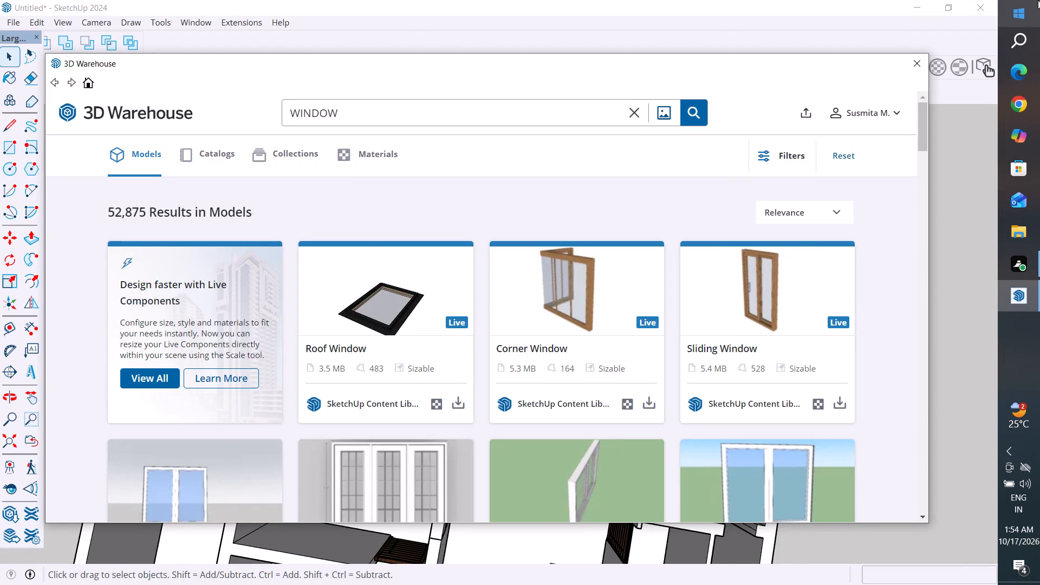
# Close the 3D Warehouse model library and return to the house model.
pyautogui.click(917, 59)
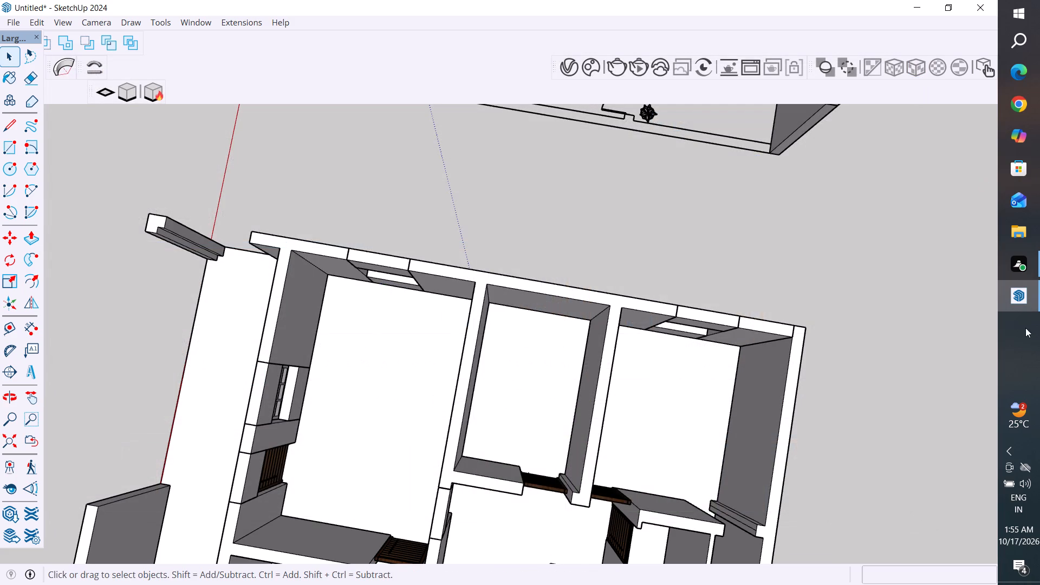
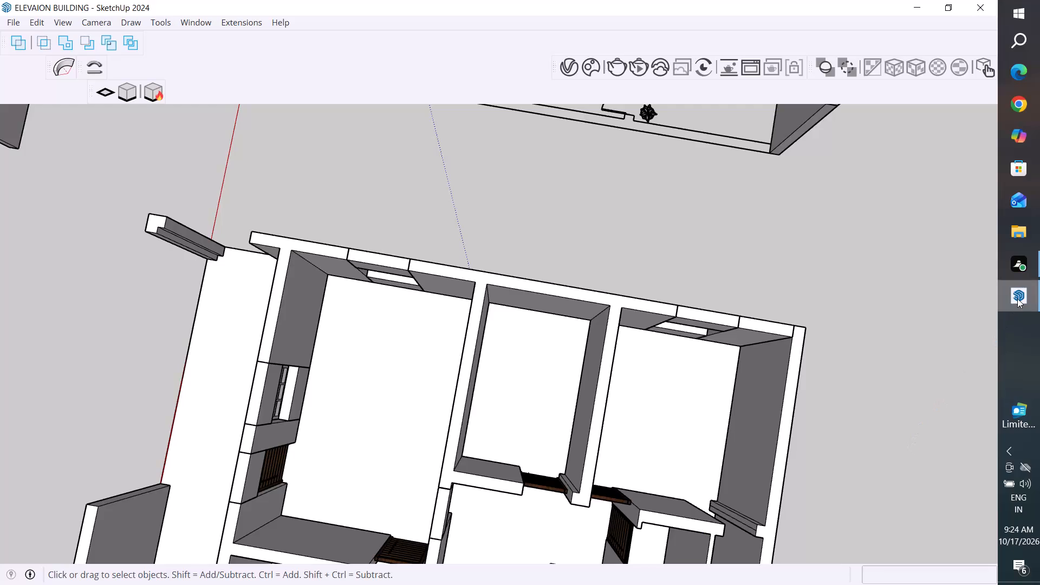
# Move the roof slab off the house at the origin, about 98 ft along the red axis, past the house with windows and doors.
pyautogui.scroll(-8, 739, 366)
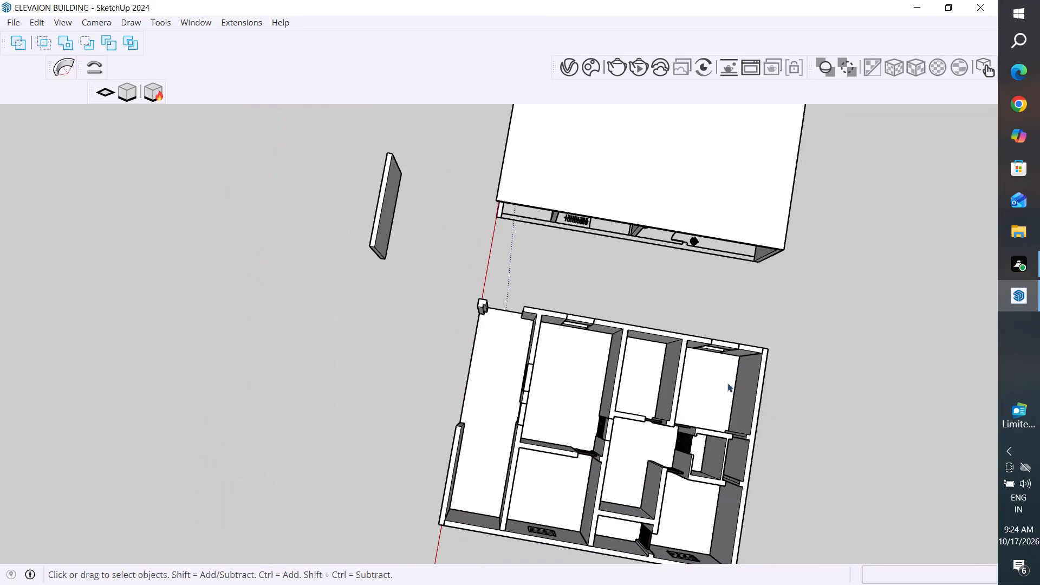
pyautogui.moveTo(680, 456); pyautogui.dragTo(775, 141, button='middle')
pyautogui.scroll(1, 584, 363)
pyautogui.moveTo(584, 363); pyautogui.dragTo(904, 388, button='middle')
pyautogui.scroll(-5, 602, 394)
pyautogui.moveTo(605, 408); pyautogui.dragTo(653, 418, button='middle')
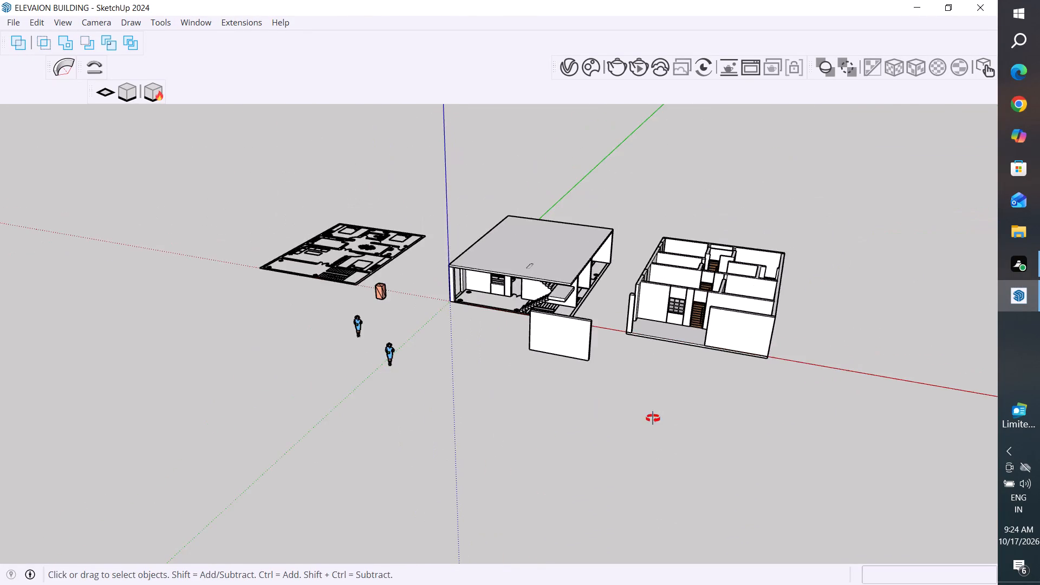
pyautogui.moveTo(653, 418); pyautogui.dragTo(777, 419, button='middle')
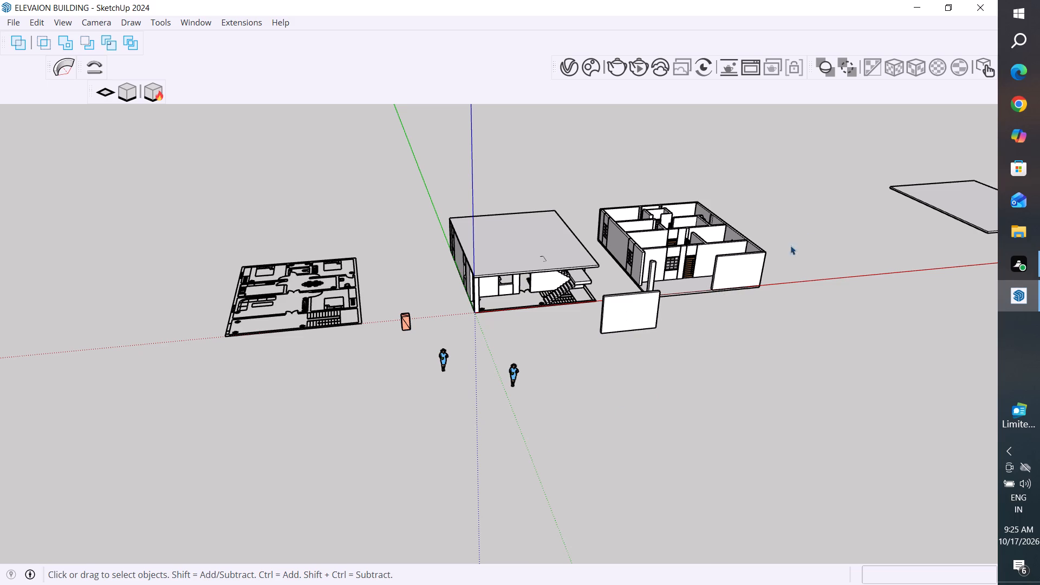
pyautogui.scroll(3, 792, 237)
pyautogui.moveTo(795, 248); pyautogui.dragTo(744, 350, button='middle')
pyautogui.click(456, 260)
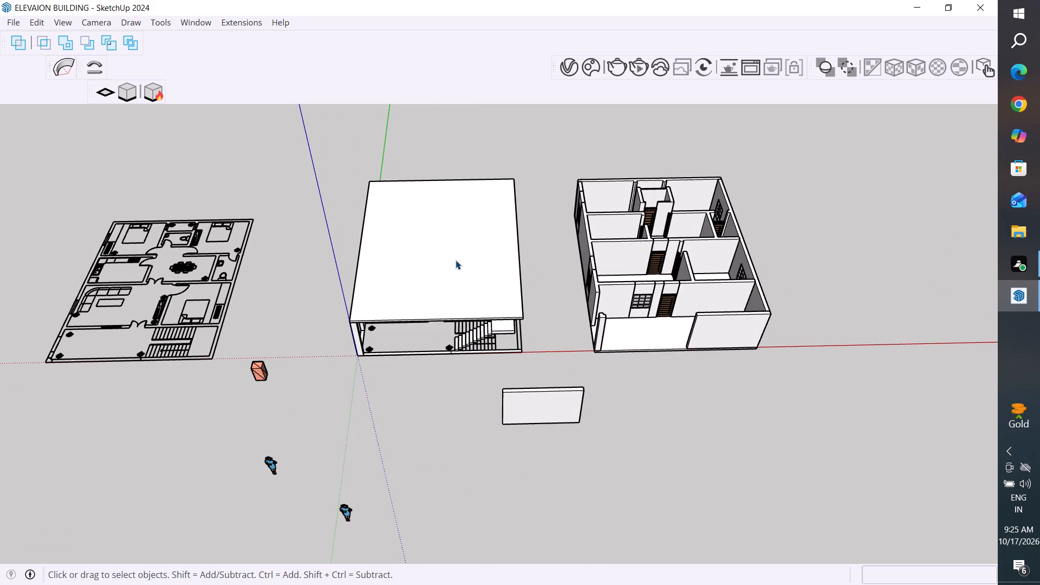
pyautogui.rightClick(456, 260)
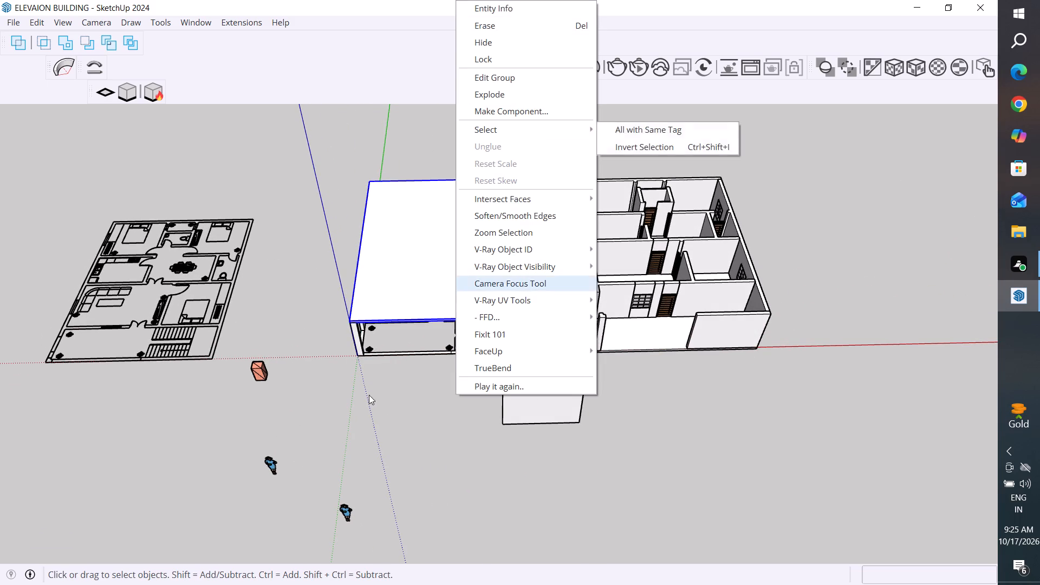
pyautogui.click(359, 451)
pyautogui.click(421, 311)
pyautogui.press('m')
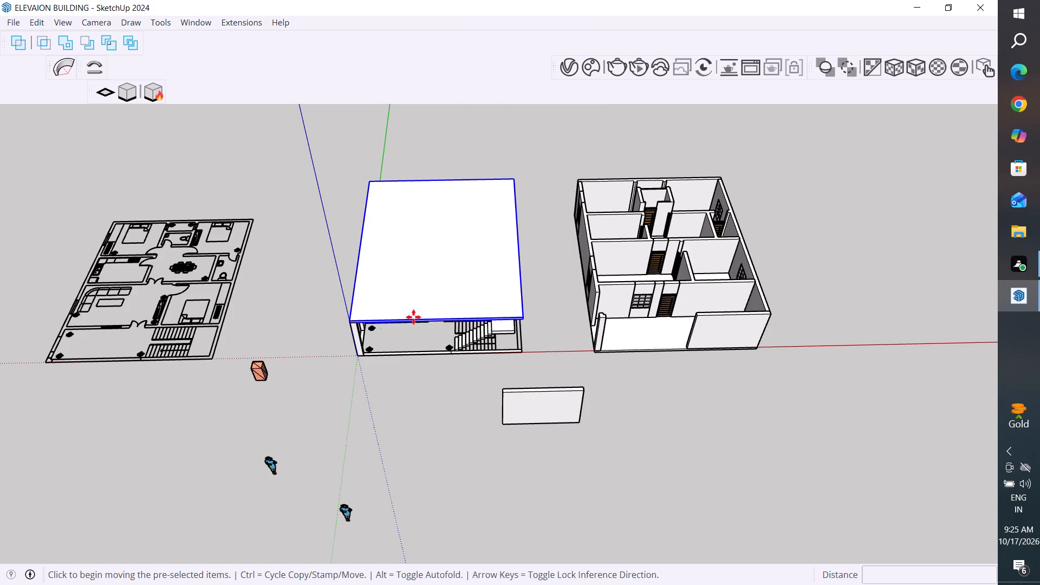
pyautogui.click(347, 327)
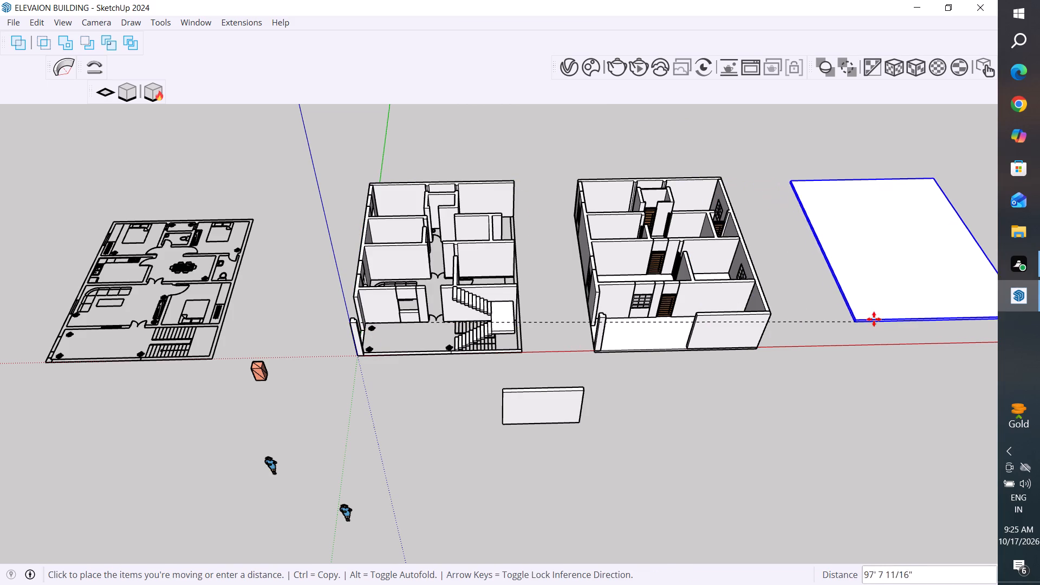
pyautogui.click(882, 317)
pyautogui.scroll(-4, 659, 372)
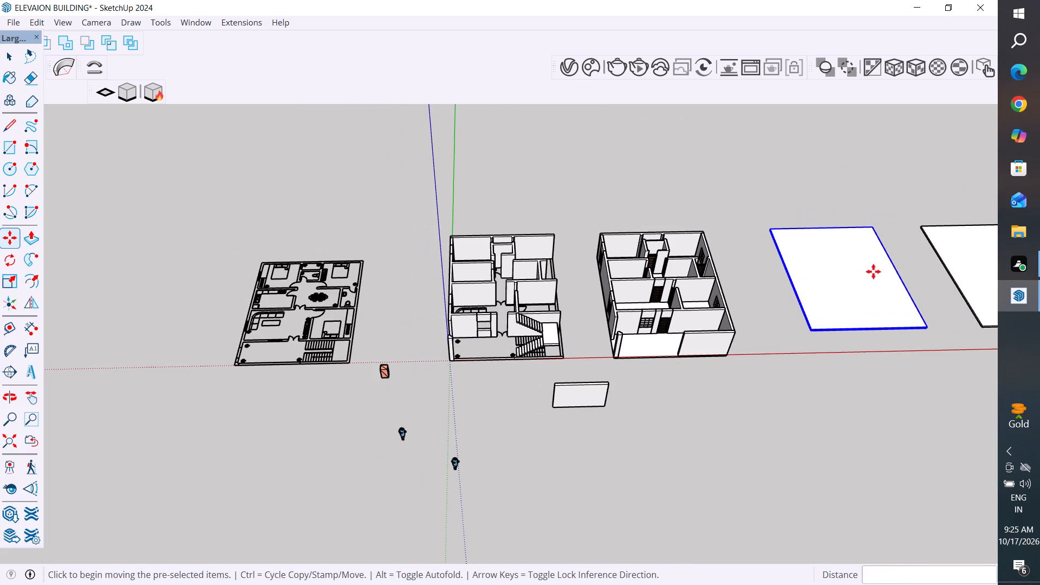
pyautogui.click(12, 55)
pyautogui.click(215, 137)
# Examine the uncovered house at the origin, its staircase and the neighbouring open-topped house with windows from several angles.
pyautogui.scroll(4, 449, 327)
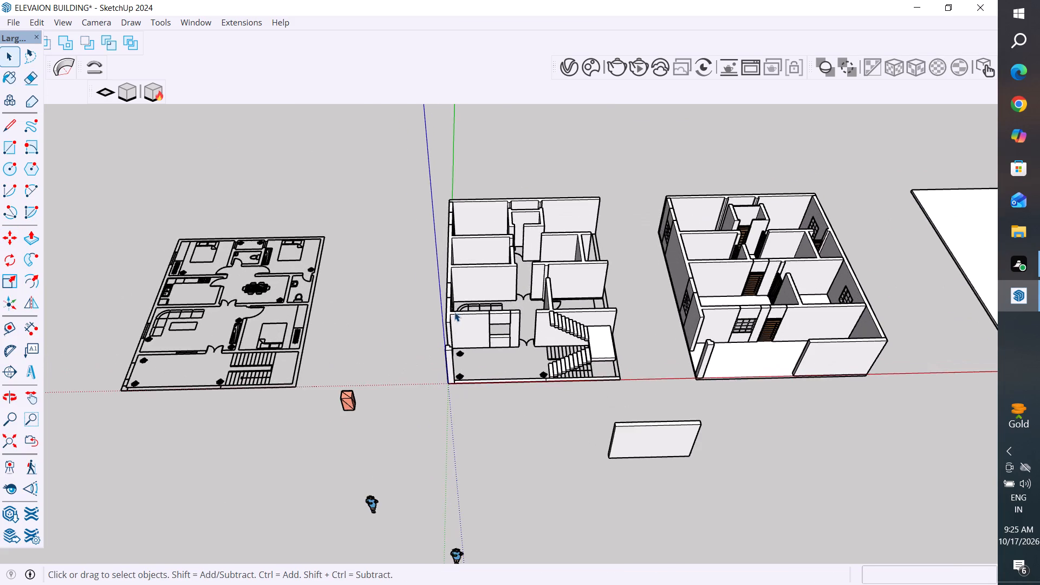
pyautogui.moveTo(682, 353); pyautogui.dragTo(687, 212, button='middle')
pyautogui.scroll(3, 448, 347)
pyautogui.moveTo(601, 384); pyautogui.dragTo(804, 401, button='middle')
pyautogui.scroll(4, 667, 275)
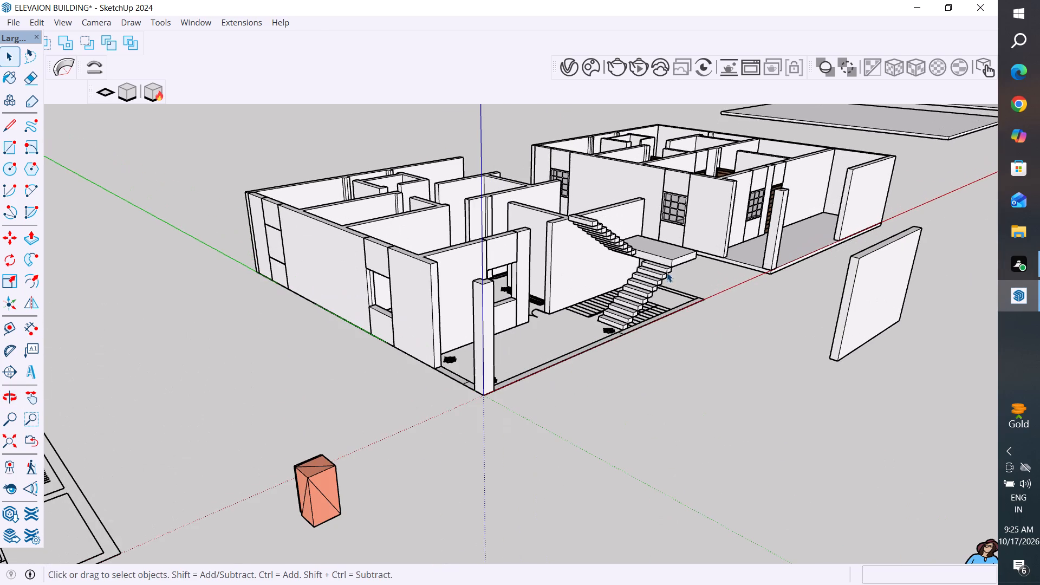
pyautogui.moveTo(616, 345); pyautogui.dragTo(607, 389, button='middle')
pyautogui.moveTo(633, 353); pyautogui.dragTo(633, 392, button='middle')
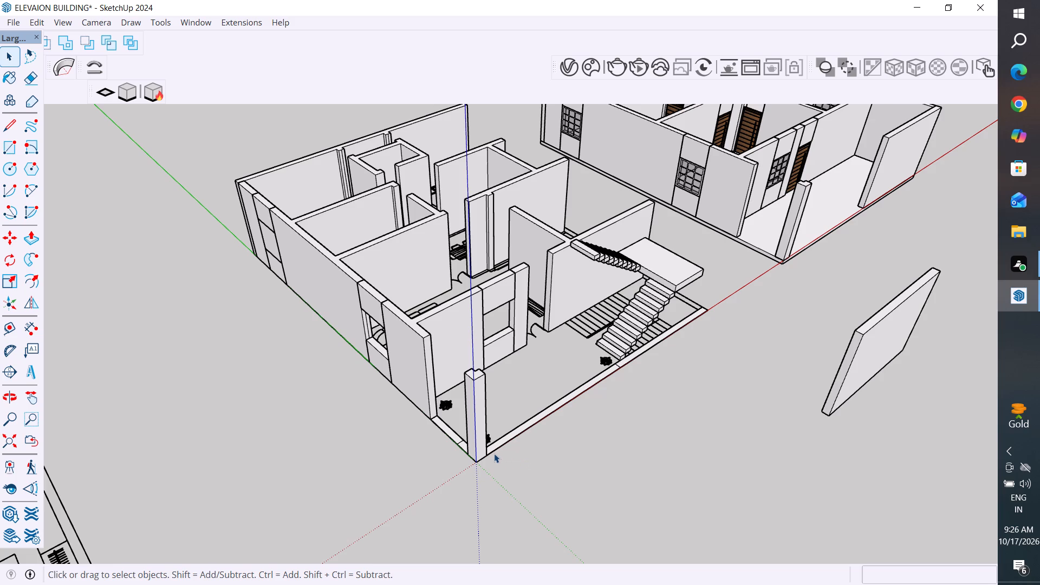
pyautogui.moveTo(681, 417); pyautogui.dragTo(573, 473, button='middle')
pyautogui.scroll(-2, 565, 478)
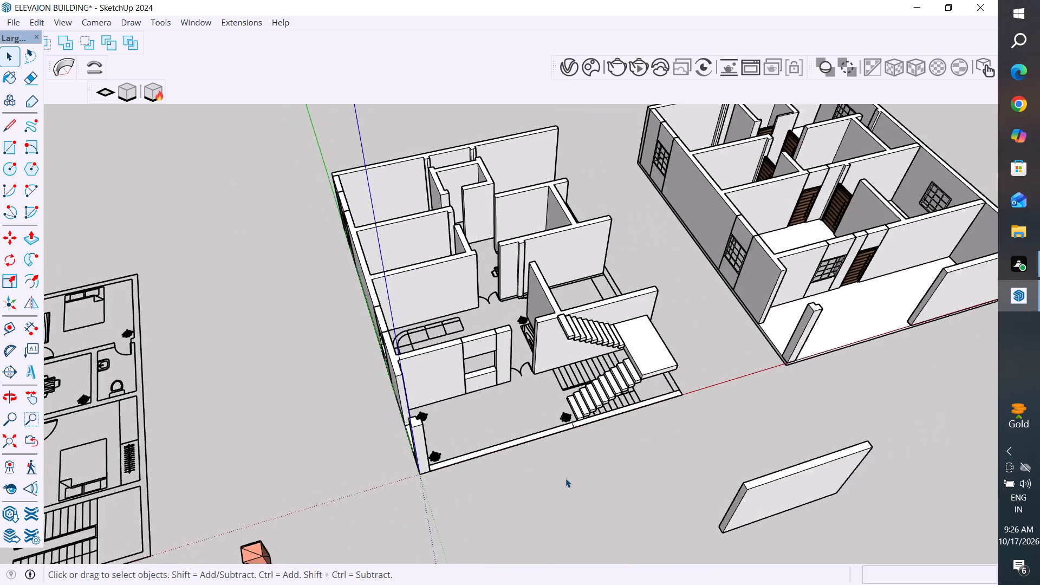
pyautogui.scroll(-5, 565, 478)
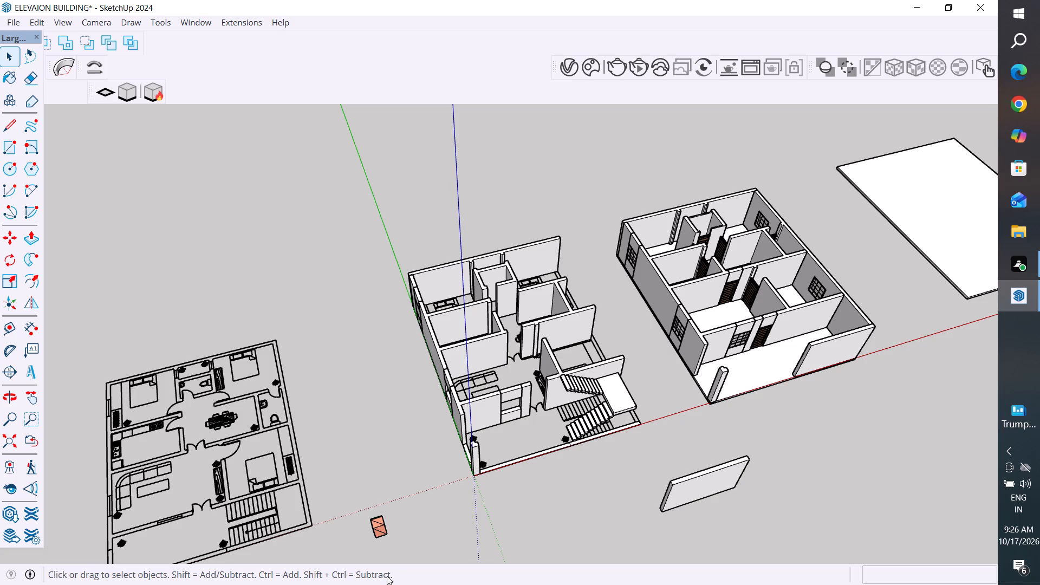
pyautogui.moveTo(631, 404); pyautogui.dragTo(499, 408, button='middle')
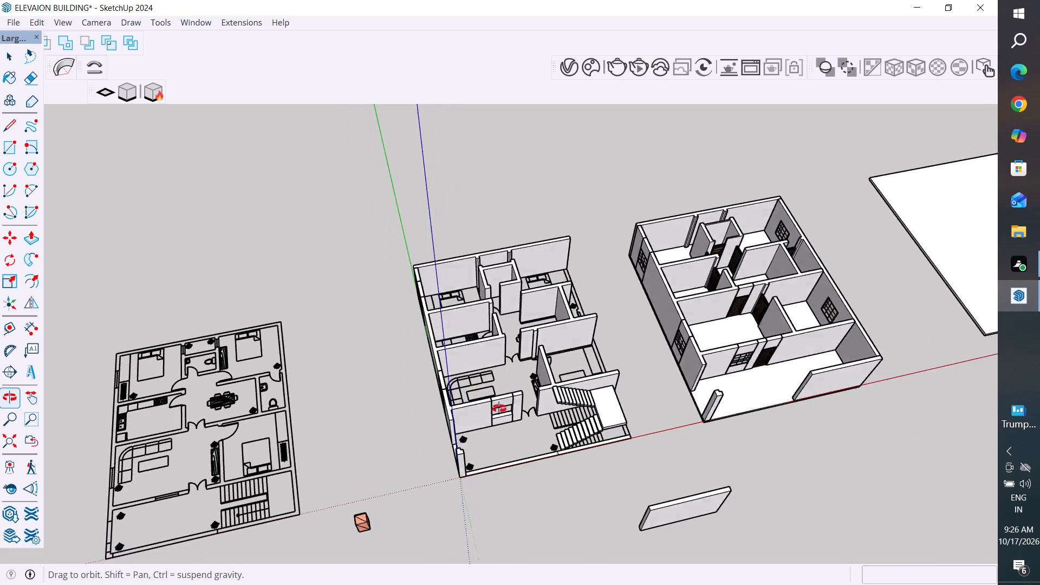
pyautogui.moveTo(499, 408); pyautogui.dragTo(491, 401, button='middle')
pyautogui.scroll(4, 568, 451)
pyautogui.moveTo(573, 426); pyautogui.dragTo(664, 322, button='middle')
pyautogui.scroll(2, 548, 395)
pyautogui.scroll(-6, 431, 478)
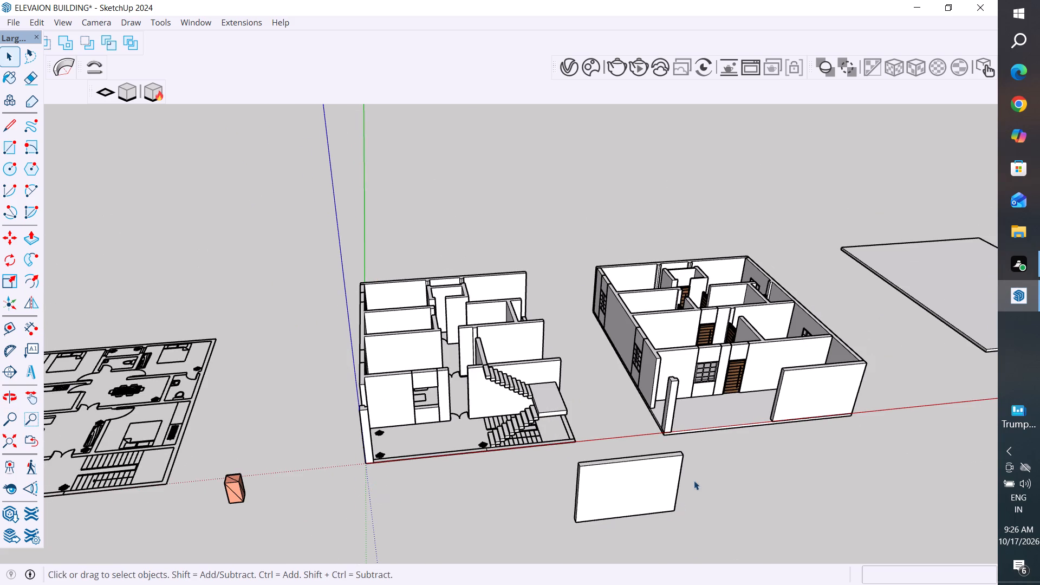
pyautogui.scroll(-4, 620, 448)
pyautogui.moveTo(811, 433); pyautogui.dragTo(781, 523, button='middle')
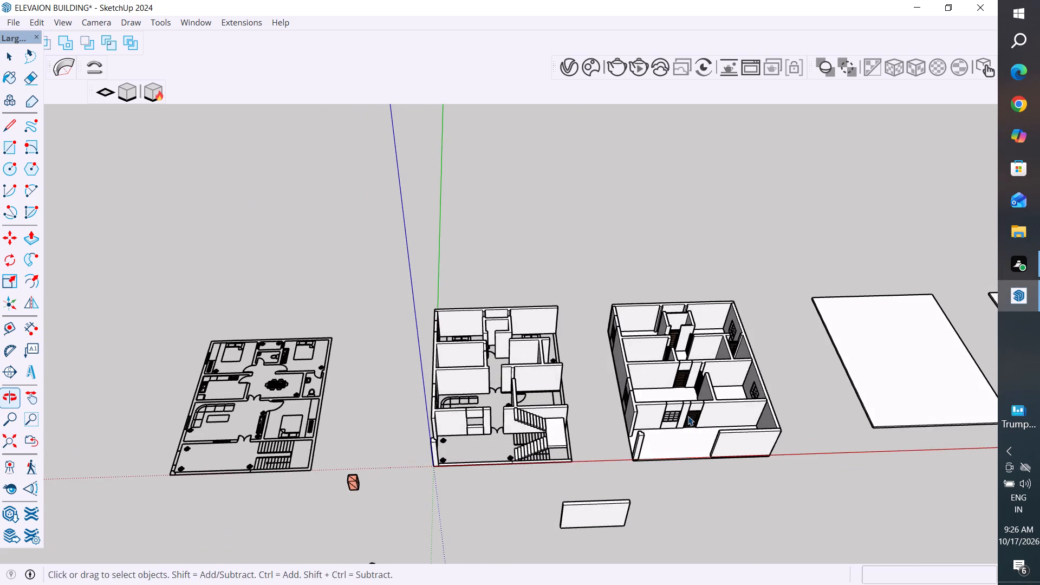
pyautogui.moveTo(691, 416); pyautogui.dragTo(887, 401, button='middle')
pyautogui.scroll(5, 691, 282)
pyautogui.moveTo(659, 320); pyautogui.dragTo(831, 369, button='middle')
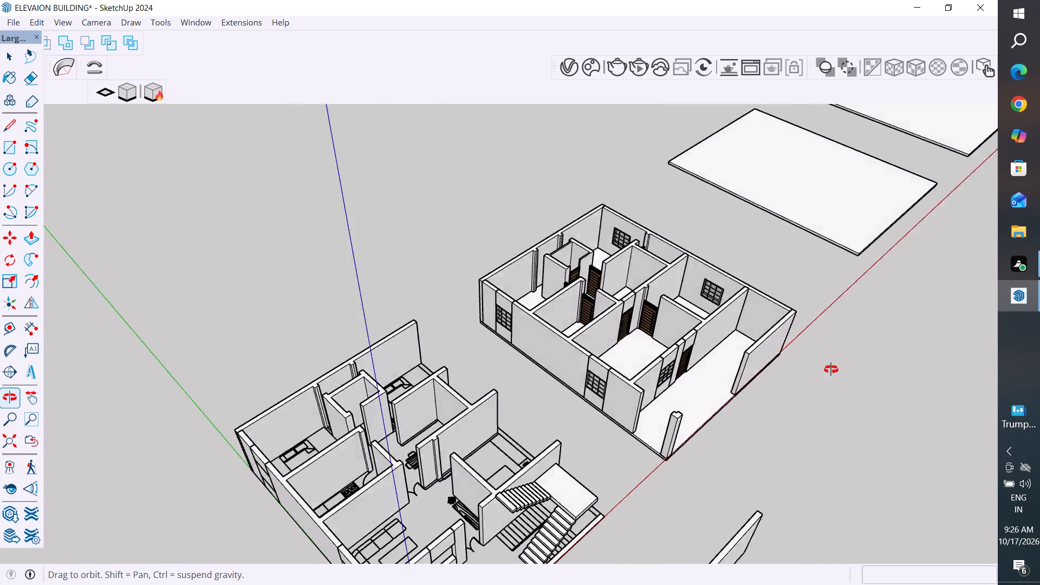
pyautogui.moveTo(831, 369); pyautogui.dragTo(479, 323, button='middle')
pyautogui.scroll(-3, 472, 409)
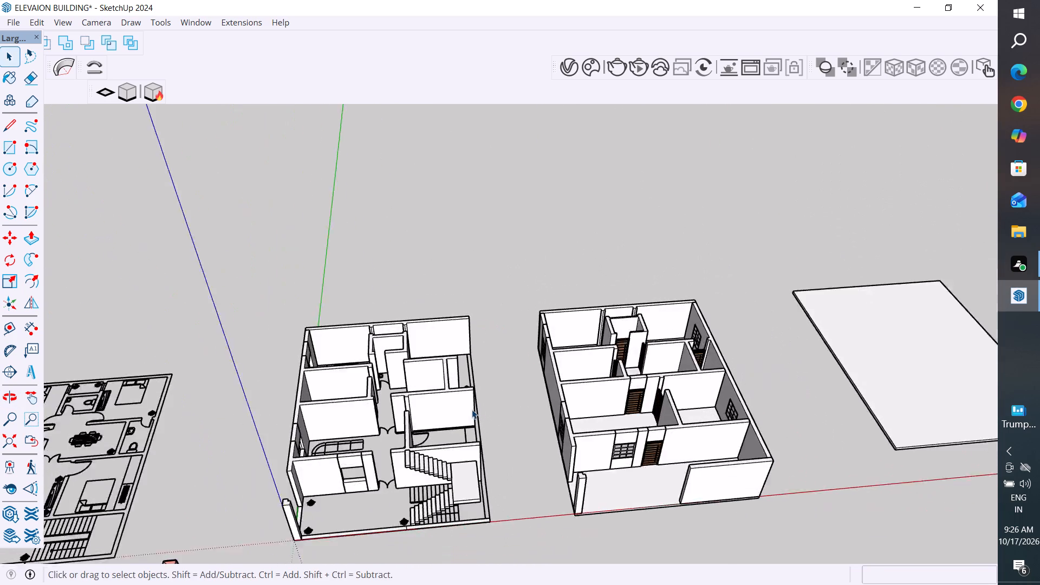
pyautogui.scroll(-2, 472, 409)
# Make one group from the staircase's lower-flight steps, the landing and all the upper-flight steps.
pyautogui.scroll(2, 601, 462)
pyautogui.moveTo(617, 457); pyautogui.dragTo(795, 505, button='middle')
pyautogui.moveTo(562, 483); pyautogui.dragTo(783, 401, button='middle')
pyautogui.scroll(10, 633, 445)
pyautogui.scroll(5, 662, 506)
pyautogui.keyDown('ctrl'); pyautogui.click(630, 543); pyautogui.keyUp('ctrl')
pyautogui.keyDown('ctrl'); pyautogui.click(638, 522); pyautogui.keyUp('ctrl')
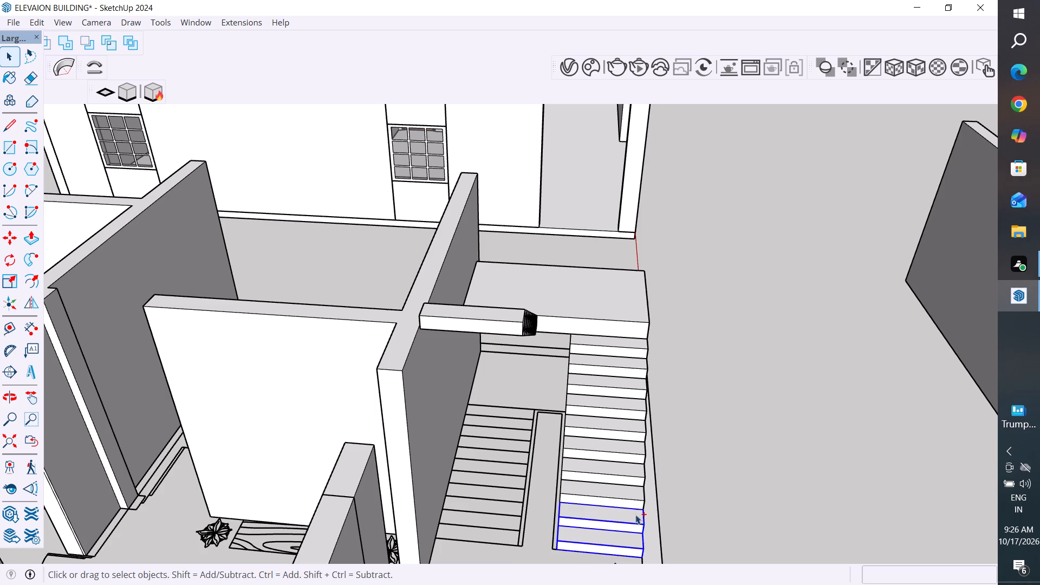
pyautogui.keyDown('ctrl'); pyautogui.click(634, 496); pyautogui.keyUp('ctrl')
pyautogui.keyDown('ctrl'); pyautogui.click(632, 473); pyautogui.keyUp('ctrl')
pyautogui.keyDown('ctrl'); pyautogui.click(633, 452); pyautogui.keyUp('ctrl')
pyautogui.keyDown('ctrl'); pyautogui.click(632, 424); pyautogui.keyUp('ctrl')
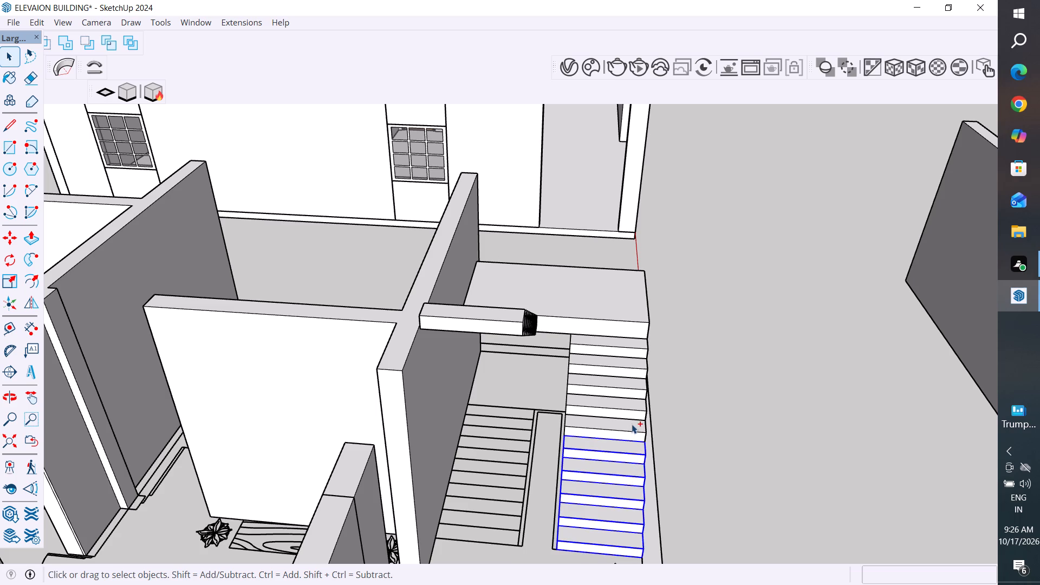
pyautogui.keyDown('ctrl'); pyautogui.click(632, 409); pyautogui.keyUp('ctrl')
pyautogui.keyDown('ctrl'); pyautogui.click(637, 387); pyautogui.keyUp('ctrl')
pyautogui.keyDown('ctrl'); pyautogui.click(632, 365); pyautogui.keyUp('ctrl')
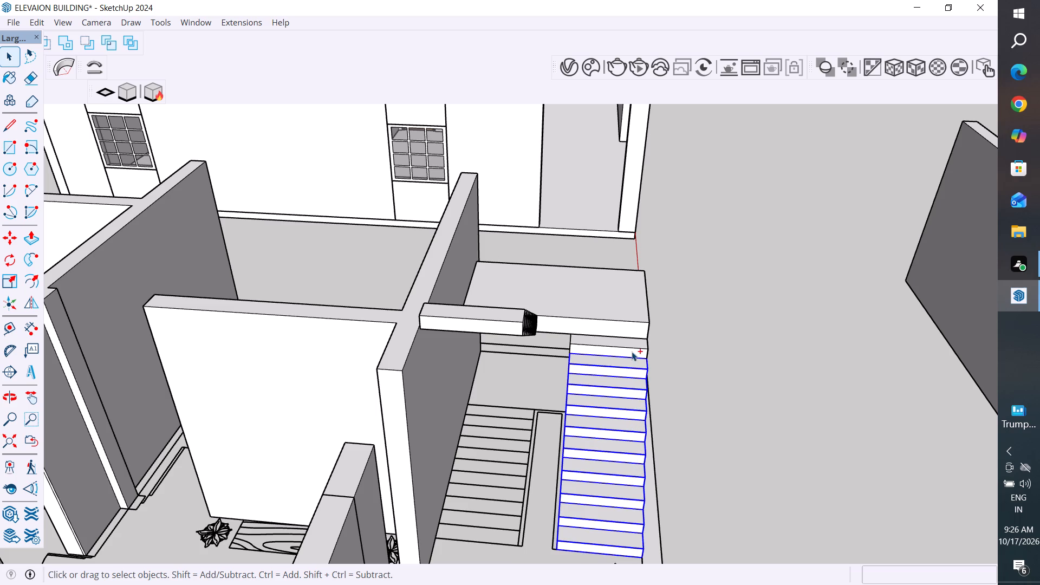
pyautogui.keyDown('ctrl'); pyautogui.click(631, 340); pyautogui.keyUp('ctrl')
pyautogui.keyDown('ctrl'); pyautogui.click(624, 328); pyautogui.keyUp('ctrl')
pyautogui.keyDown('ctrl'); pyautogui.scroll(-5, 674, 415); pyautogui.keyUp('ctrl')
pyautogui.moveTo(702, 447); pyautogui.dragTo(592, 506, button='middle')
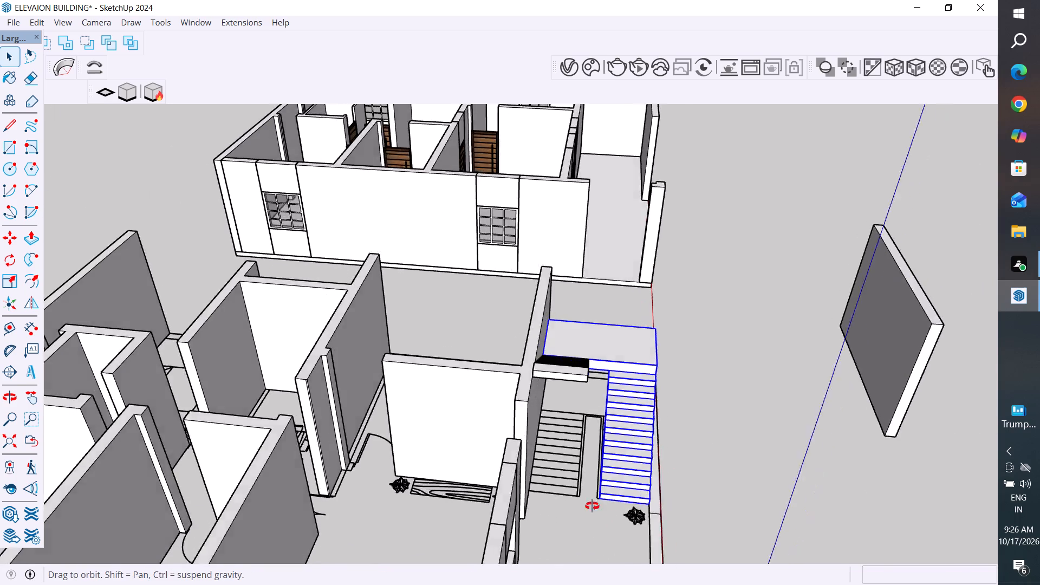
pyautogui.moveTo(592, 506); pyautogui.dragTo(327, 509, button='middle')
pyautogui.scroll(7, 368, 366)
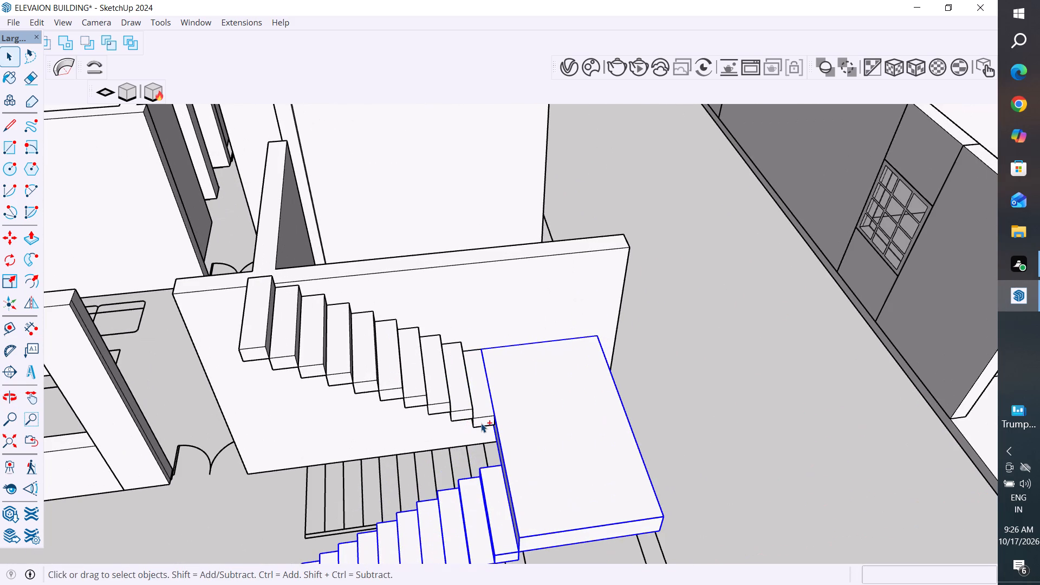
pyautogui.keyDown('ctrl'); pyautogui.click(481, 423); pyautogui.keyUp('ctrl')
pyautogui.keyDown('ctrl'); pyautogui.click(465, 417); pyautogui.keyUp('ctrl')
pyautogui.keyDown('ctrl'); pyautogui.click(444, 403); pyautogui.keyUp('ctrl')
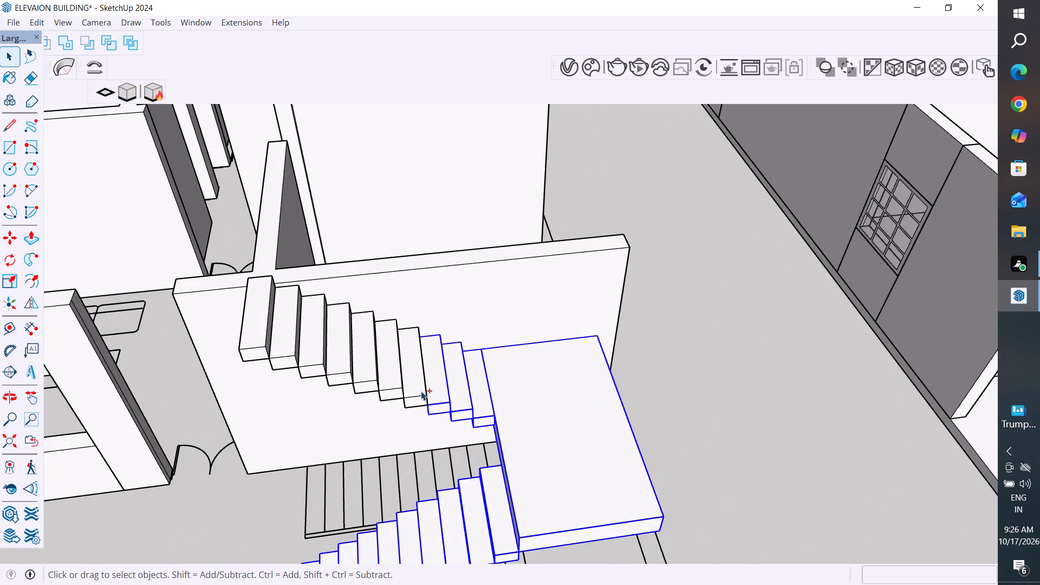
pyautogui.keyDown('ctrl'); pyautogui.click(418, 396); pyautogui.keyUp('ctrl')
pyautogui.keyDown('ctrl'); pyautogui.click(392, 392); pyautogui.keyUp('ctrl')
pyautogui.keyDown('ctrl'); pyautogui.click(370, 386); pyautogui.keyUp('ctrl')
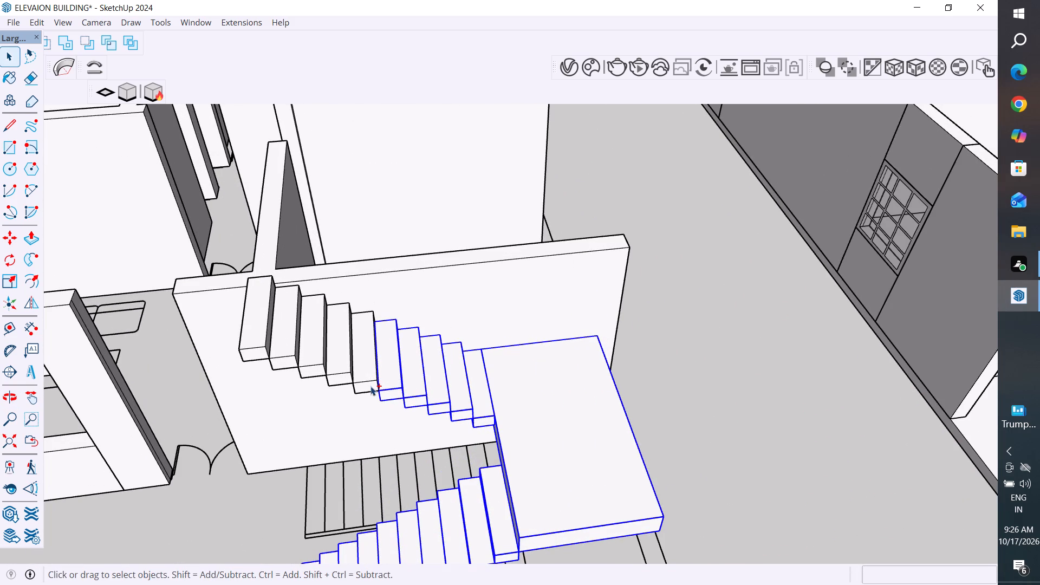
pyautogui.keyDown('ctrl'); pyautogui.click(335, 380); pyautogui.keyUp('ctrl')
pyautogui.keyDown('ctrl'); pyautogui.click(316, 370); pyautogui.keyUp('ctrl')
pyautogui.keyDown('ctrl'); pyautogui.click(292, 360); pyautogui.keyUp('ctrl')
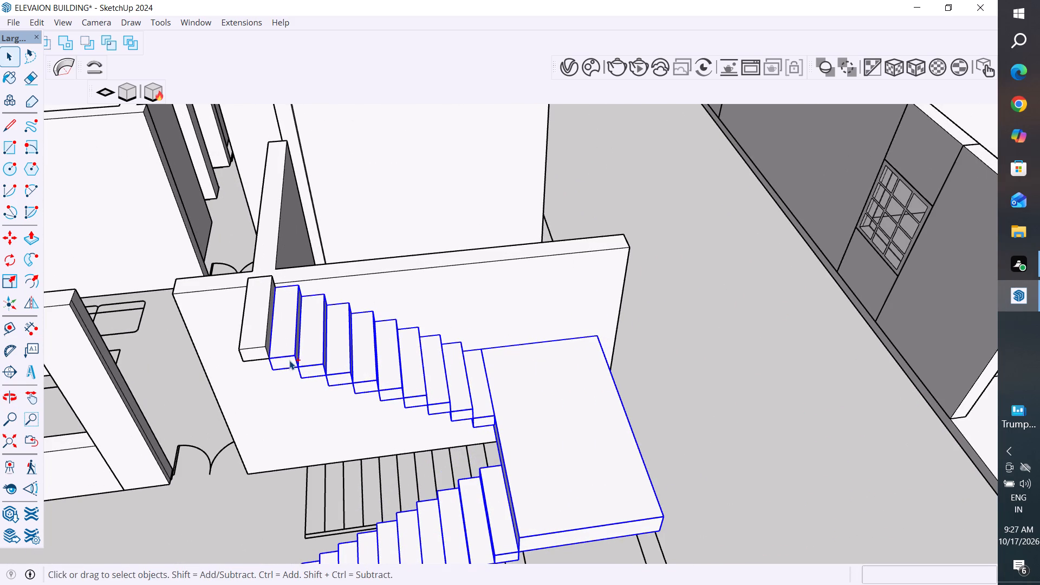
pyautogui.keyDown('ctrl'); pyautogui.click(256, 351); pyautogui.keyUp('ctrl')
pyautogui.keyDown('ctrl'); pyautogui.rightClick(256, 351); pyautogui.keyUp('ctrl')
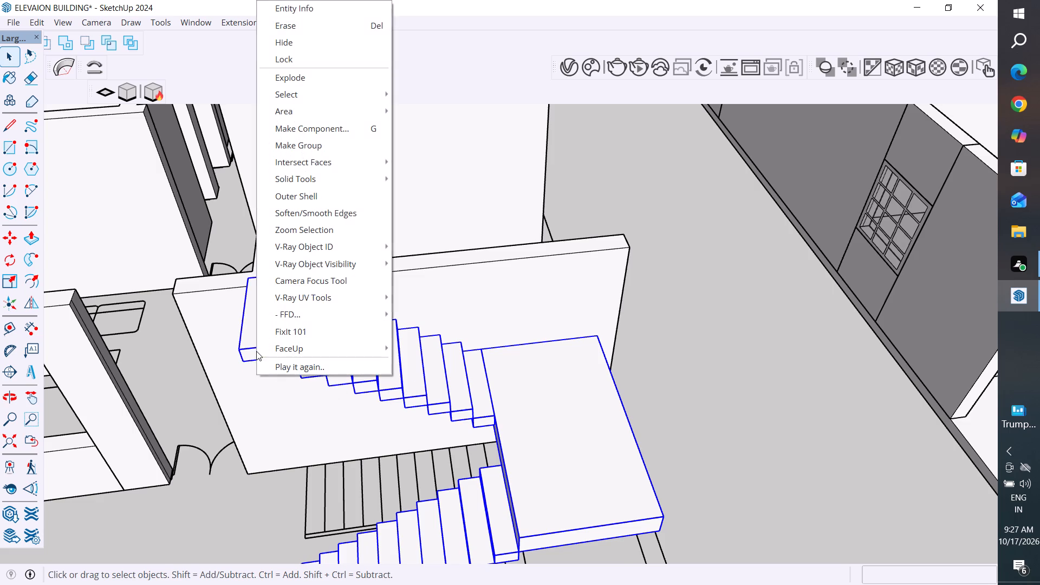
pyautogui.click(313, 147)
pyautogui.scroll(-6, 467, 364)
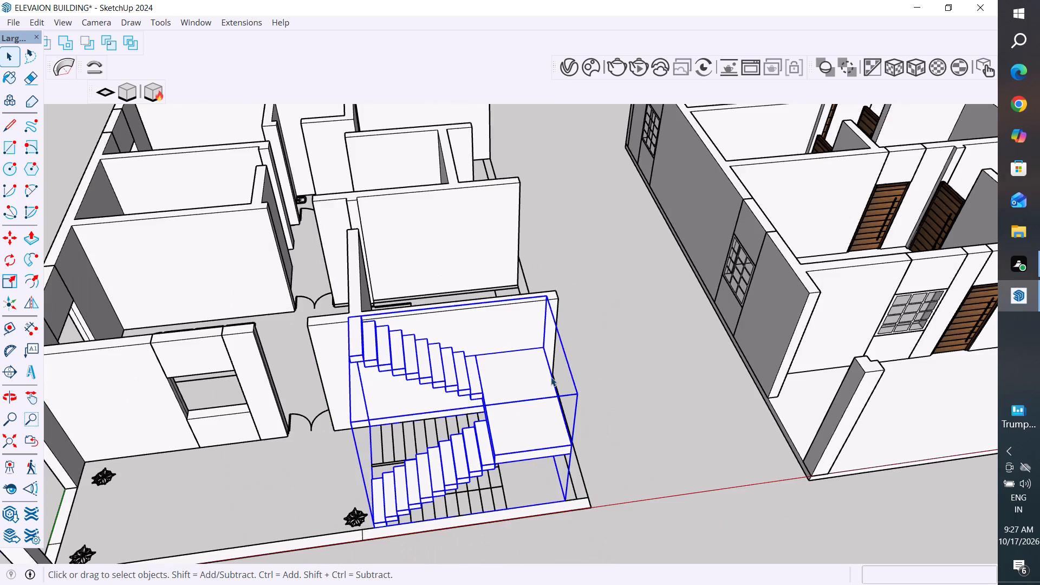
pyautogui.click(617, 388)
# Move the staircase group about 47 ft along the red axis into the front area of the house with windows and doors.
pyautogui.scroll(-5, 353, 315)
pyautogui.moveTo(367, 374); pyautogui.dragTo(518, 356, button='middle')
pyautogui.scroll(3, 501, 450)
pyautogui.moveTo(535, 473); pyautogui.dragTo(591, 476, button='middle')
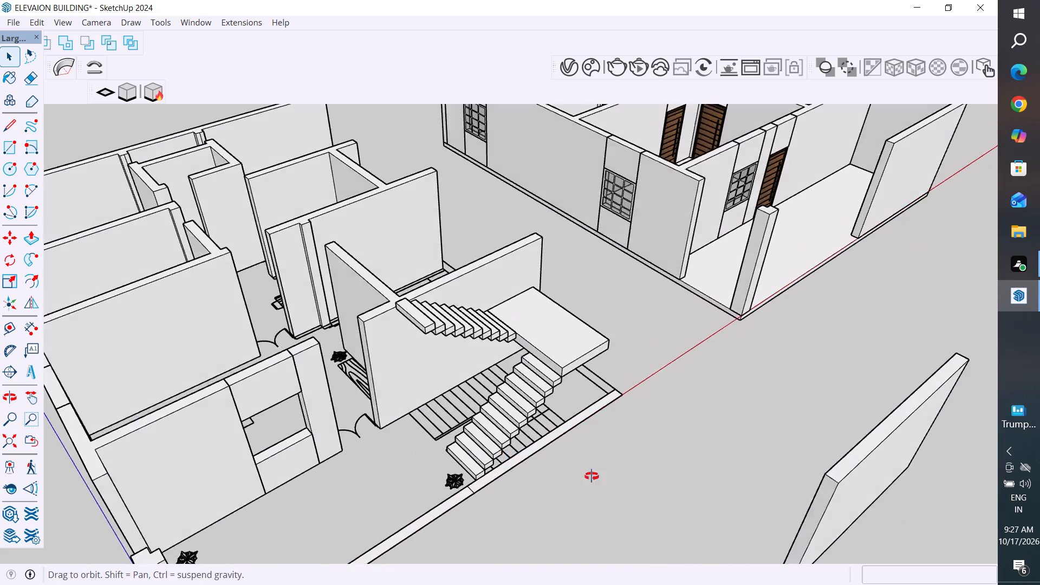
pyautogui.moveTo(591, 476); pyautogui.dragTo(495, 512, button='middle')
pyautogui.scroll(3, 444, 496)
pyautogui.scroll(-4, 444, 496)
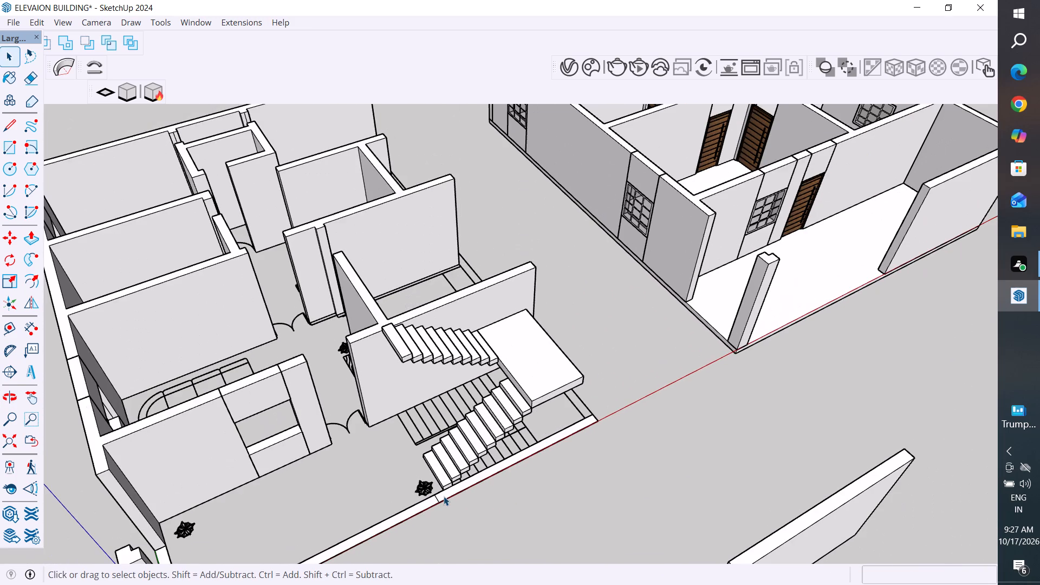
pyautogui.press('m')
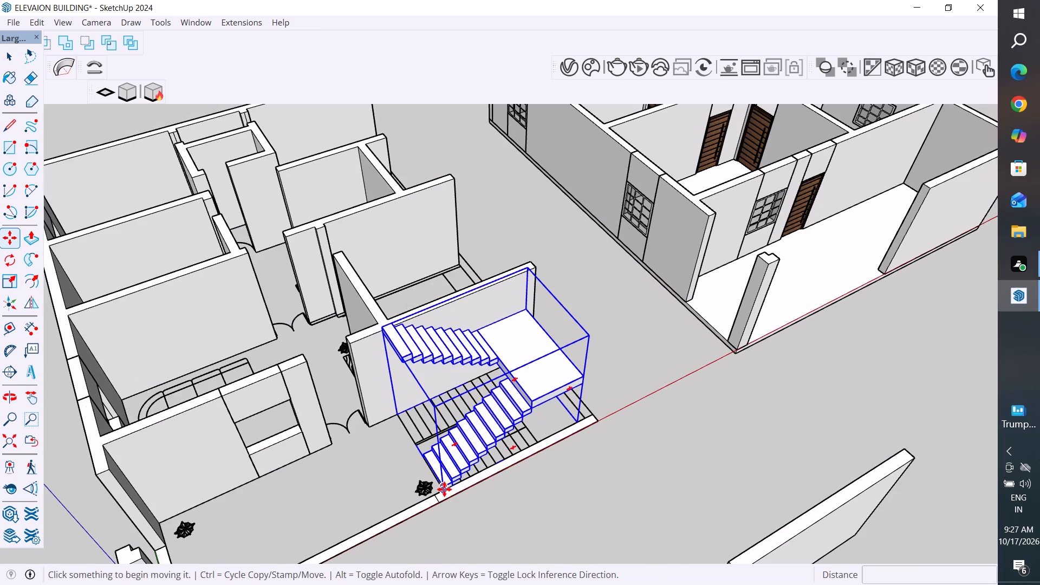
pyautogui.click(444, 489)
pyautogui.scroll(3, 809, 307)
pyautogui.scroll(-2, 695, 348)
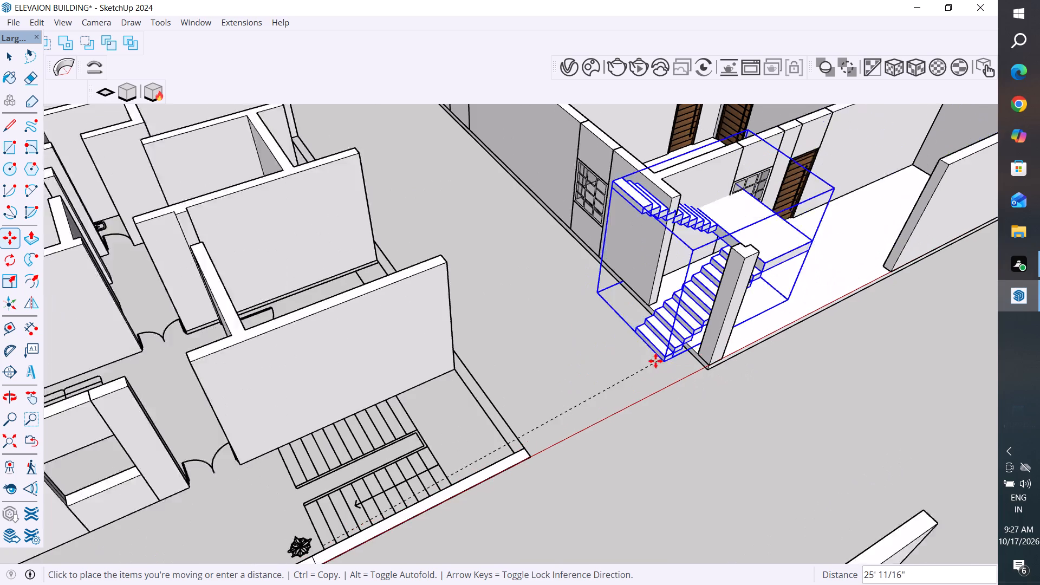
pyautogui.scroll(3, 810, 255)
pyautogui.moveTo(823, 267); pyautogui.dragTo(886, 378, button='middle')
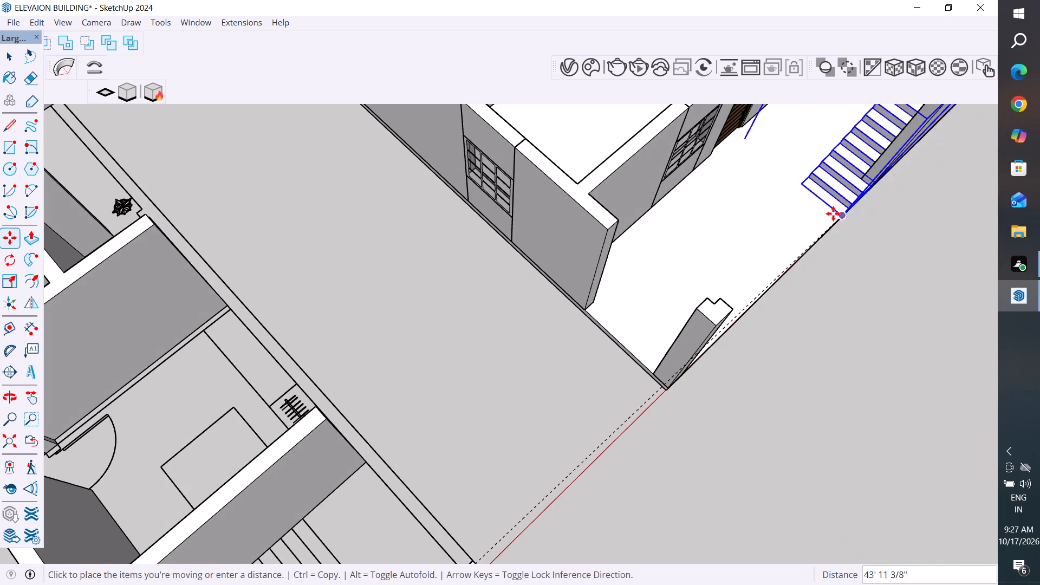
pyautogui.click(862, 179)
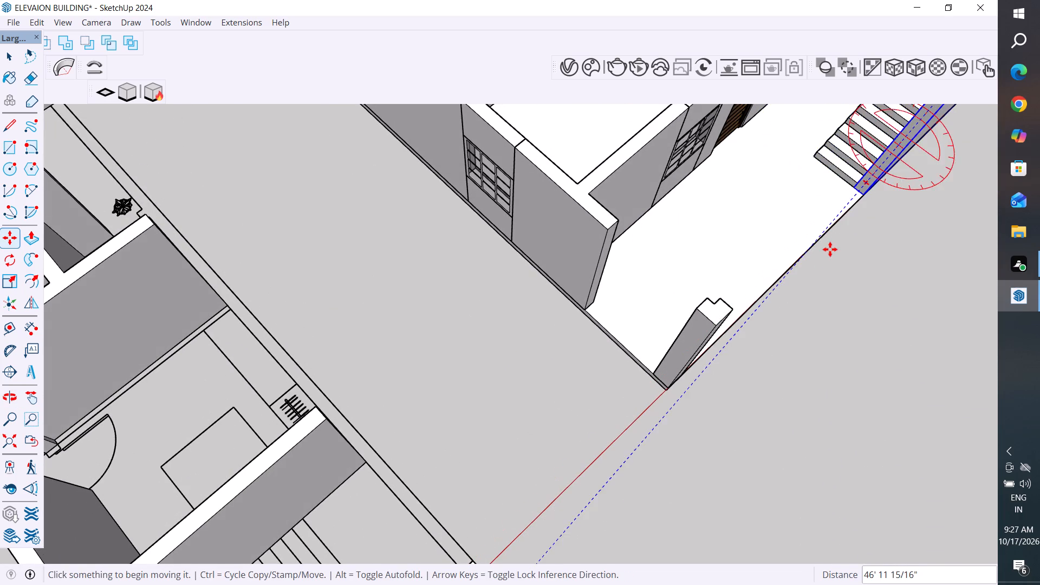
pyautogui.scroll(-6, 626, 504)
pyautogui.scroll(-5, 677, 415)
pyautogui.moveTo(913, 316); pyautogui.dragTo(561, 335, button='middle')
pyautogui.scroll(-3, 646, 300)
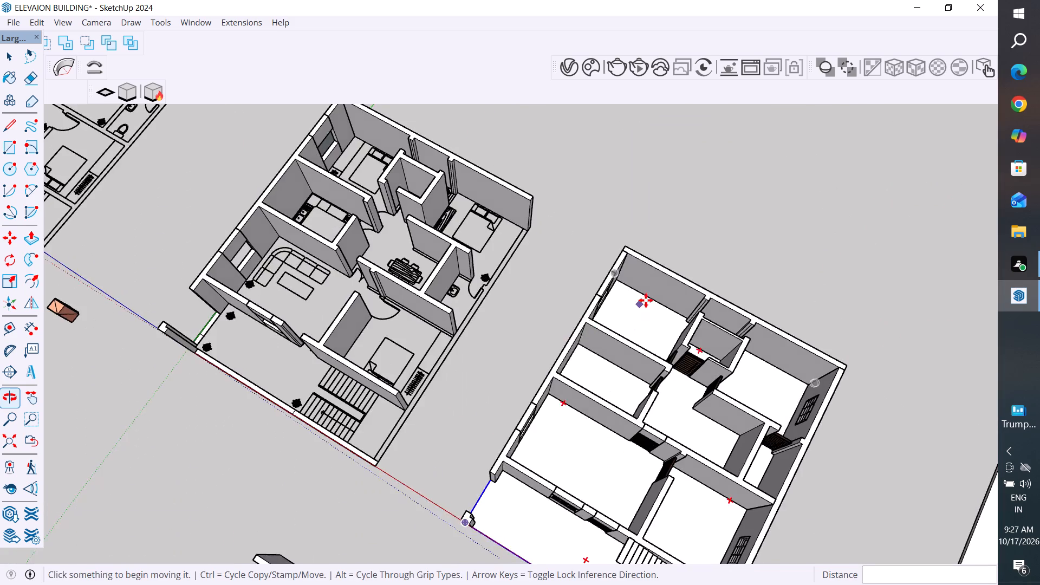
# Shift the staircase group about 1' 6" along the red axis so its landing meets the side wall of the house with windows and doors.
pyautogui.scroll(-3, 646, 300)
pyautogui.scroll(14, 682, 493)
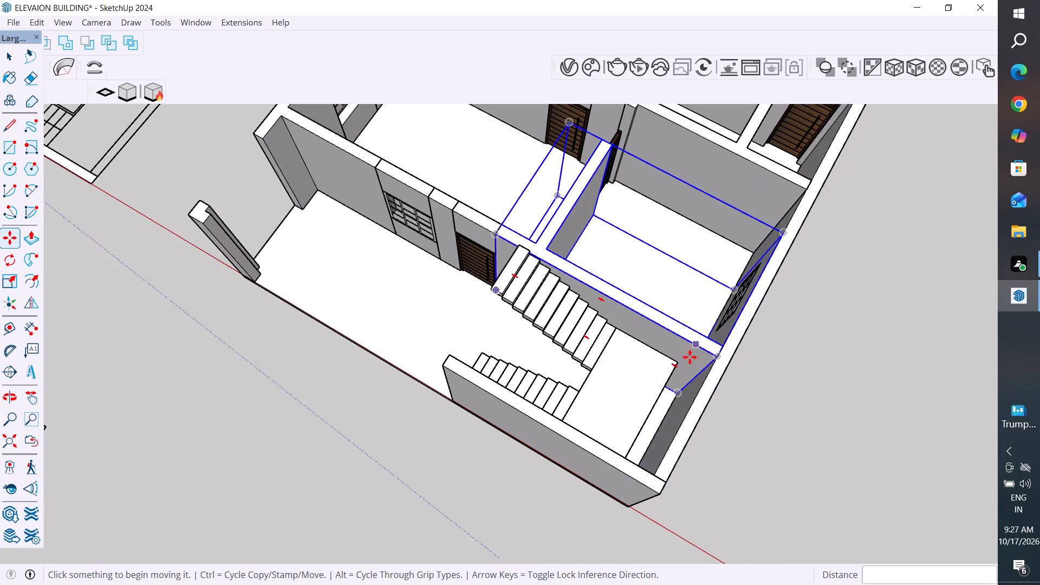
pyautogui.scroll(3, 687, 373)
pyautogui.moveTo(668, 400); pyautogui.dragTo(808, 414, button='middle')
pyautogui.scroll(3, 744, 239)
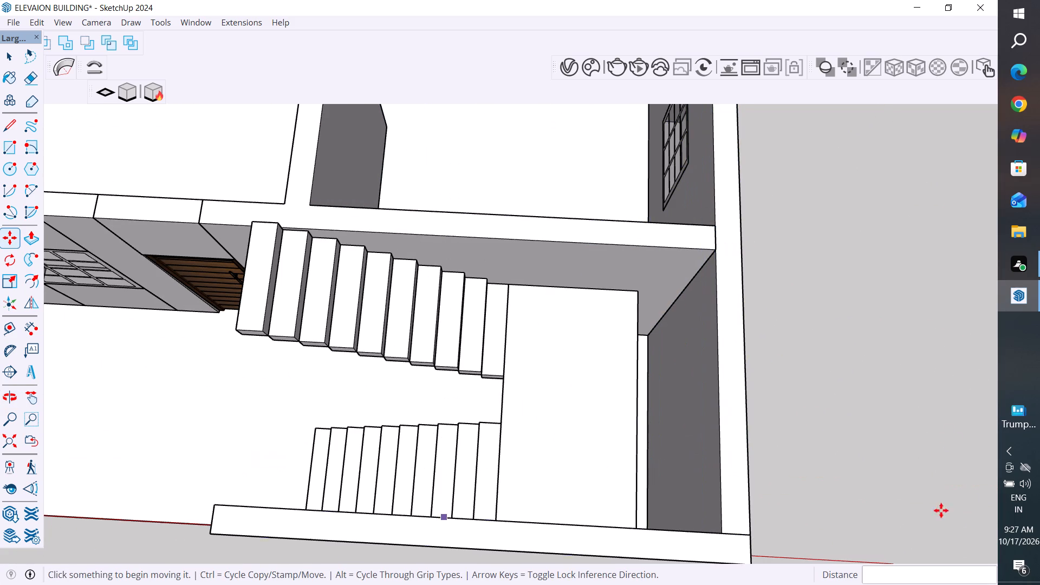
pyautogui.scroll(3, 839, 357)
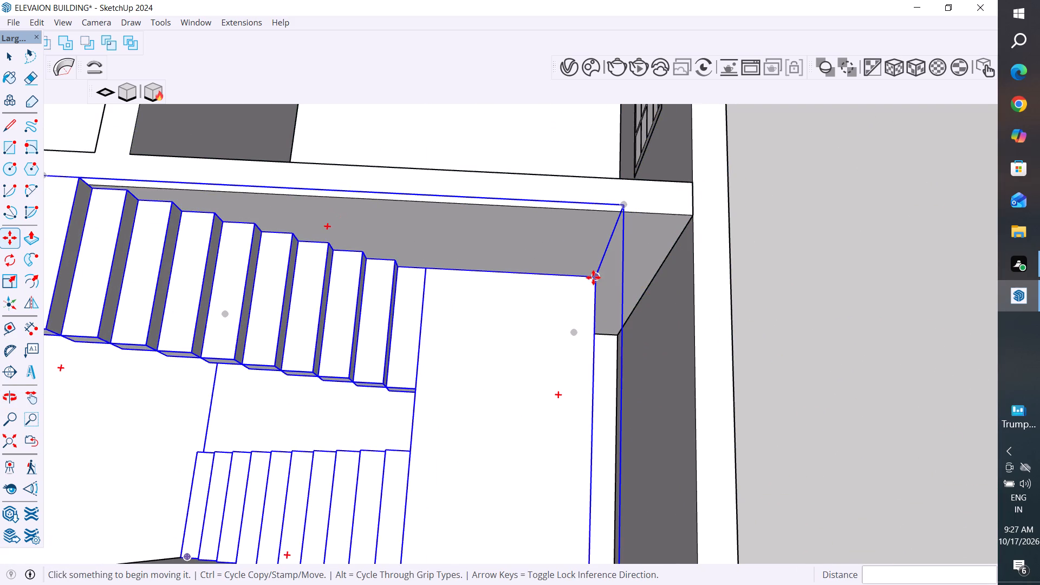
pyautogui.click(593, 277)
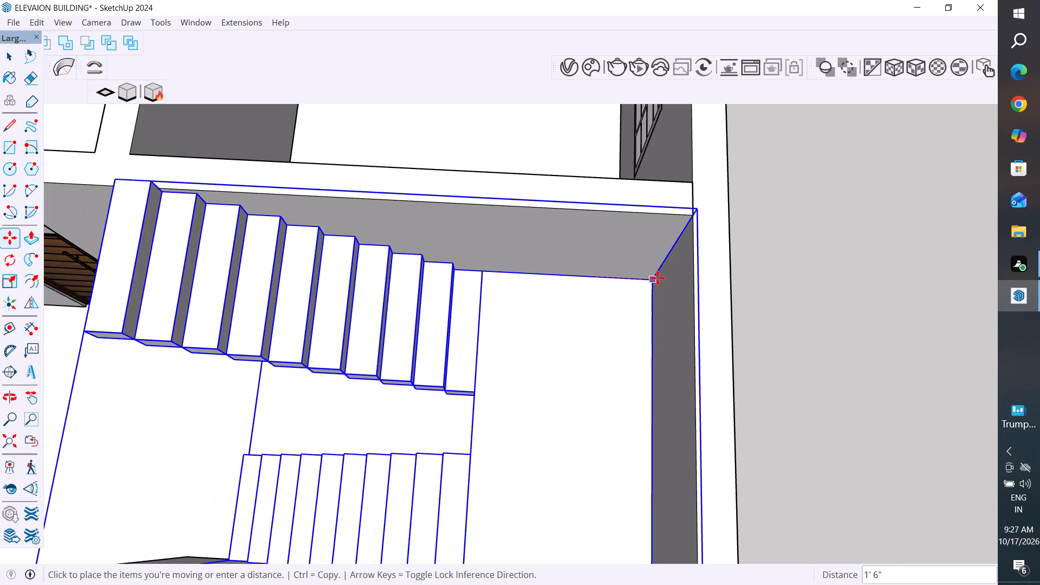
pyautogui.click(659, 278)
pyautogui.scroll(-12, 694, 385)
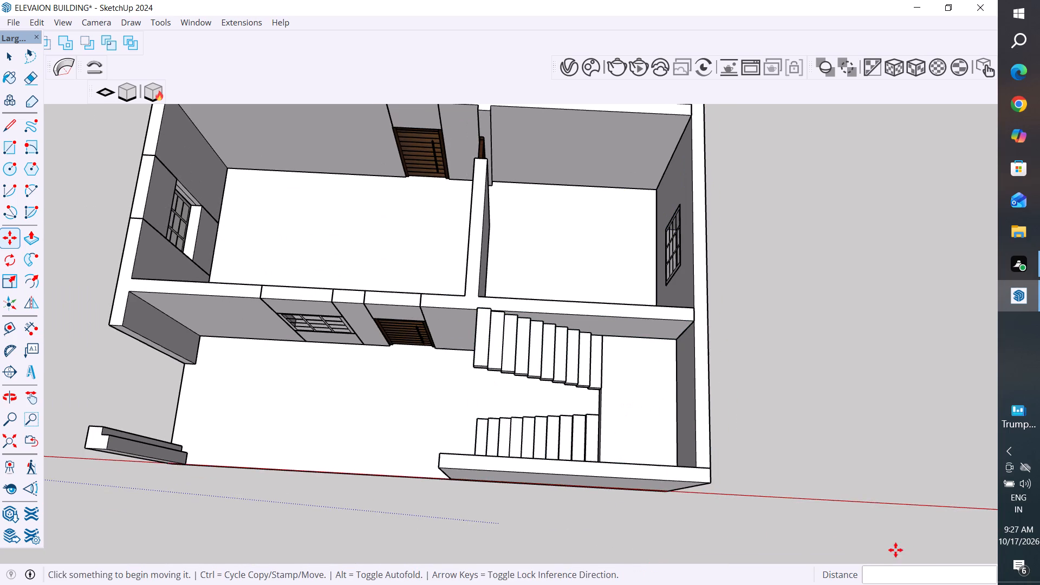
pyautogui.click(11, 57)
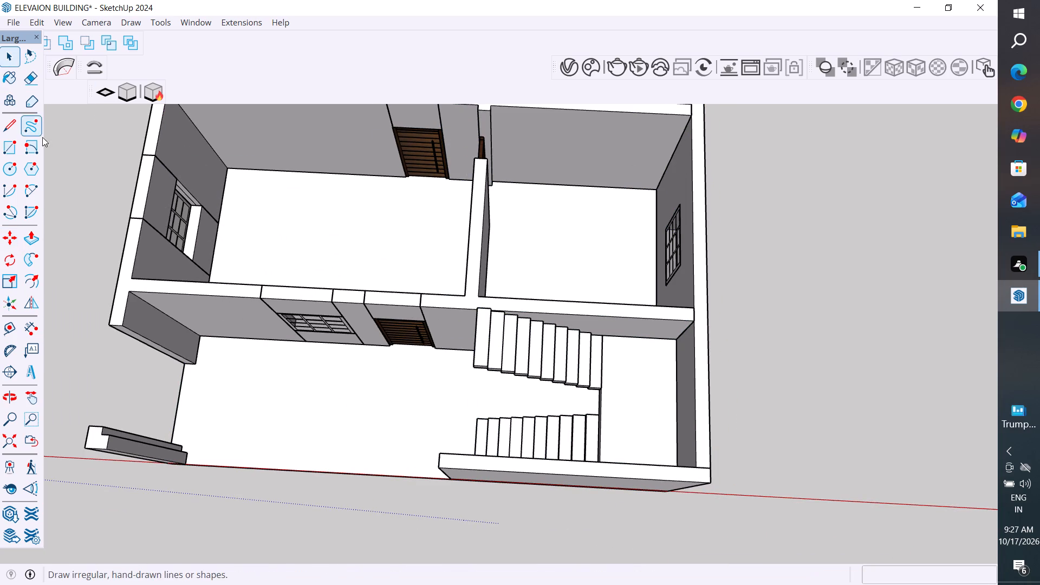
pyautogui.click(66, 167)
# Examine the house with windows, doors and the fitted staircase, alongside the neighbouring house and roof slabs, from several angles.
pyautogui.scroll(-6, 375, 338)
pyautogui.moveTo(391, 348); pyautogui.dragTo(554, 304, button='middle')
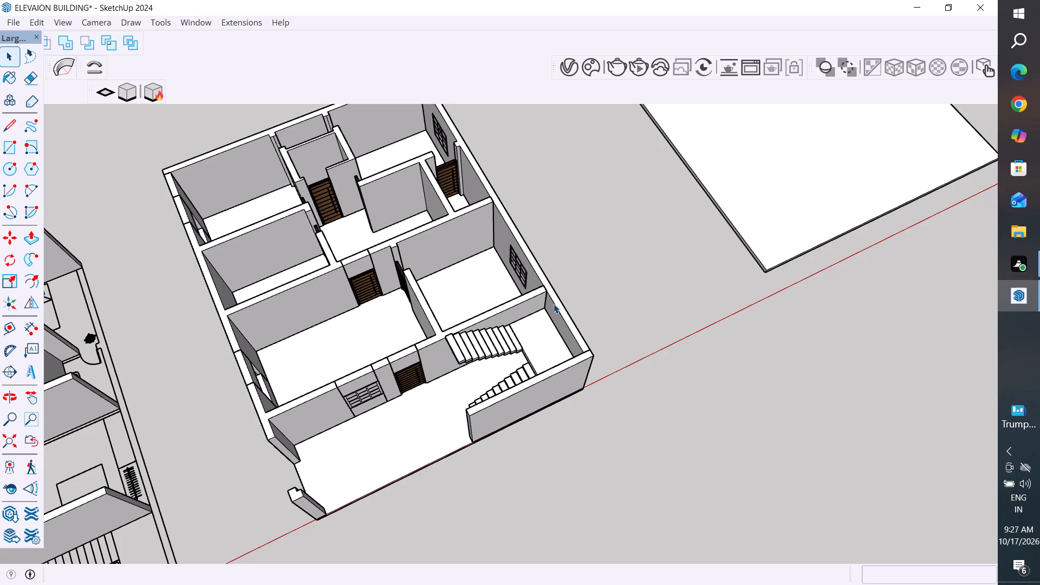
pyautogui.scroll(-5, 412, 396)
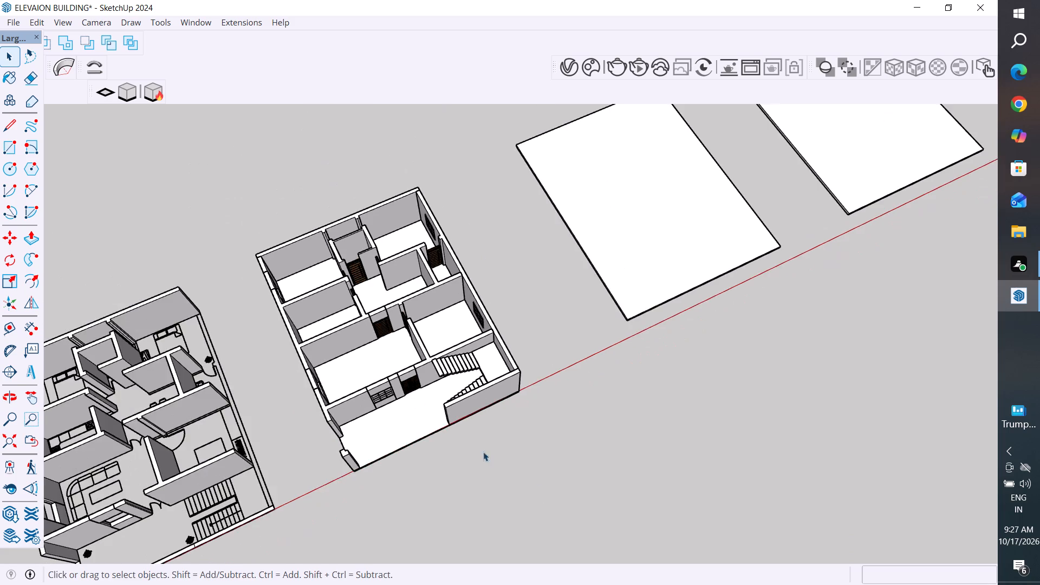
pyautogui.moveTo(545, 492); pyautogui.dragTo(340, 224, button='middle')
pyautogui.scroll(3, 374, 311)
pyautogui.moveTo(371, 332); pyautogui.dragTo(557, 396, button='middle')
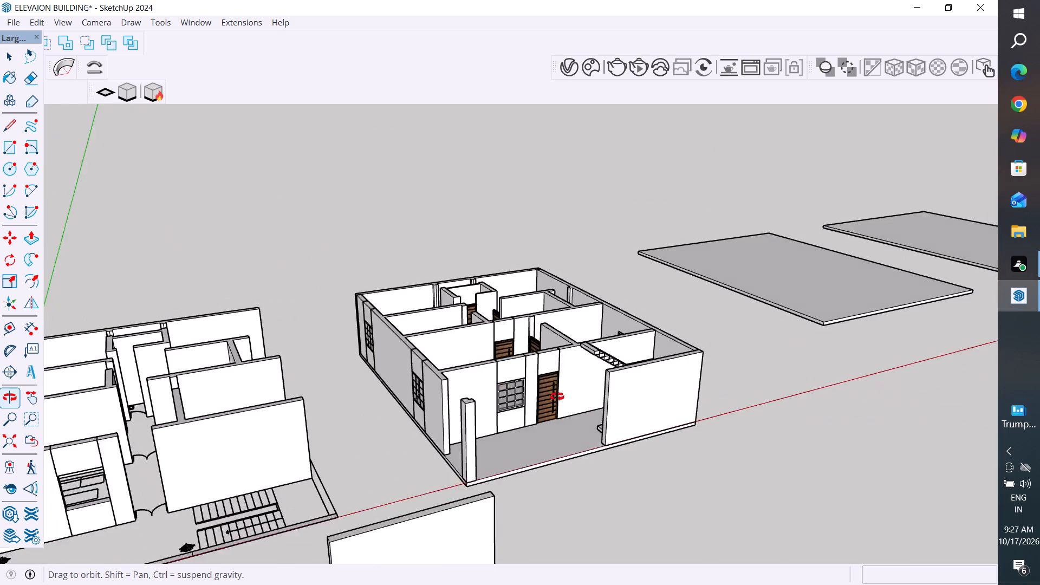
pyautogui.moveTo(557, 396); pyautogui.dragTo(463, 431, button='middle')
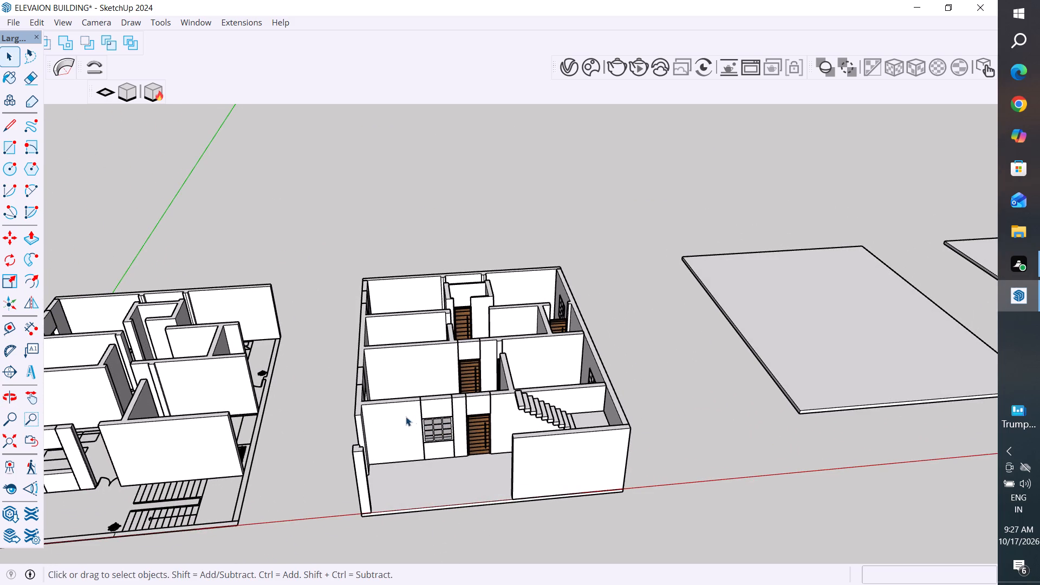
pyautogui.scroll(-5, 405, 417)
pyautogui.moveTo(584, 442); pyautogui.dragTo(513, 494, button='middle')
pyautogui.scroll(3, 505, 410)
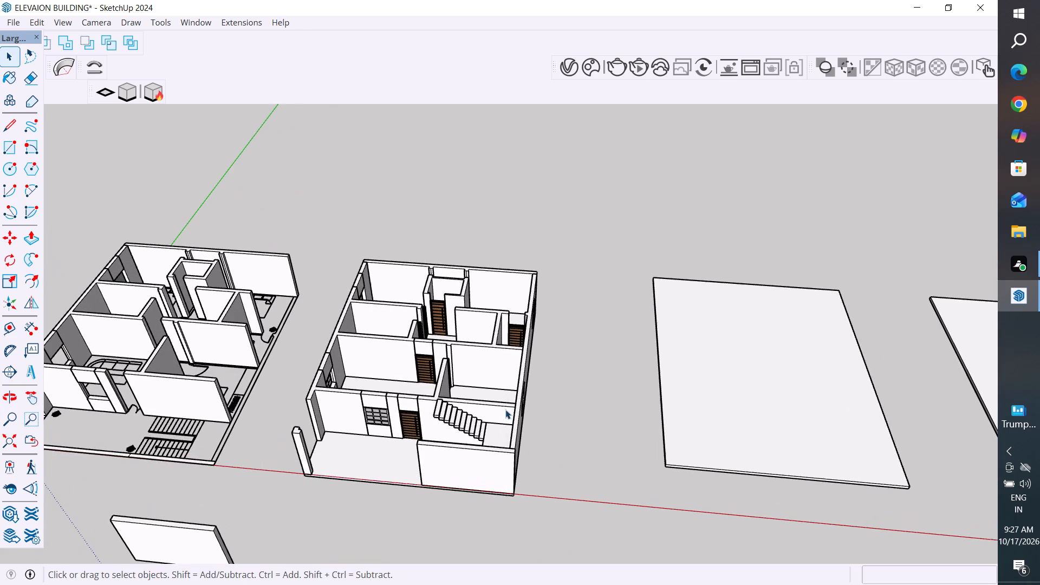
pyautogui.moveTo(463, 472); pyautogui.dragTo(423, 282, button='middle')
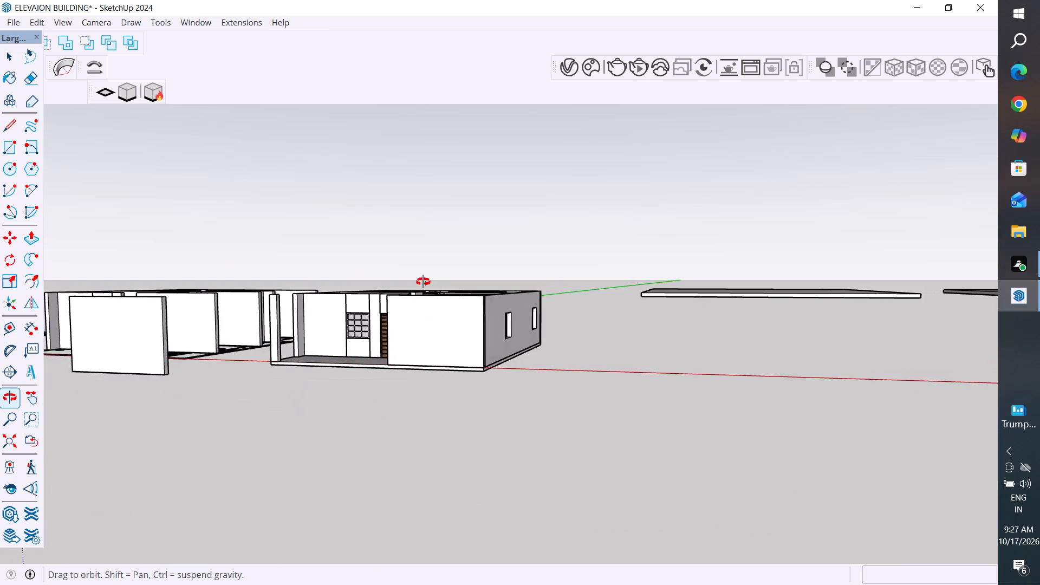
pyautogui.moveTo(423, 282); pyautogui.dragTo(402, 439, button='middle')
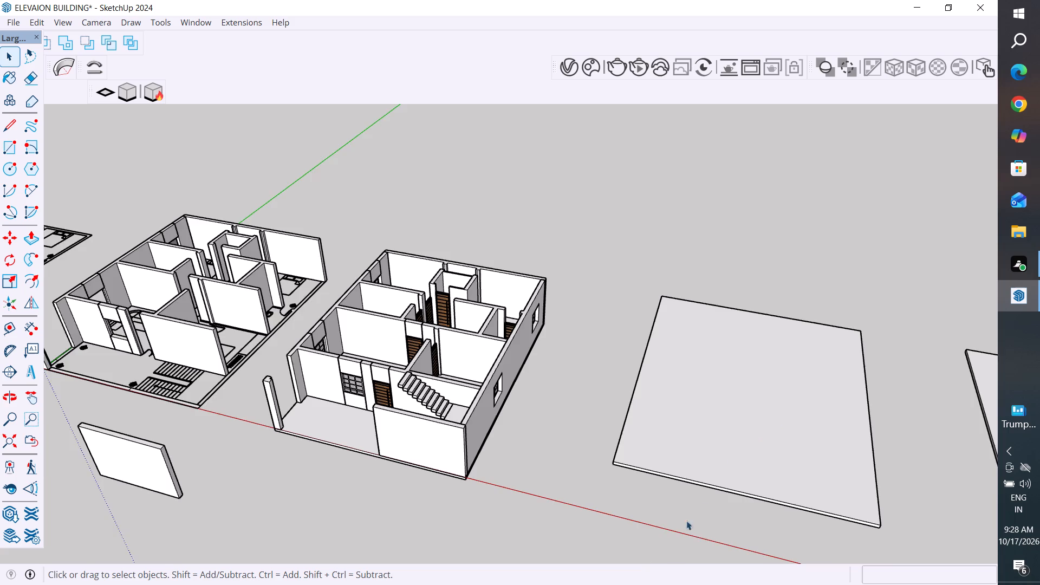
pyautogui.scroll(1, 729, 457)
pyautogui.scroll(-7, 770, 388)
pyautogui.moveTo(431, 361); pyautogui.dragTo(681, 381, button='middle')
pyautogui.scroll(2, 612, 418)
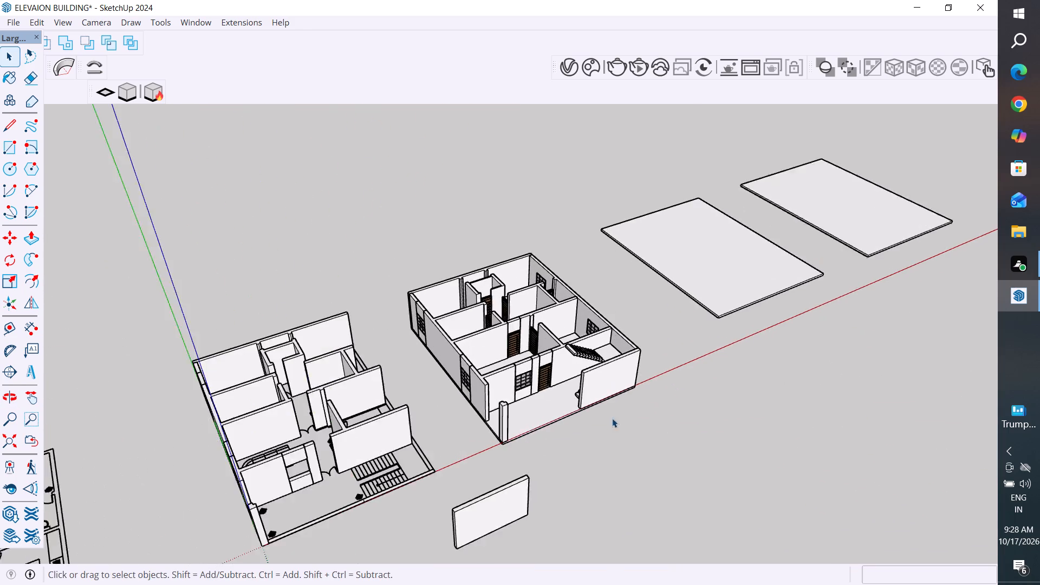
pyautogui.scroll(5, 612, 418)
pyautogui.moveTo(681, 325); pyautogui.dragTo(538, 250, button='middle')
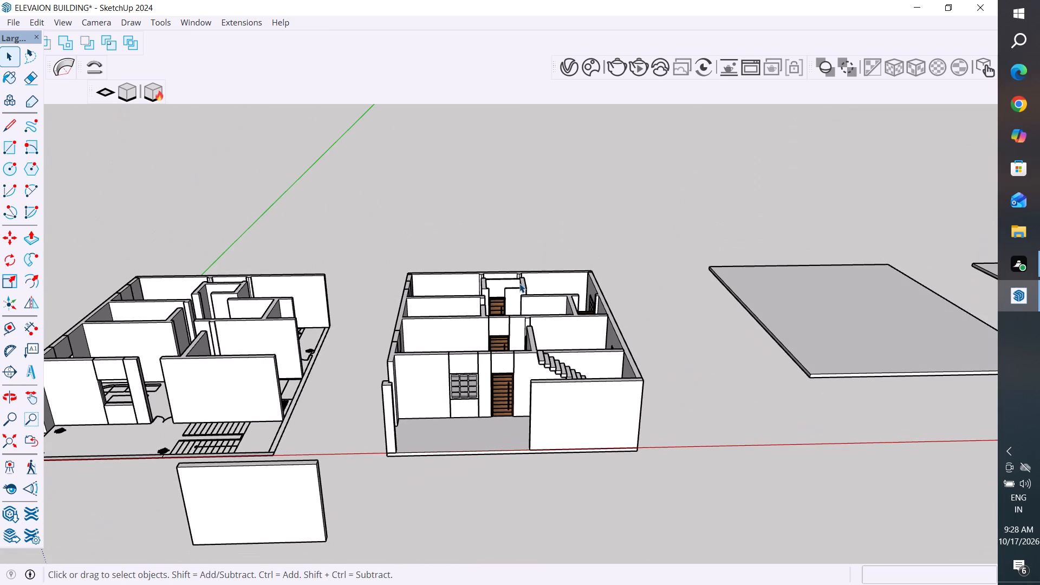
pyautogui.scroll(-5, 252, 407)
pyautogui.moveTo(509, 415); pyautogui.dragTo(466, 432, button='middle')
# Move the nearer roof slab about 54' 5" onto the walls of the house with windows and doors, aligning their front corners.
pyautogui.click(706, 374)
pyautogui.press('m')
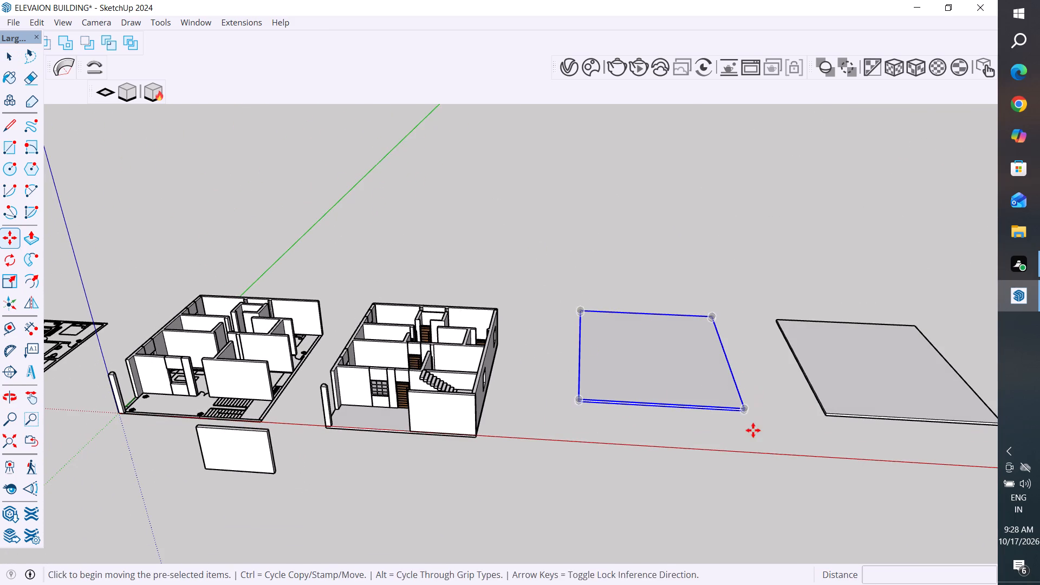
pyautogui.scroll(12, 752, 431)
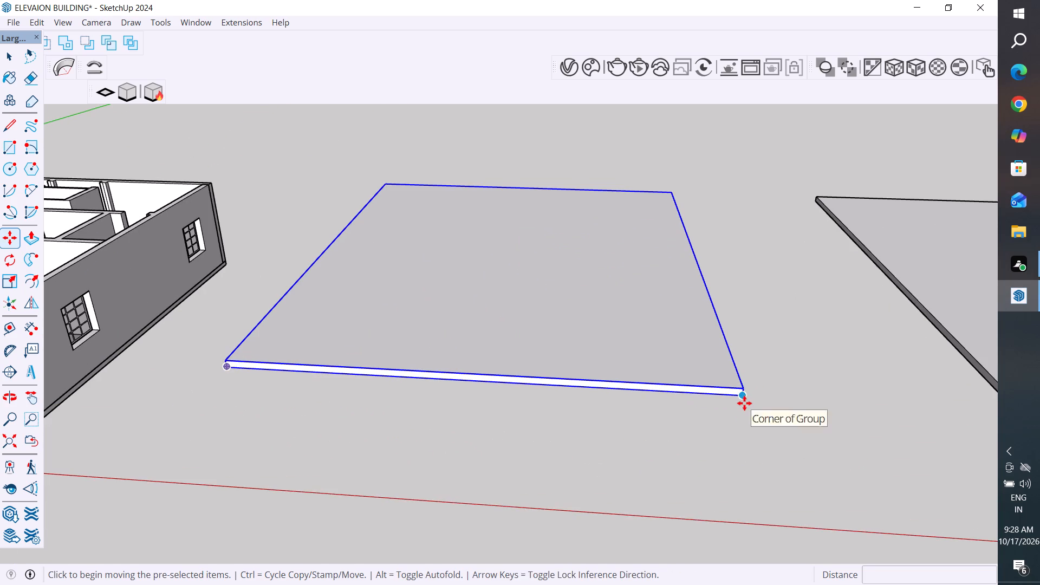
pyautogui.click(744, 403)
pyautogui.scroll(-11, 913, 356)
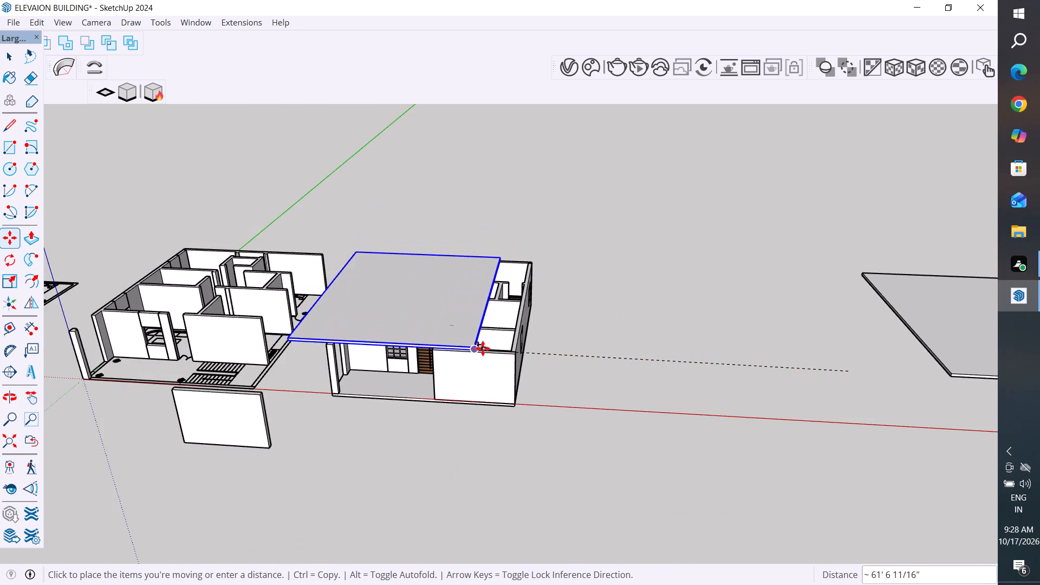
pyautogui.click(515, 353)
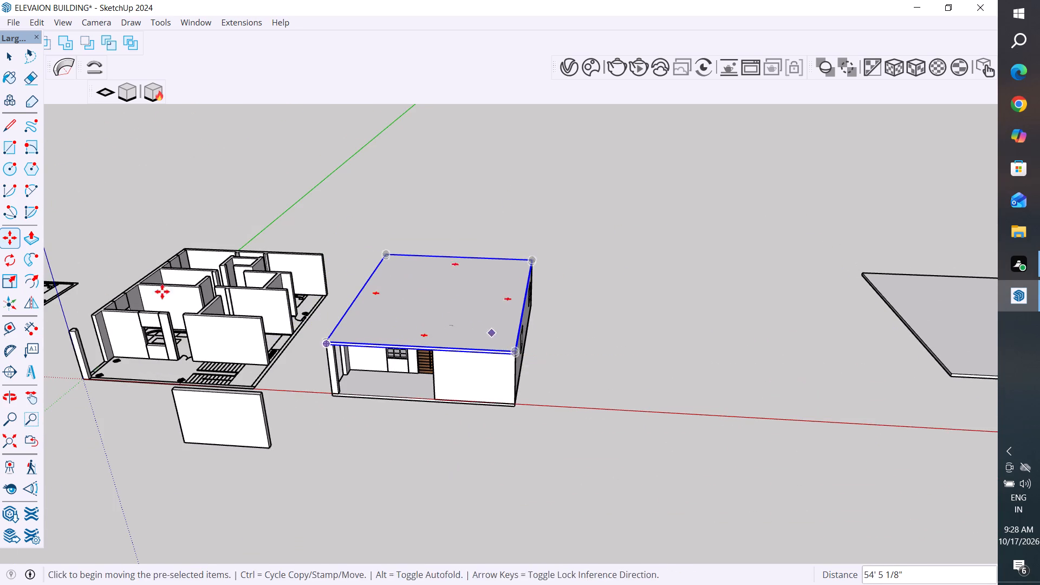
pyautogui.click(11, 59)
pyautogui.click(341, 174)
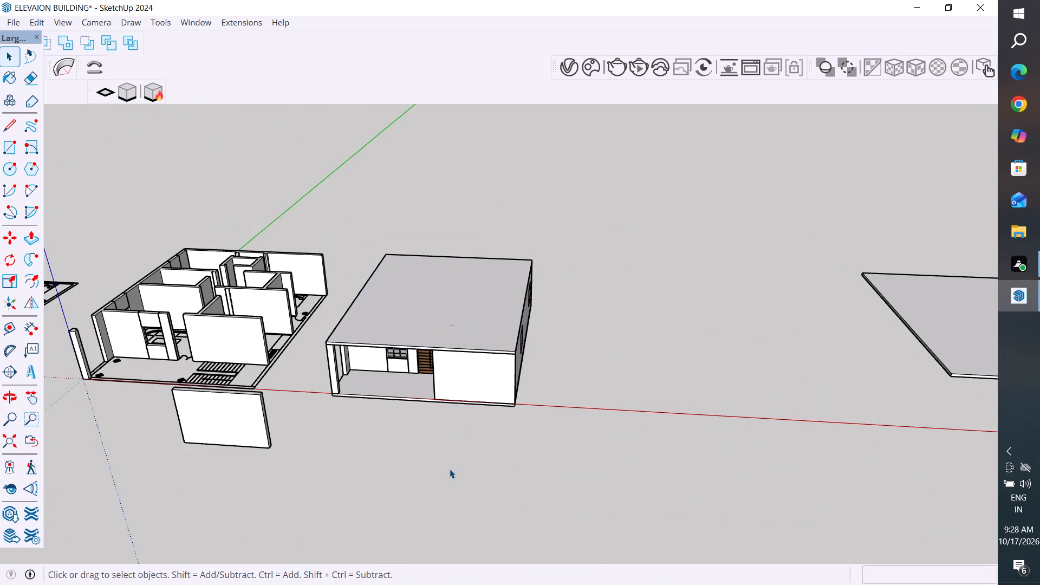
# Move the roof slab off the house with windows and doors, along the red axis into the gap before the other slab.
pyautogui.moveTo(456, 473); pyautogui.dragTo(302, 484, button='middle')
pyautogui.scroll(-3, 366, 401)
pyautogui.moveTo(388, 412); pyautogui.dragTo(554, 424, button='middle')
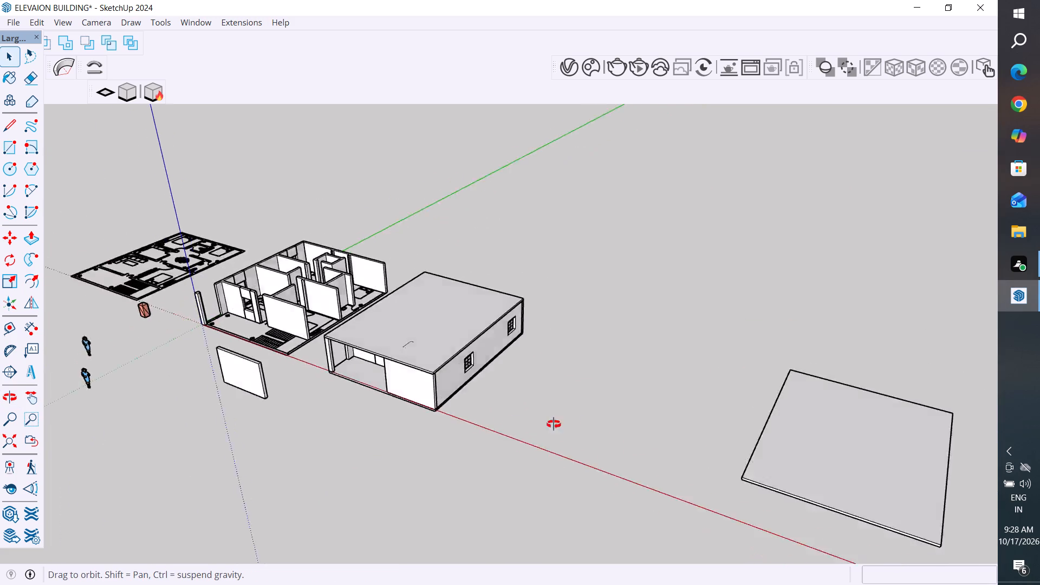
pyautogui.moveTo(554, 424); pyautogui.dragTo(562, 467, button='middle')
pyautogui.press('Escape')
pyautogui.press('Escape')
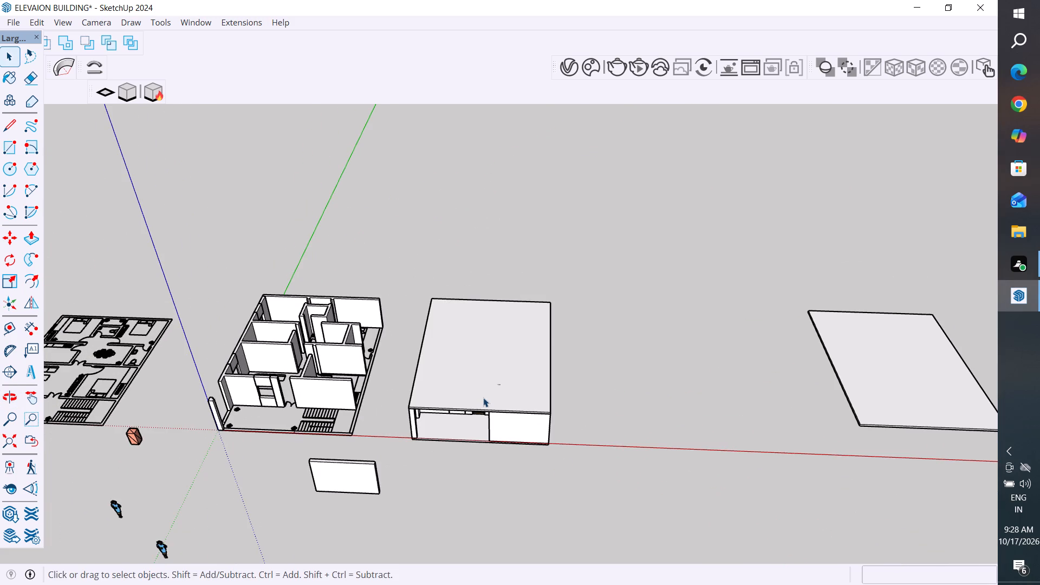
pyautogui.click(483, 398)
pyautogui.press('m')
pyautogui.scroll(6, 407, 413)
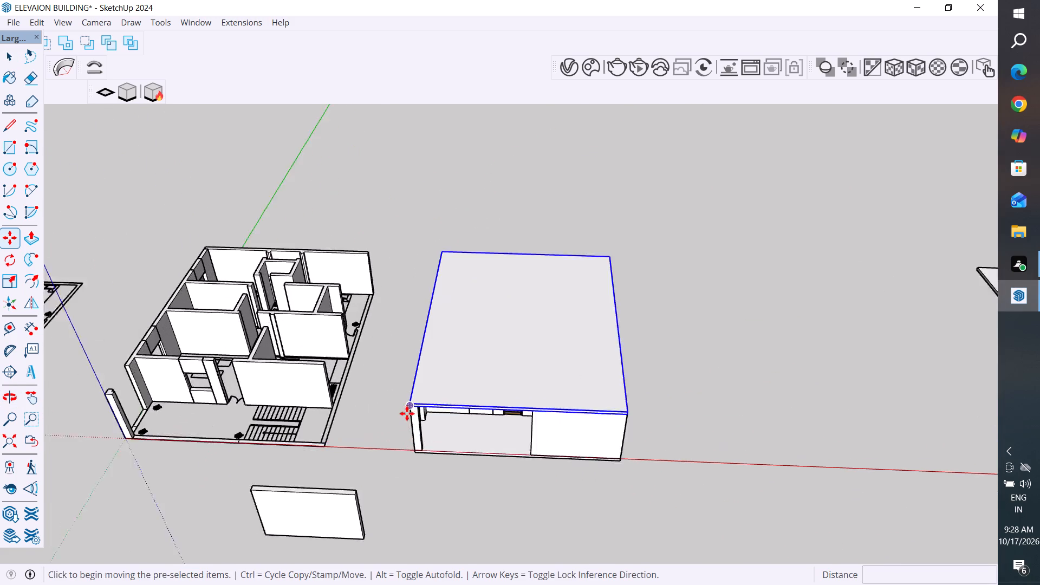
pyautogui.scroll(9, 407, 413)
pyautogui.click(421, 395)
pyautogui.scroll(-7, 310, 414)
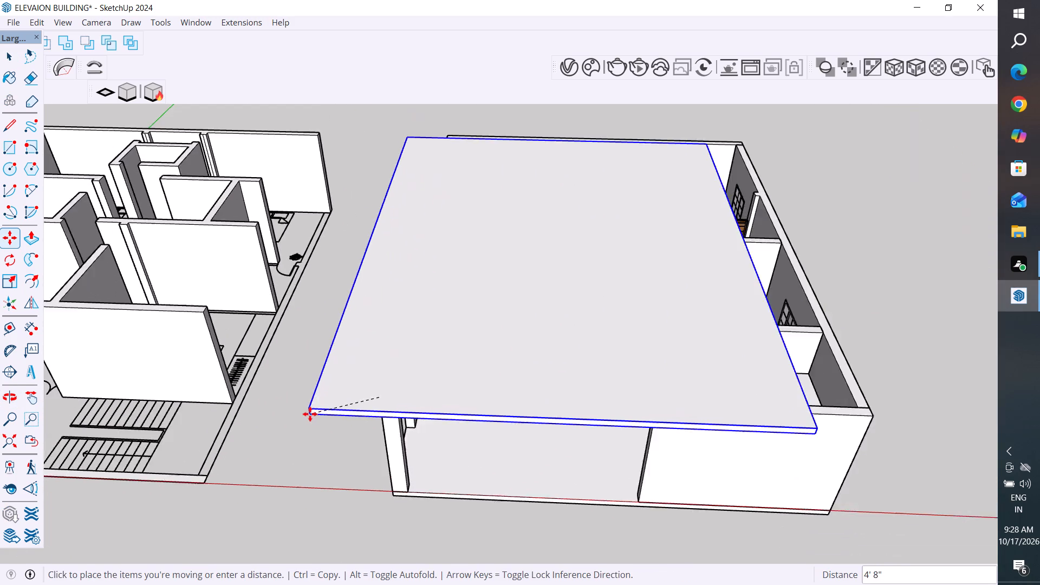
pyautogui.scroll(-3, 310, 414)
pyautogui.click(829, 419)
pyautogui.scroll(-5, 400, 346)
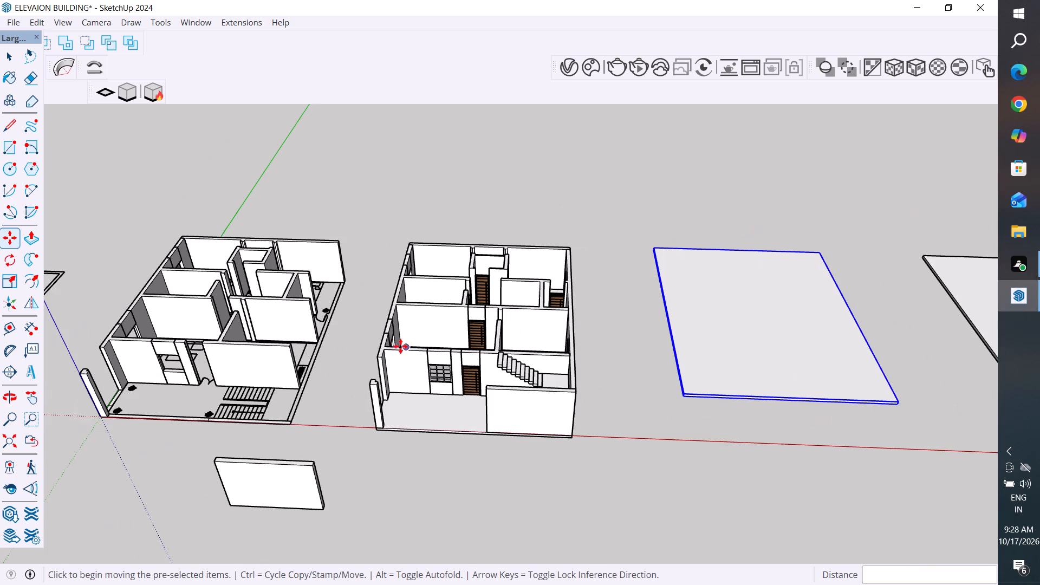
pyautogui.press('`')
pyautogui.press('Escape')
pyautogui.press('Escape')
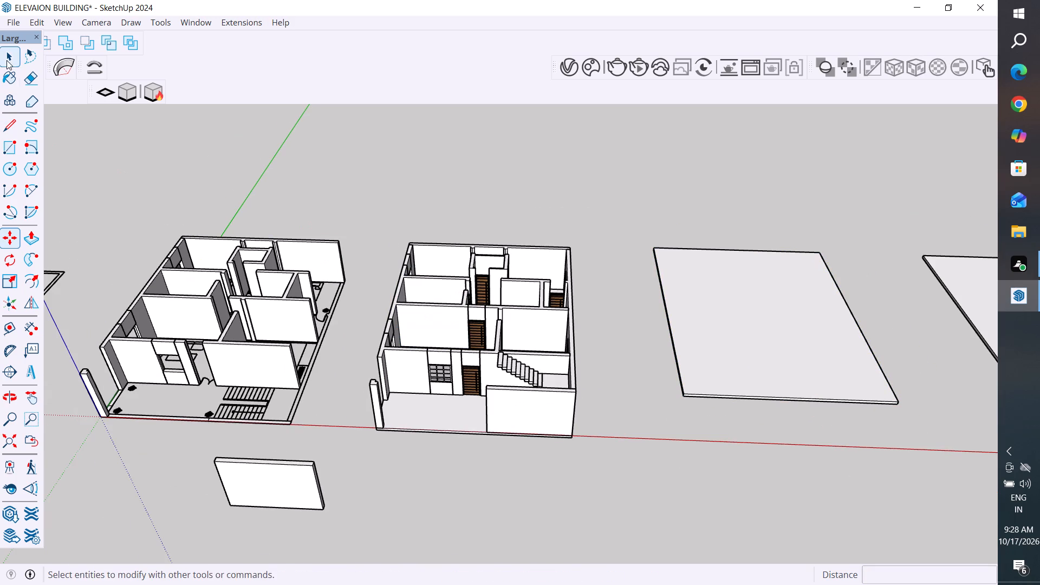
pyautogui.click(6, 60)
pyautogui.click(164, 124)
# Open 3D Warehouse and look through its home page's featured content, brands and recommended categories.
pyautogui.scroll(-4, 448, 220)
pyautogui.moveTo(471, 212); pyautogui.dragTo(460, 422, button='middle')
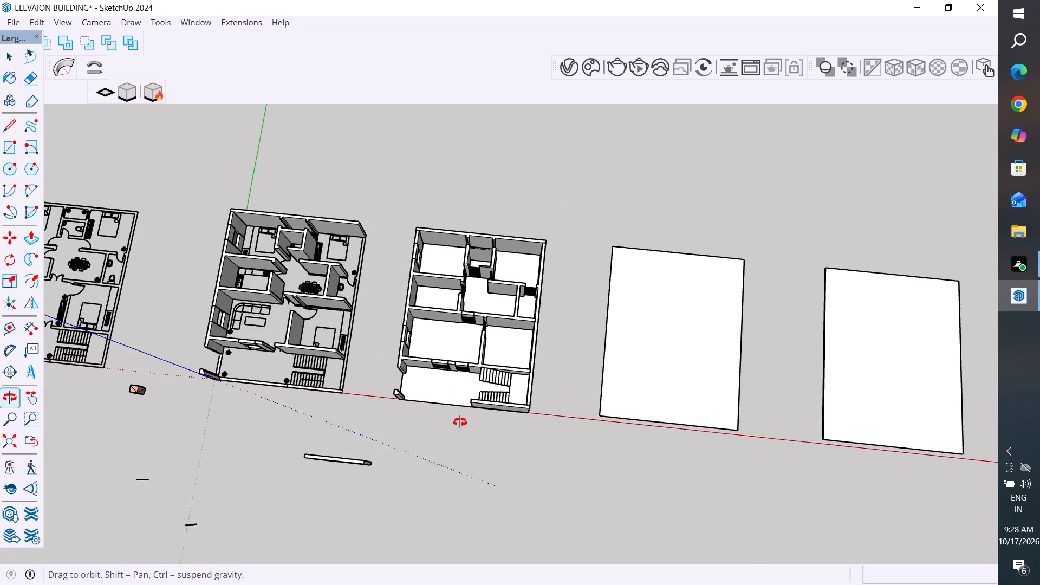
pyautogui.moveTo(460, 422); pyautogui.dragTo(465, 420, button='middle')
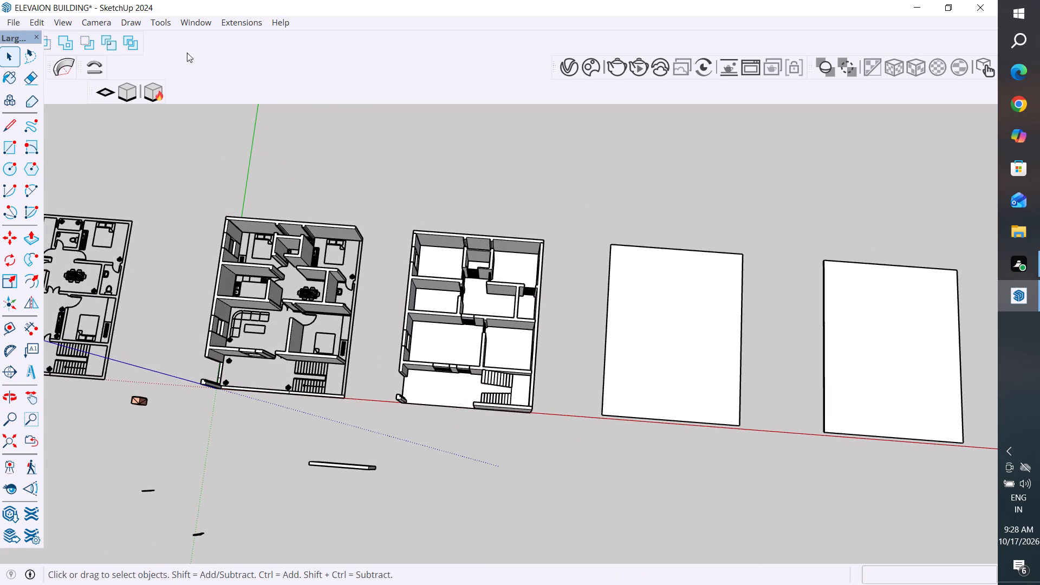
pyautogui.click(199, 21)
pyautogui.click(225, 126)
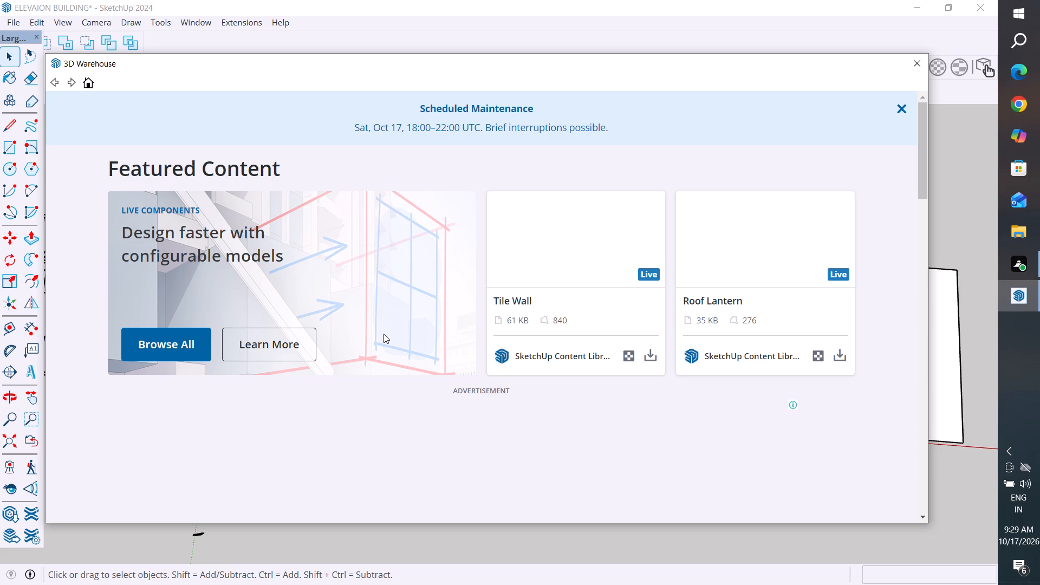
pyautogui.scroll(4, 391, 327)
pyautogui.scroll(-3, 392, 327)
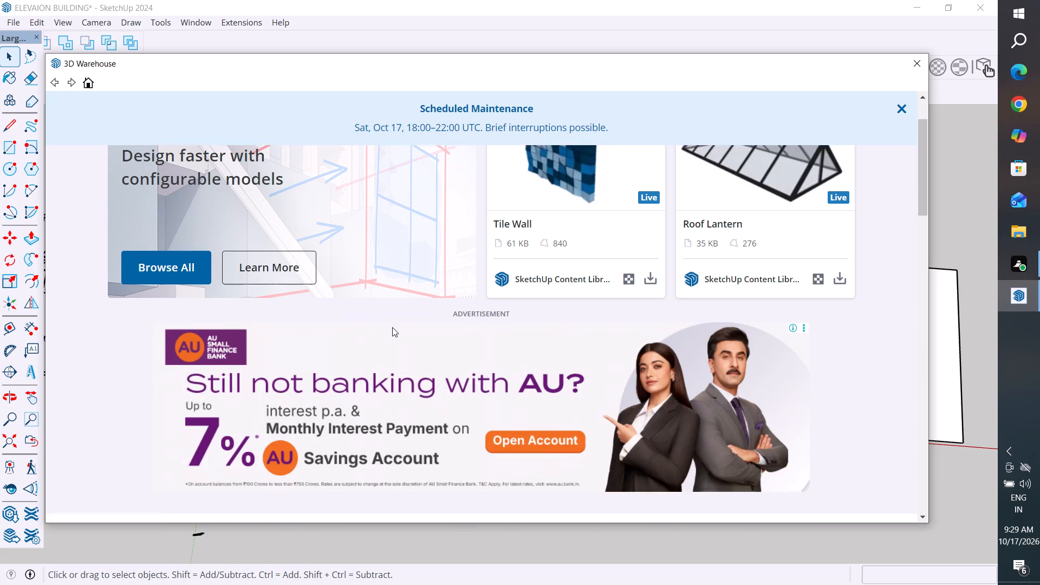
pyautogui.scroll(-9, 392, 327)
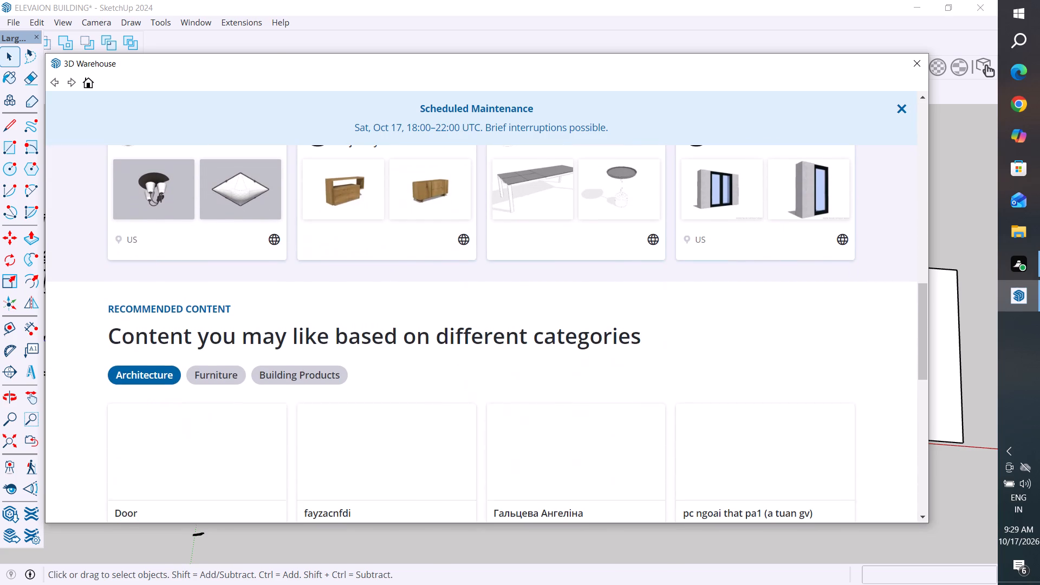
pyautogui.scroll(3, 489, 332)
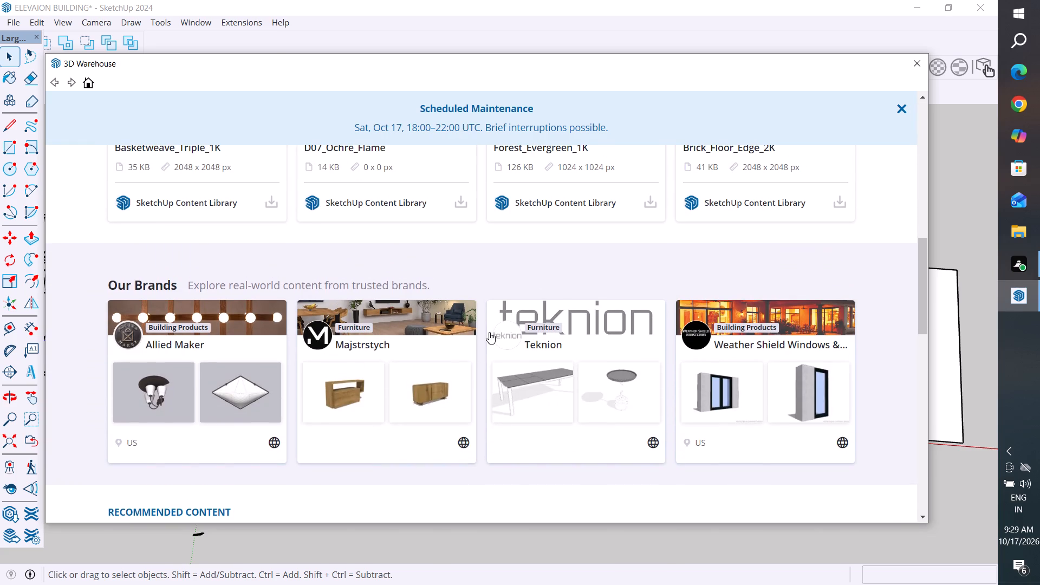
pyautogui.scroll(12, 489, 332)
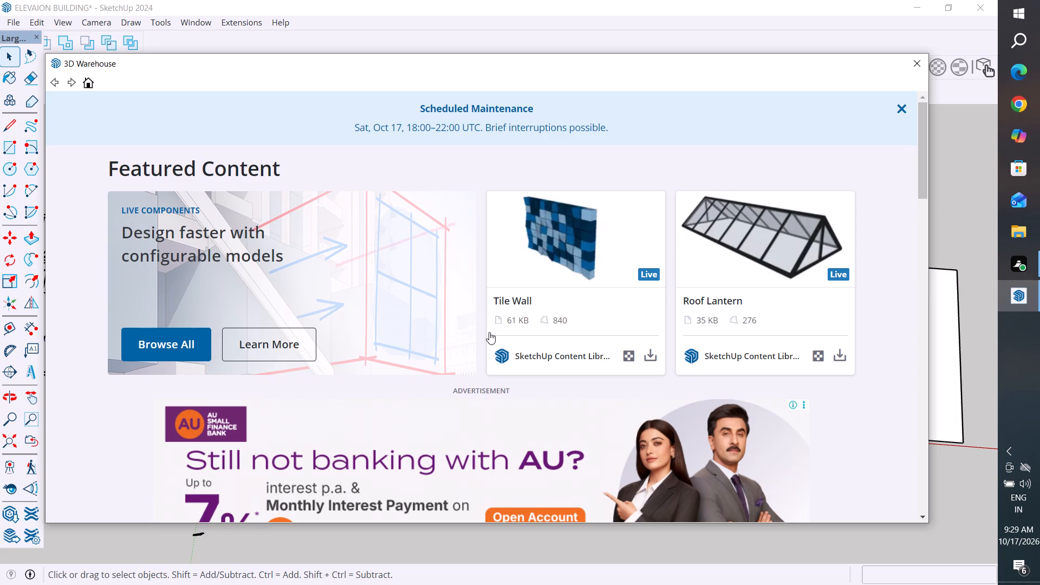
pyautogui.scroll(2, 489, 332)
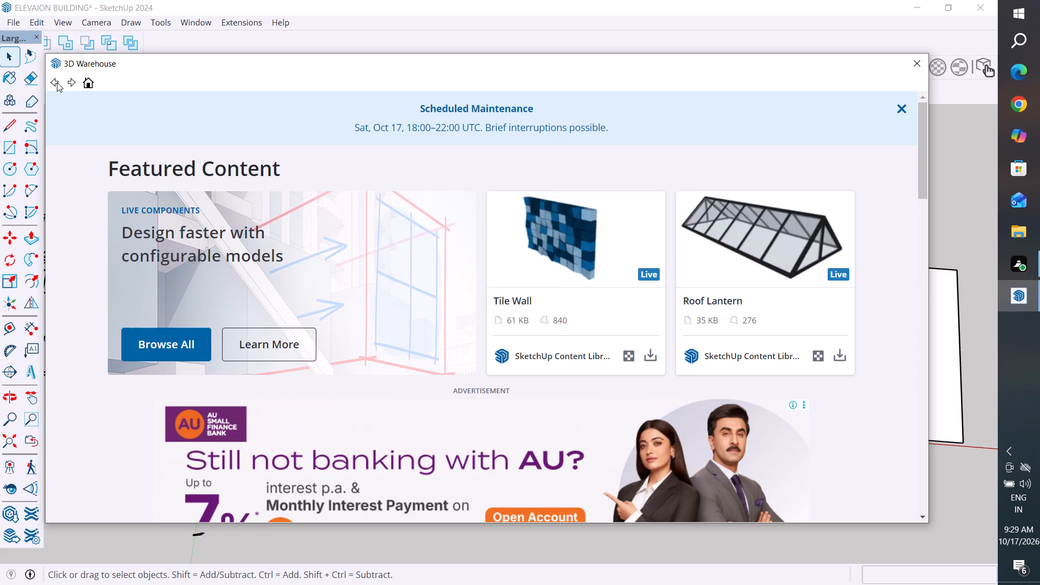
pyautogui.click(57, 82)
# Search 3D Warehouse for bed and download the 17 MB Bed model with dark bedding and a grey throw.
pyautogui.click(903, 107)
pyautogui.click(444, 114)
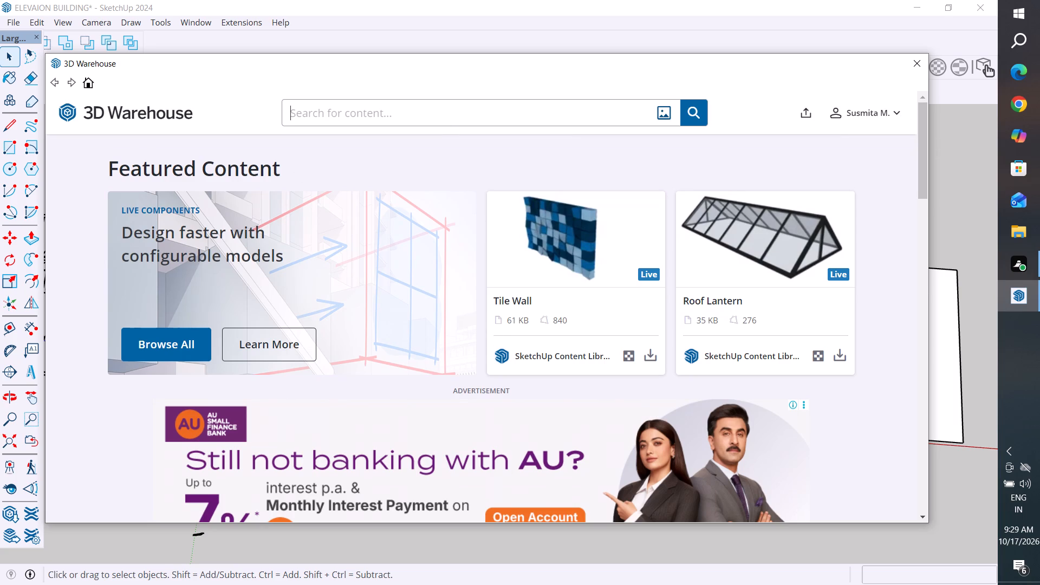
pyautogui.write('bed')
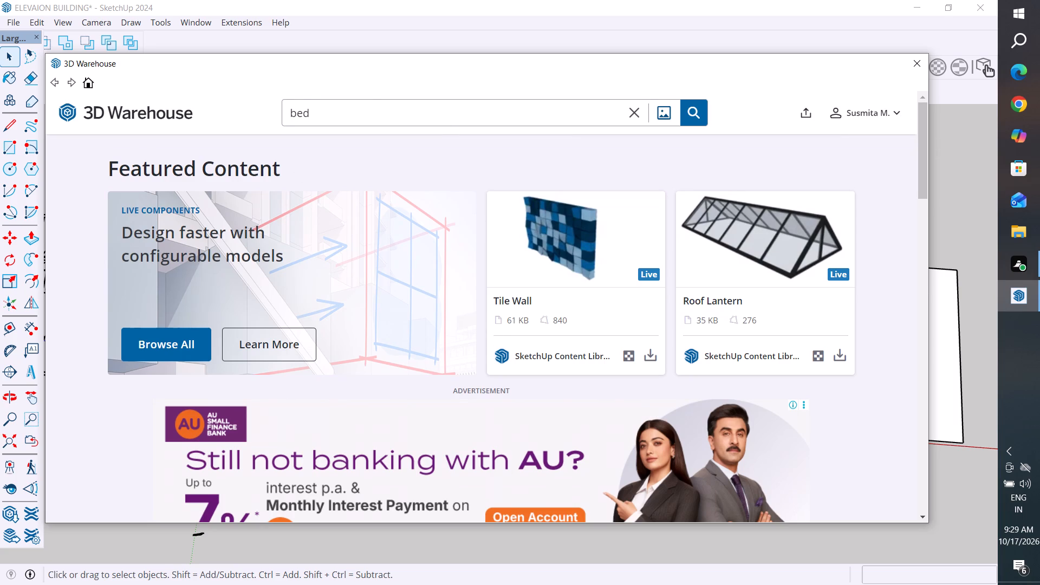
pyautogui.press('Return')
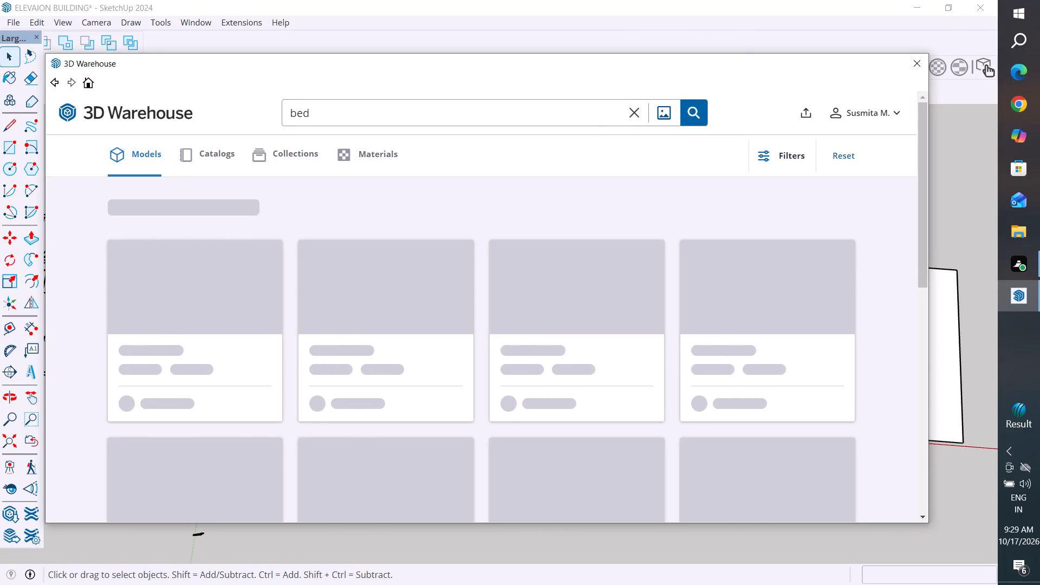
pyautogui.scroll(-3, 425, 456)
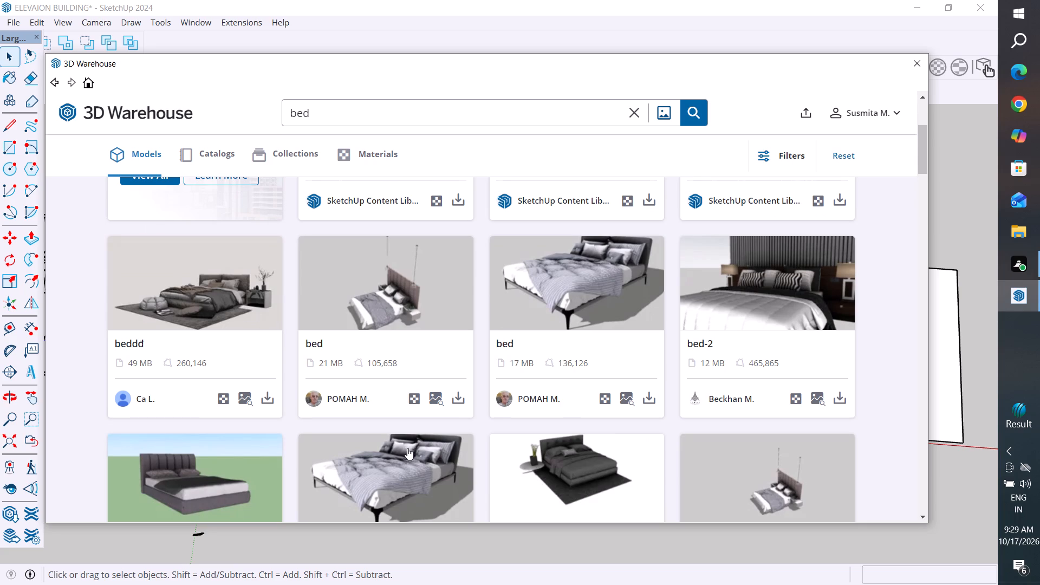
pyautogui.scroll(-4, 456, 415)
pyautogui.scroll(4, 456, 415)
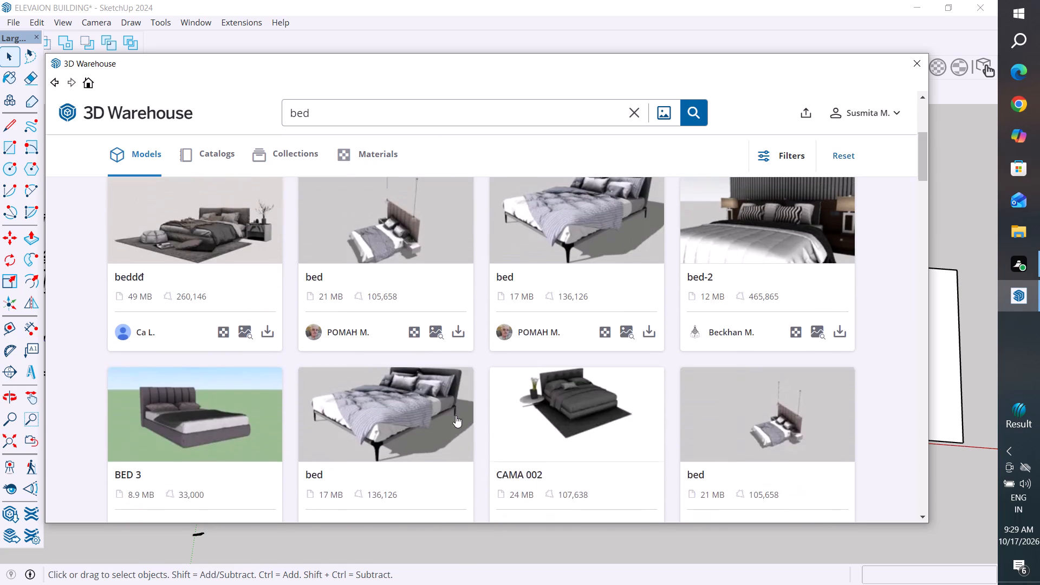
pyautogui.scroll(-2, 267, 369)
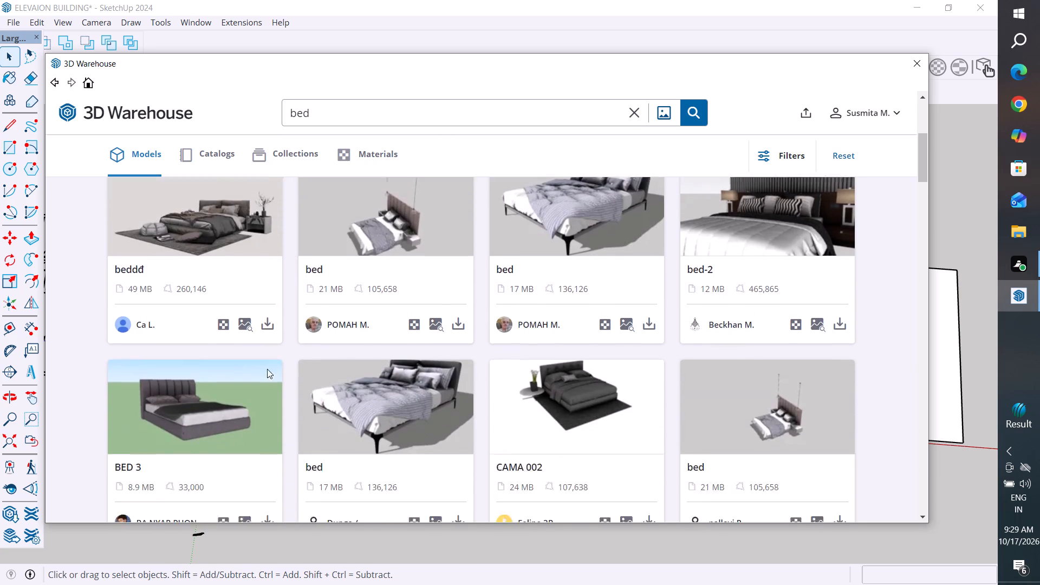
pyautogui.scroll(-1, 267, 369)
pyautogui.scroll(1, 221, 343)
pyautogui.scroll(-4, 221, 343)
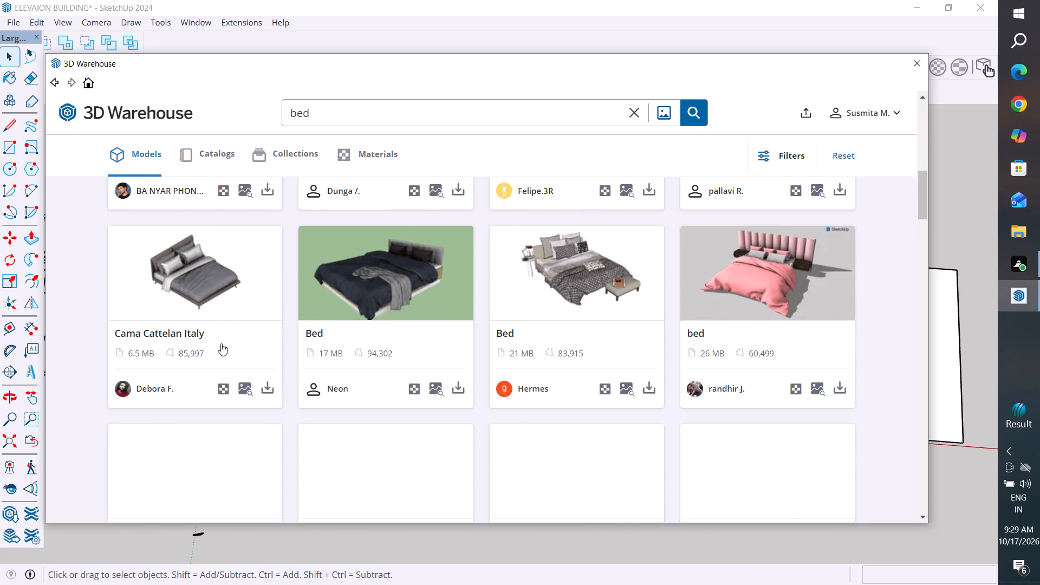
pyautogui.click(458, 388)
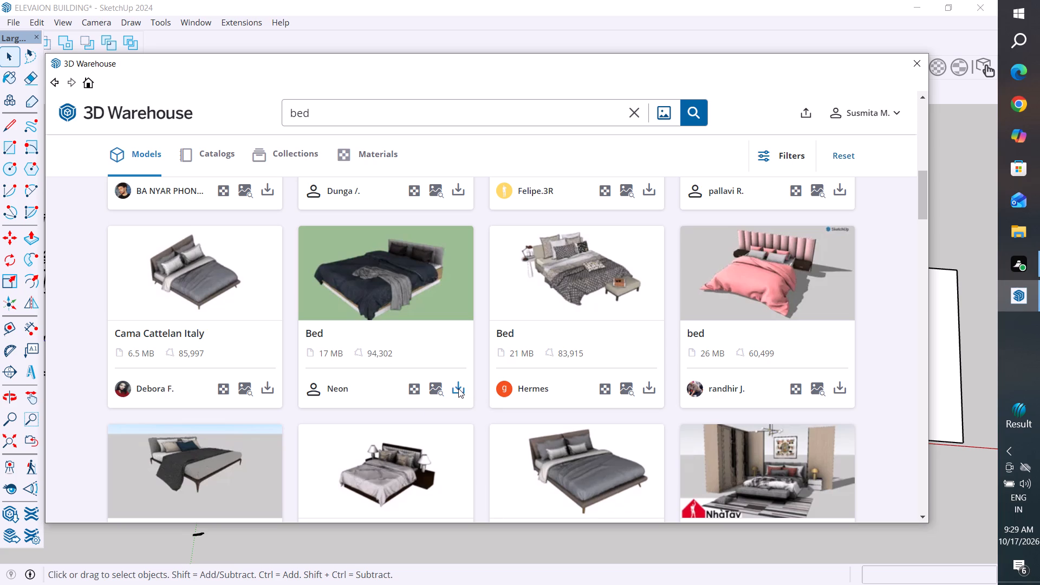
pyautogui.click(447, 312)
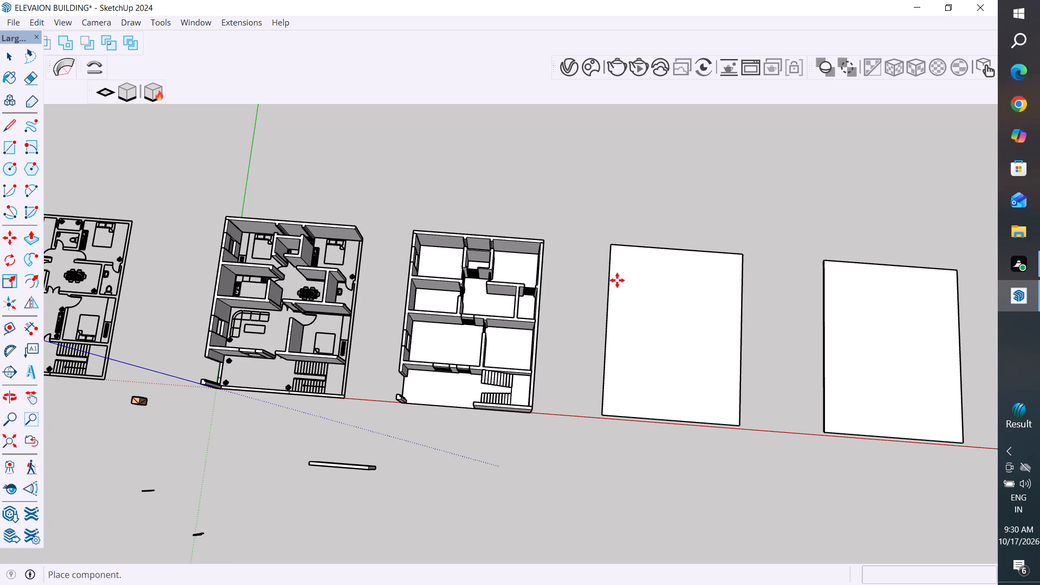
# Place the downloaded bed on the ground just behind the rear wall of the house with windows and doors.
pyautogui.scroll(-6, 482, 397)
pyautogui.scroll(2, 571, 219)
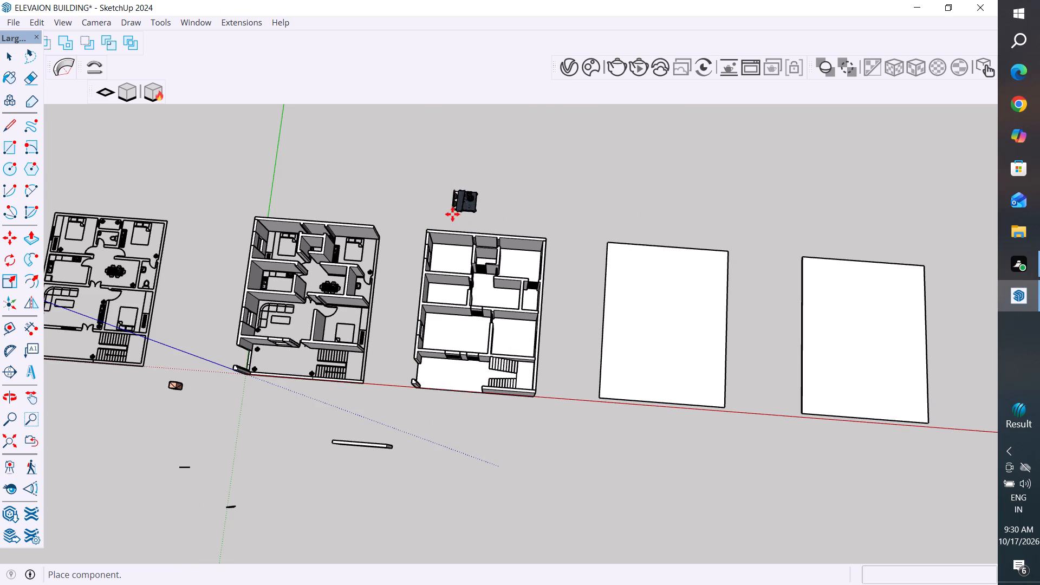
pyautogui.click(447, 216)
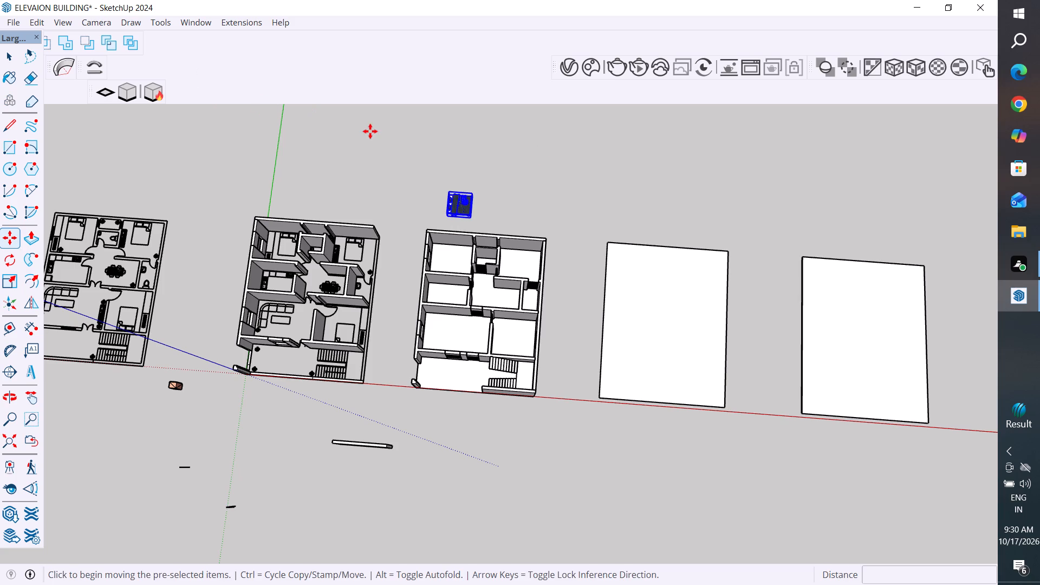
pyautogui.click(12, 51)
pyautogui.click(268, 160)
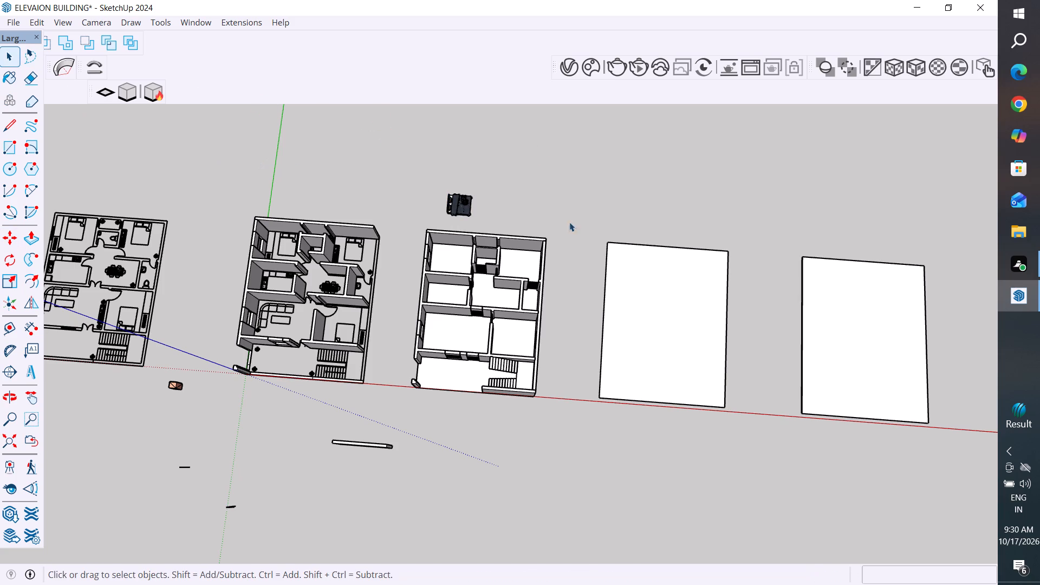
# Examine the placed bed and the rooms of the house with windows and doors from several angles.
pyautogui.scroll(4, 596, 214)
pyautogui.moveTo(629, 183); pyautogui.dragTo(232, 187, button='middle')
pyautogui.moveTo(417, 314); pyautogui.dragTo(411, 198, button='middle')
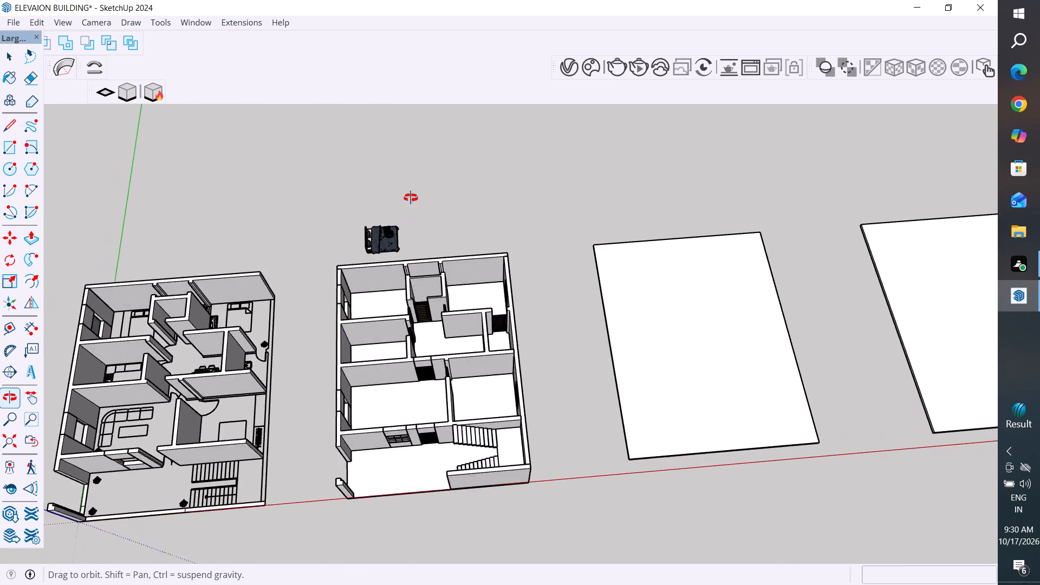
pyautogui.moveTo(411, 198); pyautogui.dragTo(415, 179, button='middle')
pyautogui.moveTo(547, 344); pyautogui.dragTo(187, 315, button='middle')
pyautogui.scroll(-5, 437, 357)
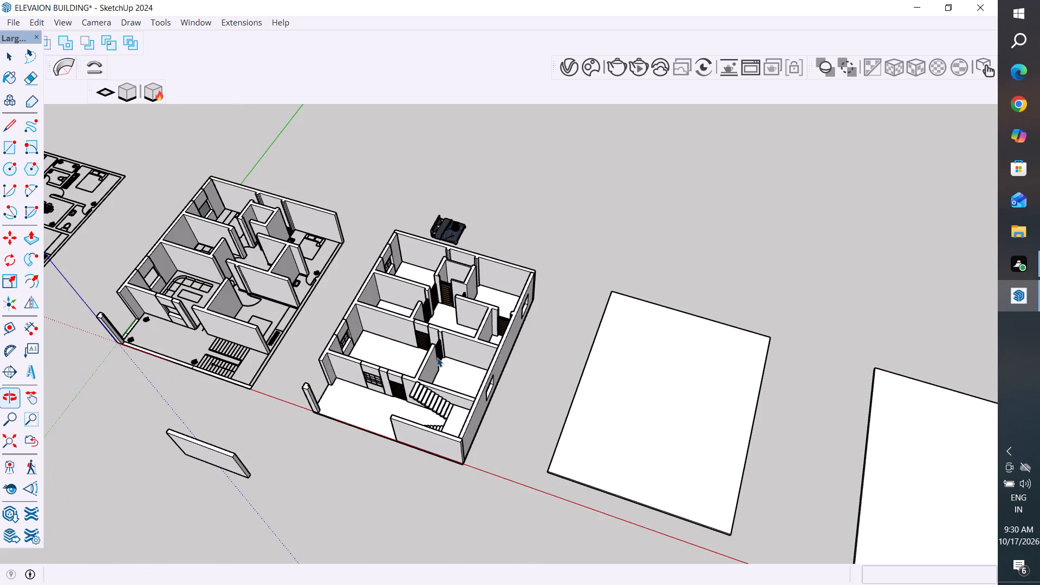
pyautogui.moveTo(584, 307); pyautogui.dragTo(252, 310, button='middle')
pyautogui.scroll(4, 546, 201)
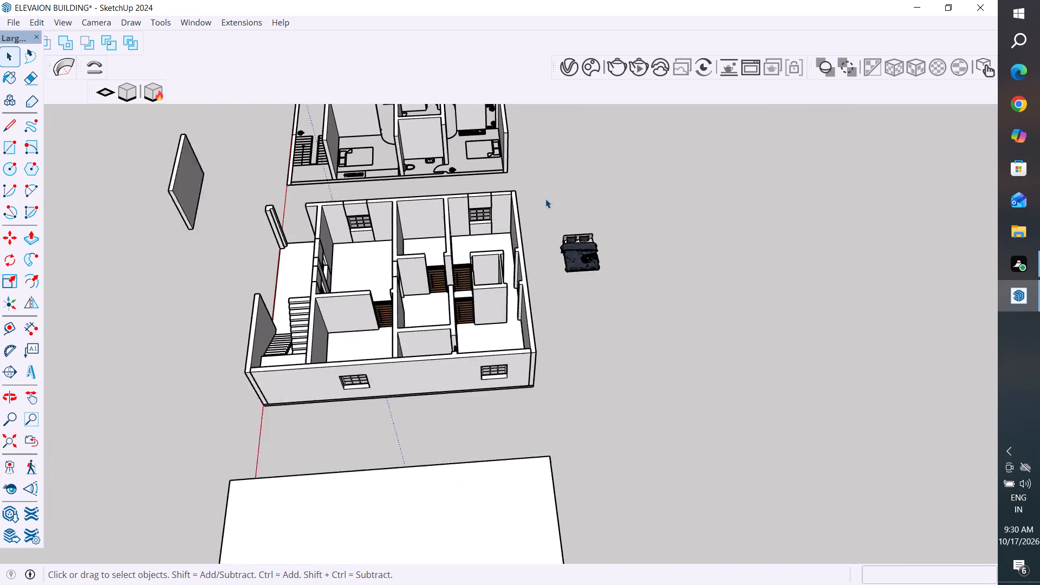
pyautogui.scroll(5, 574, 227)
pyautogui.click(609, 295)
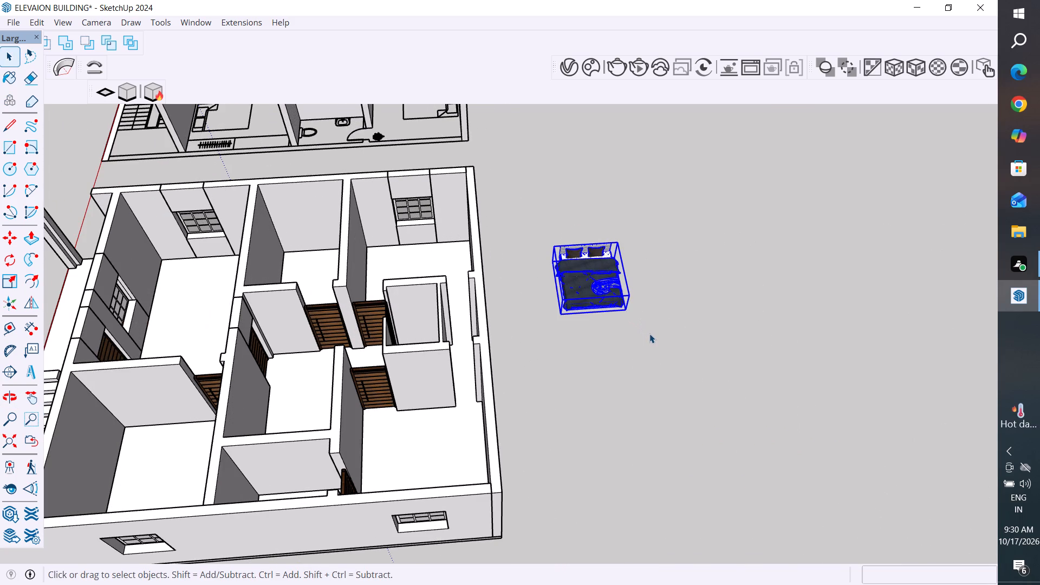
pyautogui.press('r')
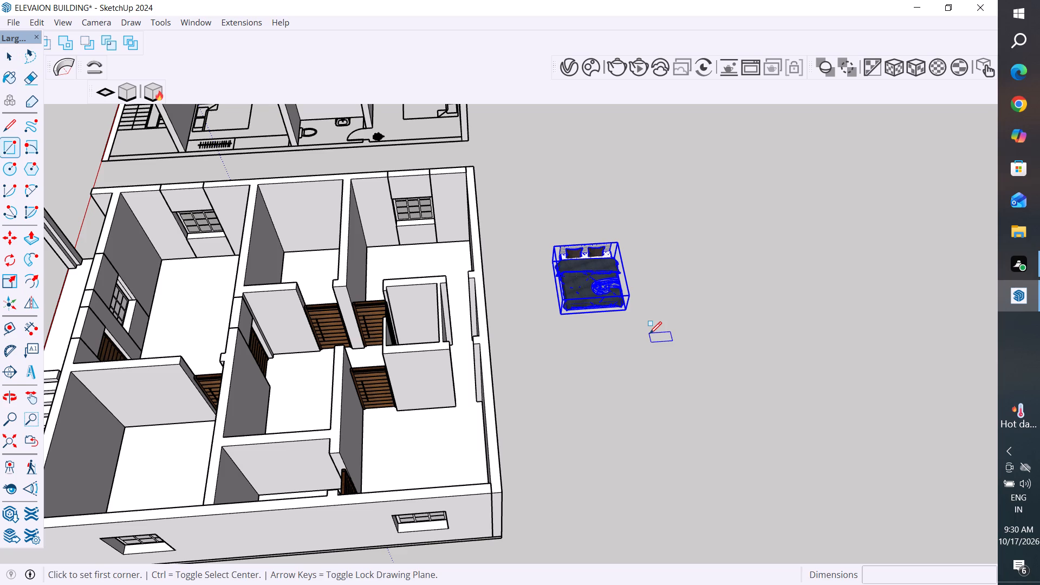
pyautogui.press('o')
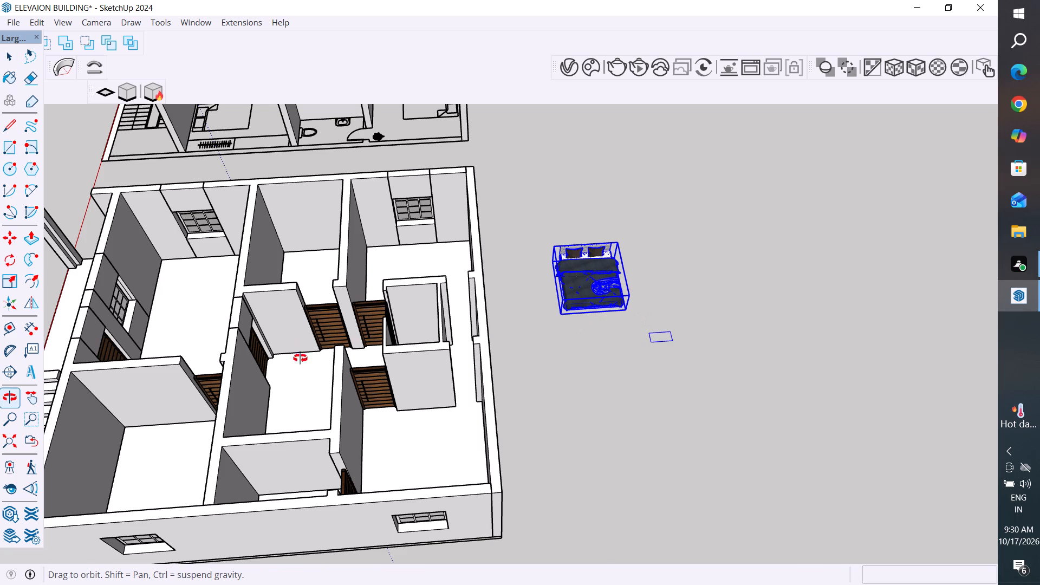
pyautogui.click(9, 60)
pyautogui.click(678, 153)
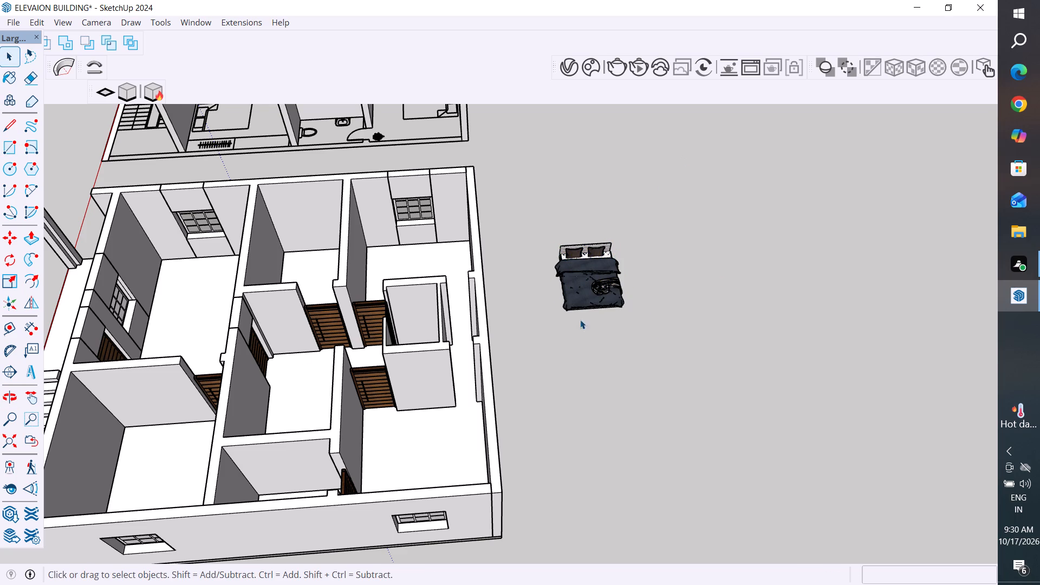
# Rotate the bed 90° about its foot corner on the ground plane, so its headboard faces away from the house.
pyautogui.click(598, 300)
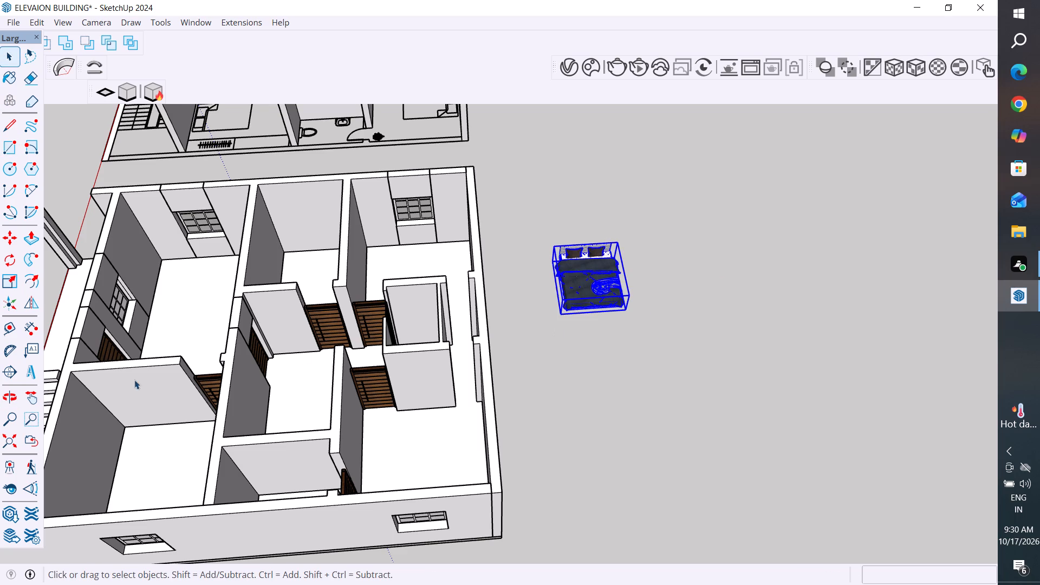
pyautogui.click(8, 261)
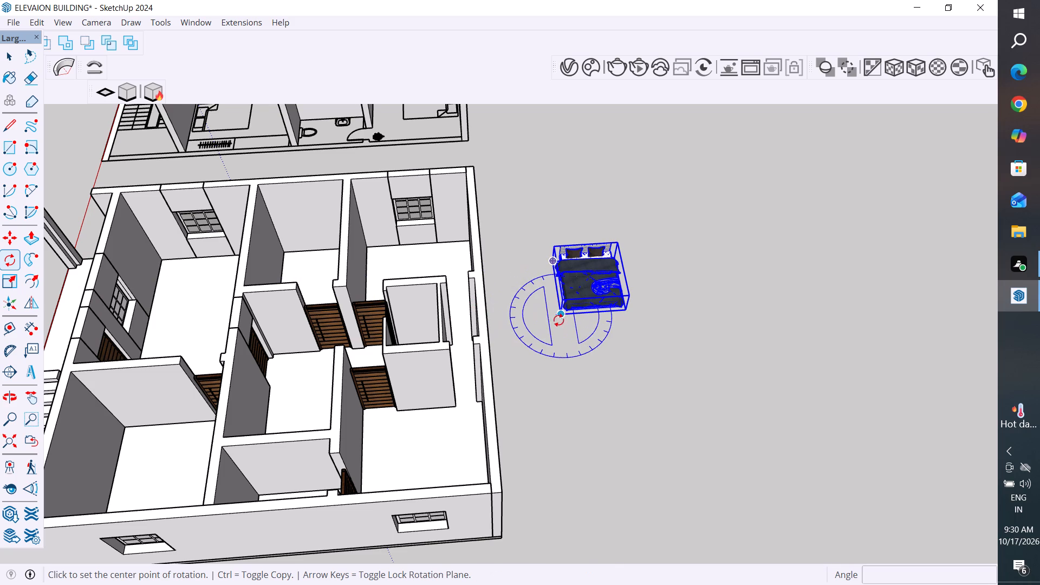
pyautogui.click(563, 314)
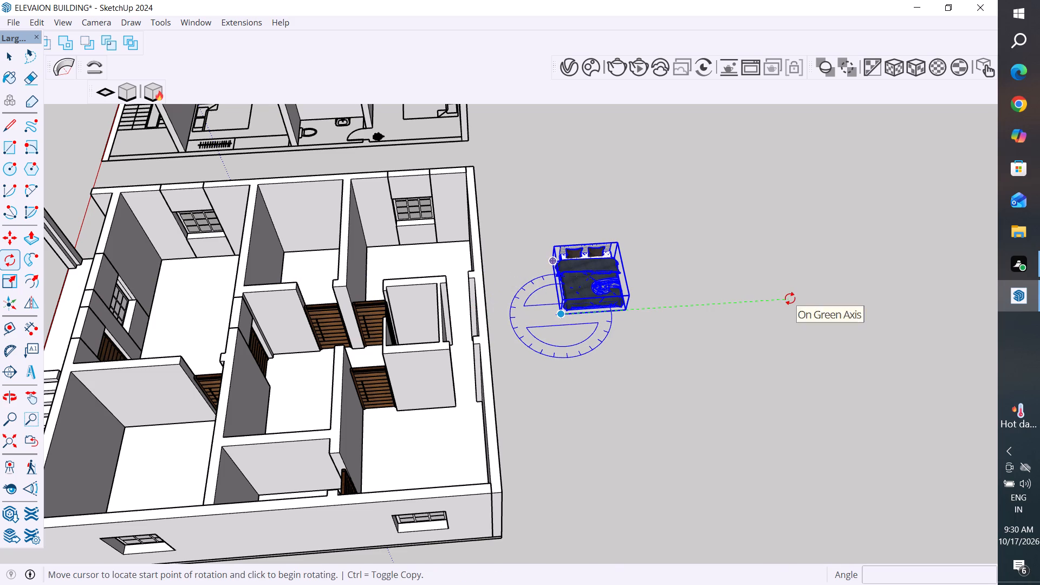
pyautogui.click(790, 298)
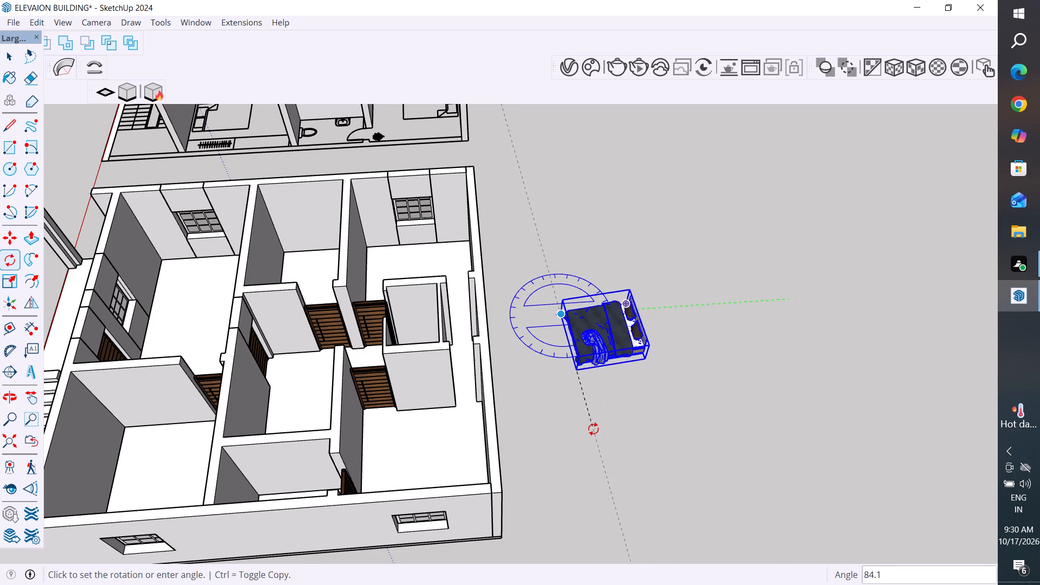
pyautogui.click(576, 446)
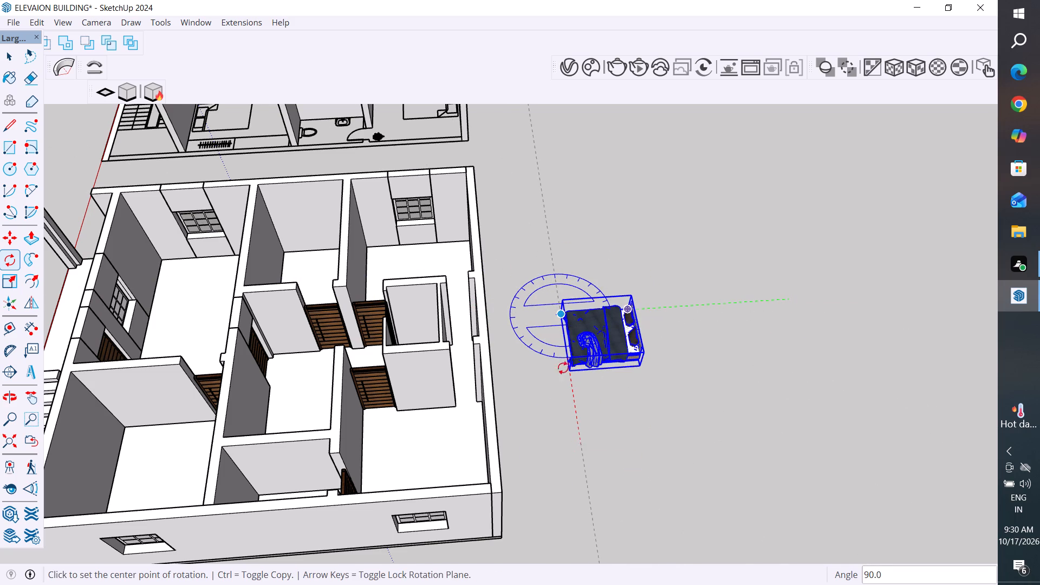
pyautogui.click(14, 61)
pyautogui.click(632, 228)
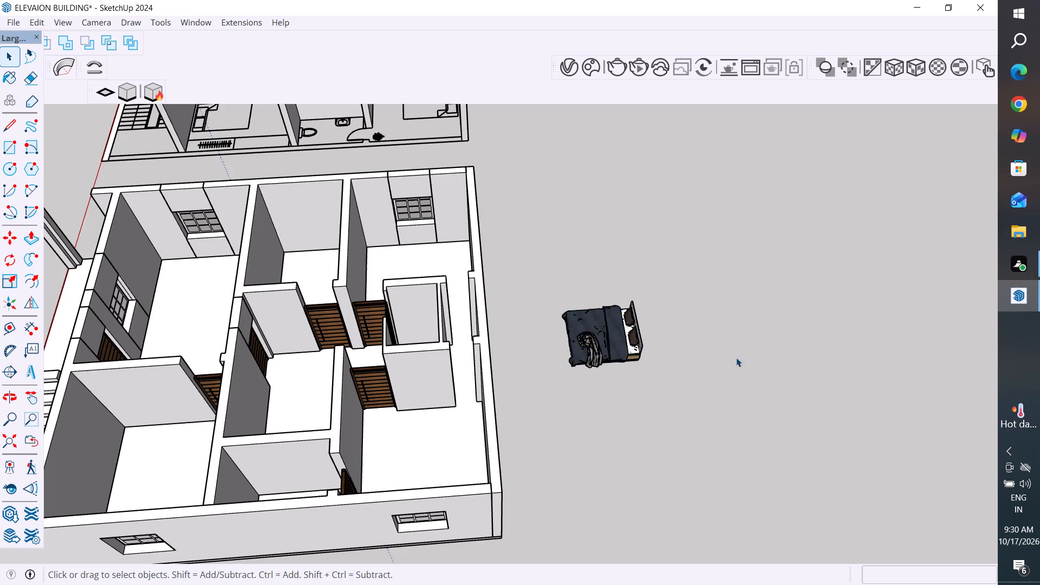
# Move the bed about 17' 11" onto the floor of the rear corner bedroom with the window, headboard against the outer wall.
pyautogui.scroll(-4, 734, 382)
pyautogui.moveTo(731, 367); pyautogui.dragTo(727, 499, button='middle')
pyautogui.scroll(4, 622, 463)
pyautogui.click(669, 391)
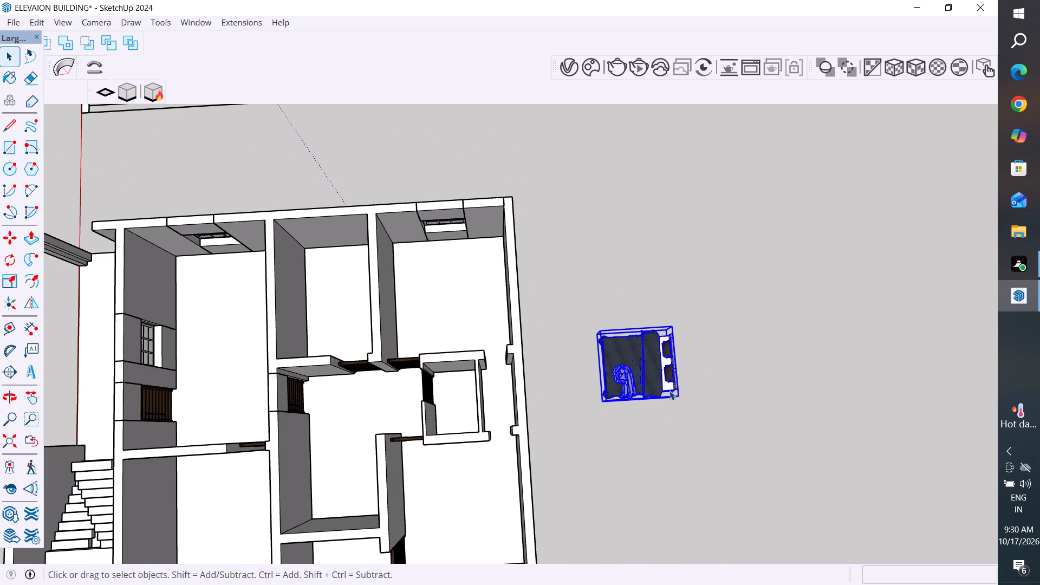
pyautogui.press('m')
pyautogui.scroll(5, 690, 406)
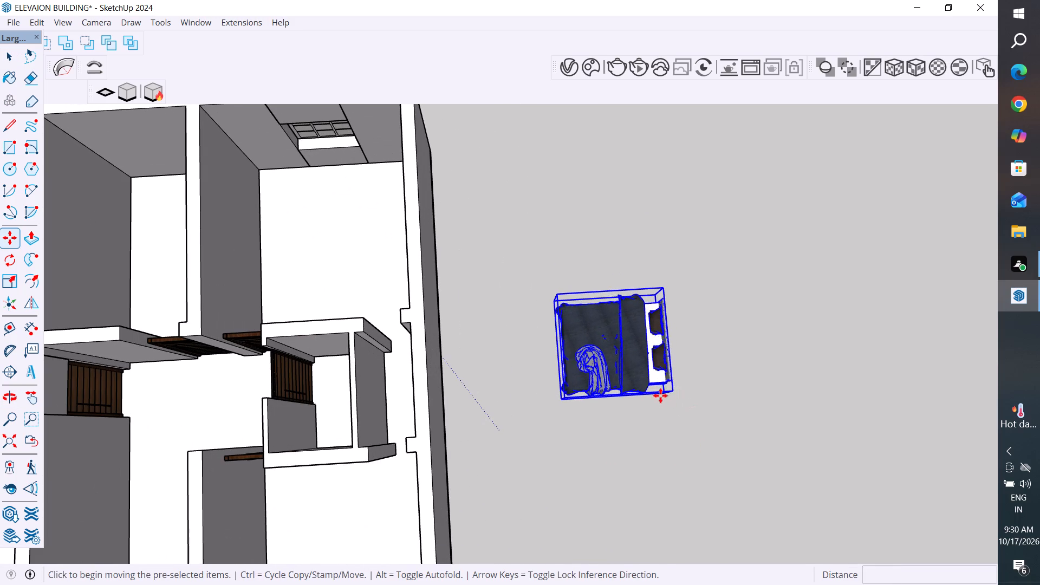
pyautogui.scroll(1, 679, 408)
pyautogui.moveTo(679, 408); pyautogui.dragTo(671, 194, button='middle')
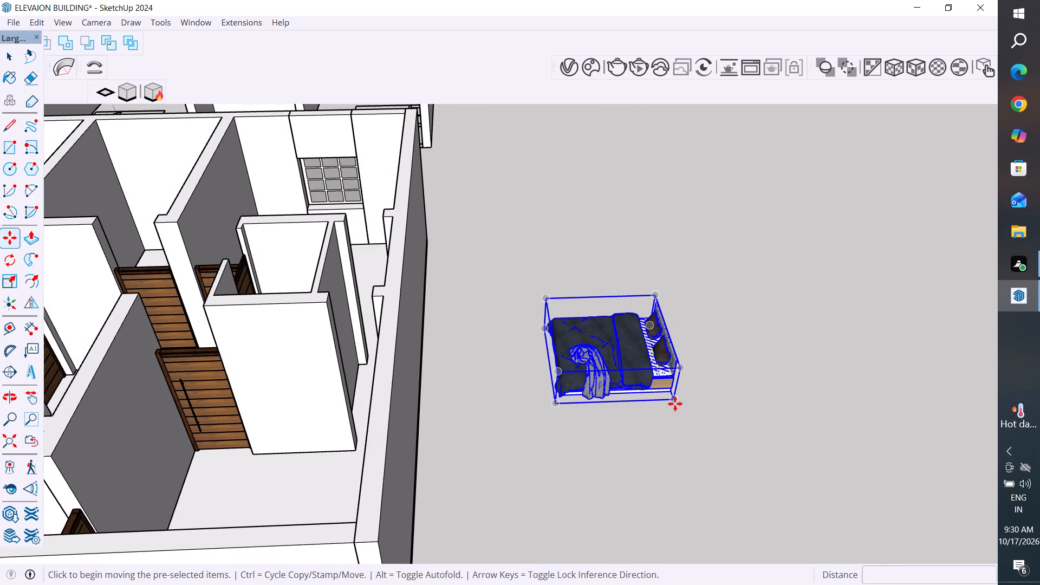
pyautogui.click(675, 404)
pyautogui.scroll(-5, 804, 326)
pyautogui.scroll(3, 509, 220)
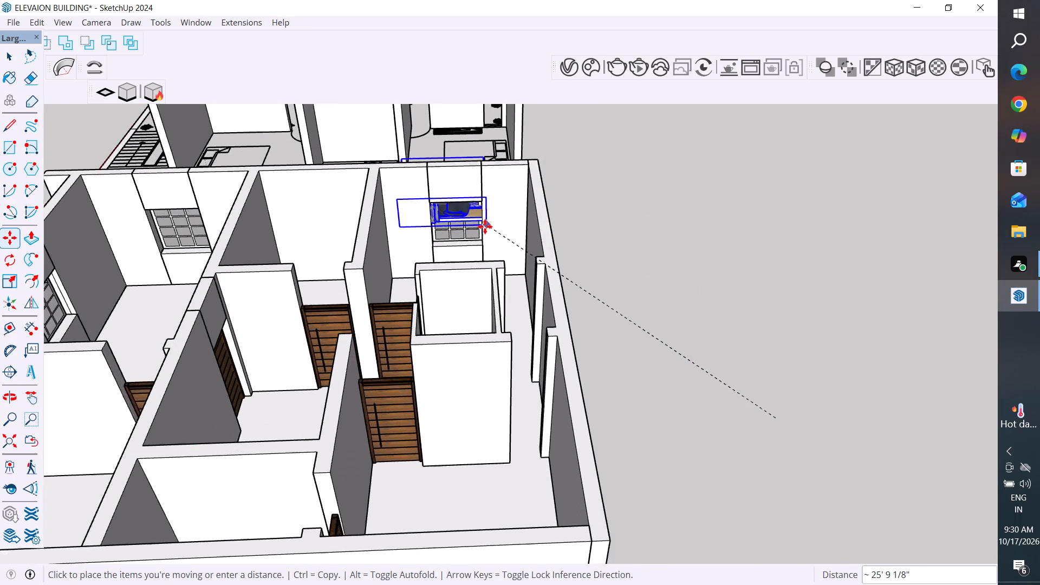
pyautogui.moveTo(507, 261); pyautogui.dragTo(532, 335, button='middle')
pyautogui.scroll(3, 549, 370)
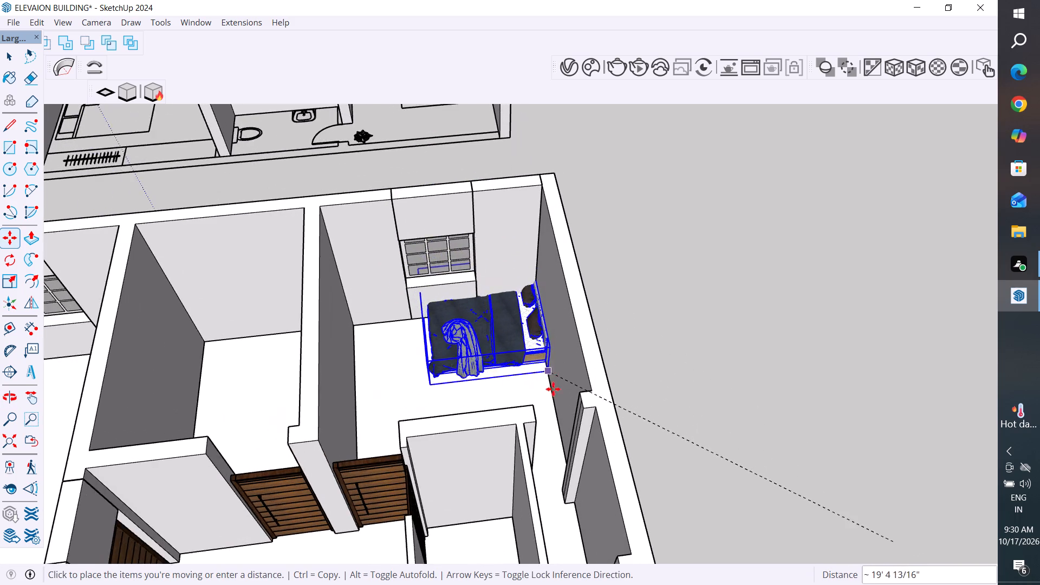
pyautogui.scroll(2, 555, 419)
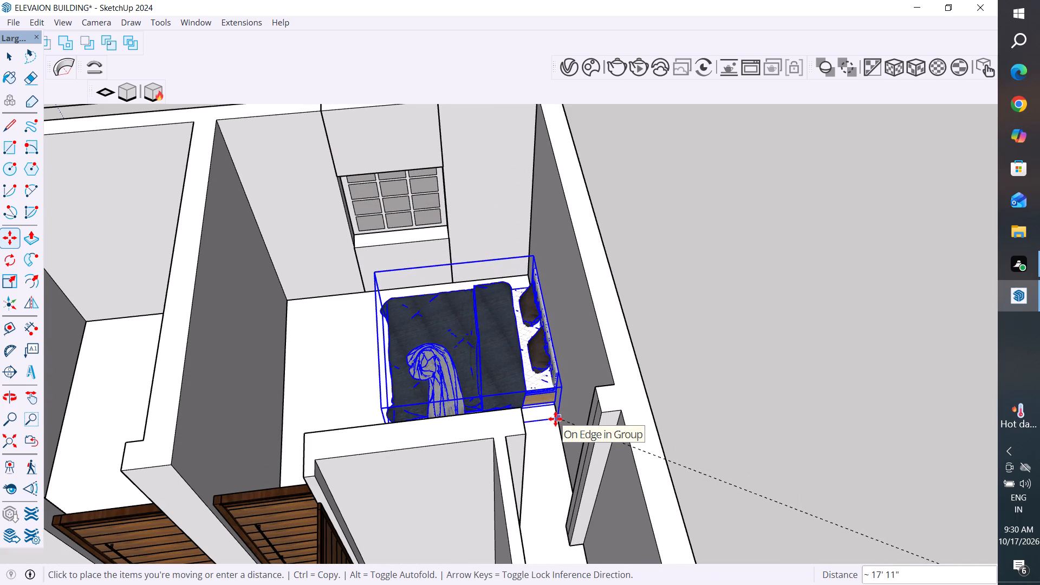
pyautogui.click(556, 420)
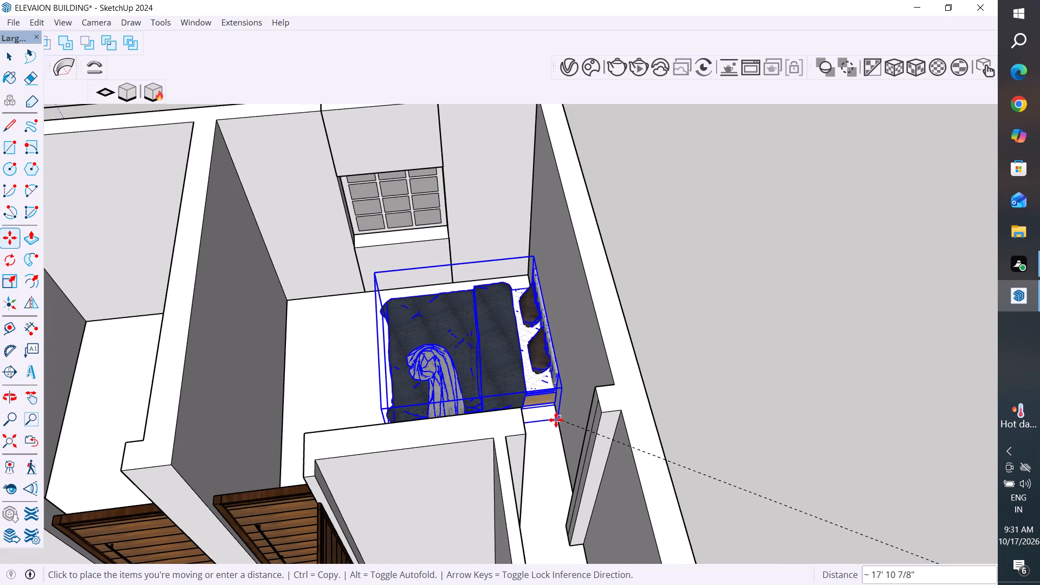
pyautogui.click(11, 62)
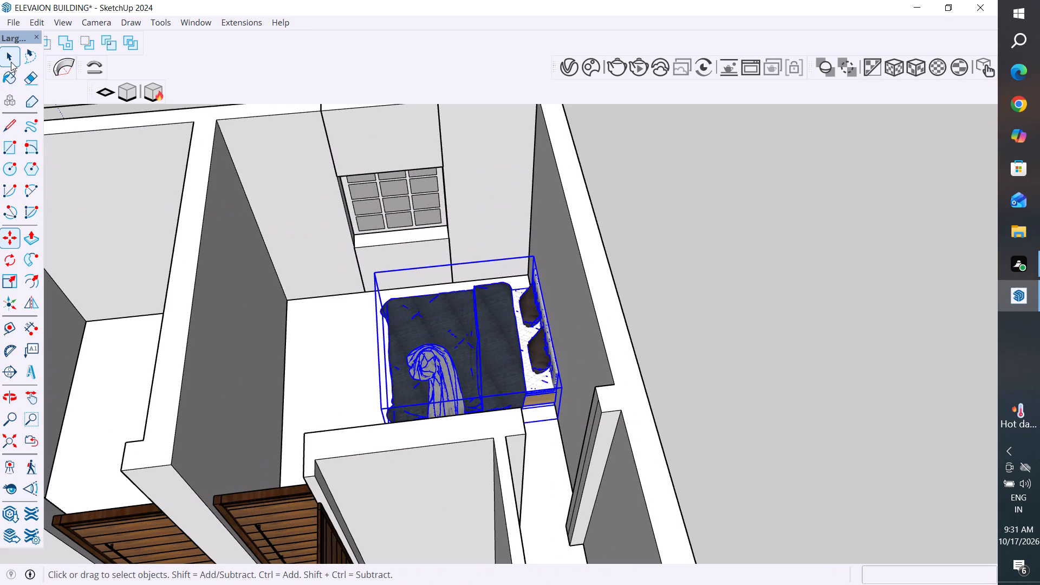
# Draw a 9" line across the top of the outer side wall at the projecting pier nearest the bed.
pyautogui.click(707, 315)
pyautogui.scroll(-5, 690, 321)
pyautogui.moveTo(701, 367); pyautogui.dragTo(590, 430, button='middle')
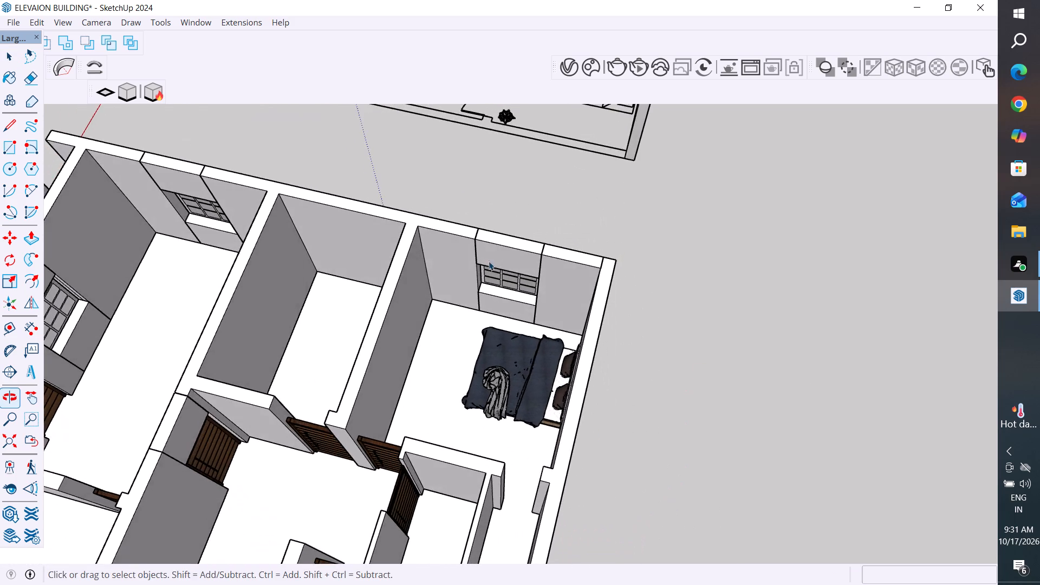
pyautogui.scroll(-5, 486, 259)
pyautogui.scroll(2, 528, 433)
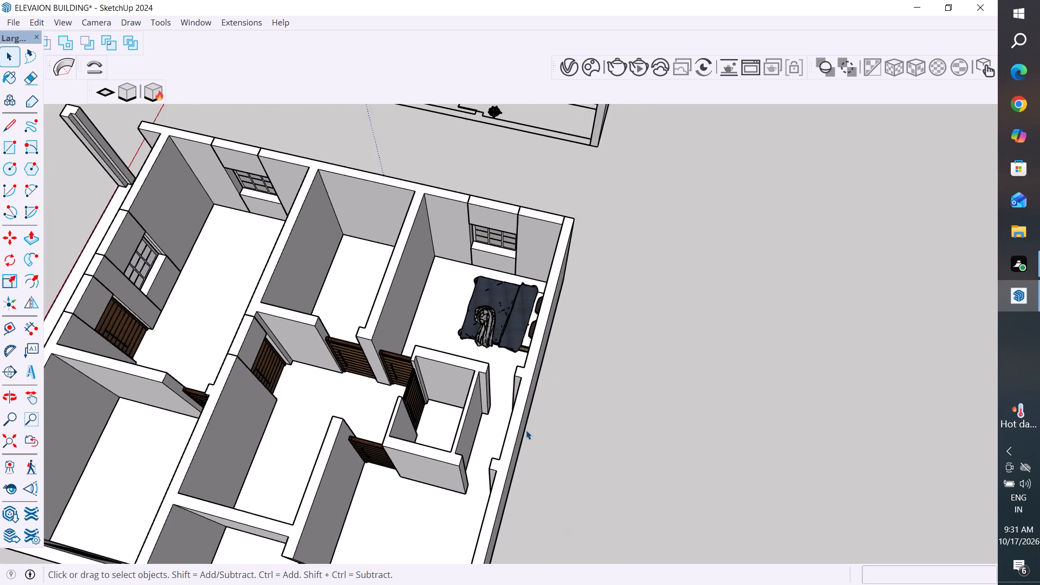
pyautogui.scroll(1, 526, 430)
pyautogui.scroll(2, 510, 389)
pyautogui.moveTo(515, 390); pyautogui.dragTo(588, 424, button='middle')
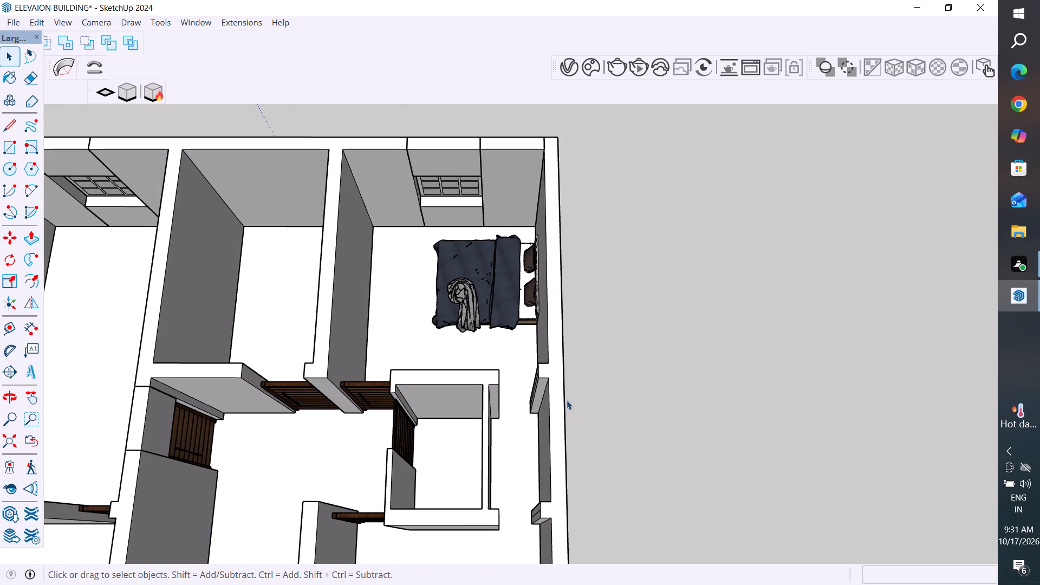
pyautogui.click(7, 125)
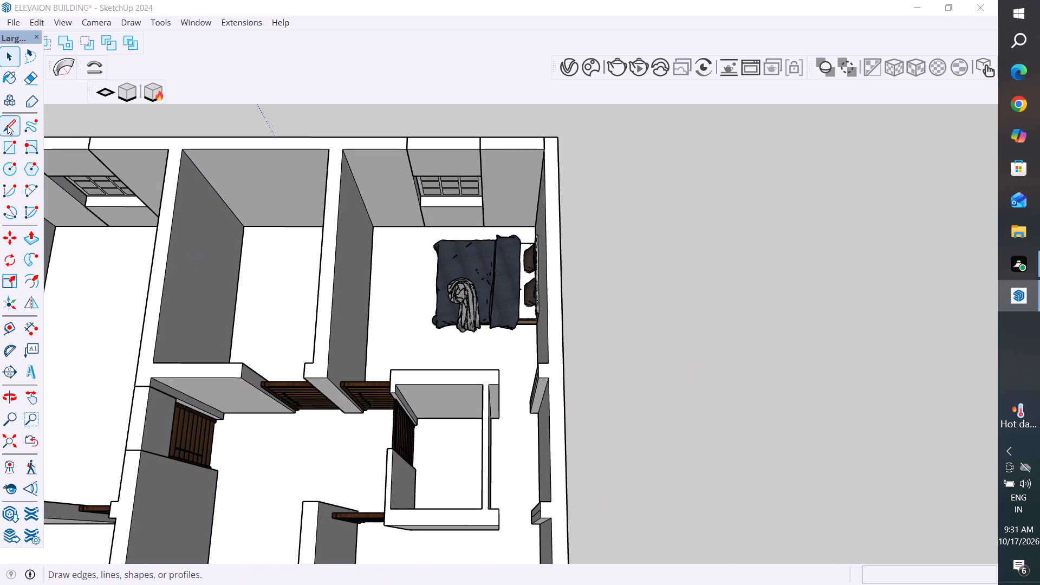
pyautogui.scroll(3, 506, 361)
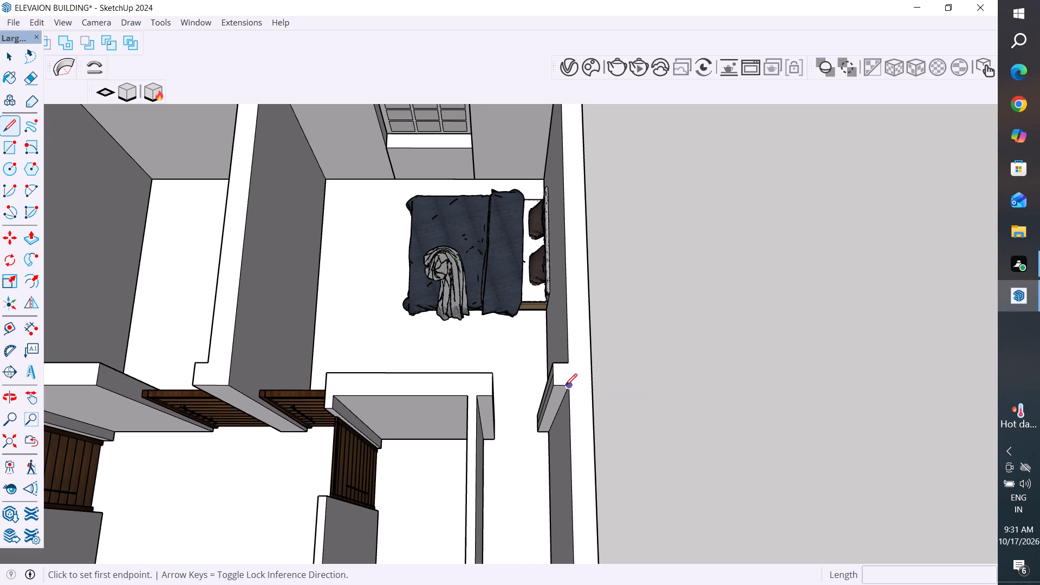
pyautogui.click(565, 386)
pyautogui.click(594, 387)
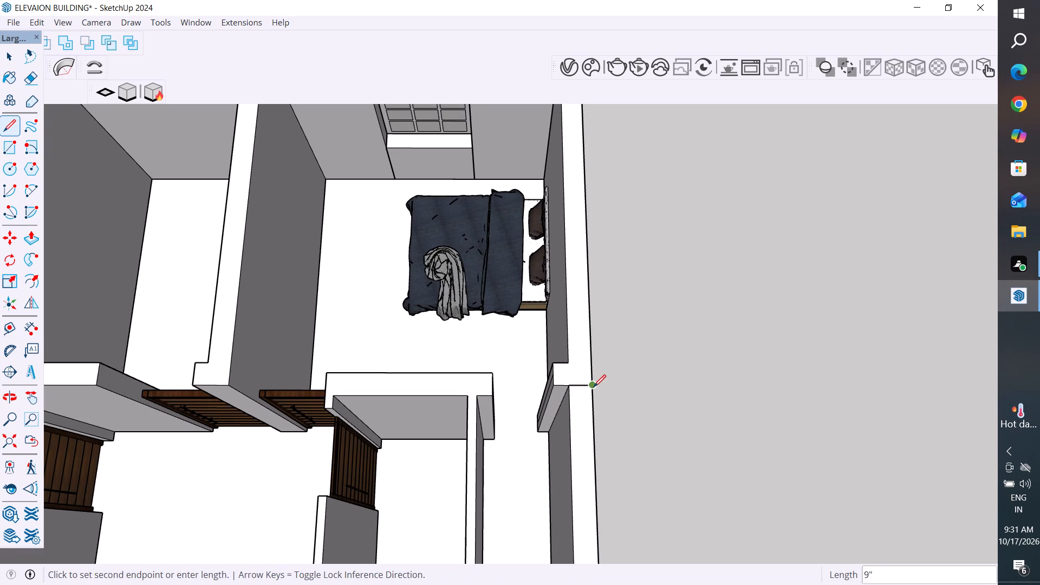
pyautogui.press('Escape')
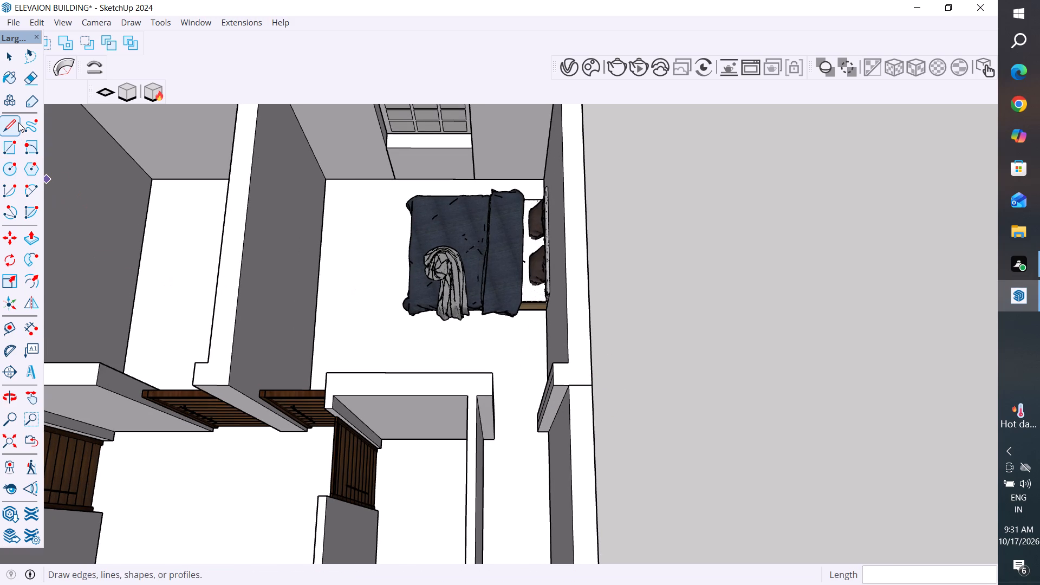
# Draw a line across the top of the same outer wall at the second projecting pier, beside the small enclosed room.
pyautogui.click(10, 122)
pyautogui.scroll(-6, 366, 210)
pyautogui.scroll(5, 538, 399)
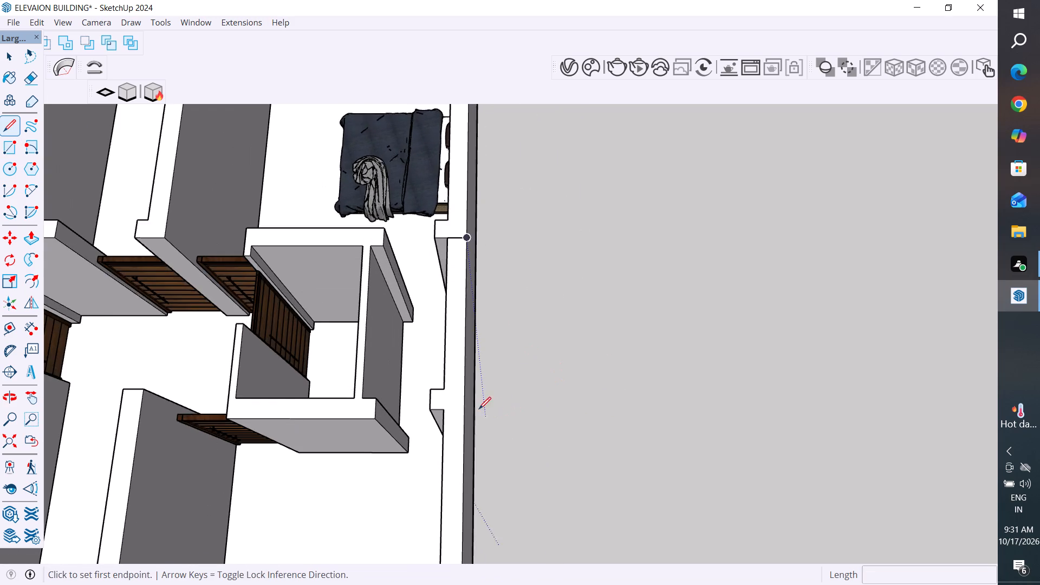
pyautogui.scroll(3, 479, 409)
pyautogui.click(417, 372)
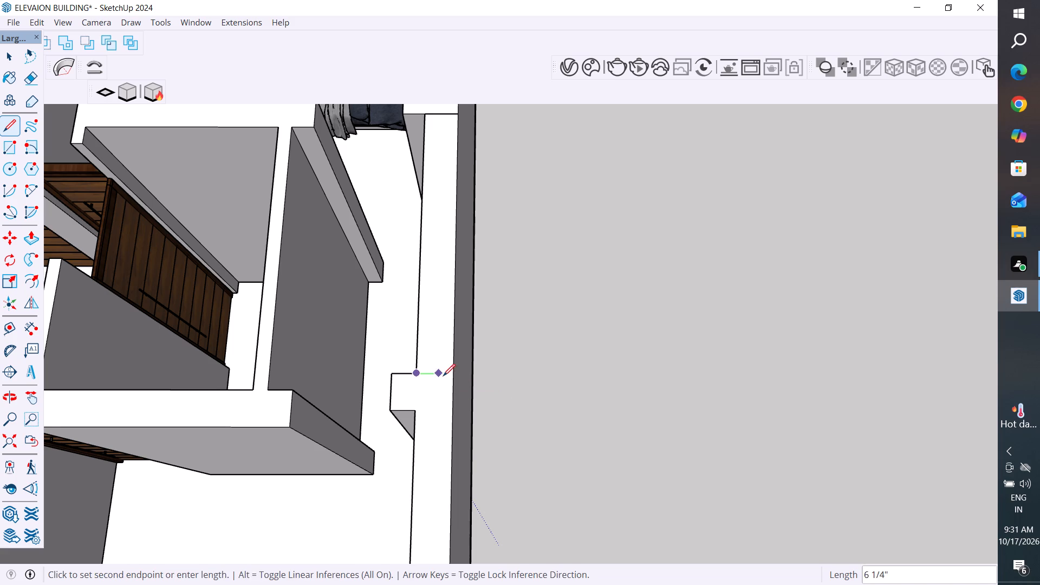
pyautogui.click(454, 376)
pyautogui.press('Escape')
# Draw two vertical lines down the wall's outer face, from the outer ends of both top lines to the base edge.
pyautogui.moveTo(580, 395); pyautogui.dragTo(402, 281, button='middle')
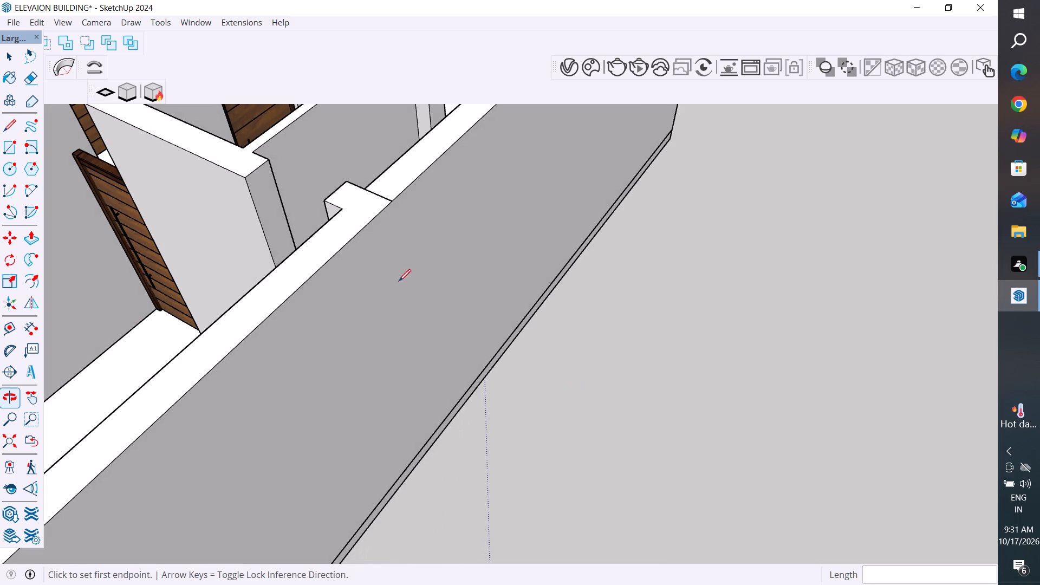
pyautogui.click(394, 205)
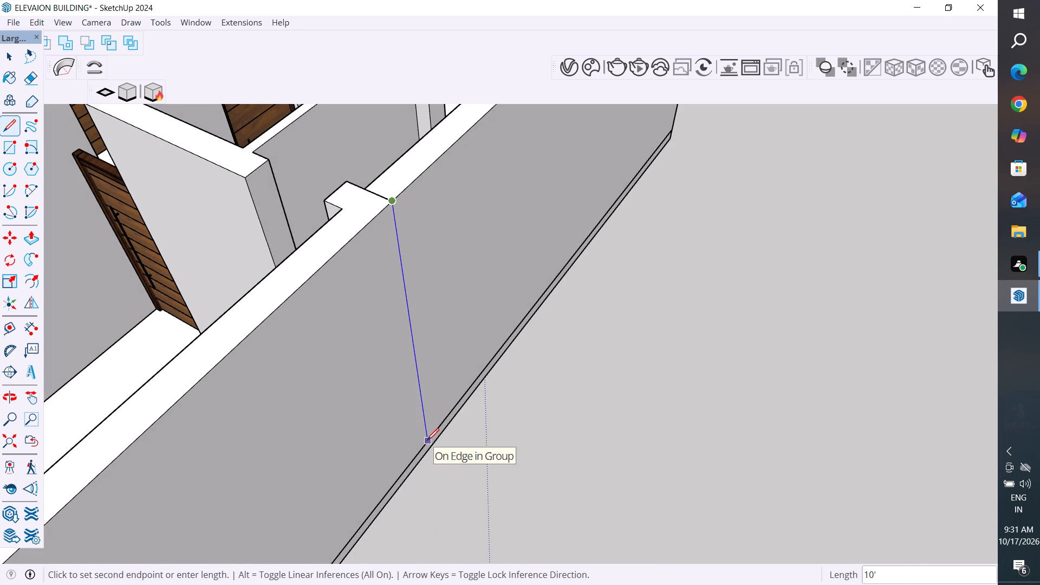
pyautogui.click(427, 440)
pyautogui.press('Escape')
pyautogui.click(13, 50)
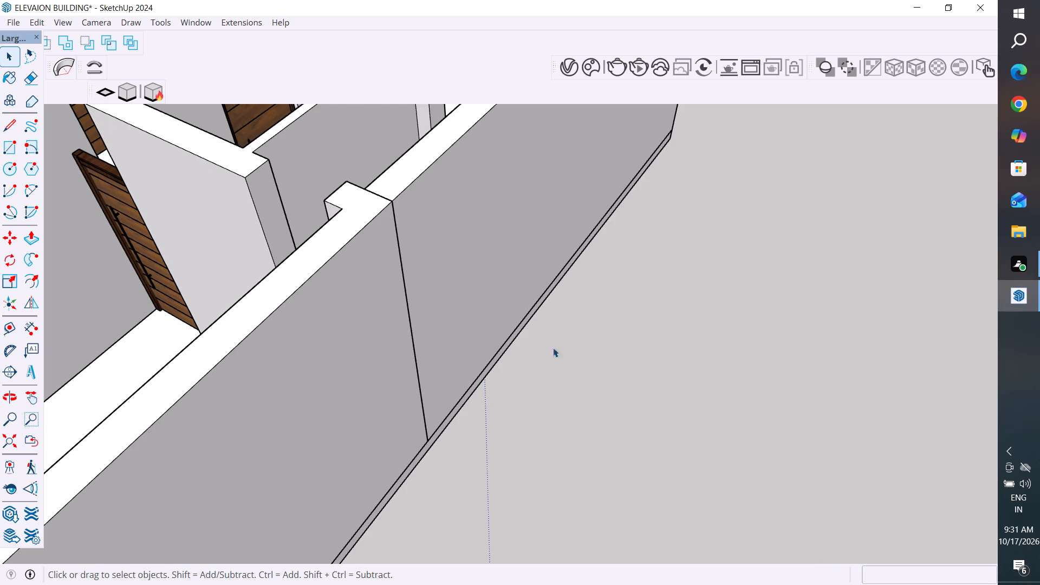
pyautogui.scroll(-5, 584, 359)
pyautogui.moveTo(690, 350); pyautogui.dragTo(564, 336, button='middle')
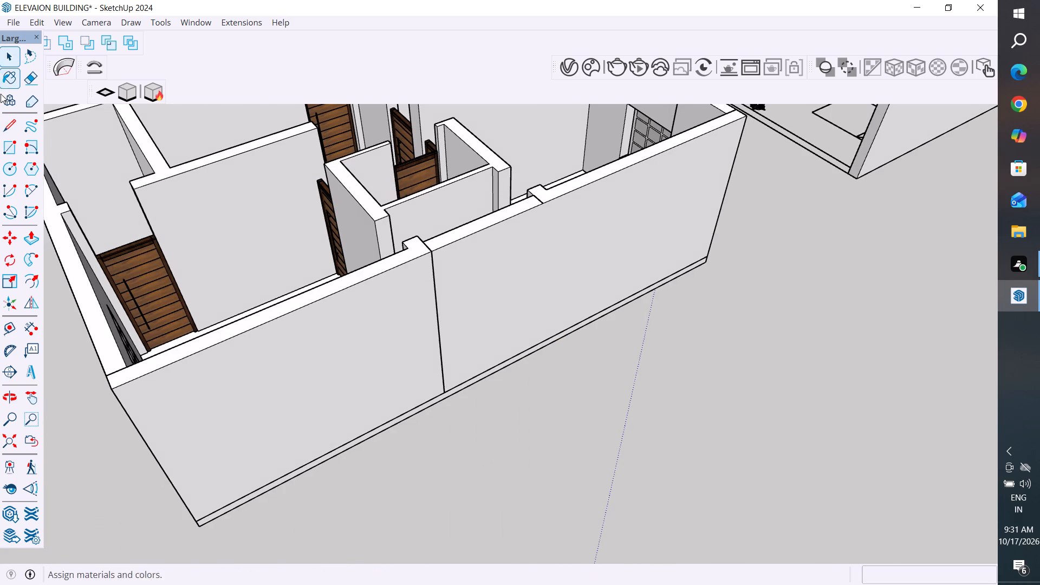
pyautogui.click(7, 127)
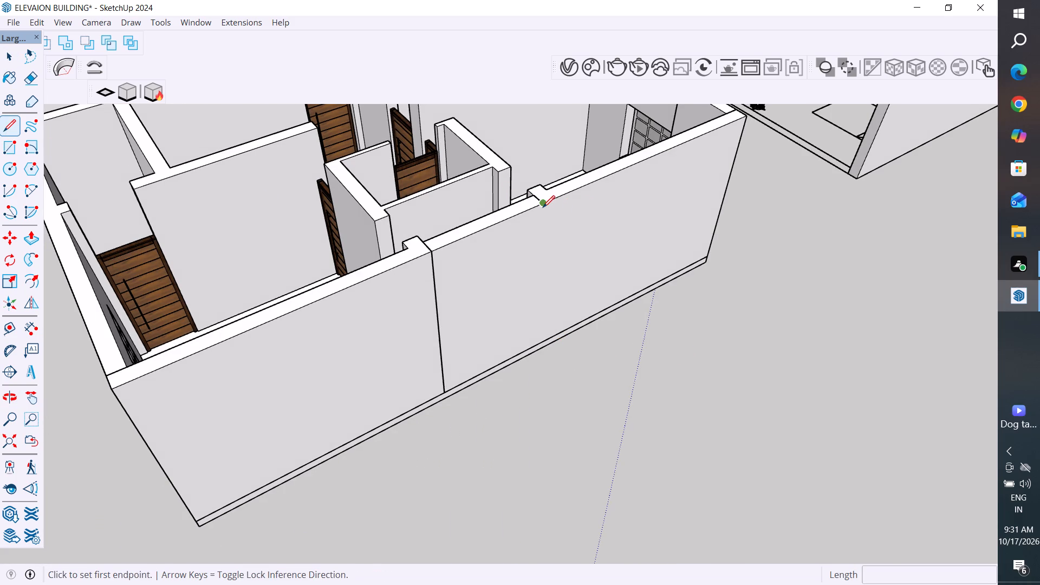
pyautogui.click(543, 207)
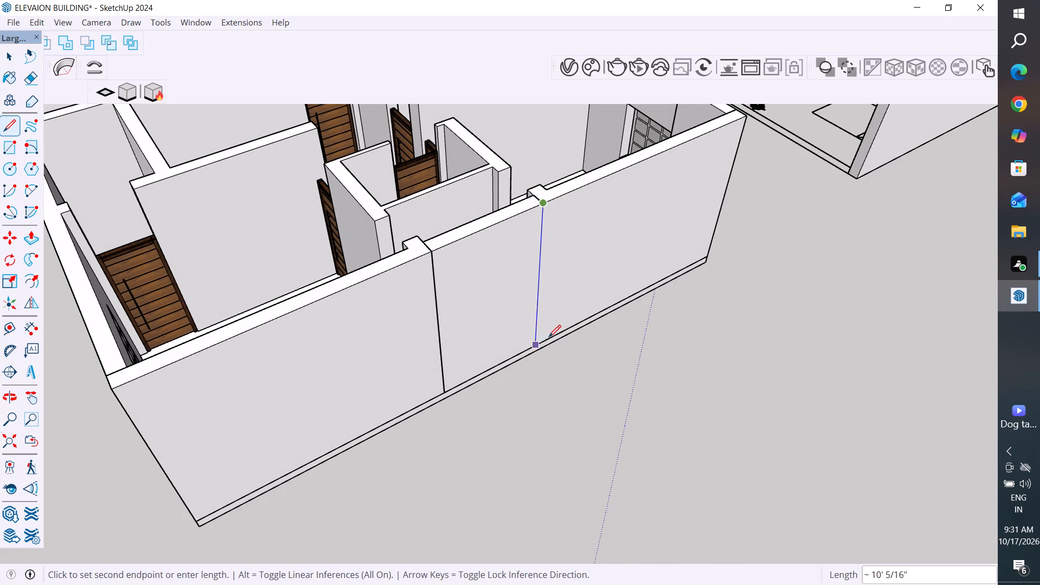
pyautogui.click(532, 346)
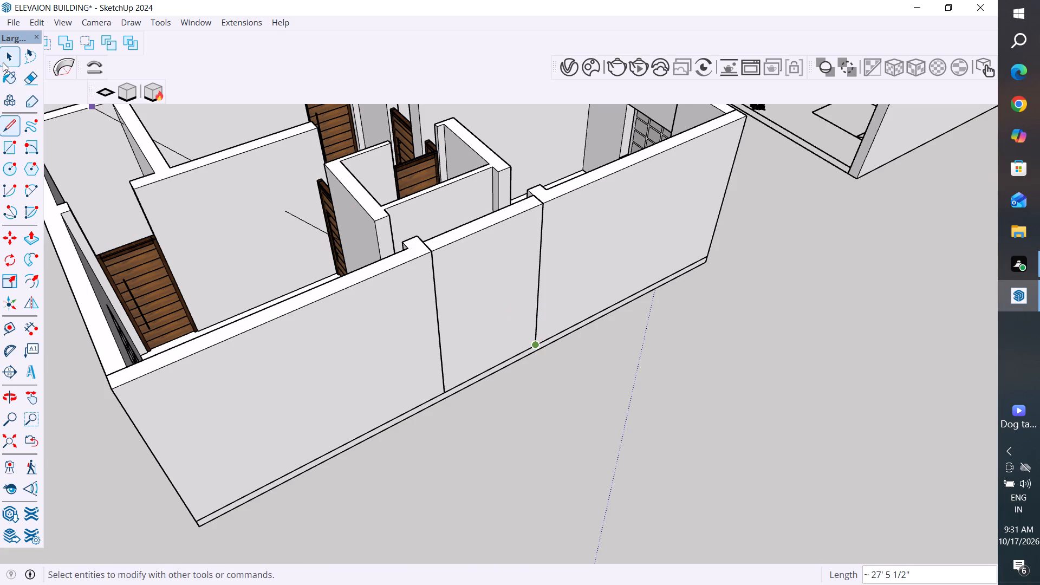
pyautogui.click(3, 62)
pyautogui.click(468, 430)
# Draw a line along the wall's inner top edge that separates the pier farther from the bed from the wall.
pyautogui.scroll(-5, 551, 445)
pyautogui.moveTo(559, 446); pyautogui.dragTo(688, 487, button='middle')
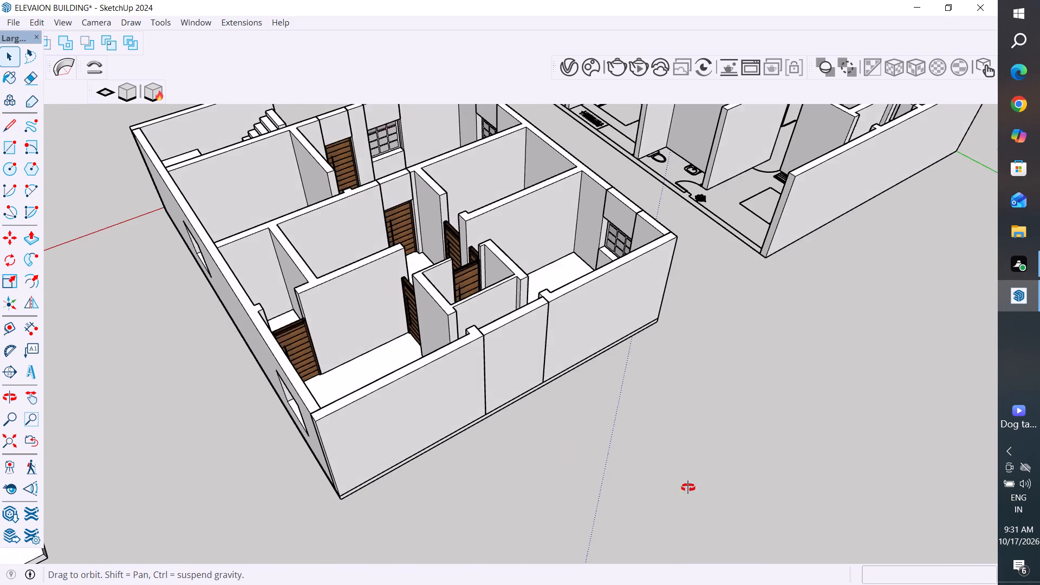
pyautogui.moveTo(688, 487); pyautogui.dragTo(784, 513, button='middle')
pyautogui.scroll(-3, 646, 393)
pyautogui.moveTo(658, 398); pyautogui.dragTo(744, 420, button='middle')
pyautogui.scroll(5, 704, 362)
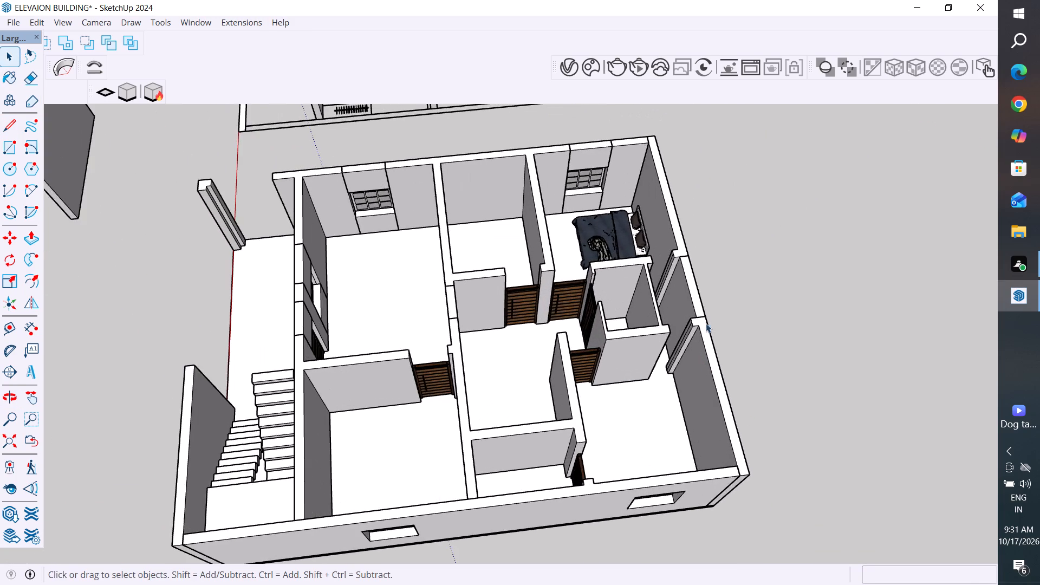
pyautogui.scroll(5, 706, 323)
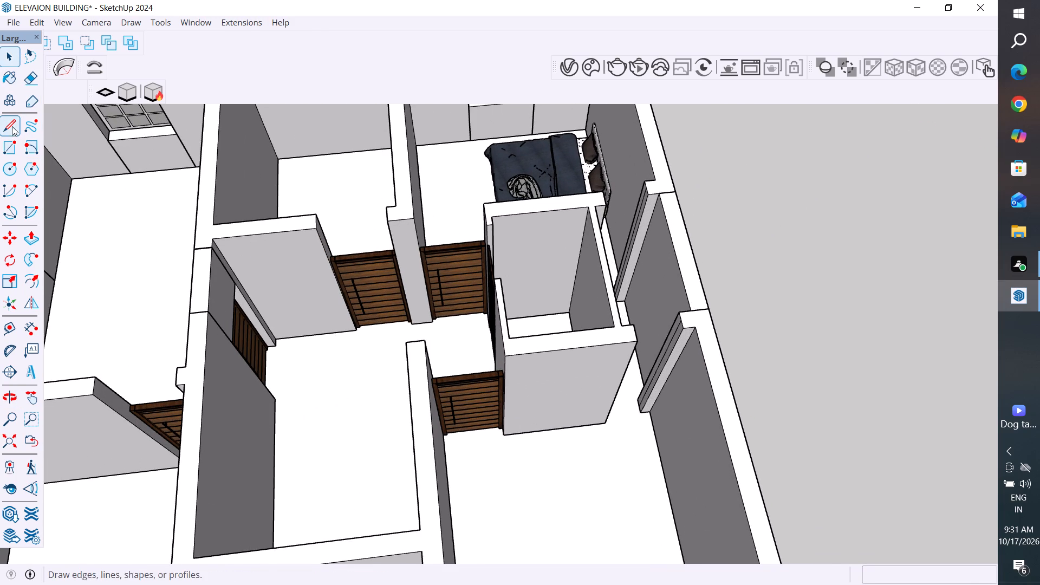
pyautogui.click(12, 126)
pyautogui.scroll(3, 675, 287)
pyautogui.scroll(3, 710, 339)
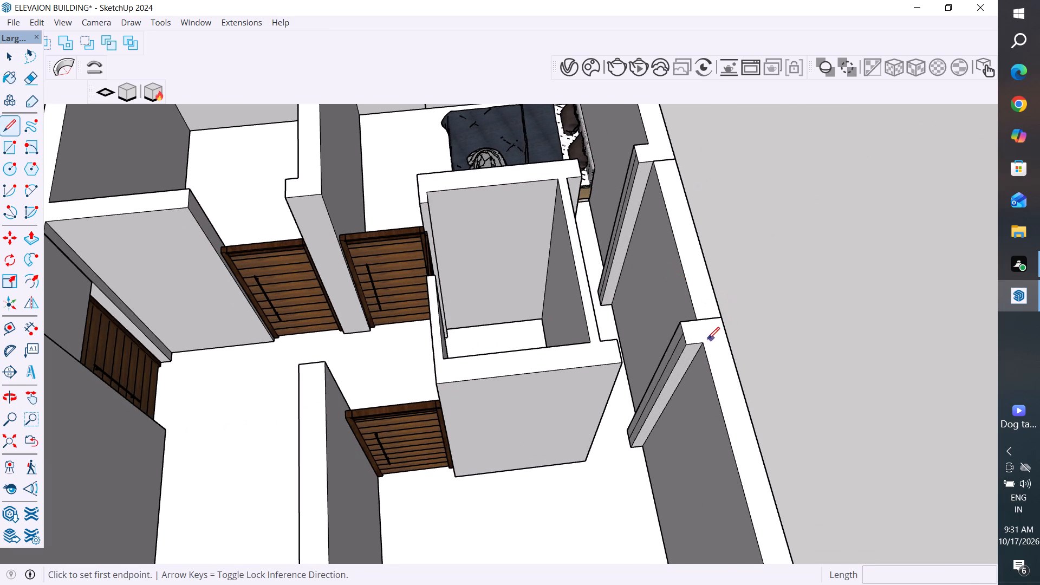
pyautogui.scroll(6, 707, 339)
pyautogui.click(698, 348)
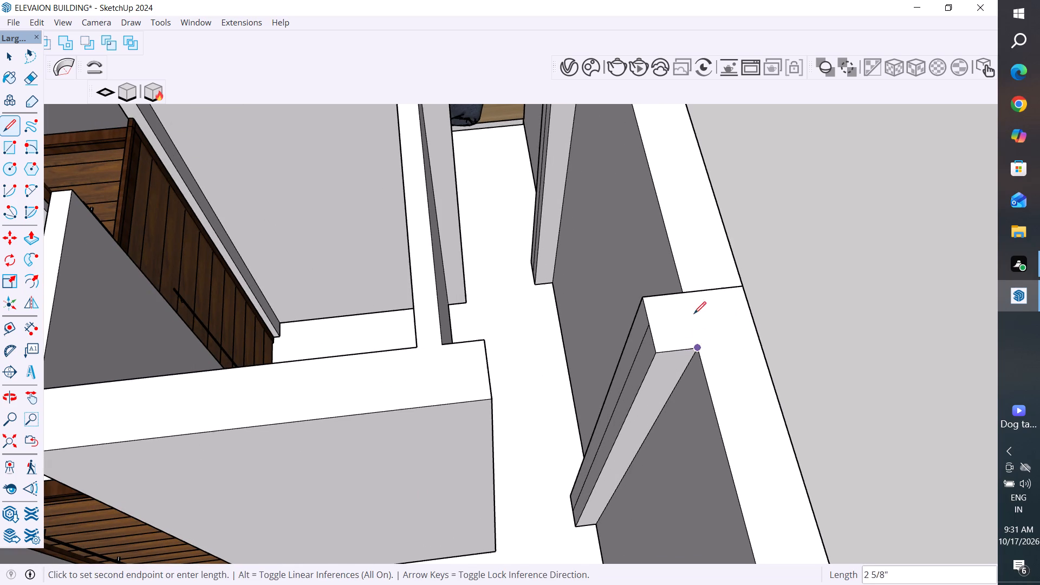
pyautogui.click(686, 293)
pyautogui.press('Escape')
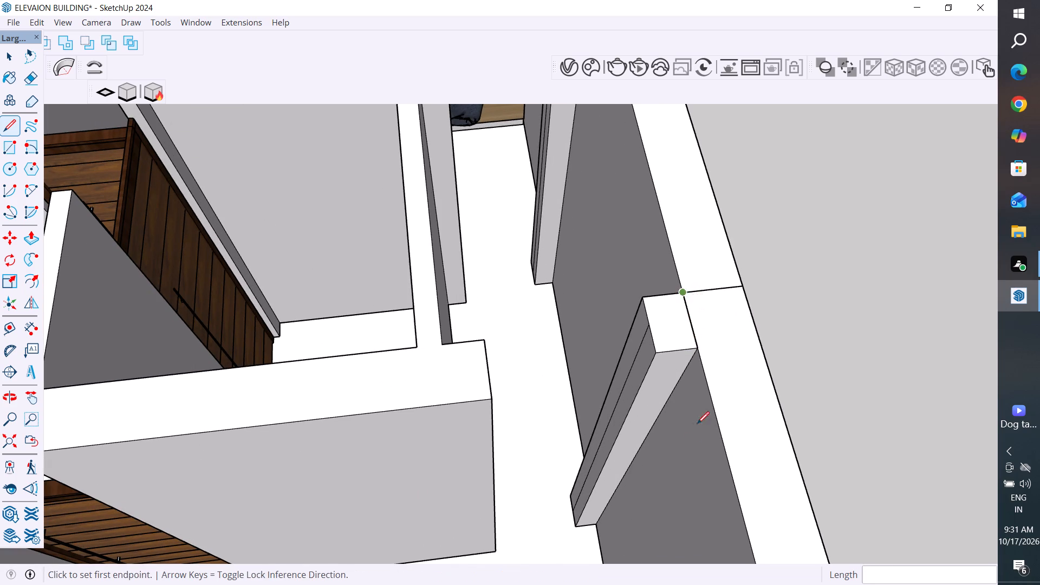
# Draw a matching line along the inner top edge that separates the pier nearest the bed from the wall.
pyautogui.scroll(-5, 675, 463)
pyautogui.scroll(-4, 668, 259)
pyautogui.scroll(1, 615, 111)
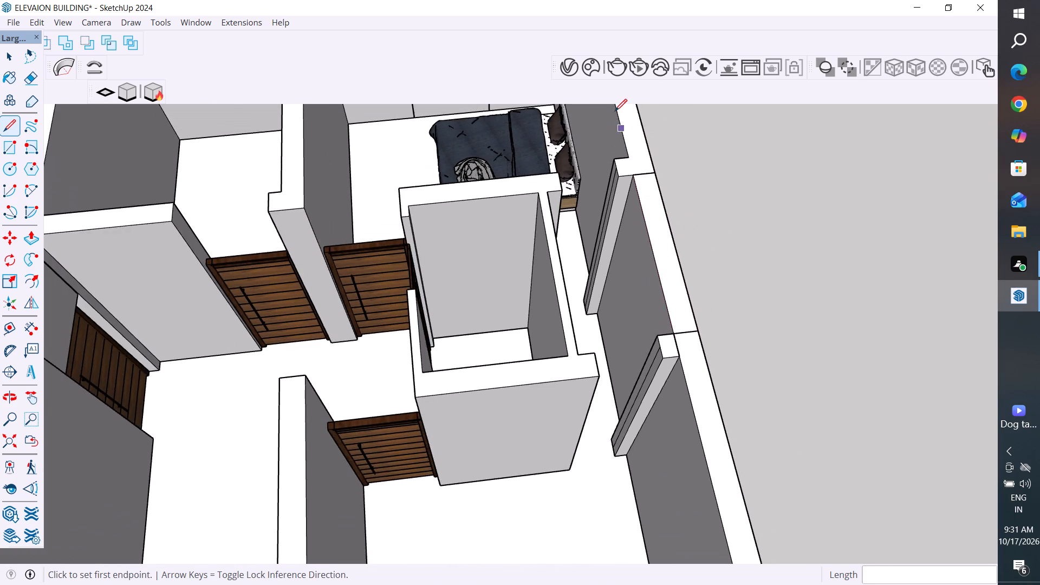
pyautogui.scroll(6, 615, 111)
pyautogui.click(638, 200)
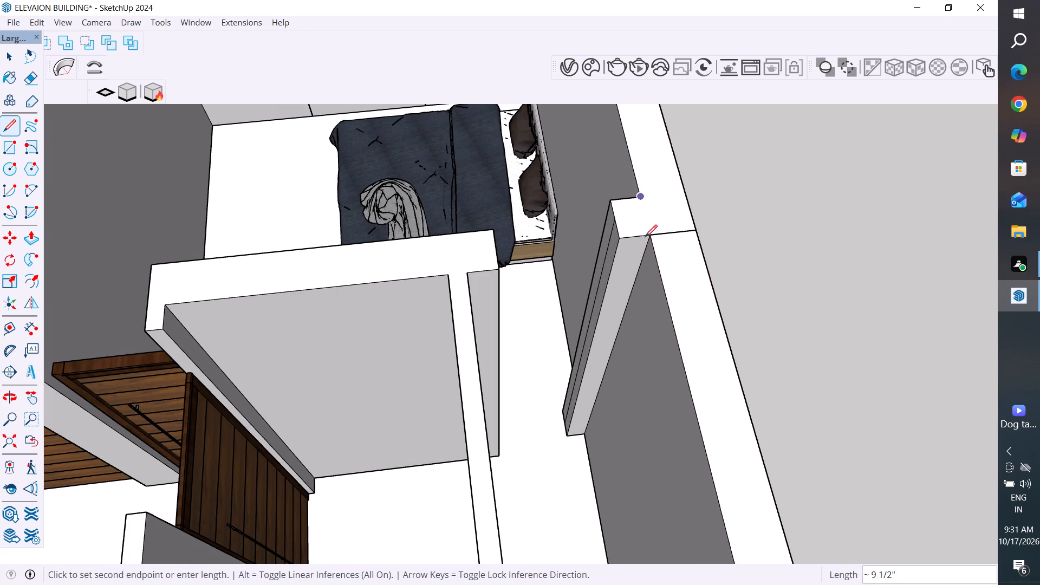
pyautogui.press('Escape')
pyautogui.scroll(2, 661, 185)
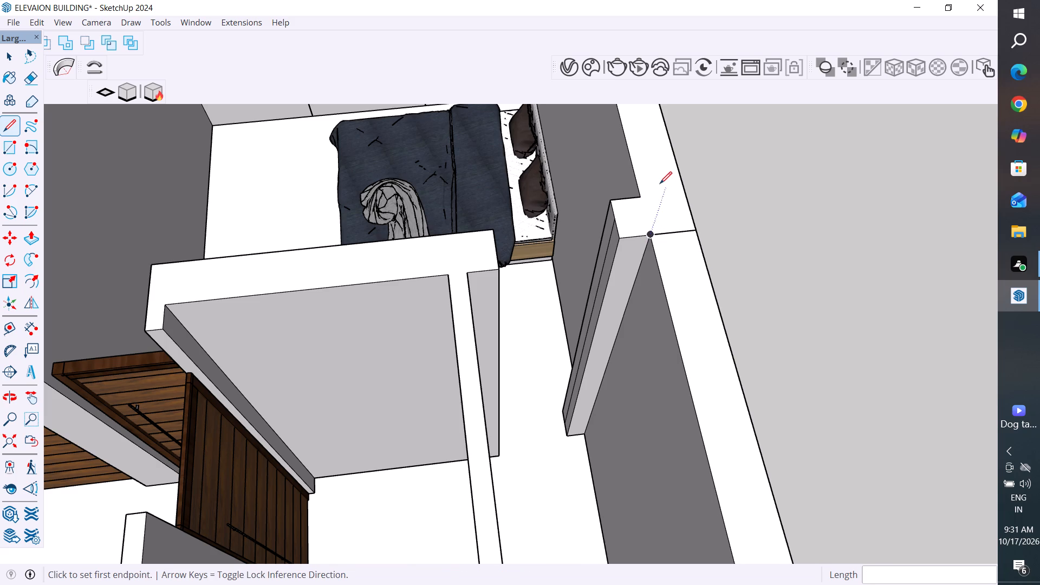
pyautogui.scroll(10, 660, 184)
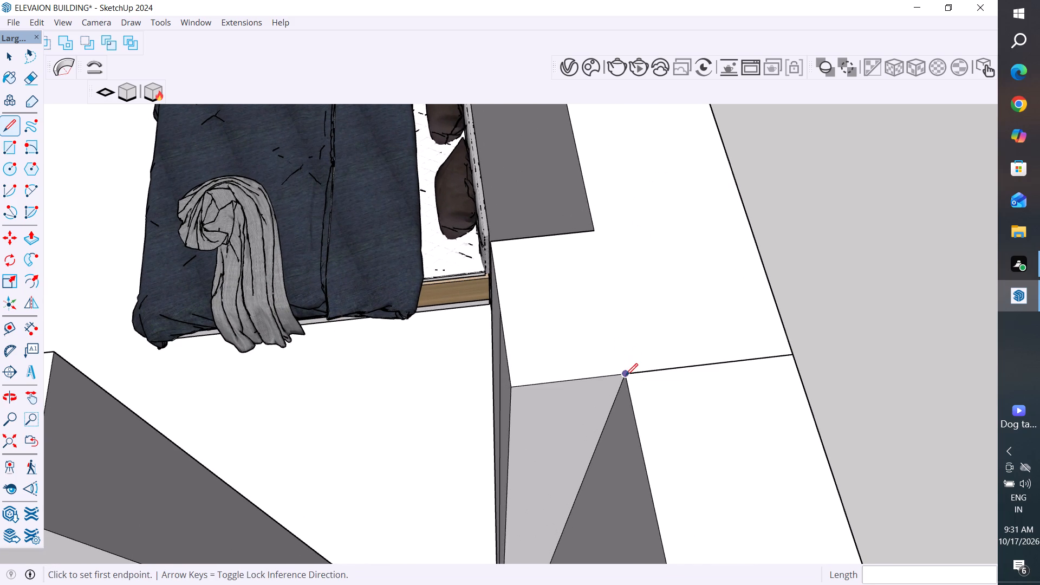
pyautogui.click(626, 375)
pyautogui.click(589, 225)
pyautogui.press('Escape')
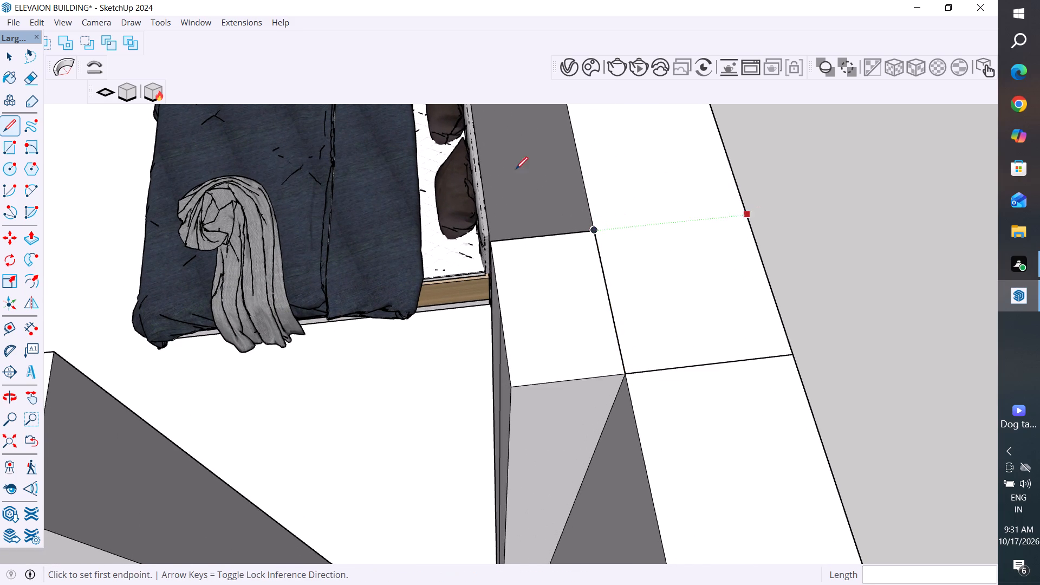
pyautogui.click(11, 55)
pyautogui.click(915, 234)
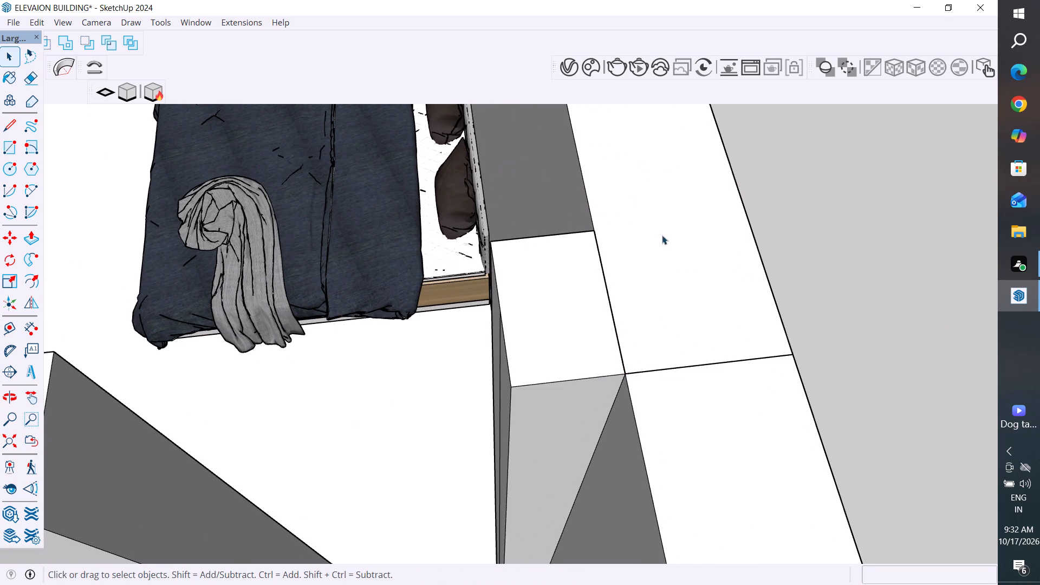
# Move the whole outer side wall with its piers about 14' 6 3/4" straight out from the house.
pyautogui.scroll(-8, 581, 248)
pyautogui.moveTo(579, 362); pyautogui.dragTo(604, 300, button='middle')
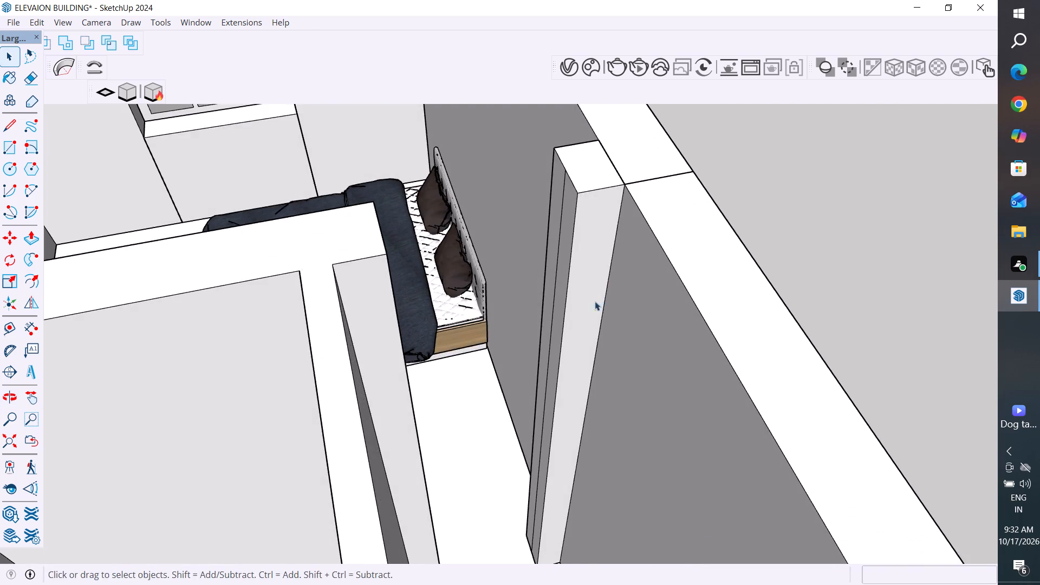
pyautogui.moveTo(609, 320); pyautogui.dragTo(668, 354, button='middle')
pyautogui.click(577, 241)
pyautogui.scroll(-4, 560, 283)
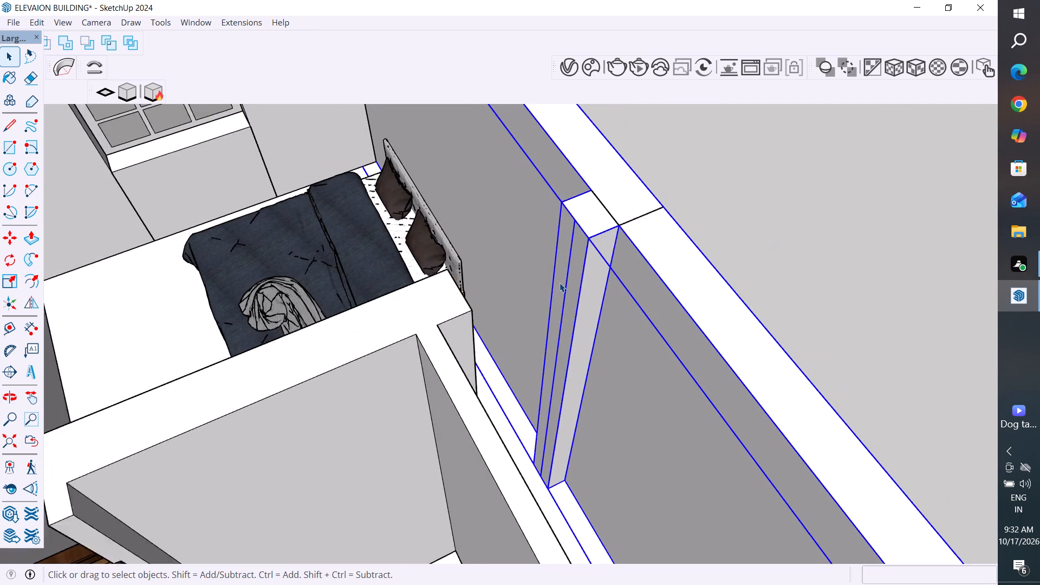
pyautogui.scroll(-9, 560, 283)
pyautogui.scroll(-10, 688, 231)
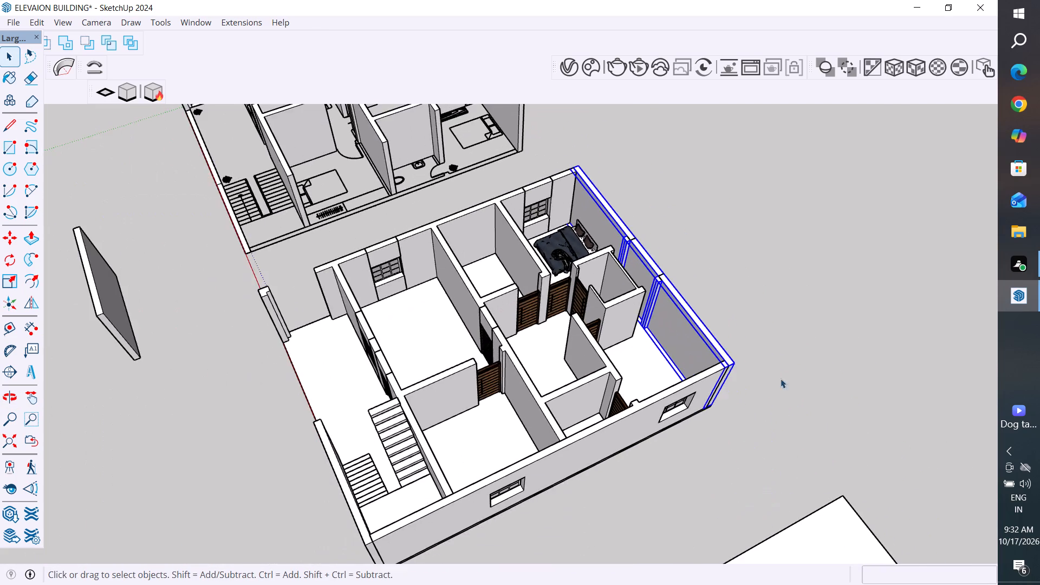
pyautogui.moveTo(802, 401); pyautogui.dragTo(616, 263, button='middle')
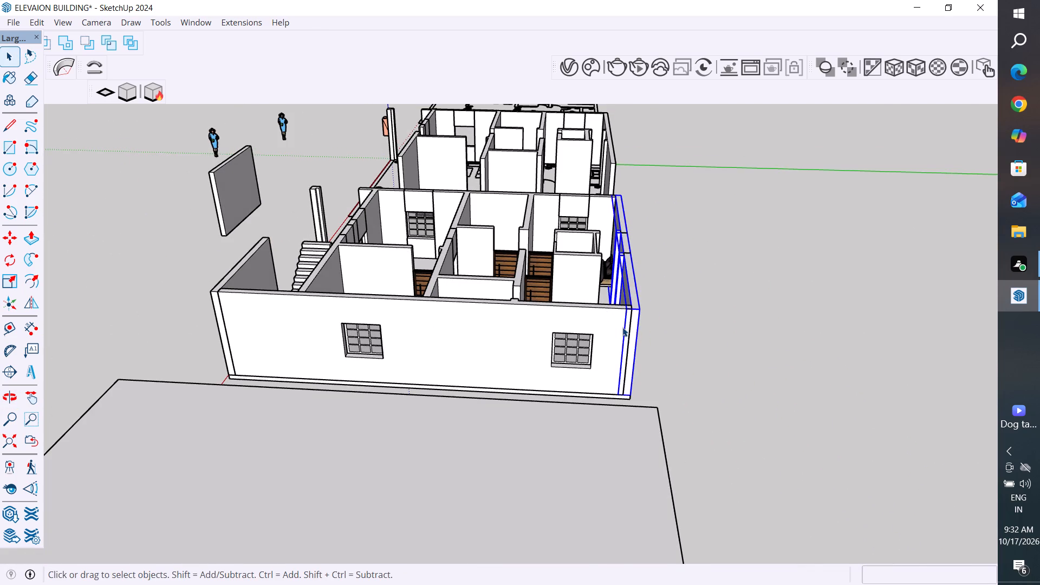
pyautogui.press('m')
pyautogui.click(632, 396)
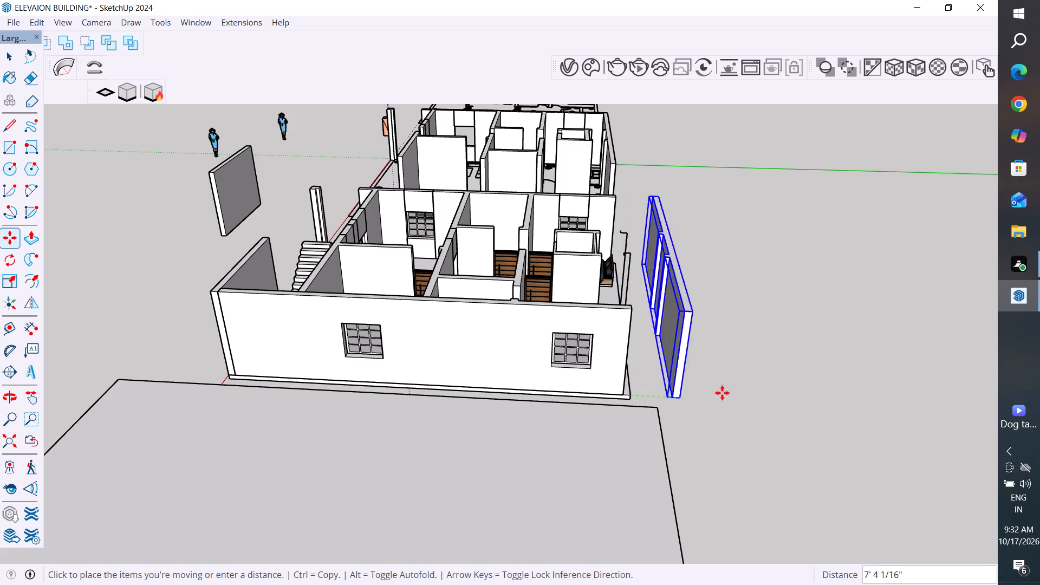
pyautogui.click(776, 395)
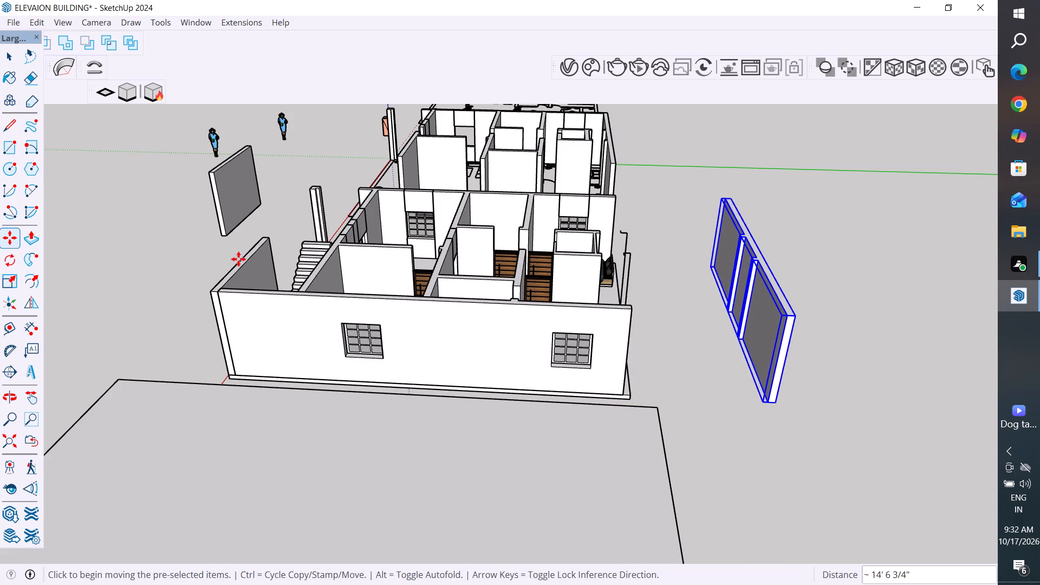
pyautogui.click(14, 59)
pyautogui.click(83, 216)
pyautogui.scroll(-4, 157, 384)
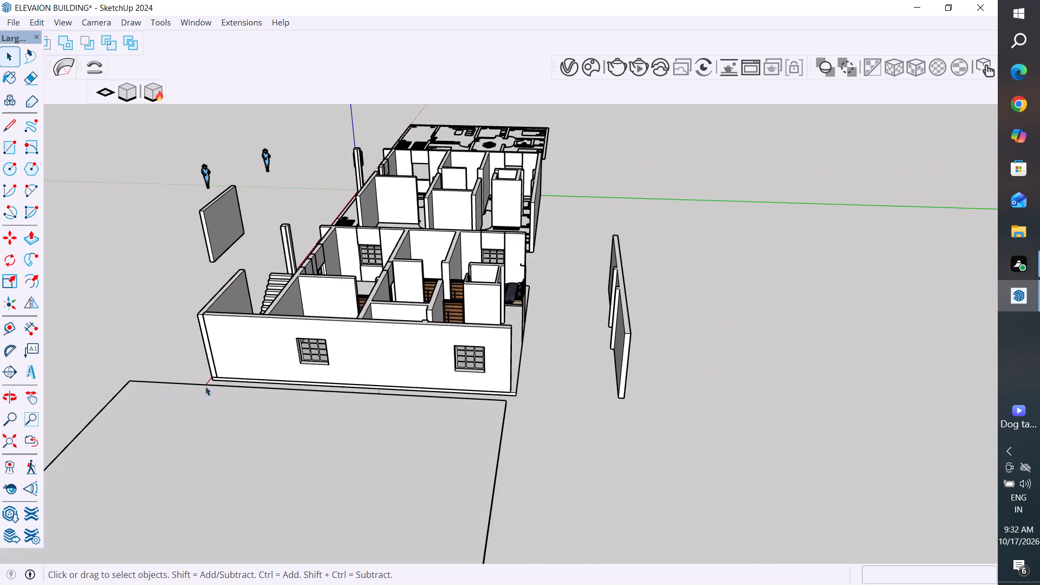
# Draw a 9" line along the wall's inner top edge across each of the two piers, separating their tops from the wall.
pyautogui.moveTo(607, 294); pyautogui.dragTo(614, 418, button='middle')
pyautogui.scroll(-4, 628, 215)
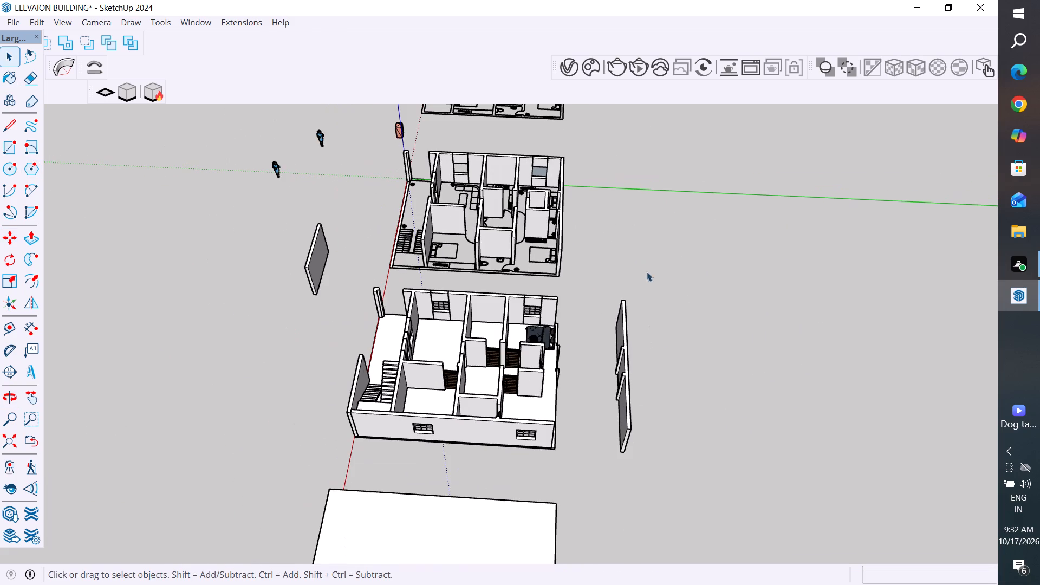
pyautogui.moveTo(613, 279); pyautogui.dragTo(611, 360, button='middle')
pyautogui.scroll(6, 623, 407)
pyautogui.scroll(-5, 560, 266)
pyautogui.moveTo(614, 310); pyautogui.dragTo(605, 361, button='middle')
pyautogui.scroll(4, 604, 415)
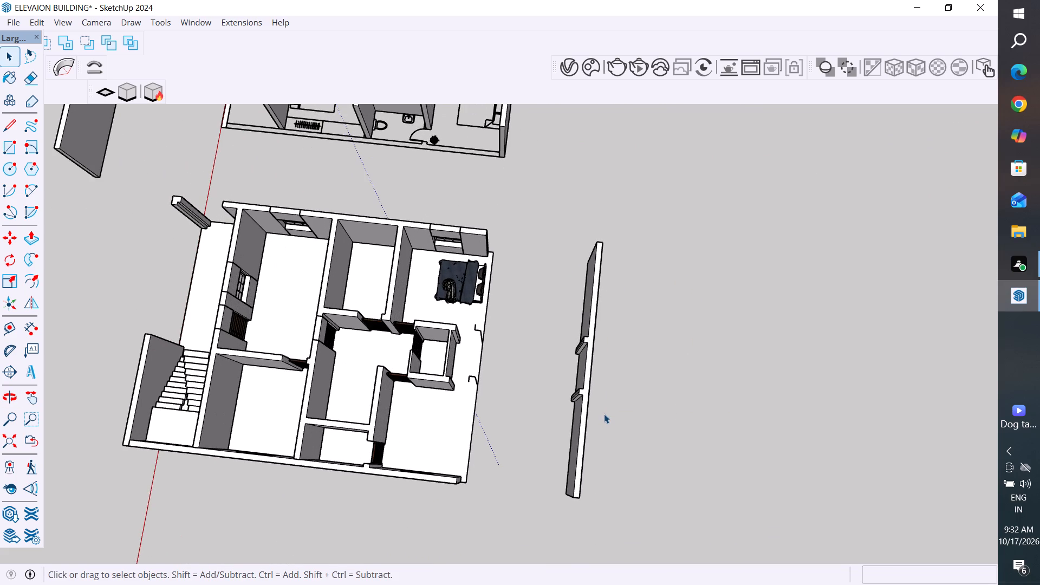
pyautogui.scroll(6, 583, 404)
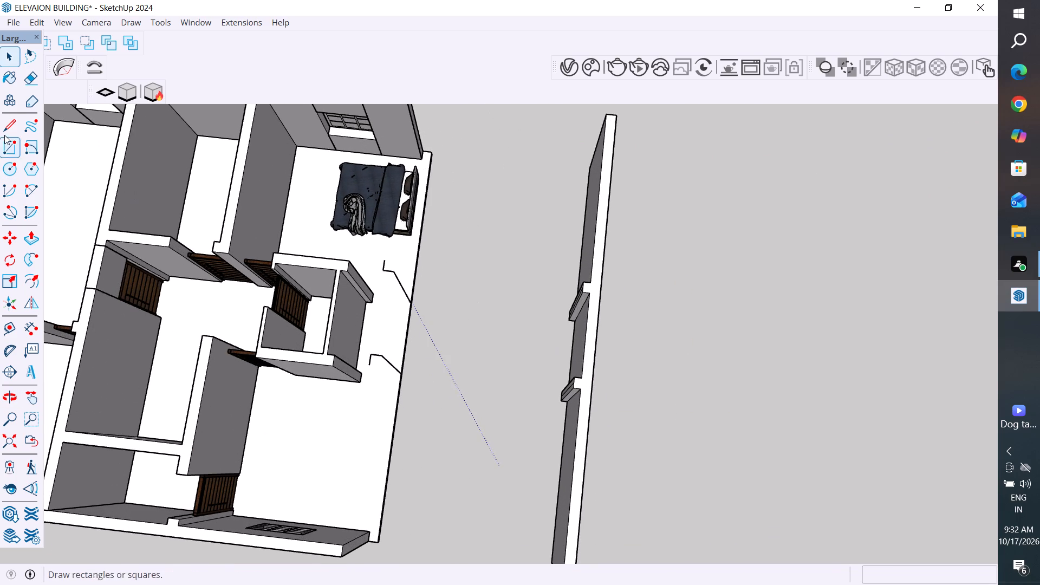
pyautogui.click(4, 131)
pyautogui.scroll(2, 574, 334)
pyautogui.scroll(4, 586, 407)
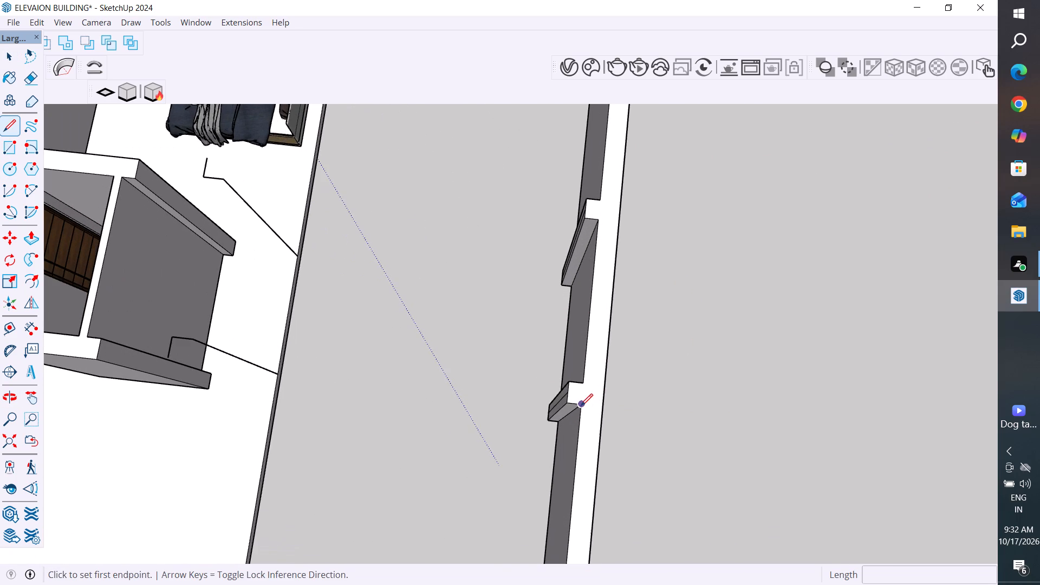
pyautogui.click(581, 406)
pyautogui.click(583, 380)
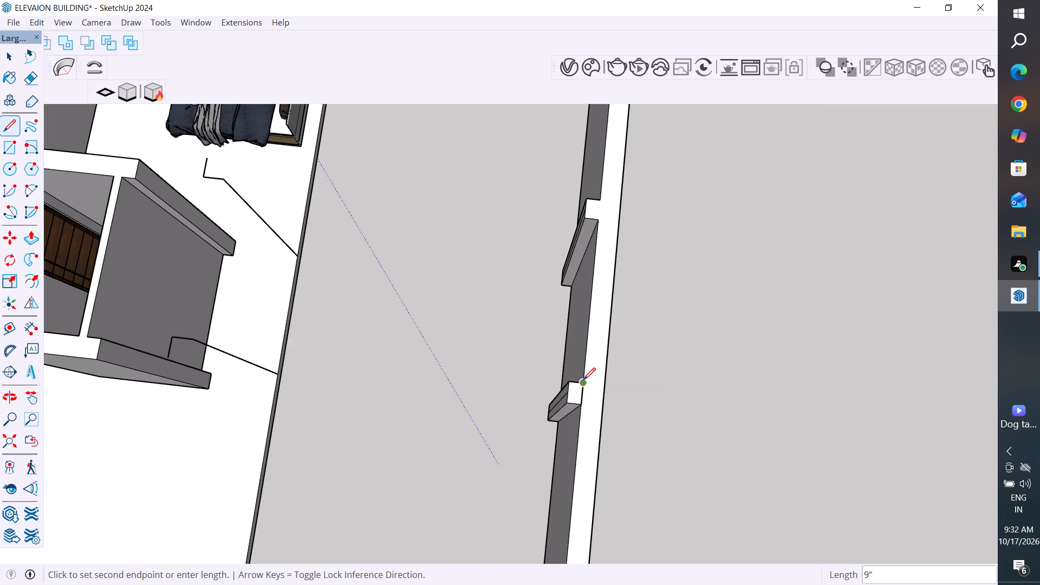
pyautogui.press('Escape')
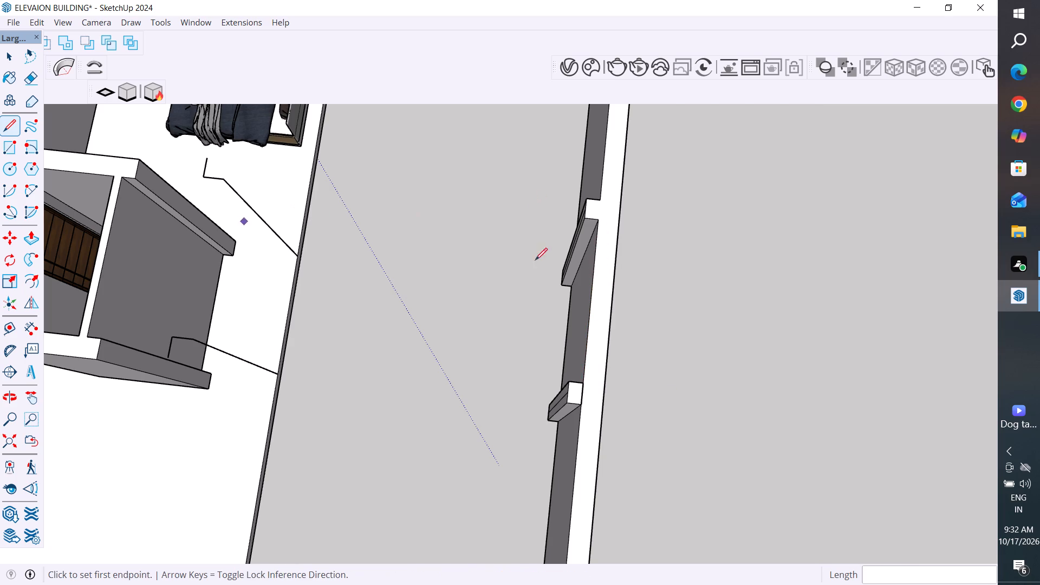
pyautogui.click(597, 222)
pyautogui.click(602, 198)
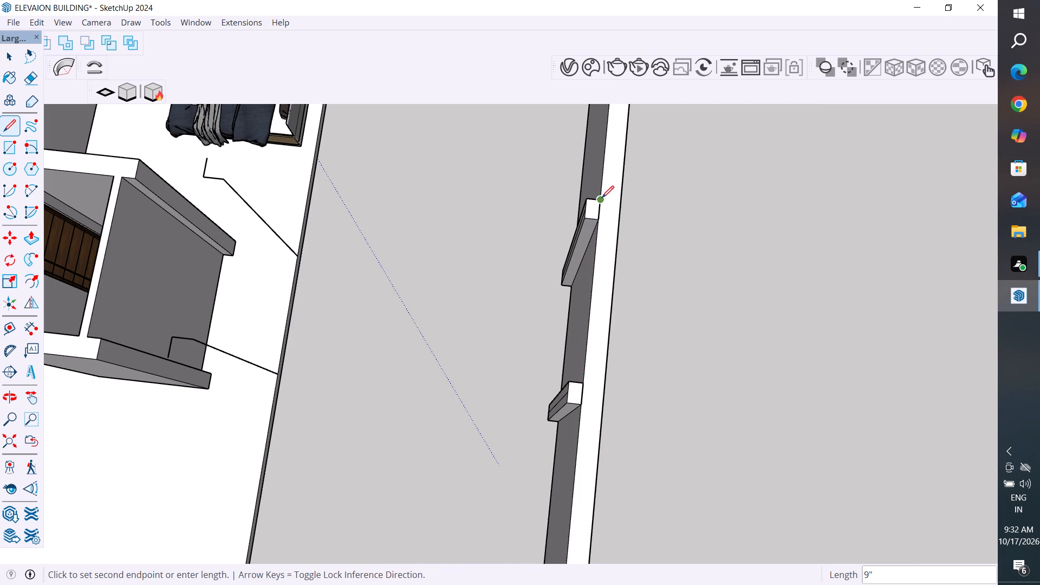
pyautogui.click(16, 53)
# Draw a 9" line along the inner edge of the wall's underside, separating the base of the pier nearest the bed.
pyautogui.scroll(-4, 510, 277)
pyautogui.moveTo(522, 307); pyautogui.dragTo(716, 299, button='middle')
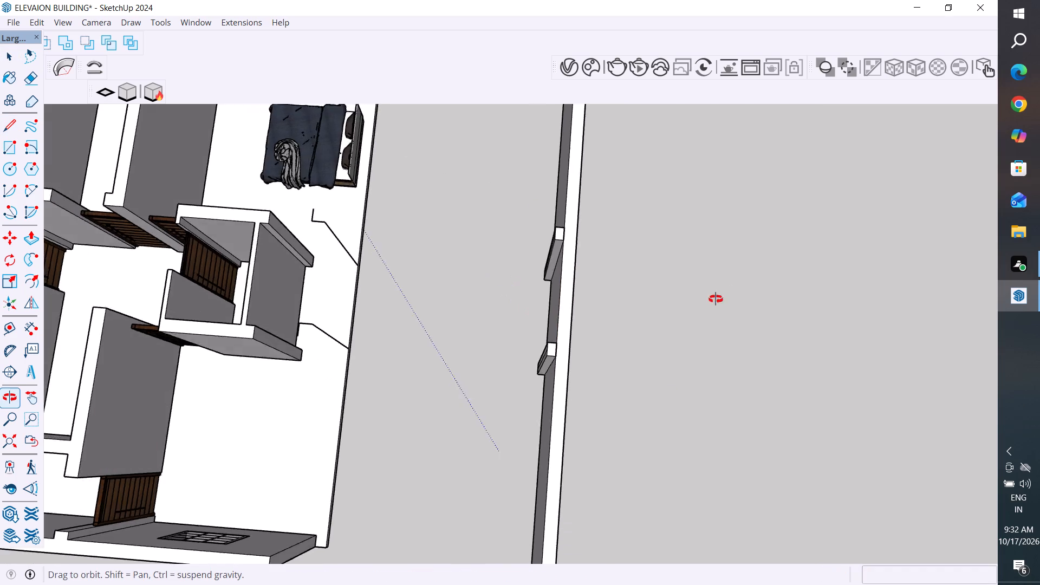
pyautogui.moveTo(716, 299); pyautogui.dragTo(732, 292, button='middle')
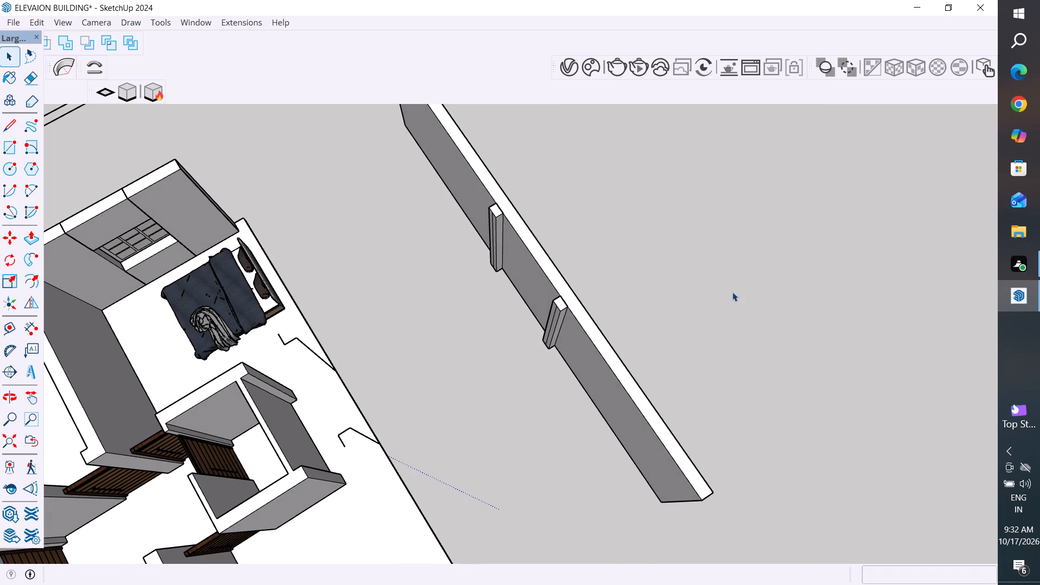
pyautogui.moveTo(619, 389); pyautogui.dragTo(522, 108, button='middle')
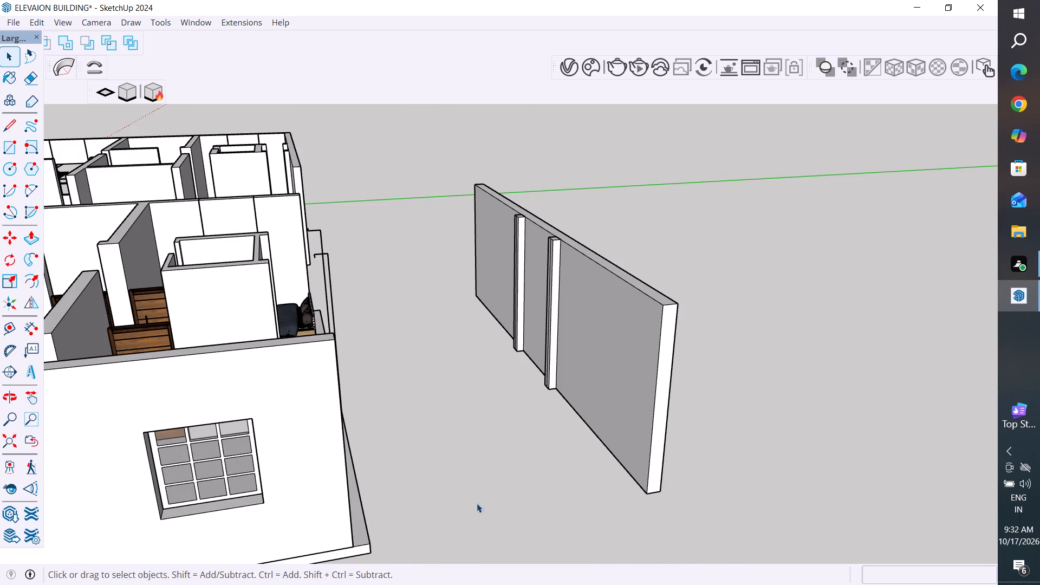
pyautogui.moveTo(490, 453); pyautogui.dragTo(495, 249, button='middle')
pyautogui.scroll(-5, 484, 404)
pyautogui.scroll(-4, 531, 313)
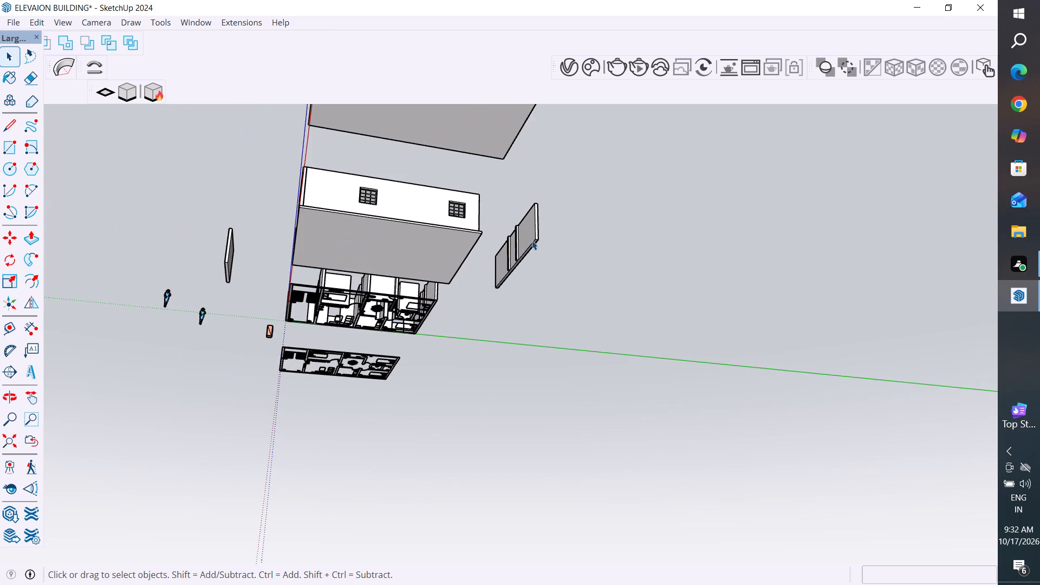
pyautogui.moveTo(527, 225); pyautogui.dragTo(523, 214, button='middle')
pyautogui.moveTo(523, 298); pyautogui.dragTo(527, 210, button='middle')
pyautogui.scroll(2, 525, 203)
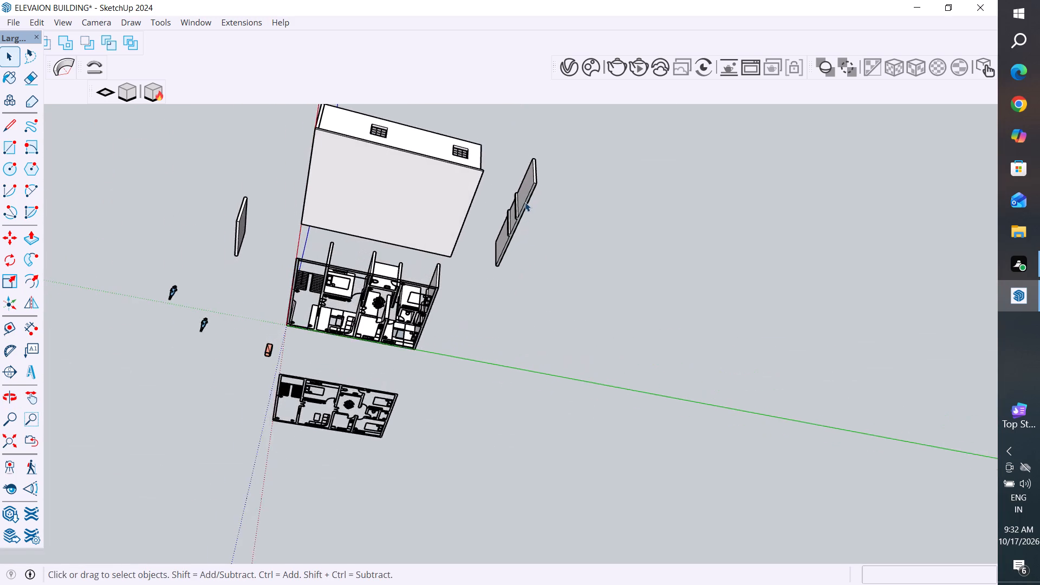
pyautogui.scroll(20, 525, 202)
pyautogui.moveTo(514, 240); pyautogui.dragTo(498, 185, button='middle')
pyautogui.click(12, 128)
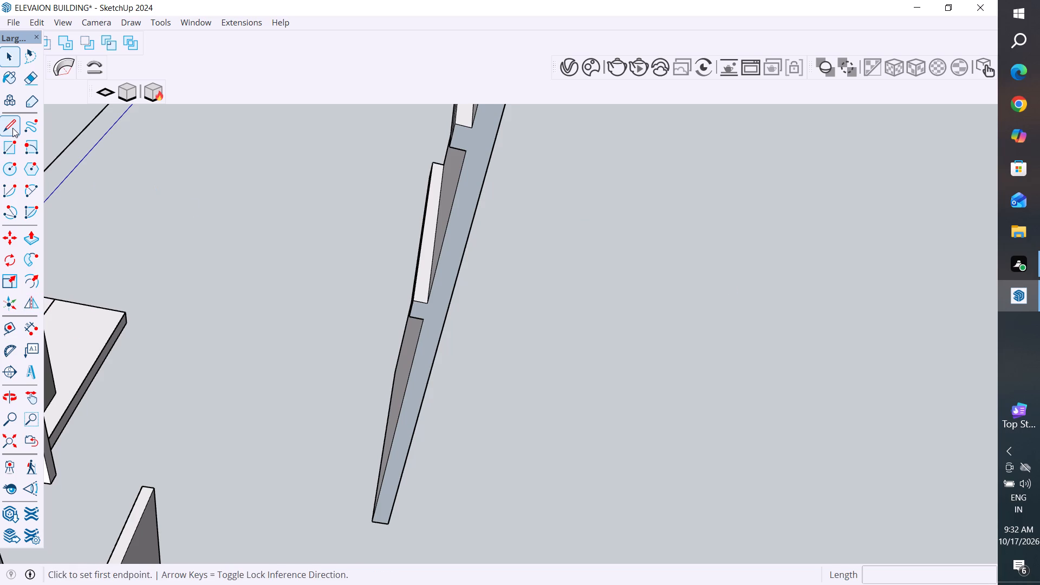
pyautogui.scroll(4, 423, 311)
pyautogui.click(424, 328)
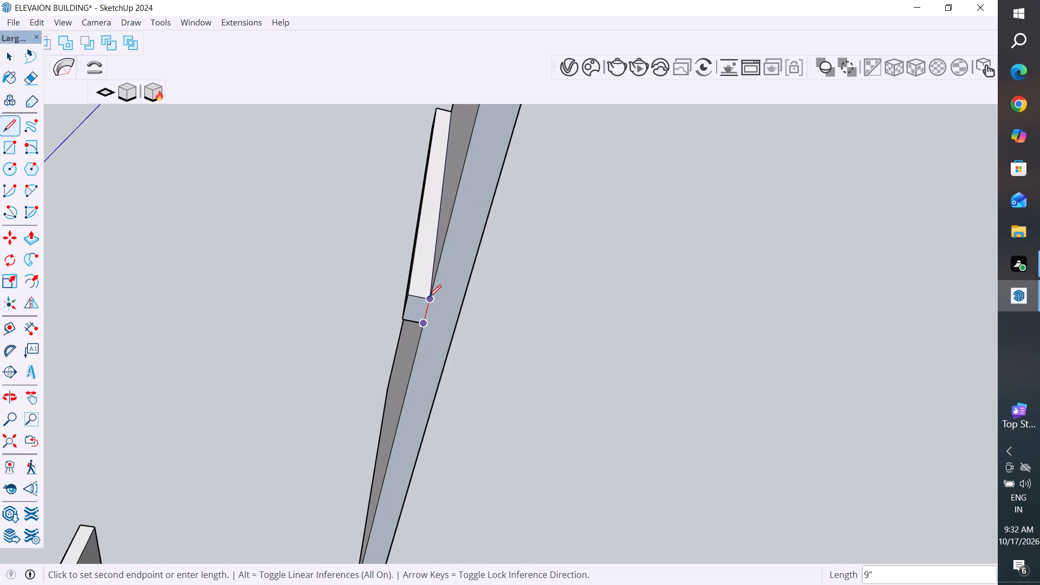
pyautogui.click(429, 297)
pyautogui.press('Escape')
# Draw a matching 9" line on the wall's underside, separating the base of the pier farther from the bed.
pyautogui.scroll(-6, 459, 365)
pyautogui.scroll(-4, 496, 220)
pyautogui.scroll(-10, 491, 473)
pyautogui.moveTo(521, 368); pyautogui.dragTo(513, 316, button='middle')
pyautogui.scroll(20, 490, 360)
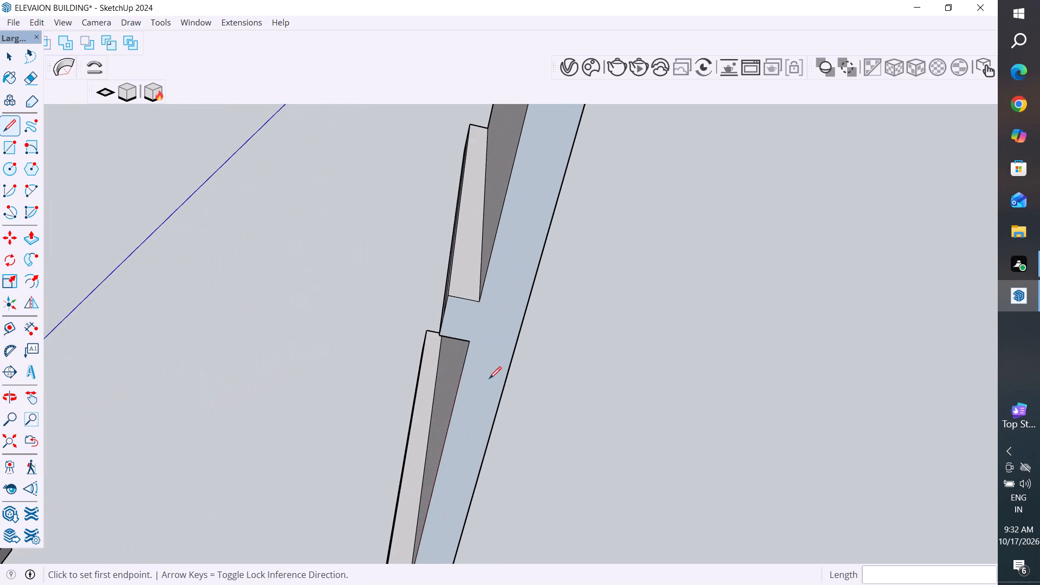
pyautogui.click(470, 344)
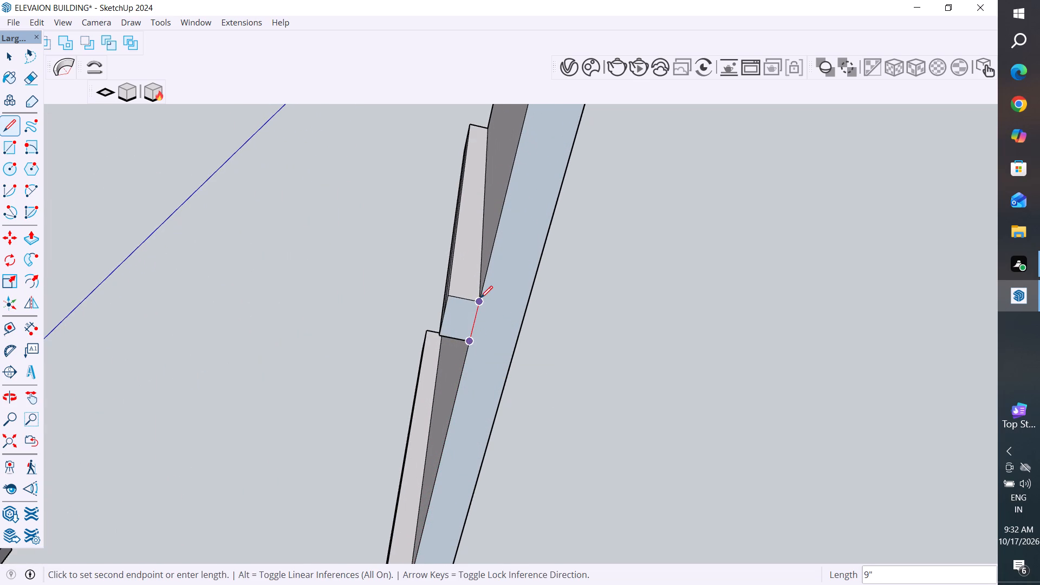
pyautogui.click(480, 298)
pyautogui.press('Escape')
pyautogui.scroll(-11, 617, 391)
pyautogui.moveTo(691, 376); pyautogui.dragTo(669, 524, button='middle')
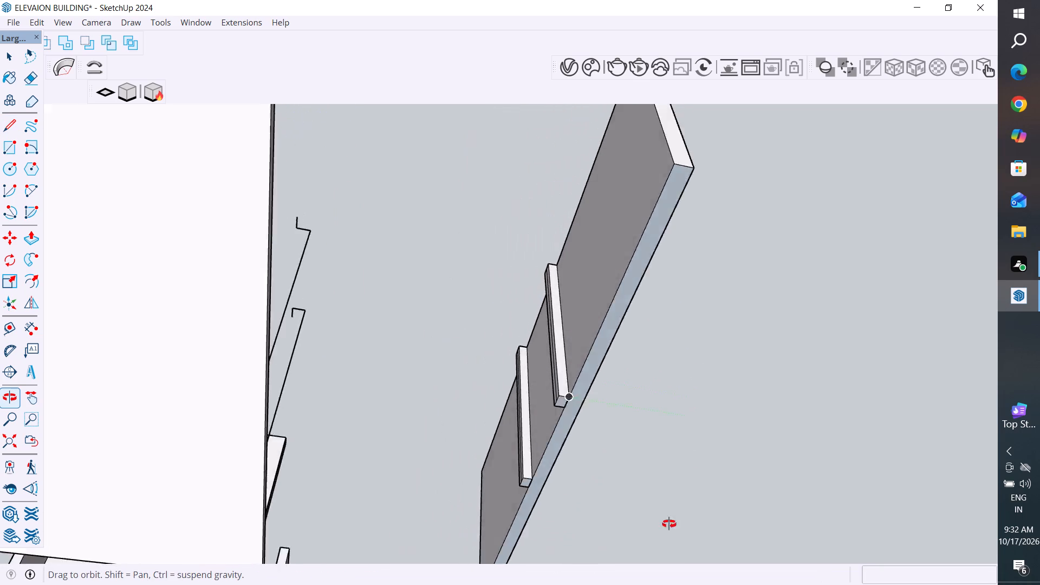
pyautogui.moveTo(669, 524); pyautogui.dragTo(649, 584, button='middle')
pyautogui.scroll(-5, 597, 251)
pyautogui.moveTo(587, 324); pyautogui.dragTo(577, 513, button='middle')
pyautogui.scroll(-5, 604, 327)
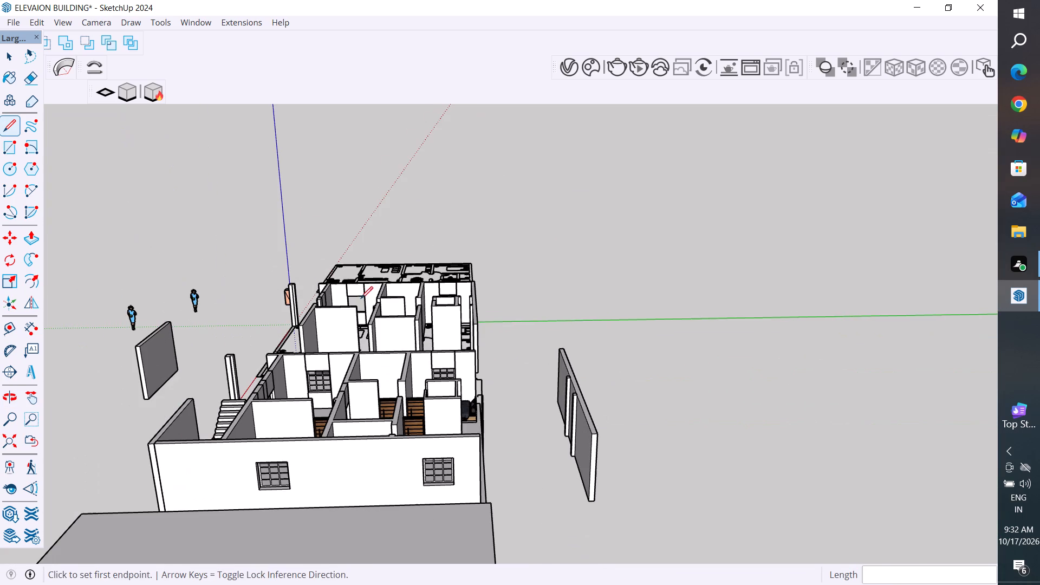
pyautogui.click(17, 59)
pyautogui.click(326, 154)
# Explode the detached outer side wall group with its two piers.
pyautogui.scroll(-6, 232, 316)
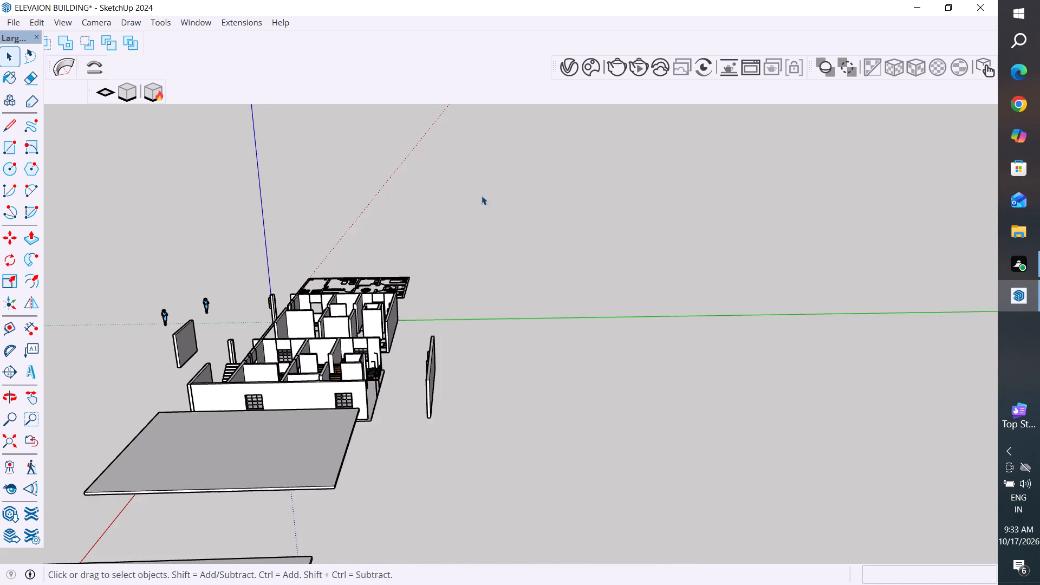
pyautogui.moveTo(482, 196); pyautogui.dragTo(484, 332, button='middle')
pyautogui.scroll(2, 453, 448)
pyautogui.scroll(-5, 476, 216)
pyautogui.scroll(8, 457, 441)
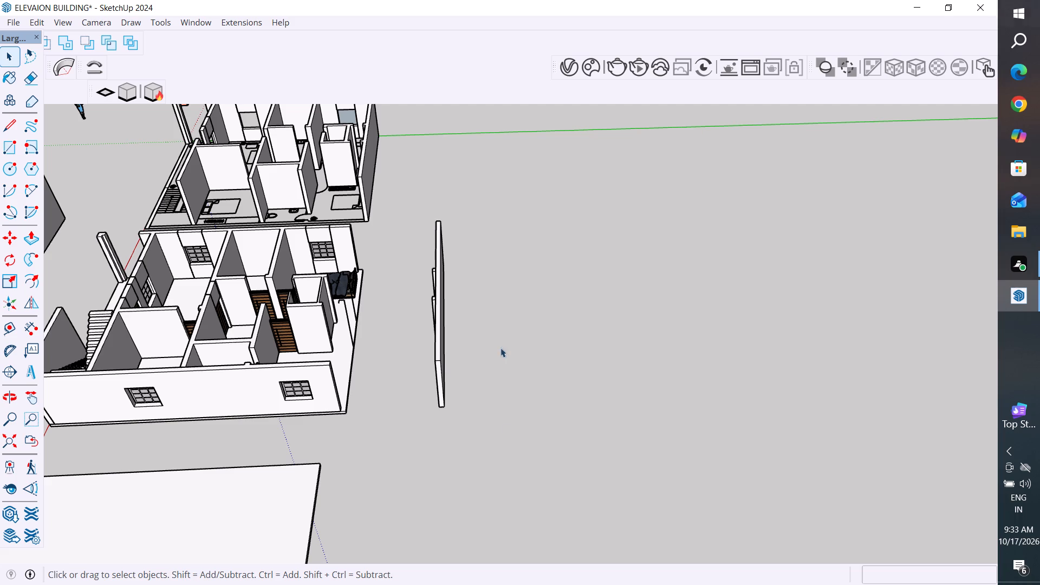
pyautogui.moveTo(467, 300); pyautogui.dragTo(609, 220, button='middle')
pyautogui.scroll(9, 552, 226)
pyautogui.moveTo(625, 251); pyautogui.dragTo(612, 274, button='middle')
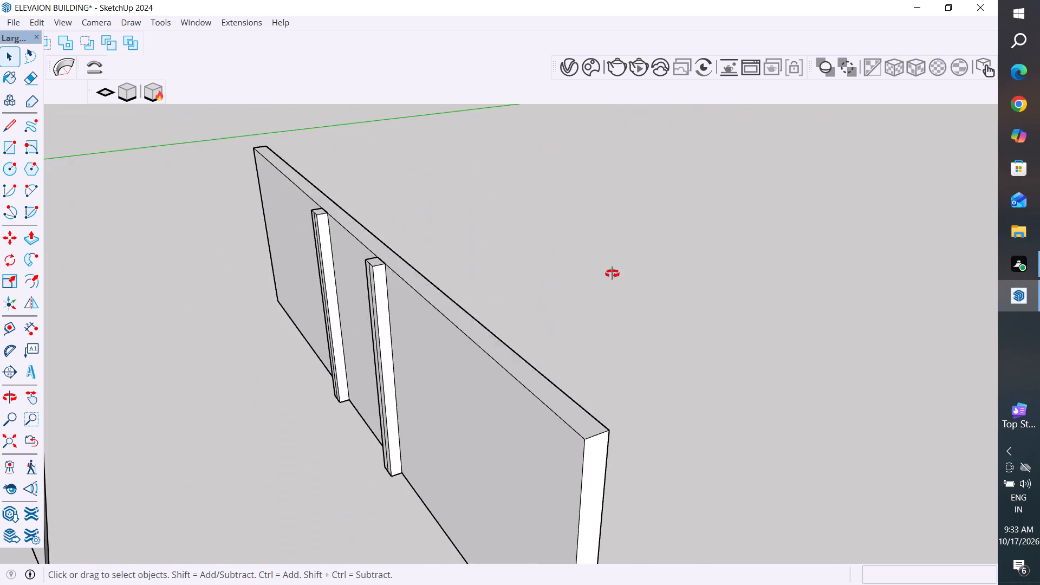
pyautogui.moveTo(612, 274); pyautogui.dragTo(521, 363, button='middle')
pyautogui.scroll(-6, 638, 216)
pyautogui.scroll(-5, 663, 181)
pyautogui.scroll(3, 535, 396)
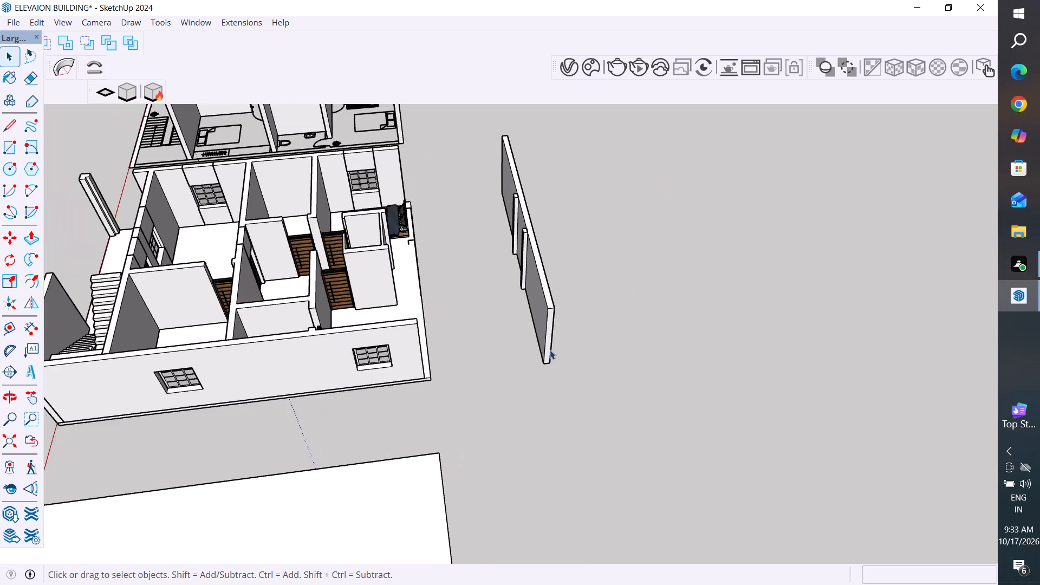
pyautogui.scroll(4, 550, 350)
pyautogui.scroll(-5, 517, 420)
pyautogui.scroll(4, 517, 161)
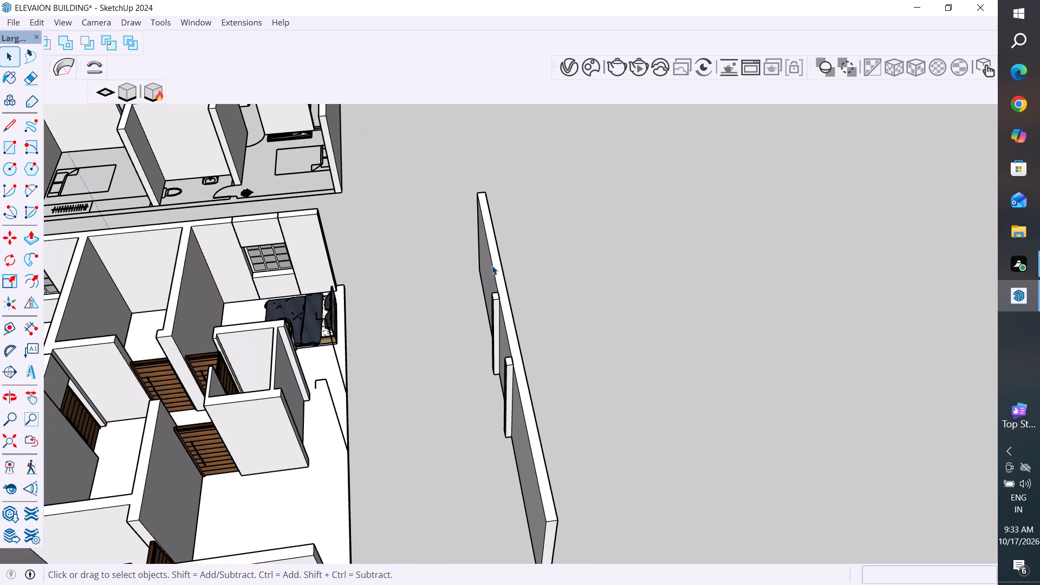
pyautogui.click(492, 266)
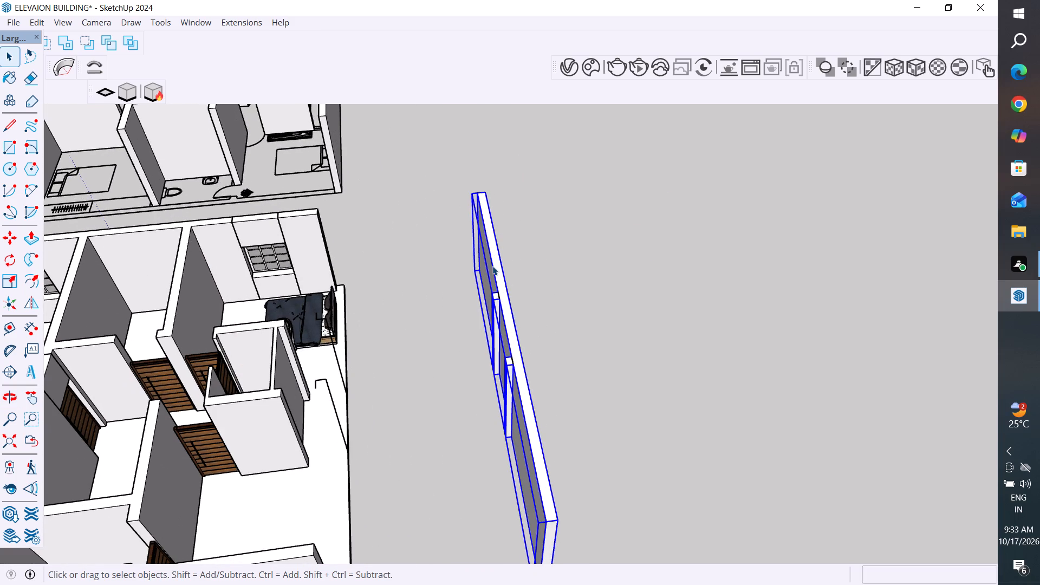
pyautogui.rightClick(492, 266)
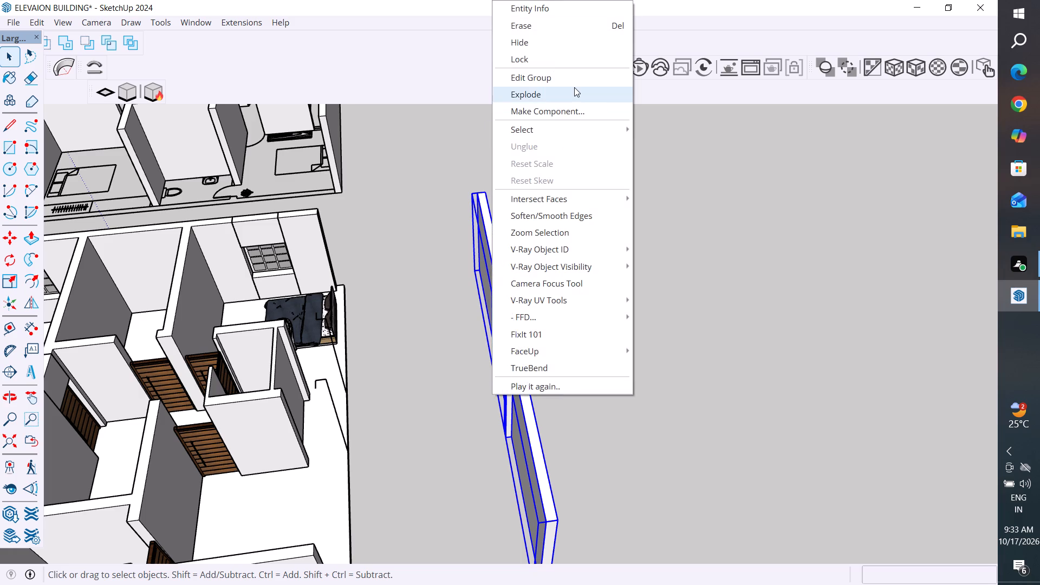
pyautogui.click(574, 87)
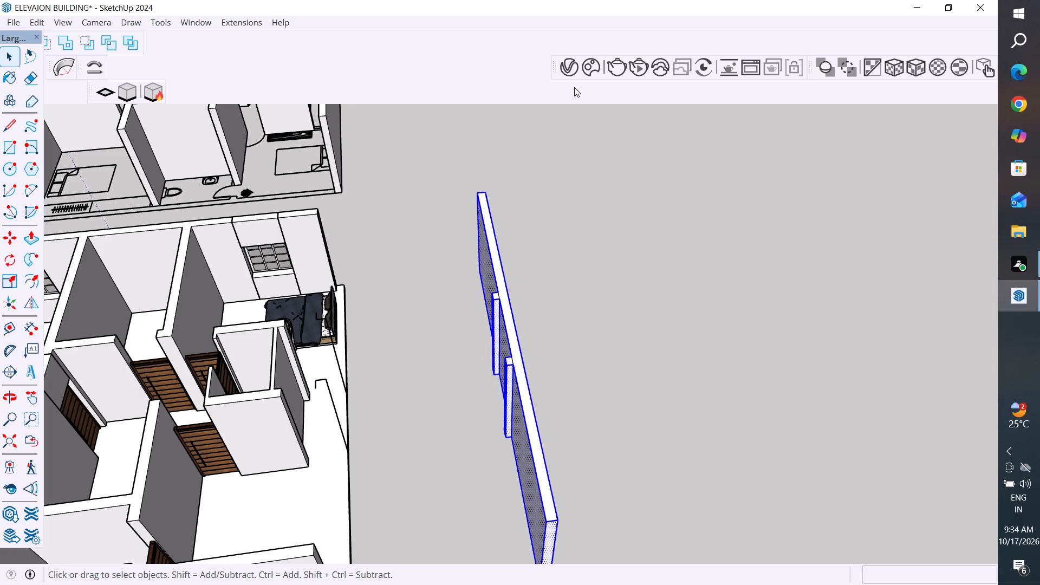
pyautogui.click(617, 352)
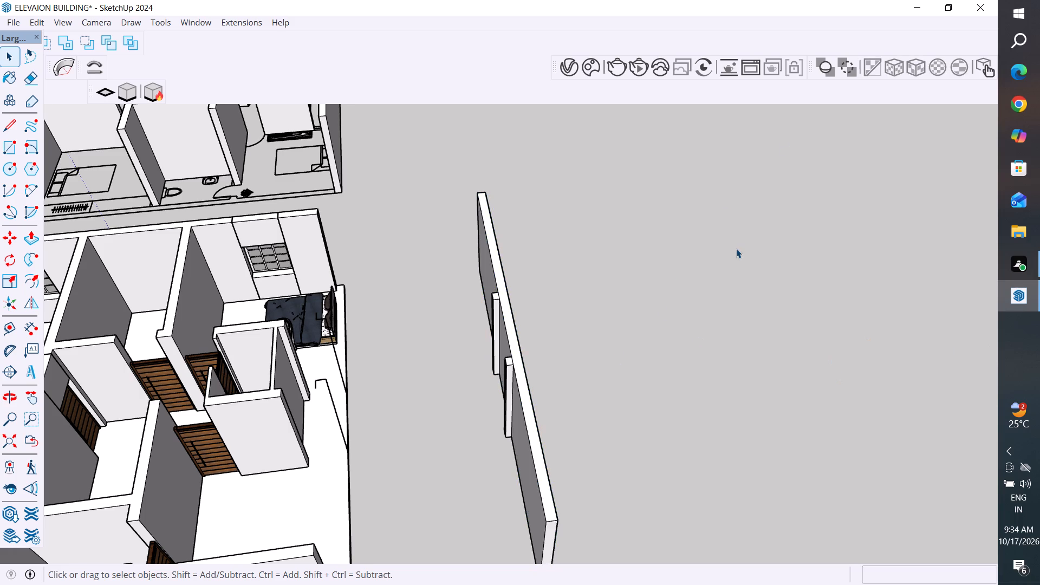
# Delete the side face turned away from the bed and the top face of the pier farther from the bed.
pyautogui.scroll(-2, 736, 249)
pyautogui.moveTo(736, 249); pyautogui.dragTo(729, 376, button='middle')
pyautogui.scroll(-5, 681, 183)
pyautogui.moveTo(731, 318); pyautogui.dragTo(674, 348, button='middle')
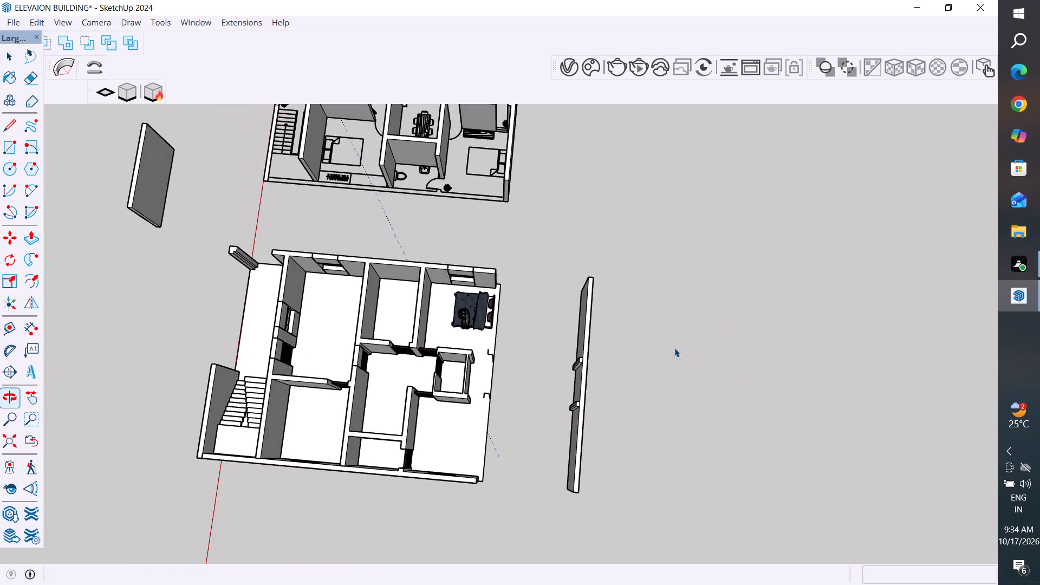
pyautogui.scroll(14, 563, 413)
pyautogui.moveTo(613, 413); pyautogui.dragTo(717, 304, button='middle')
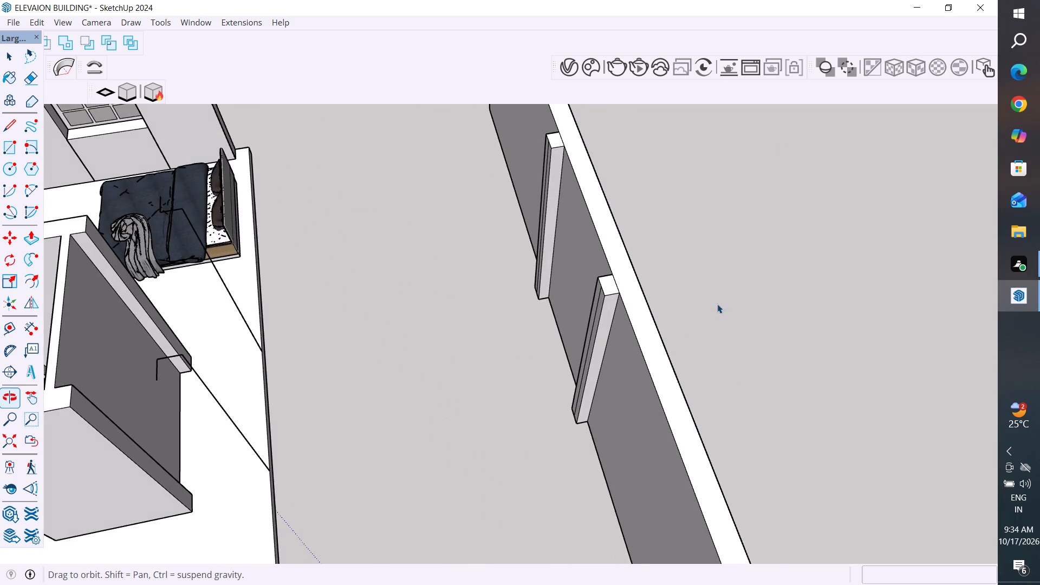
pyautogui.scroll(3, 583, 276)
pyautogui.click(628, 321)
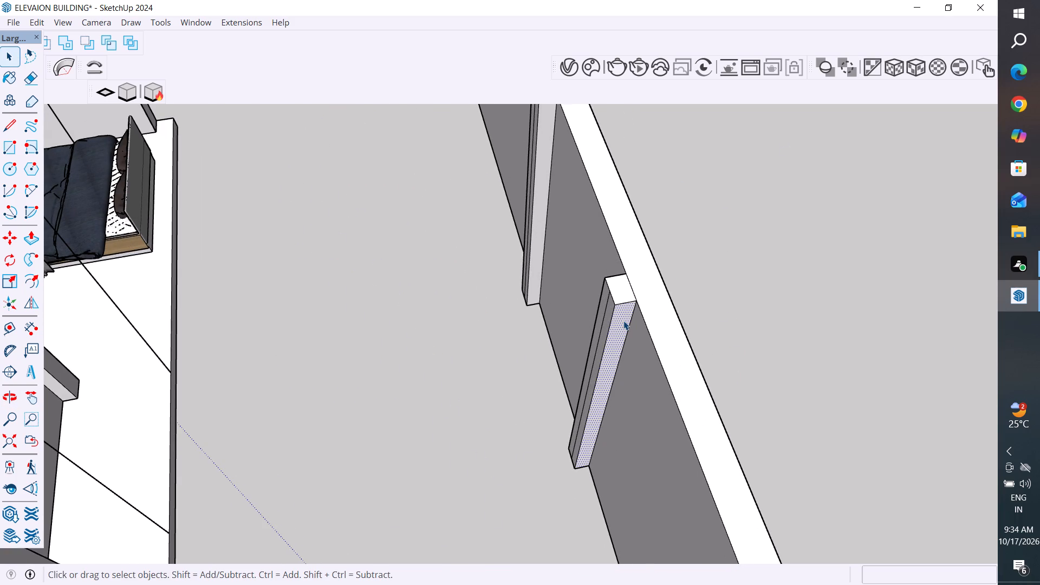
pyautogui.press('Delete')
pyautogui.scroll(1, 616, 318)
pyautogui.moveTo(616, 318); pyautogui.dragTo(628, 351, button='middle')
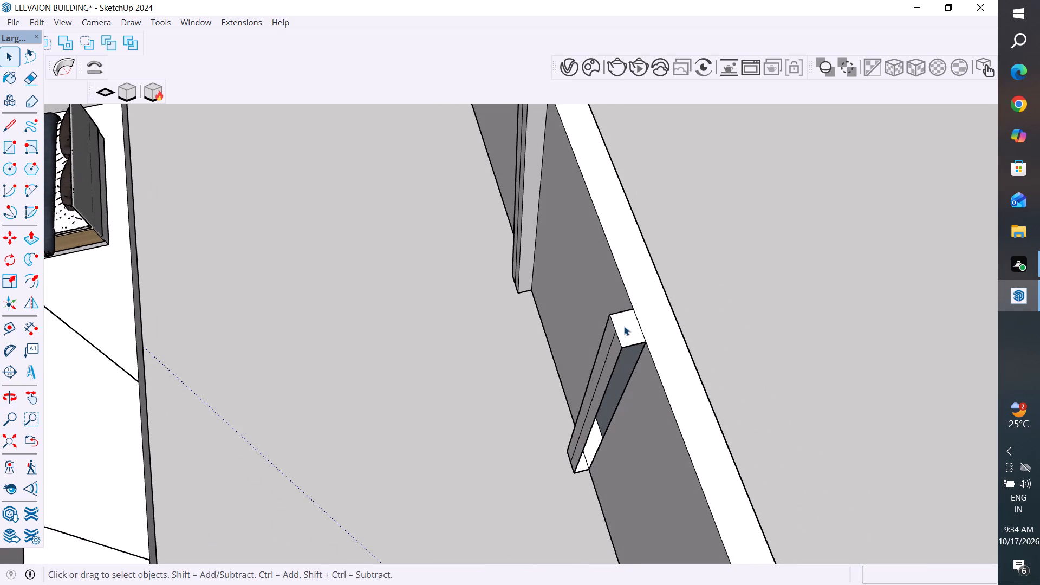
pyautogui.click(624, 326)
pyautogui.press('Delete')
# Delete the base and front faces of the pier farther from the bed, along with its loose lower inner edges.
pyautogui.moveTo(625, 349); pyautogui.dragTo(669, 199, button='middle')
pyautogui.scroll(-5, 628, 305)
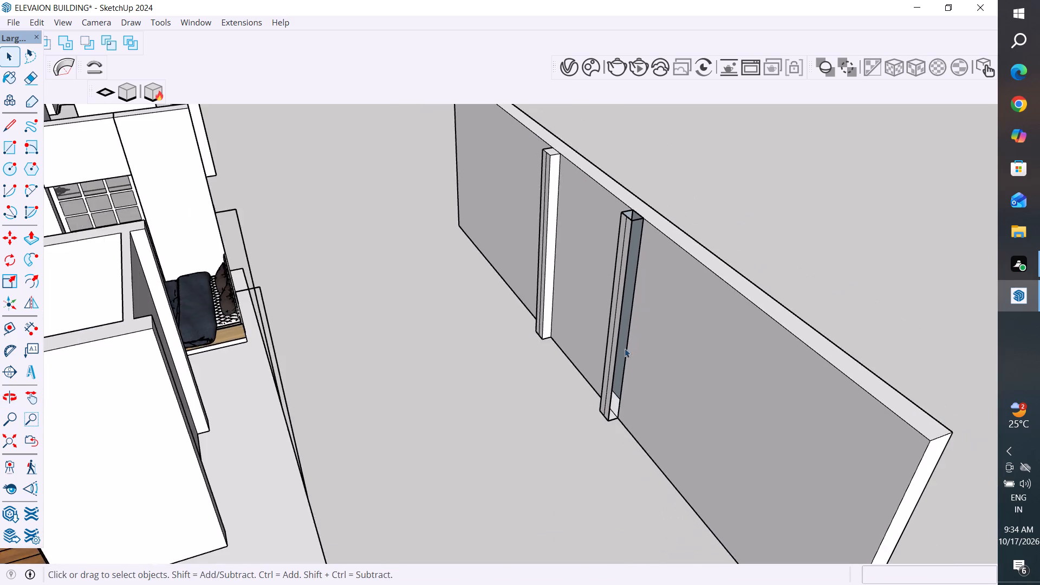
pyautogui.moveTo(617, 454); pyautogui.dragTo(666, 220, button='middle')
pyautogui.scroll(-4, 607, 396)
pyautogui.scroll(11, 630, 300)
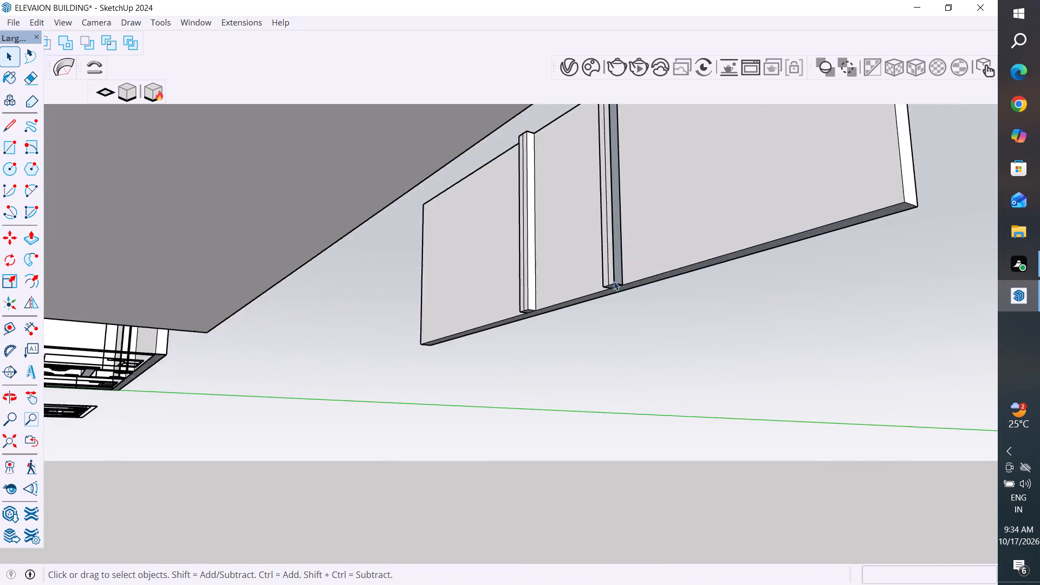
pyautogui.scroll(7, 614, 281)
pyautogui.moveTo(635, 295); pyautogui.dragTo(633, 239, button='middle')
pyautogui.scroll(3, 629, 240)
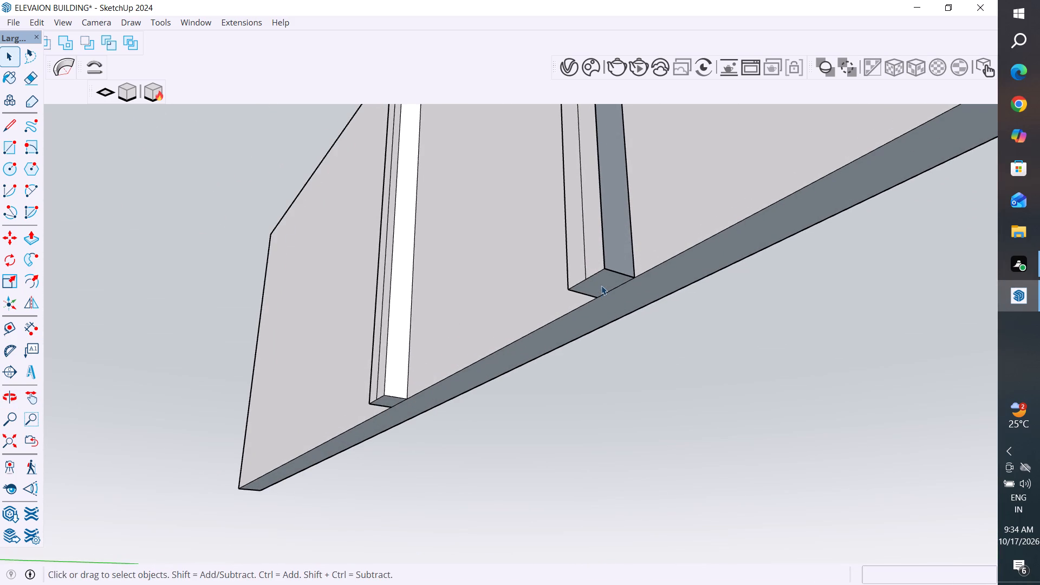
pyautogui.click(602, 285)
pyautogui.press('Delete')
pyautogui.click(603, 255)
pyautogui.press('Delete')
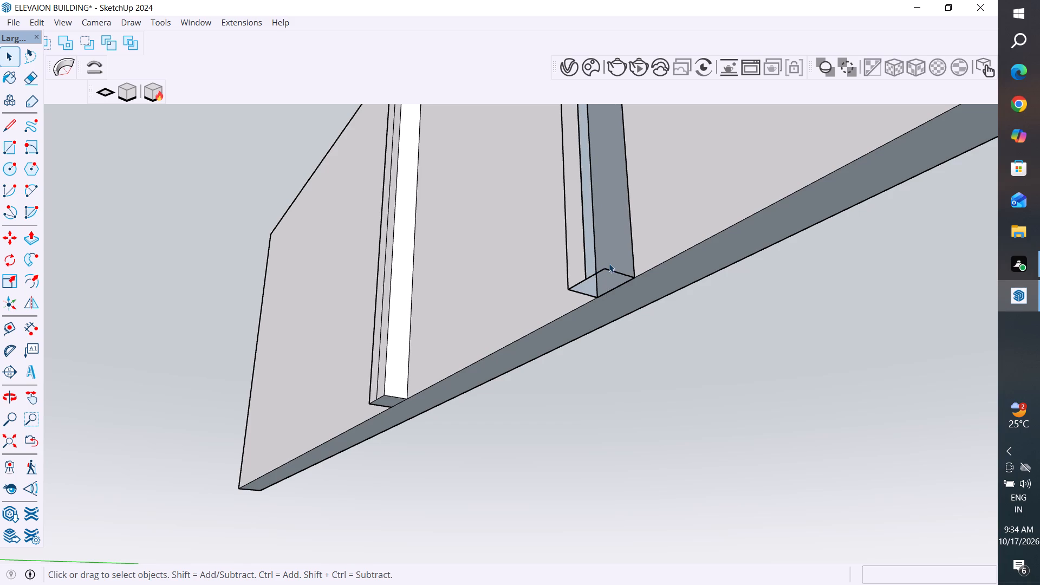
pyautogui.click(614, 270)
pyautogui.press('Delete')
pyautogui.click(599, 272)
pyautogui.press('Delete')
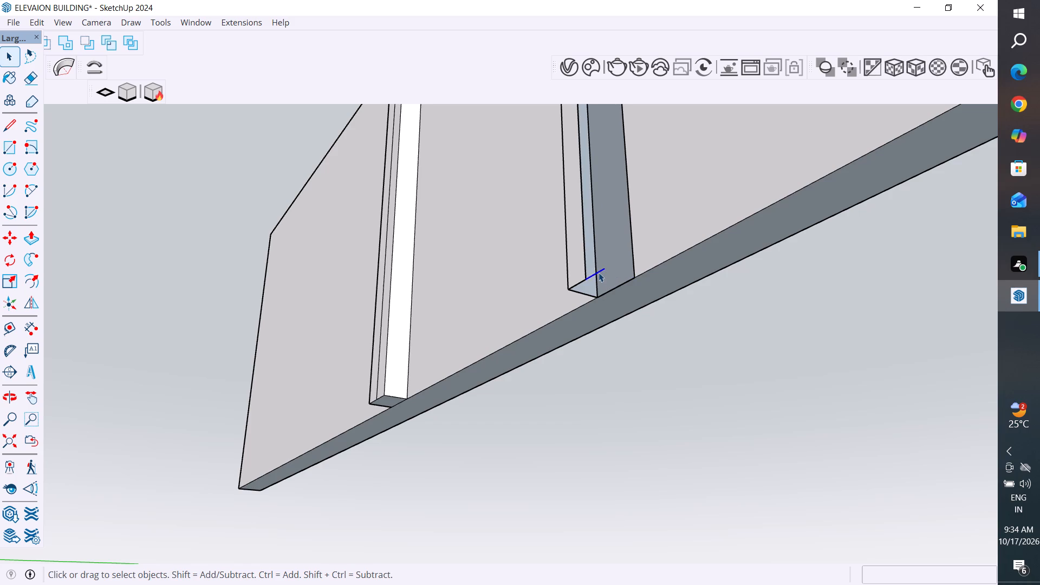
pyautogui.click(579, 274)
pyautogui.press('Delete')
# Delete the remaining side face and leftover base edges of the pier farther from the bed.
pyautogui.moveTo(648, 256); pyautogui.dragTo(760, 411, button='middle')
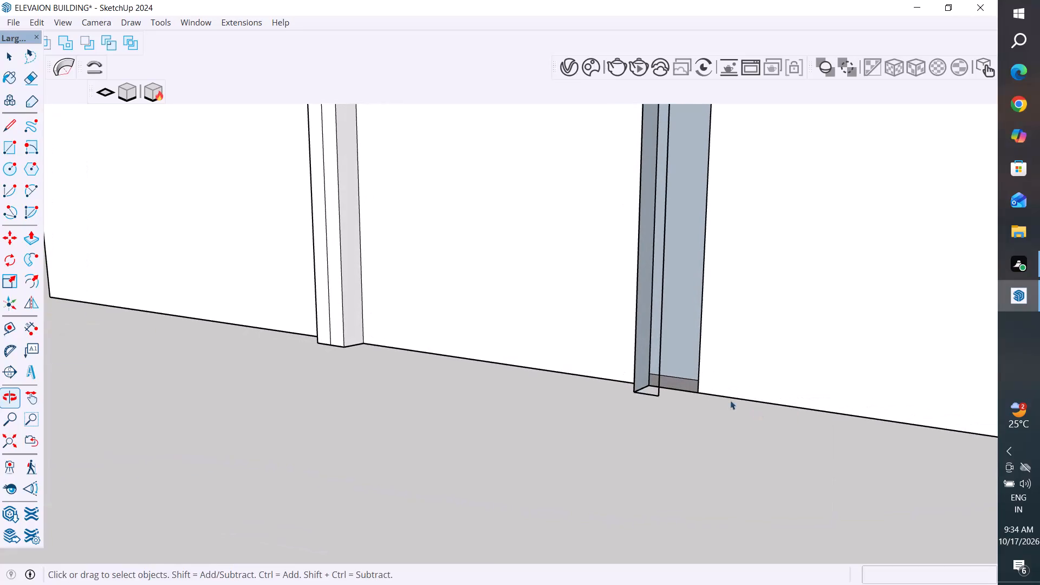
pyautogui.click(645, 395)
pyautogui.press('Delete')
pyautogui.click(659, 395)
pyautogui.press('Delete')
pyautogui.moveTo(647, 398); pyautogui.dragTo(652, 400, button='middle')
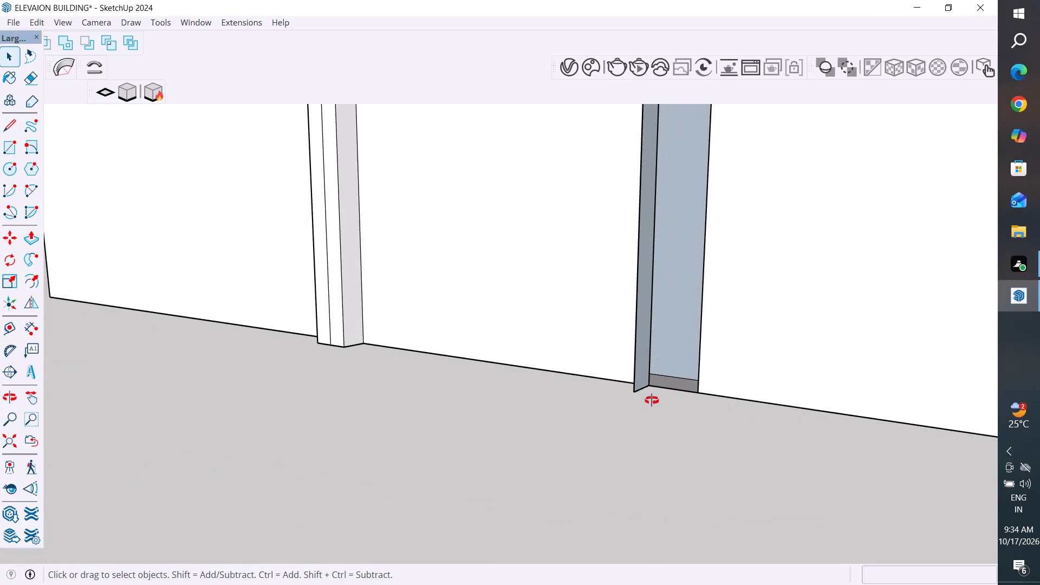
pyautogui.moveTo(652, 400); pyautogui.dragTo(961, 504, button='middle')
pyautogui.scroll(2, 736, 331)
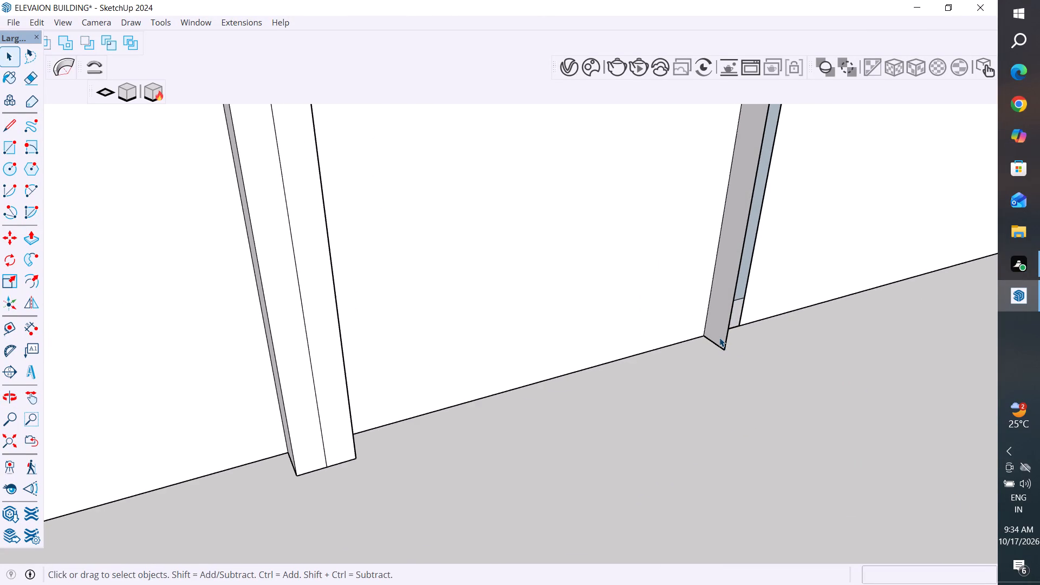
pyautogui.click(719, 337)
pyautogui.press('Delete')
pyautogui.click(725, 346)
pyautogui.press('Delete')
pyautogui.click(720, 348)
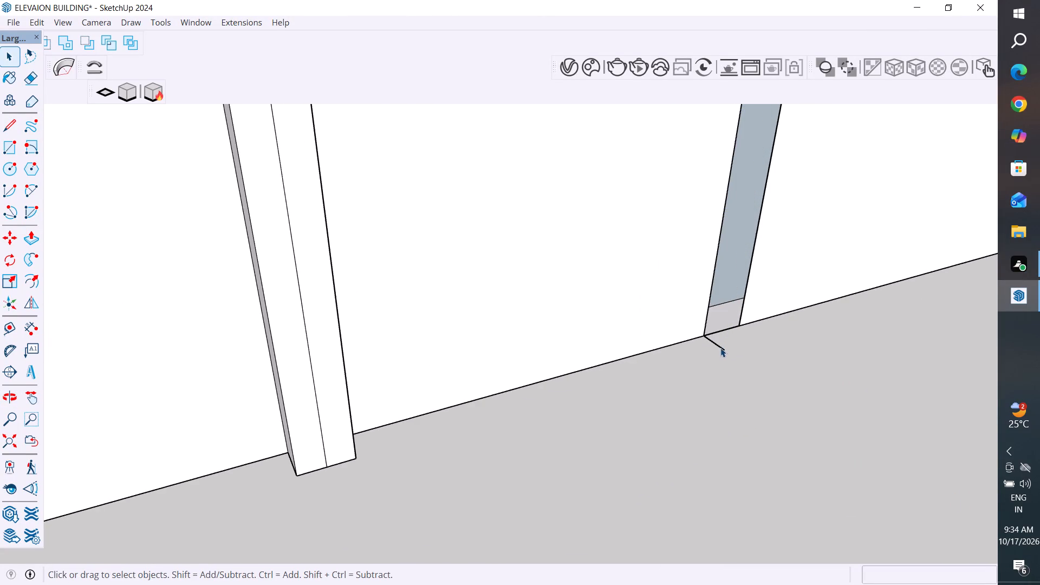
pyautogui.press('Delete')
# Delete the three leftover top outline edges of the pier farther from the bed.
pyautogui.scroll(-6, 661, 441)
pyautogui.moveTo(737, 366); pyautogui.dragTo(694, 378, button='middle')
pyautogui.scroll(-11, 601, 425)
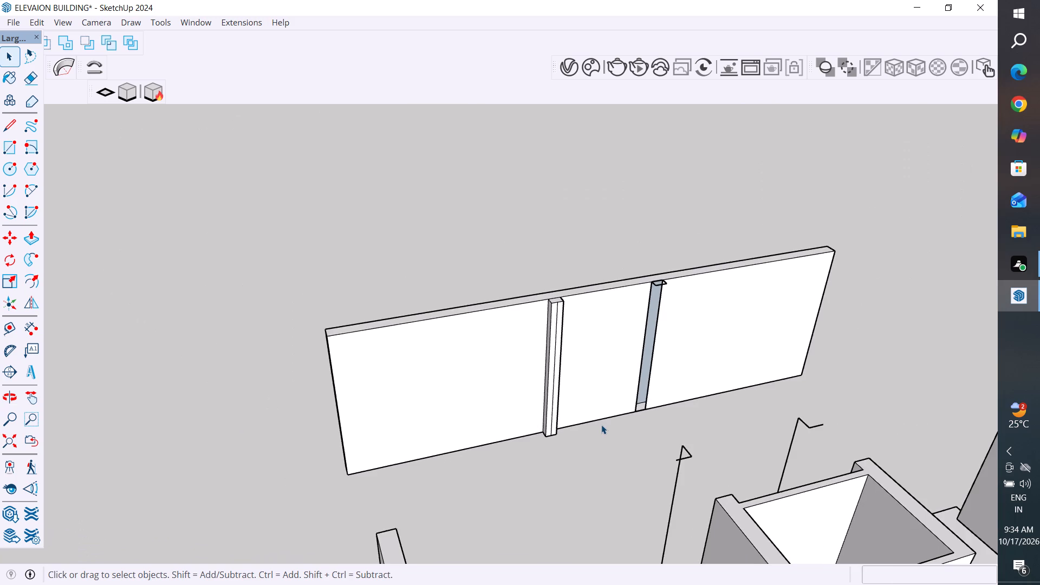
pyautogui.moveTo(668, 300); pyautogui.dragTo(762, 440, button='middle')
pyautogui.scroll(7, 656, 215)
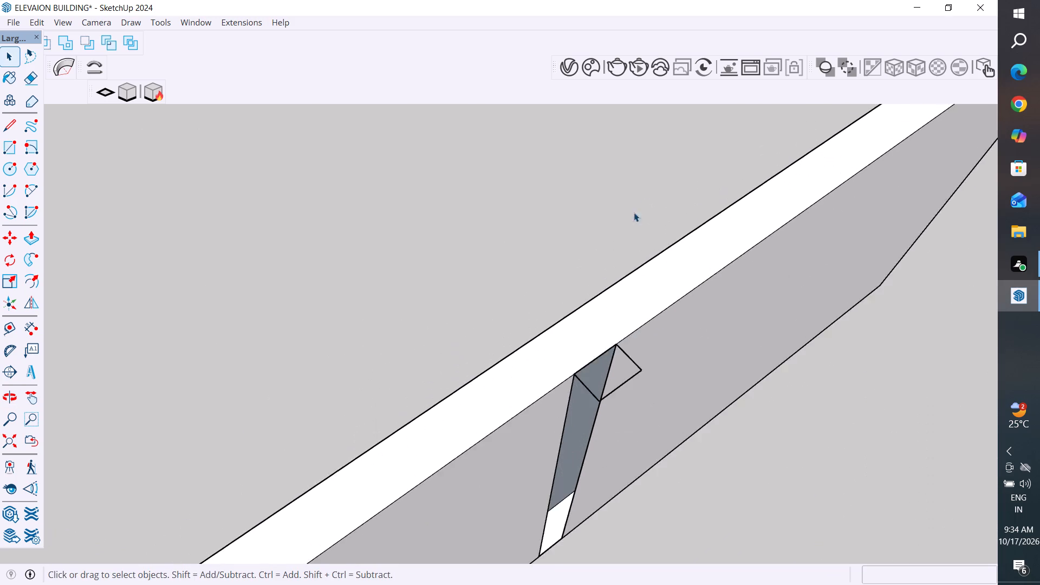
pyautogui.scroll(3, 634, 212)
pyautogui.moveTo(556, 368); pyautogui.dragTo(673, 355, button='middle')
pyautogui.click(610, 407)
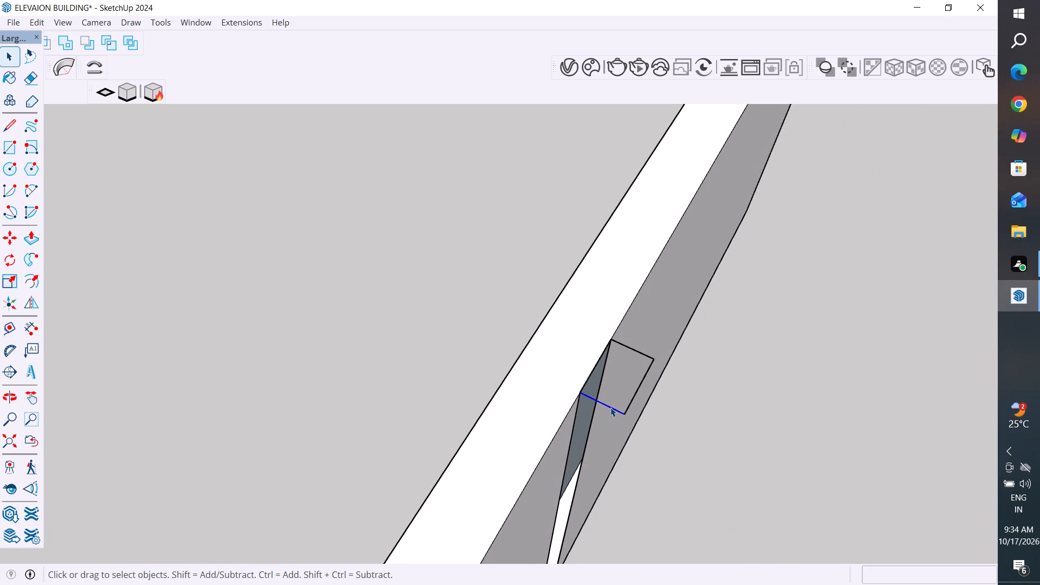
pyautogui.press('Delete')
pyautogui.click(640, 387)
pyautogui.press('Delete')
pyautogui.click(647, 355)
pyautogui.press('Delete')
# Draw a 10' by 9" rectangle over the opening left in the wall by the pier farther from the bed.
pyautogui.scroll(-6, 730, 375)
pyautogui.moveTo(757, 371); pyautogui.dragTo(577, 323, button='middle')
pyautogui.scroll(-5, 577, 323)
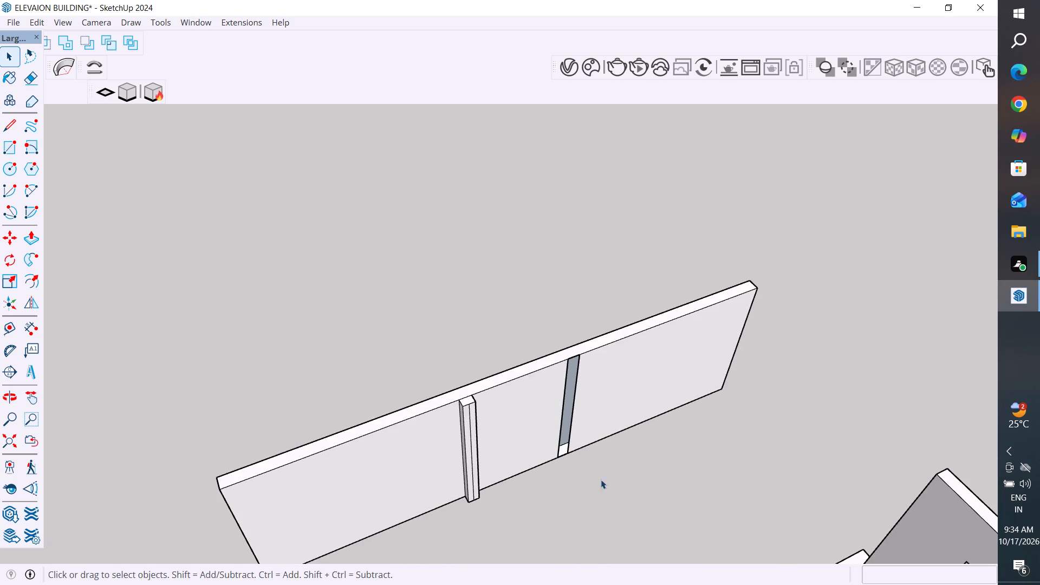
pyautogui.moveTo(614, 487); pyautogui.dragTo(452, 365, button='middle')
pyautogui.scroll(-6, 499, 263)
pyautogui.moveTo(565, 375); pyautogui.dragTo(382, 405, button='middle')
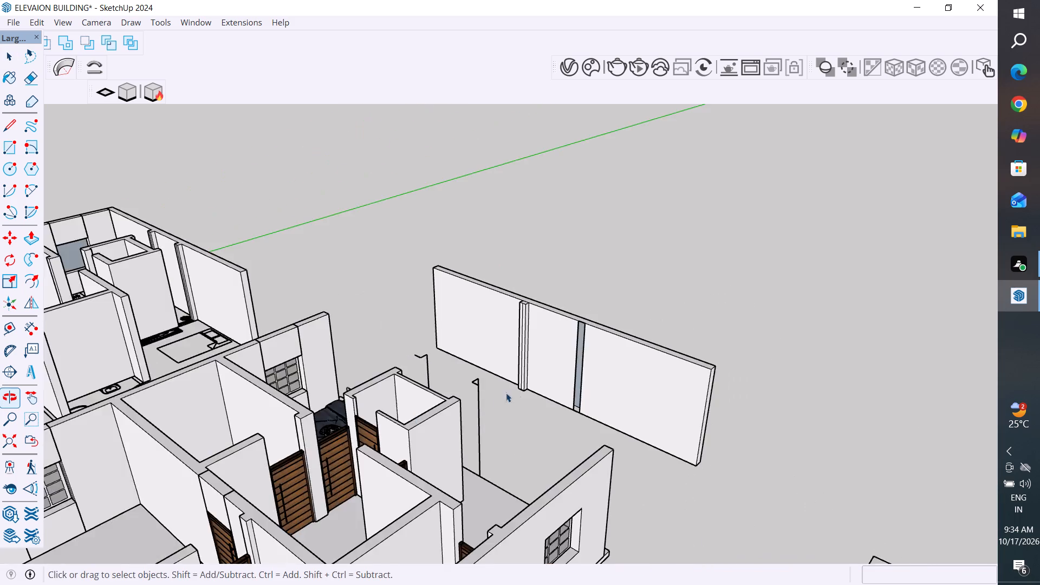
pyautogui.scroll(4, 513, 391)
pyautogui.scroll(4, 697, 371)
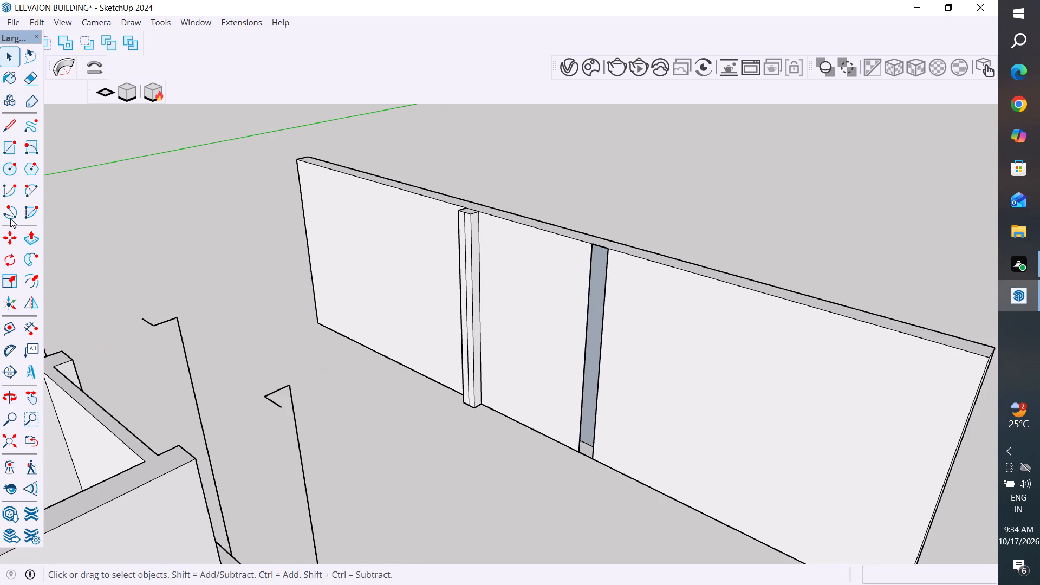
pyautogui.click(14, 151)
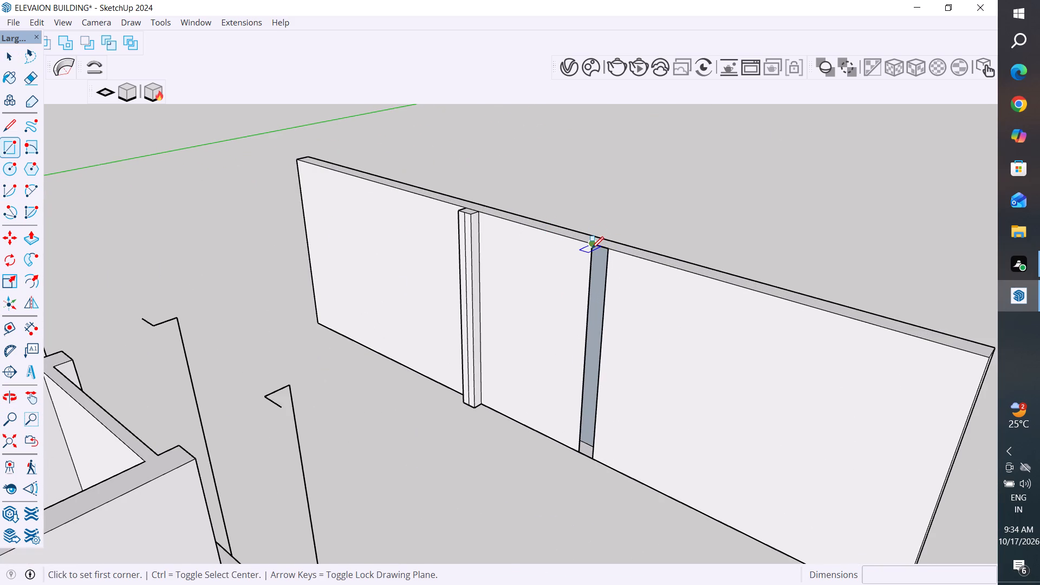
pyautogui.click(591, 249)
pyautogui.click(593, 460)
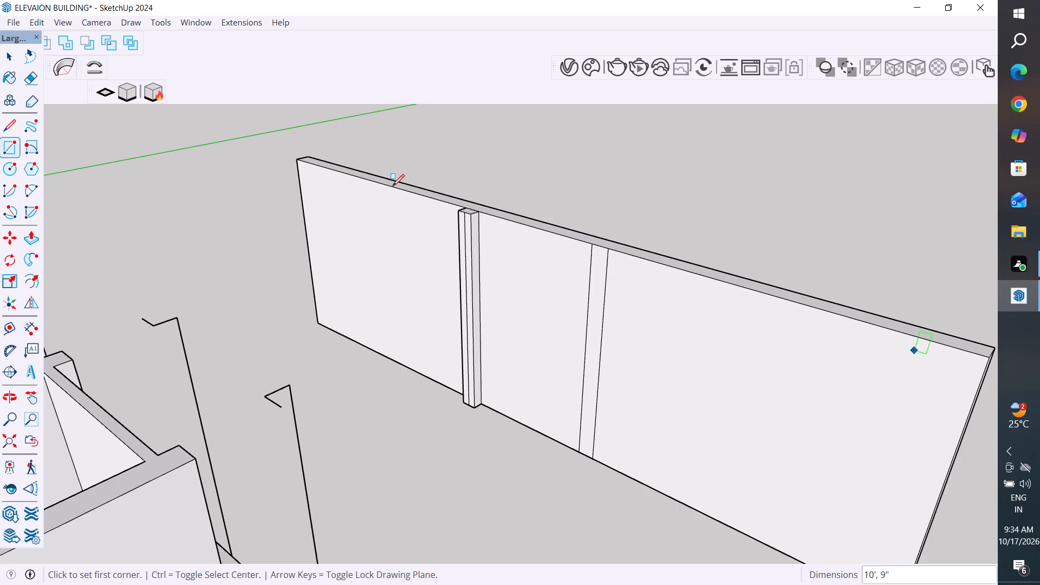
pyautogui.click(6, 62)
pyautogui.click(231, 290)
# Delete the top face, top outline edges and upright faces and edges of the pier nearest the bed.
pyautogui.scroll(-3, 396, 373)
pyautogui.moveTo(401, 376); pyautogui.dragTo(460, 409, button='middle')
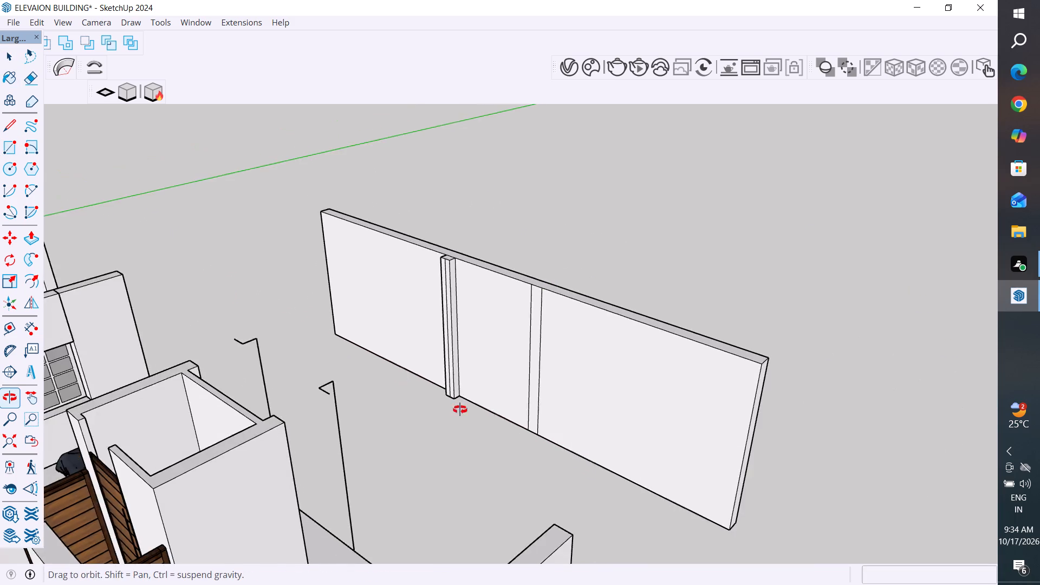
pyautogui.moveTo(460, 409); pyautogui.dragTo(827, 503, button='middle')
pyautogui.scroll(2, 435, 332)
pyautogui.moveTo(448, 329); pyautogui.dragTo(604, 363, button='middle')
pyautogui.scroll(3, 445, 394)
pyautogui.moveTo(491, 388); pyautogui.dragTo(517, 395, button='middle')
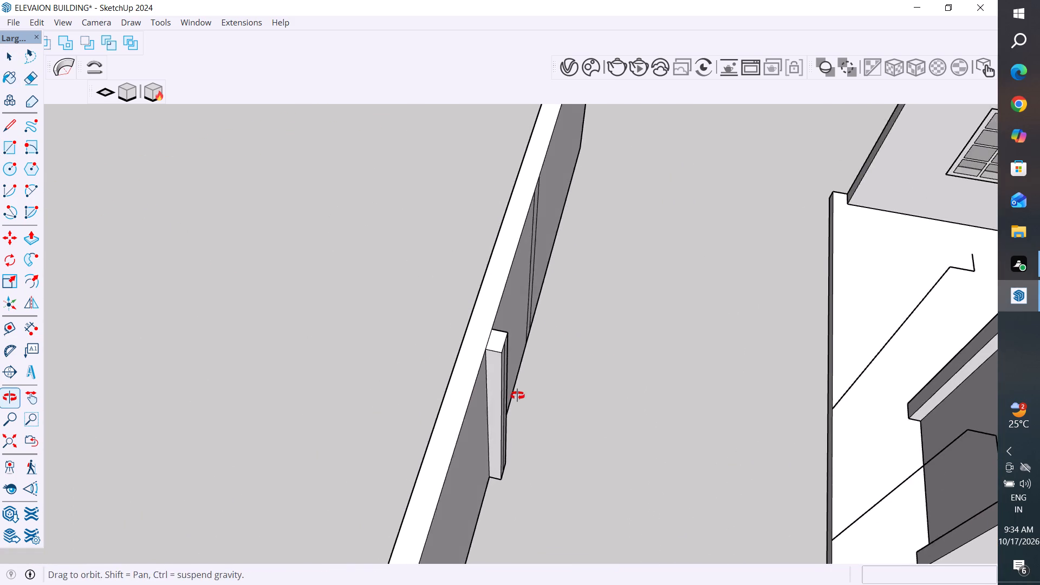
pyautogui.moveTo(517, 395); pyautogui.dragTo(518, 395, button='middle')
pyautogui.scroll(3, 500, 372)
pyautogui.moveTo(516, 356); pyautogui.dragTo(529, 365, button='middle')
pyautogui.click(515, 350)
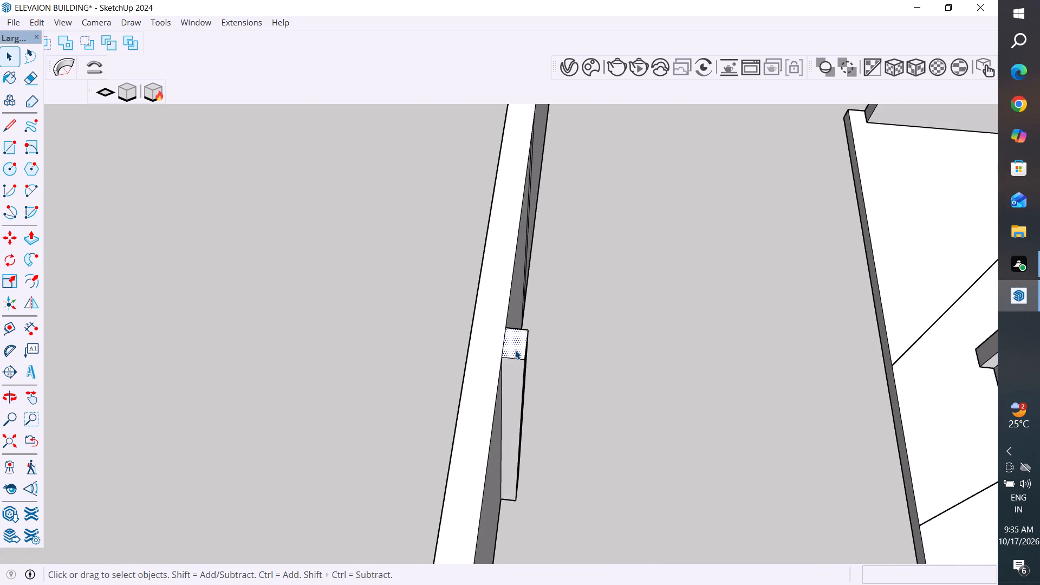
pyautogui.press('Delete')
pyautogui.click(526, 332)
pyautogui.press('Delete')
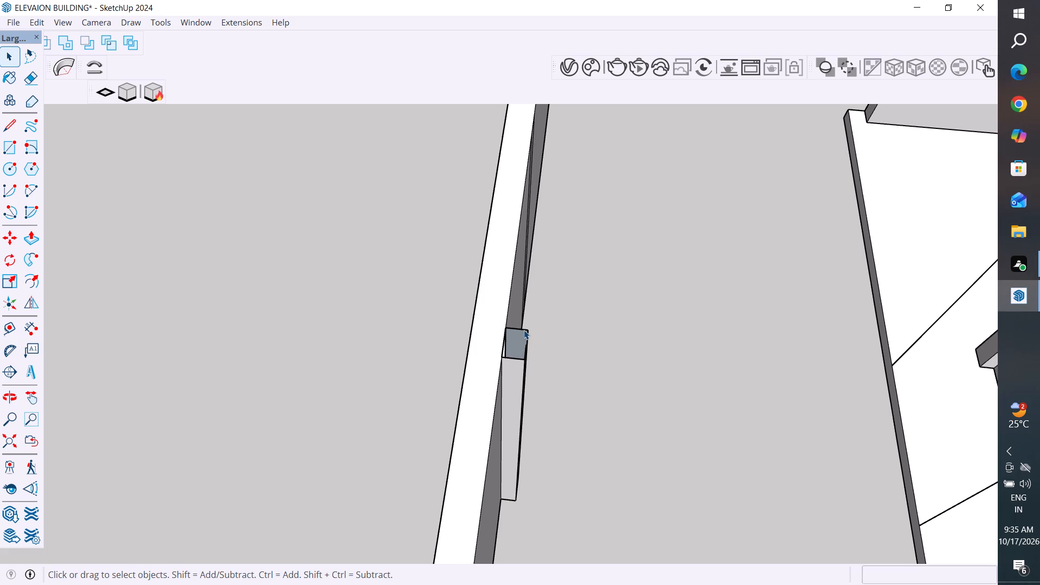
pyautogui.click(524, 330)
pyautogui.press('Delete')
pyautogui.click(519, 360)
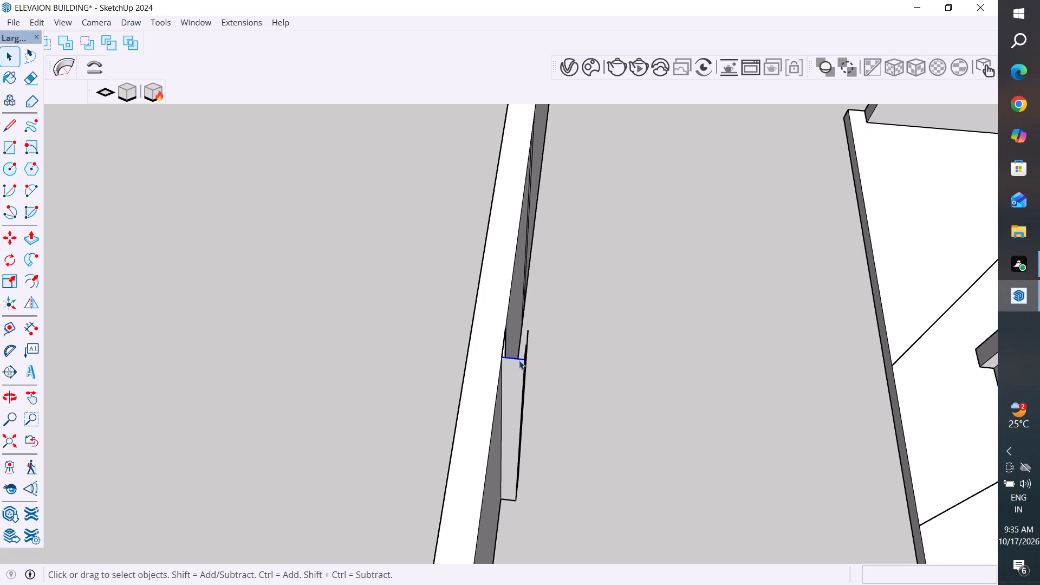
pyautogui.press('Delete')
pyautogui.moveTo(525, 380); pyautogui.dragTo(540, 380, button='middle')
pyautogui.moveTo(551, 311); pyautogui.dragTo(540, 355)
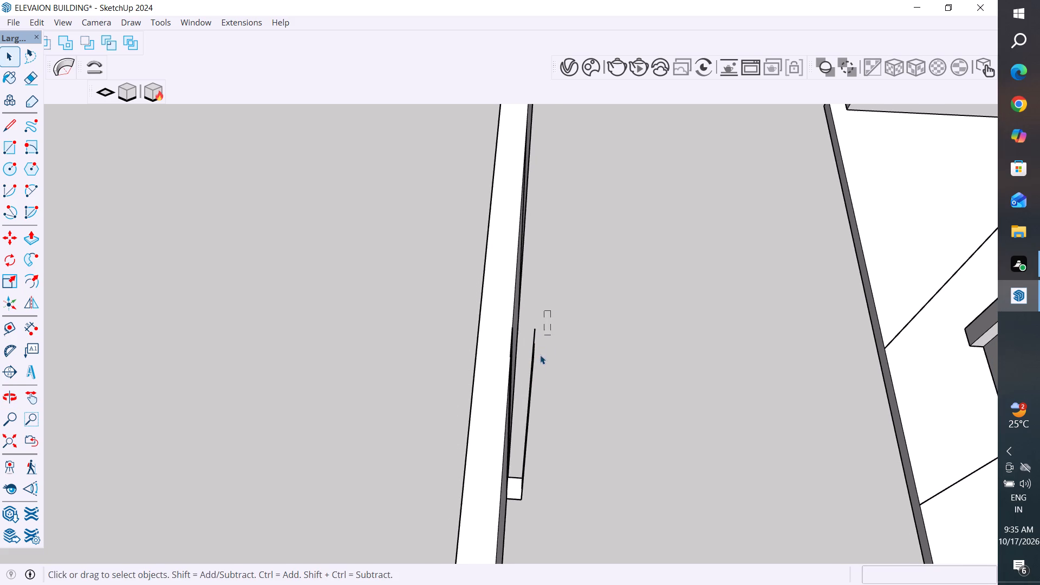
pyautogui.moveTo(540, 355); pyautogui.dragTo(530, 373)
pyautogui.press('Delete')
# Delete the base face of the pier nearest the bed and its three outer edges.
pyautogui.moveTo(614, 387); pyautogui.dragTo(547, 290, button='middle')
pyautogui.scroll(-5, 515, 448)
pyautogui.moveTo(485, 511); pyautogui.dragTo(503, 518, button='middle')
pyautogui.scroll(4, 523, 501)
pyautogui.click(500, 490)
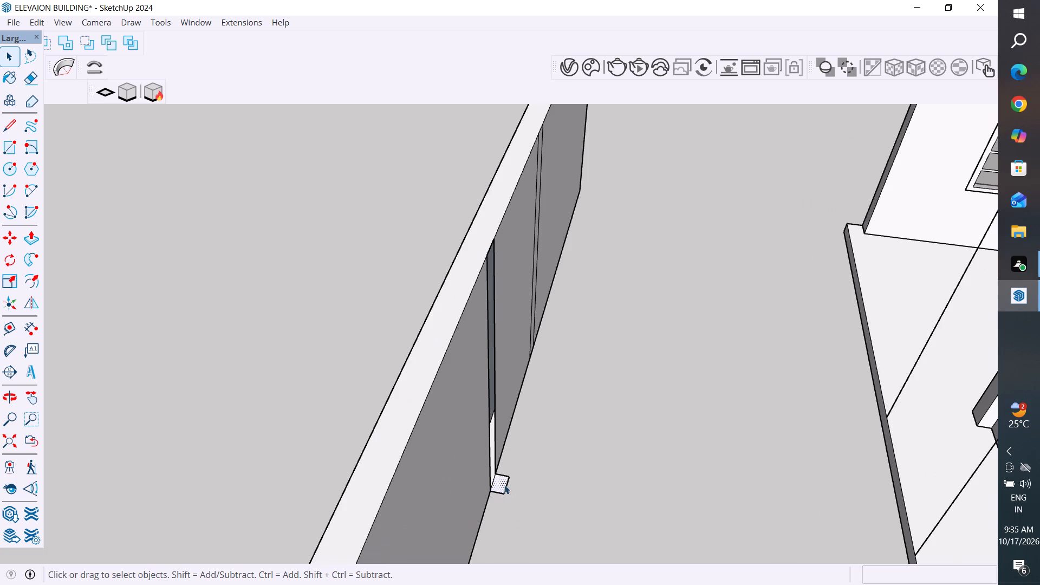
pyautogui.press('Delete')
pyautogui.click(509, 482)
pyautogui.press('Delete')
pyautogui.click(506, 477)
pyautogui.press('Delete')
pyautogui.click(500, 494)
pyautogui.press('Delete')
# Draw a 10' by 9" rectangle over the opening left in the wall by the pier nearest the bed.
pyautogui.moveTo(526, 486); pyautogui.dragTo(400, 497, button='middle')
pyautogui.scroll(-5, 493, 480)
pyautogui.moveTo(489, 491); pyautogui.dragTo(294, 379, button='middle')
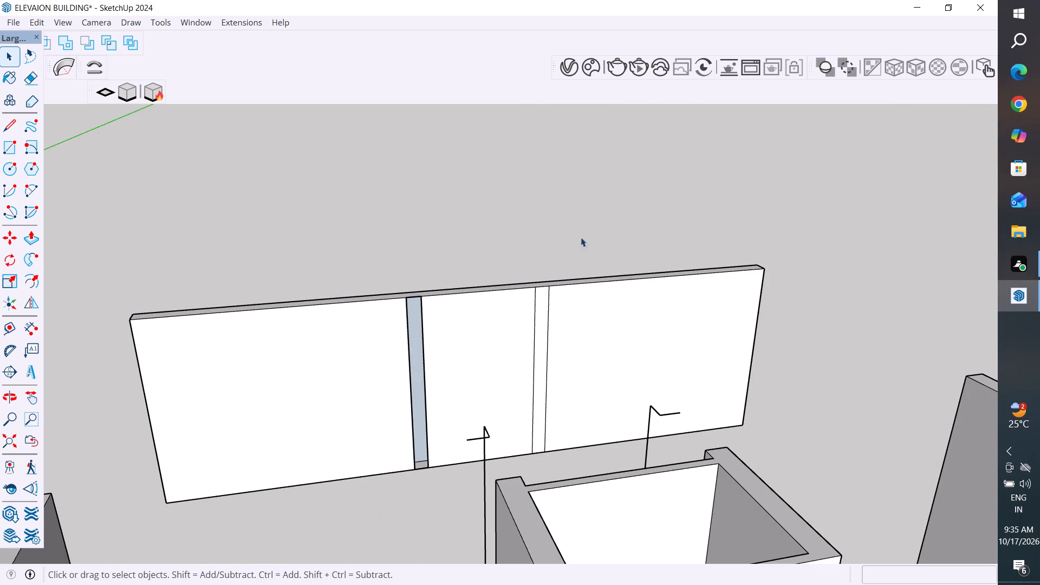
pyautogui.click(9, 147)
pyautogui.scroll(3, 417, 460)
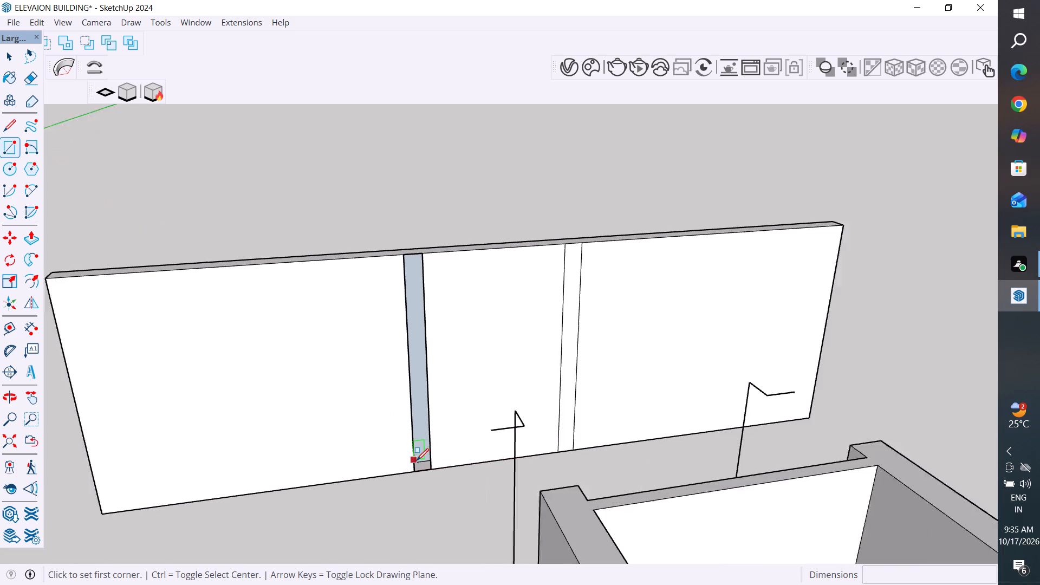
pyautogui.scroll(1, 417, 460)
pyautogui.click(417, 473)
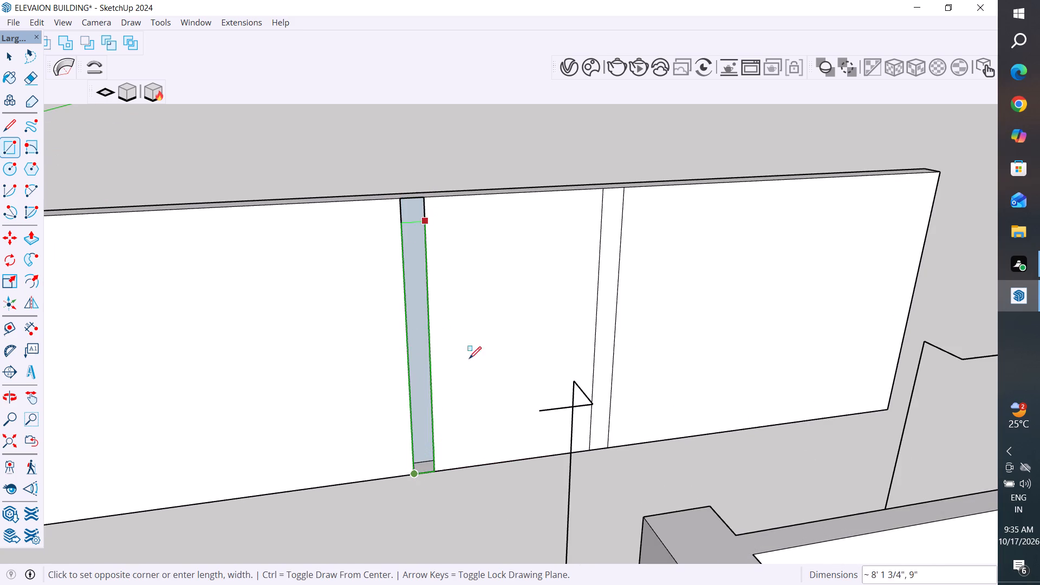
pyautogui.click(422, 195)
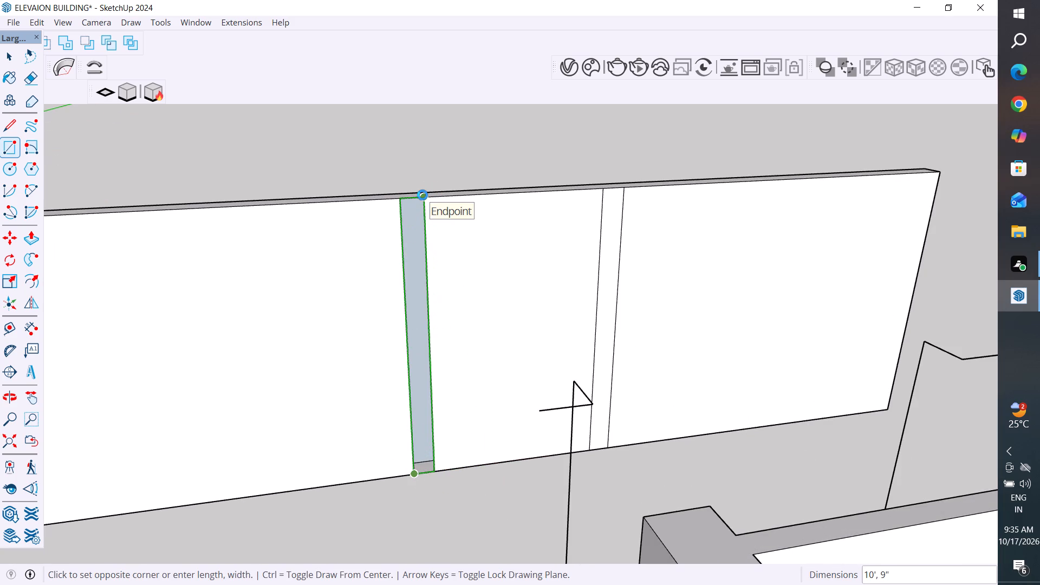
pyautogui.press('Escape')
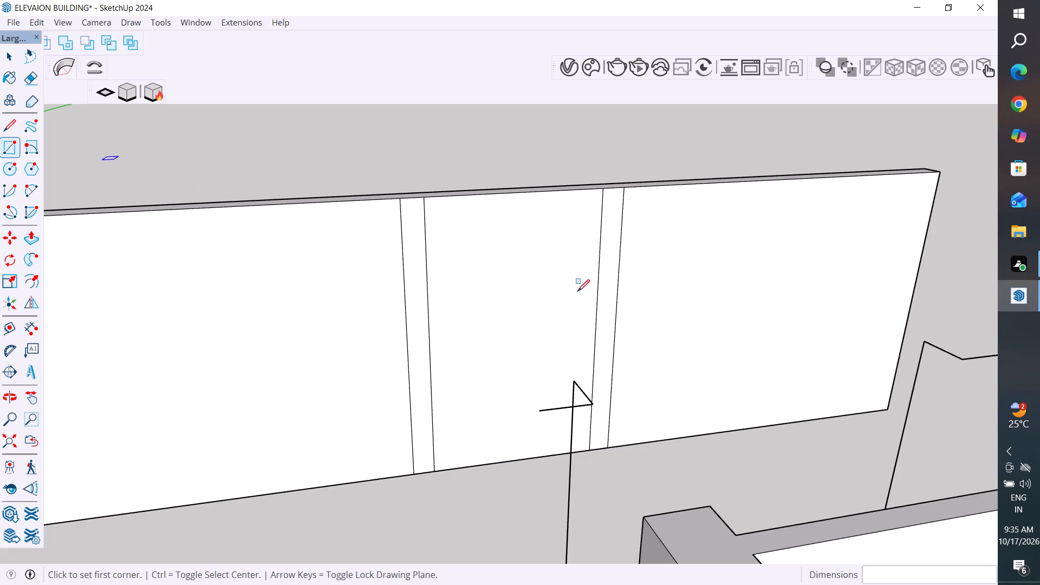
# Draw a 9" line across the wall's top face from the upper corner of the newly closed strip nearest the other strip.
pyautogui.click(11, 51)
pyautogui.click(10, 128)
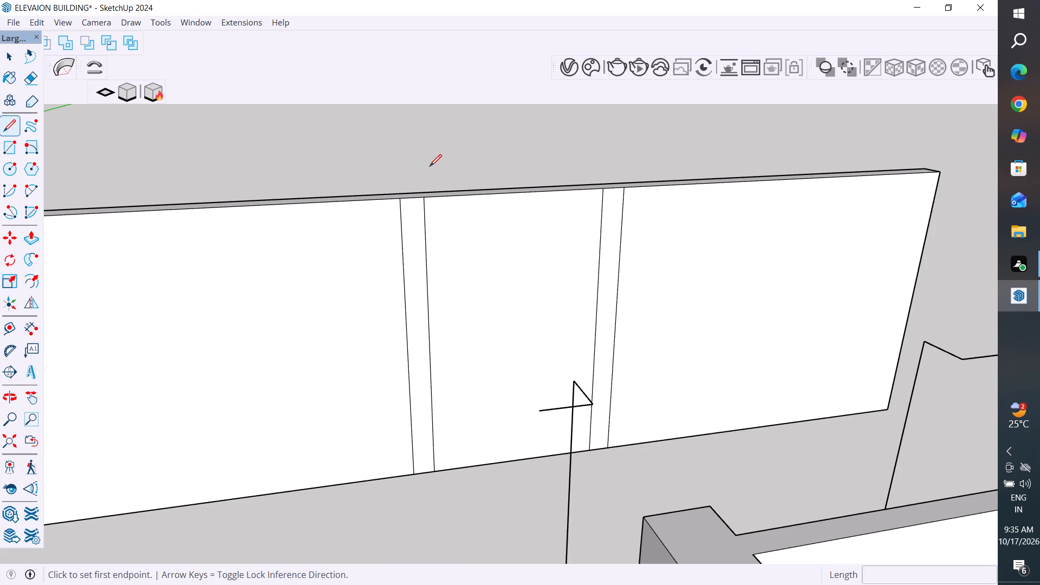
pyautogui.moveTo(430, 166); pyautogui.dragTo(472, 382, button='middle')
pyautogui.scroll(1, 470, 380)
pyautogui.scroll(3, 395, 223)
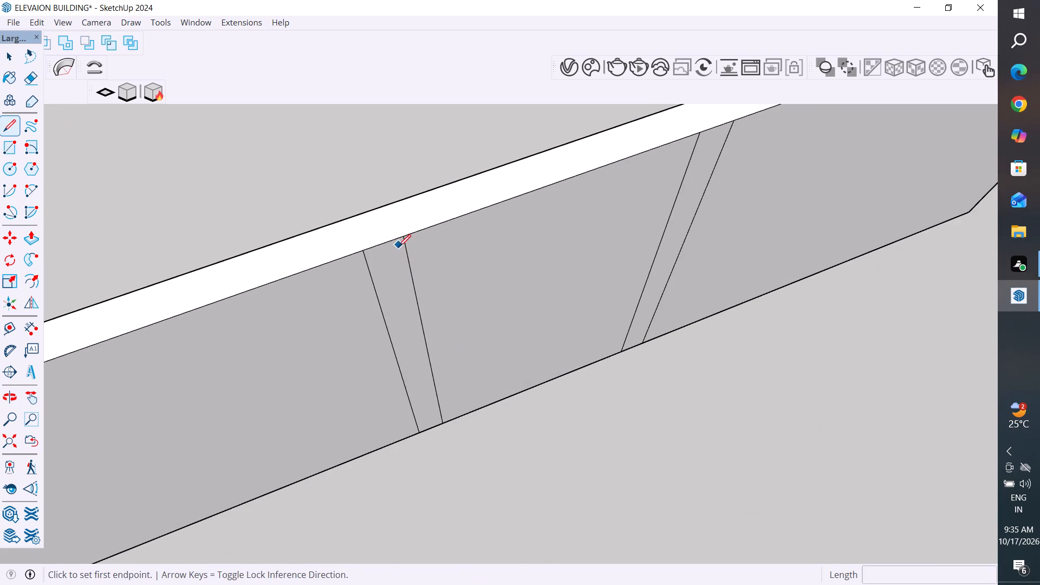
pyautogui.click(404, 239)
pyautogui.click(390, 205)
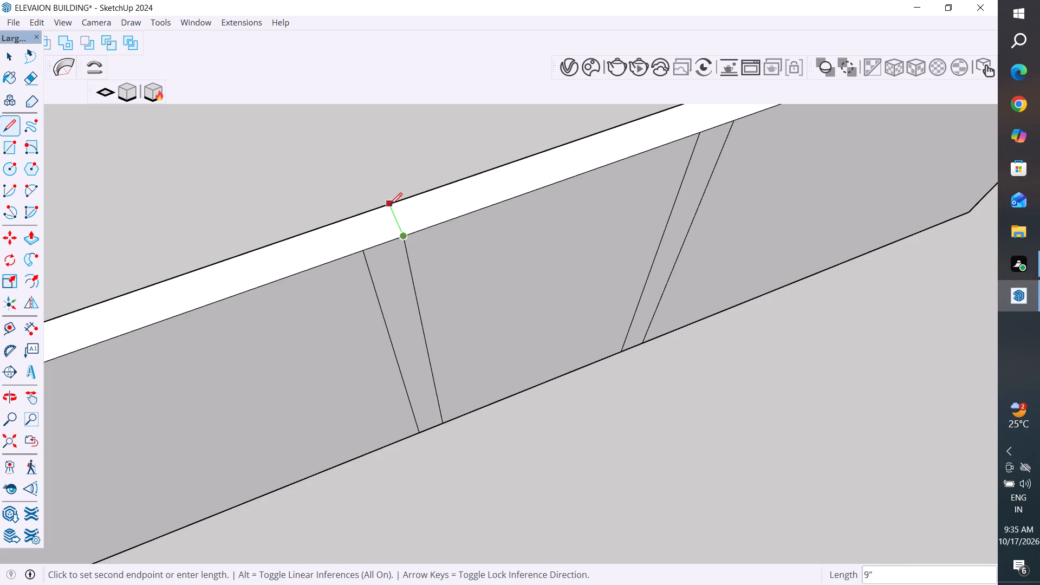
pyautogui.press('Escape')
pyautogui.moveTo(418, 275); pyautogui.dragTo(538, 314, button='middle')
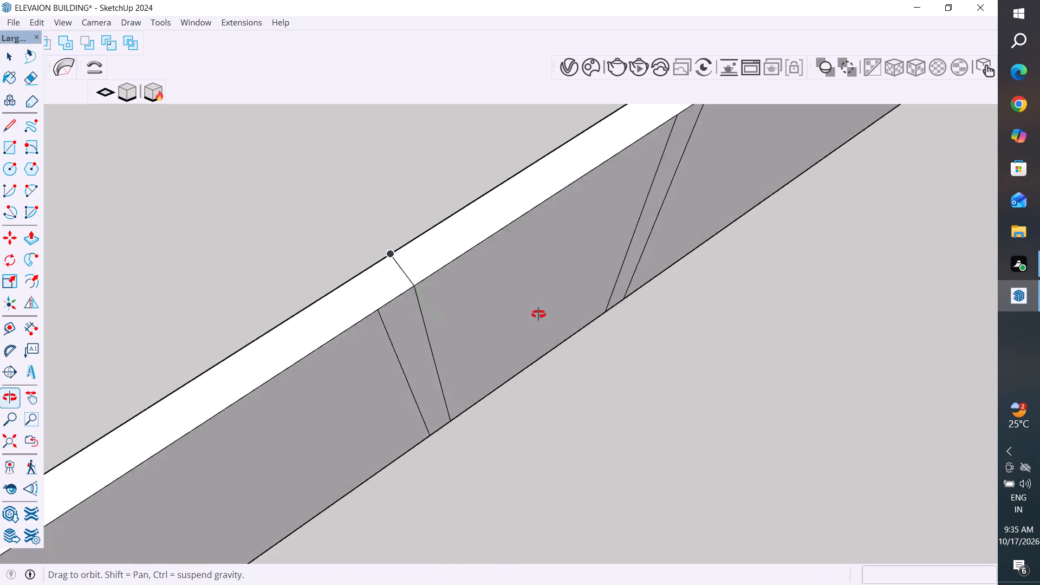
# Draw a 9" line across the wall's top face from the strip farther from the bed, starting at its upper corner facing the other strip.
pyautogui.moveTo(538, 314); pyautogui.dragTo(337, 254, button='middle')
pyautogui.scroll(-6, 476, 354)
pyautogui.moveTo(725, 254); pyautogui.dragTo(603, 401, button='middle')
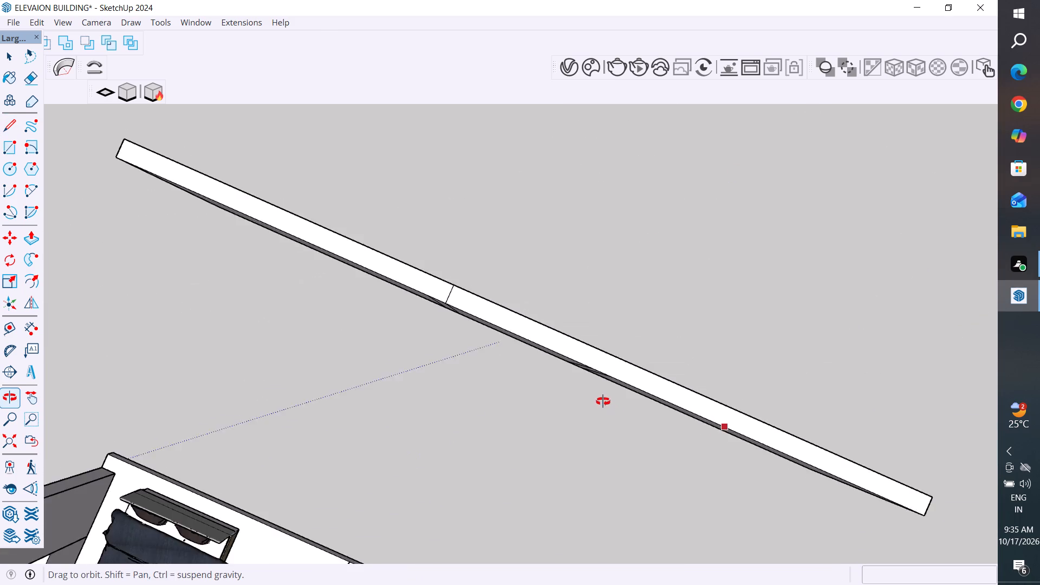
pyautogui.moveTo(603, 401); pyautogui.dragTo(603, 398, button='middle')
pyautogui.scroll(8, 599, 377)
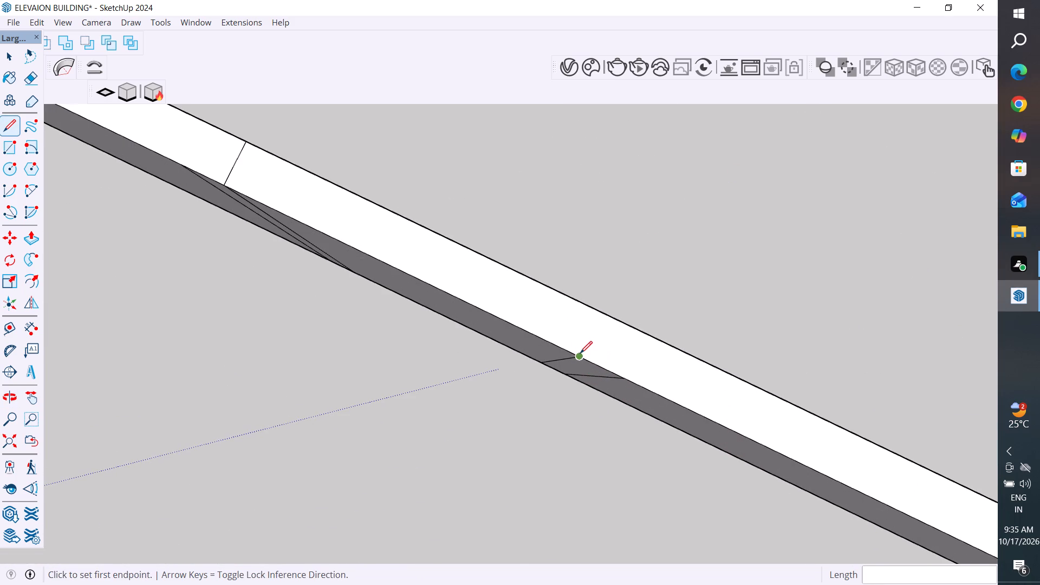
pyautogui.click(580, 353)
pyautogui.click(597, 311)
pyautogui.press('Escape')
pyautogui.click(14, 60)
# Draw two 10' vertical lines down the detached wall's outer face from the outer ends of the two lines across its top.
pyautogui.scroll(-4, 339, 281)
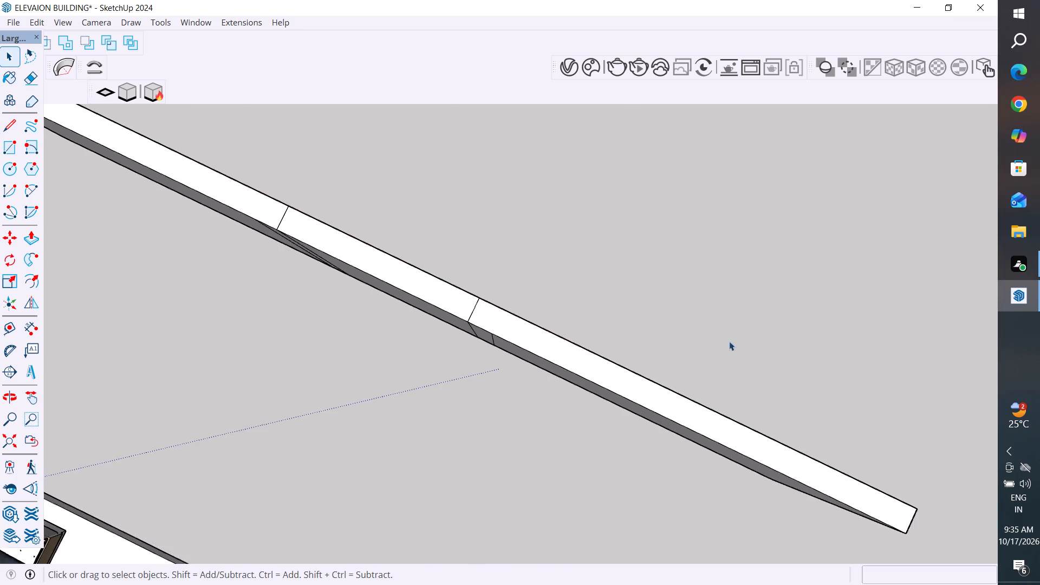
pyautogui.moveTo(720, 348); pyautogui.dragTo(414, 384, button='middle')
pyautogui.scroll(-6, 543, 289)
pyautogui.moveTo(692, 375); pyautogui.dragTo(567, 330, button='middle')
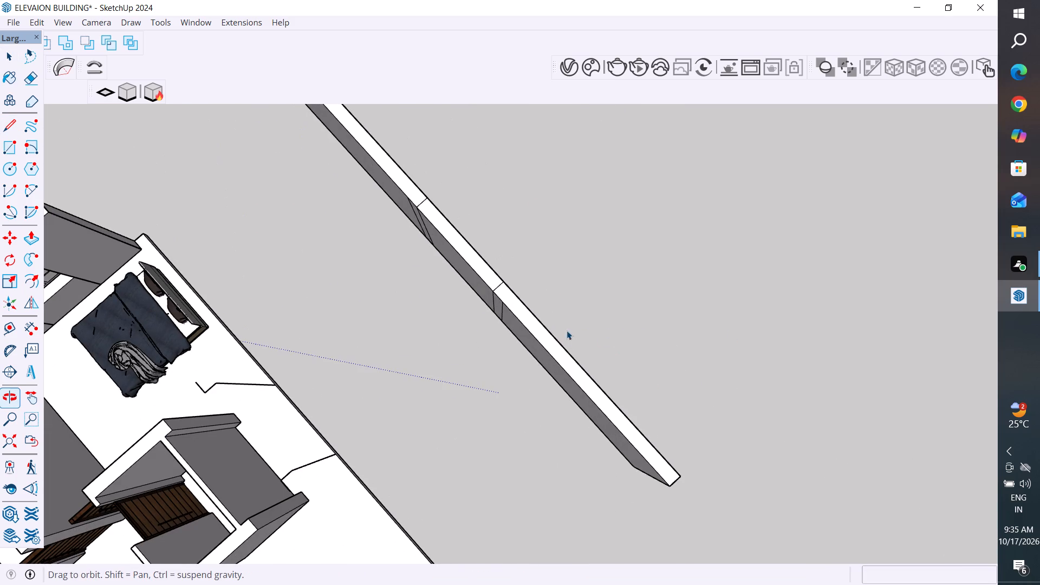
pyautogui.scroll(-7, 747, 426)
pyautogui.moveTo(622, 418); pyautogui.dragTo(489, 174, button='middle')
pyautogui.moveTo(712, 335); pyautogui.dragTo(613, 298, button='middle')
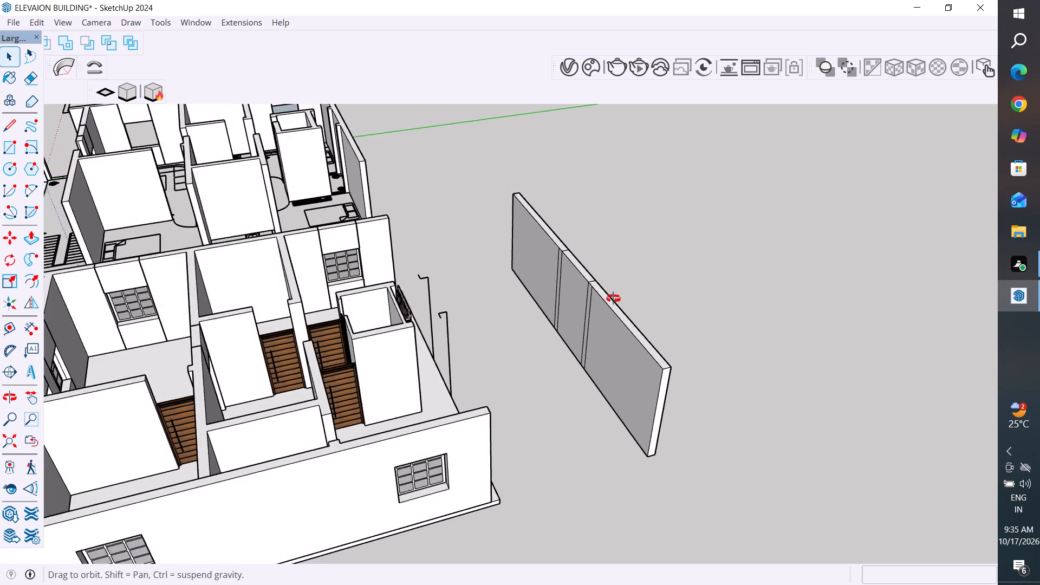
pyautogui.moveTo(613, 298); pyautogui.dragTo(495, 307, button='middle')
pyautogui.scroll(4, 375, 220)
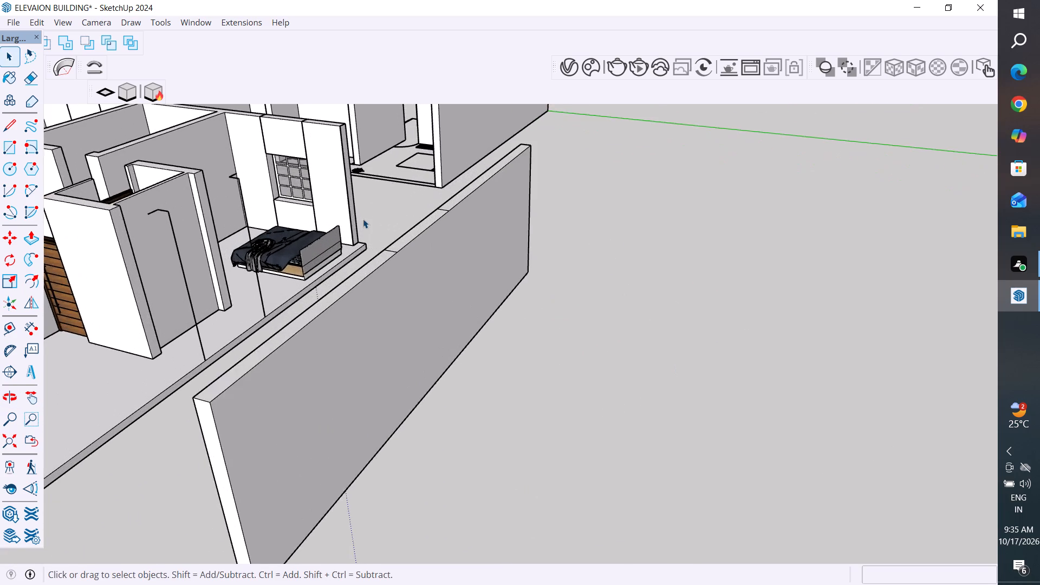
pyautogui.scroll(3, 368, 229)
pyautogui.moveTo(383, 248); pyautogui.dragTo(406, 230, button='middle')
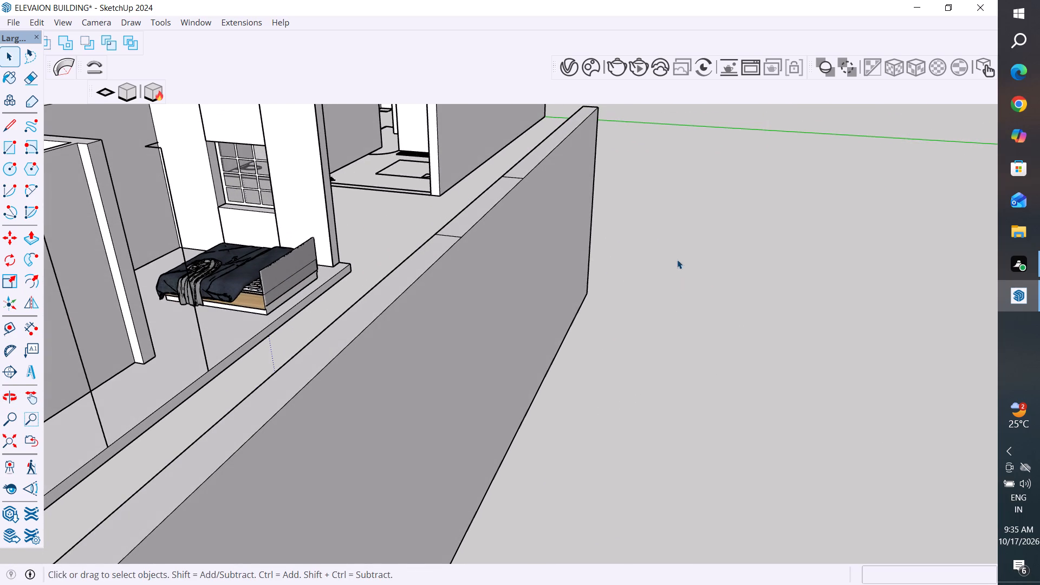
pyautogui.click(10, 123)
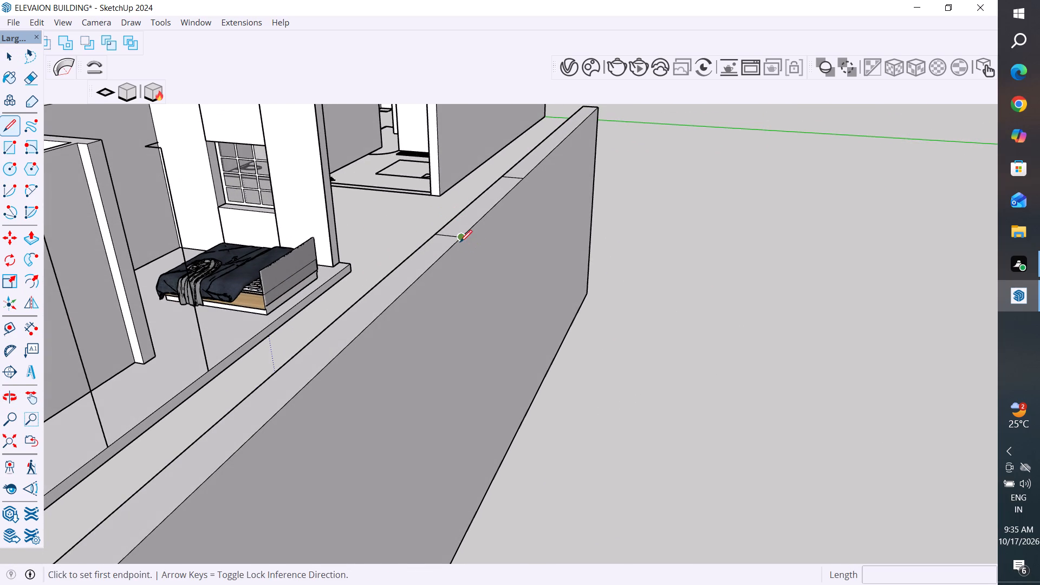
pyautogui.click(460, 240)
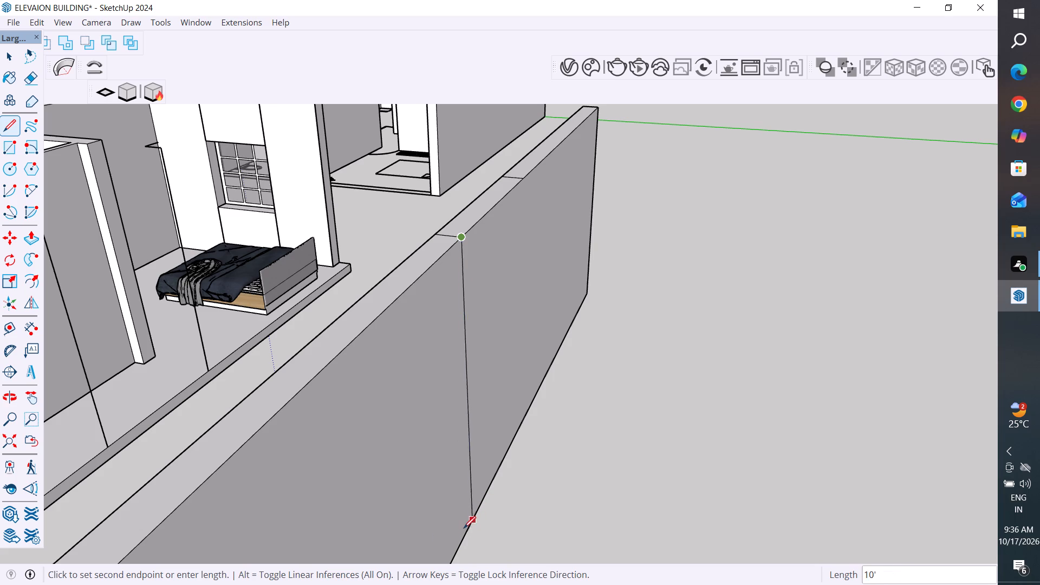
pyautogui.click(471, 529)
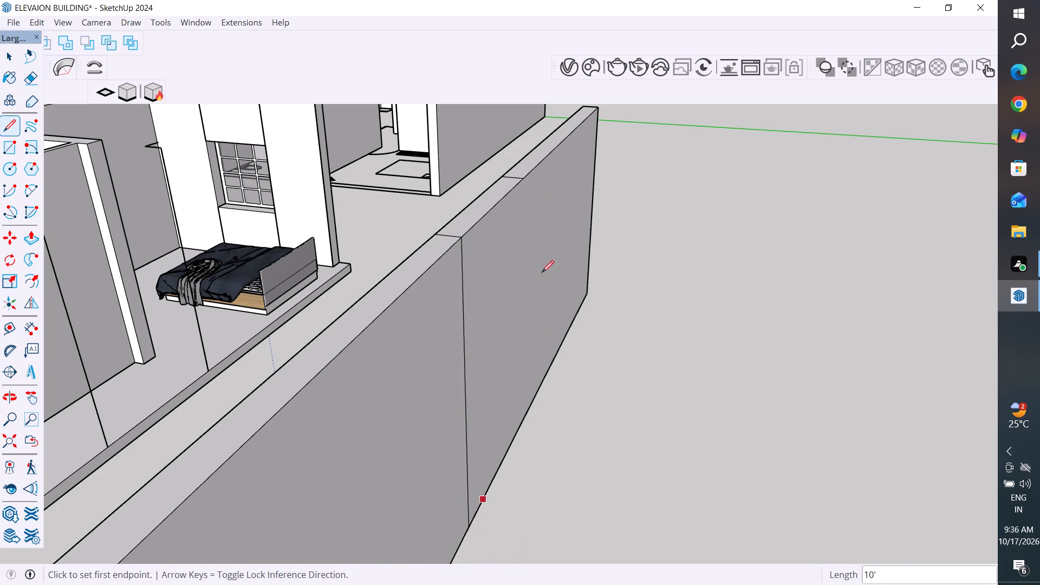
pyautogui.click(527, 178)
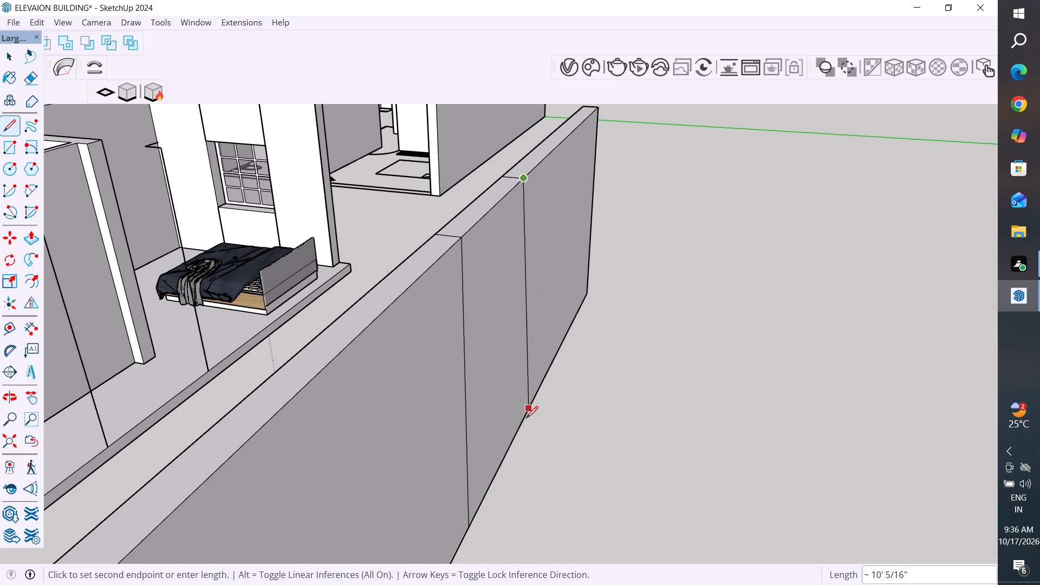
pyautogui.click(521, 427)
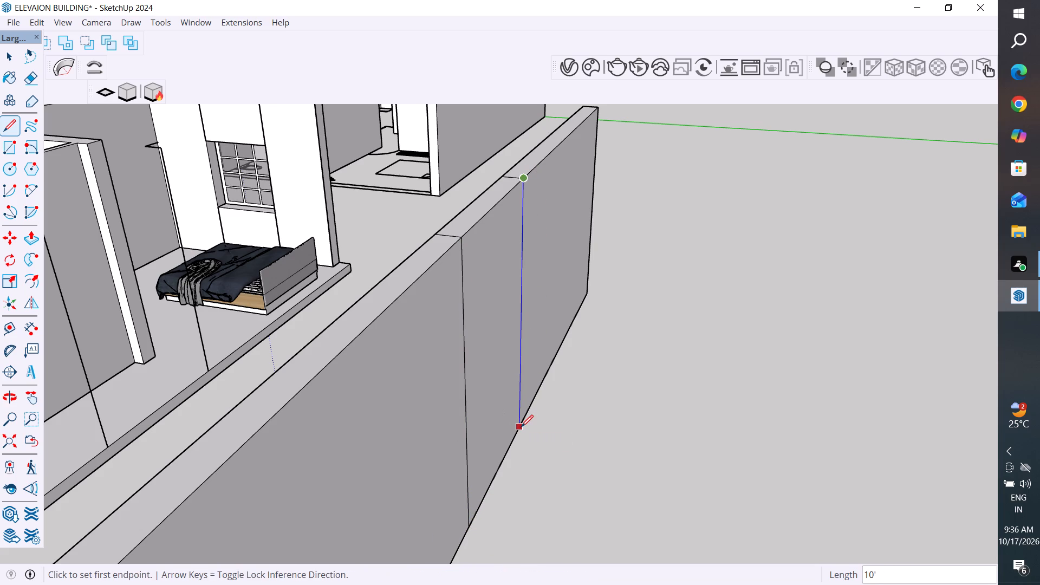
pyautogui.click(14, 56)
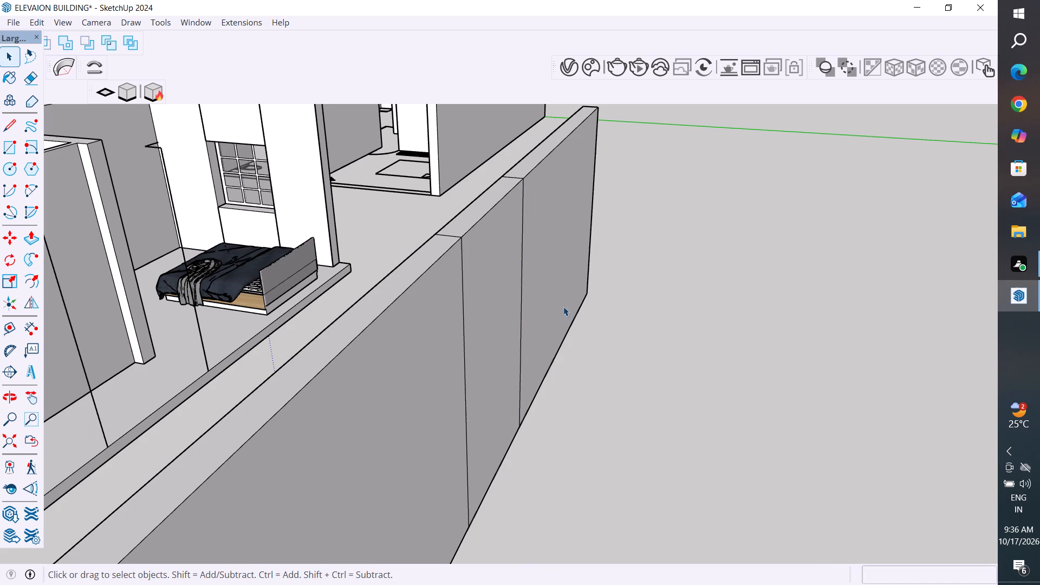
# Delete the outer and inner faces of the detached wall's middle section between the division lines.
pyautogui.click(563, 307)
pyautogui.scroll(-5, 707, 309)
pyautogui.moveTo(713, 319); pyautogui.dragTo(762, 434, button='middle')
pyautogui.scroll(-5, 665, 253)
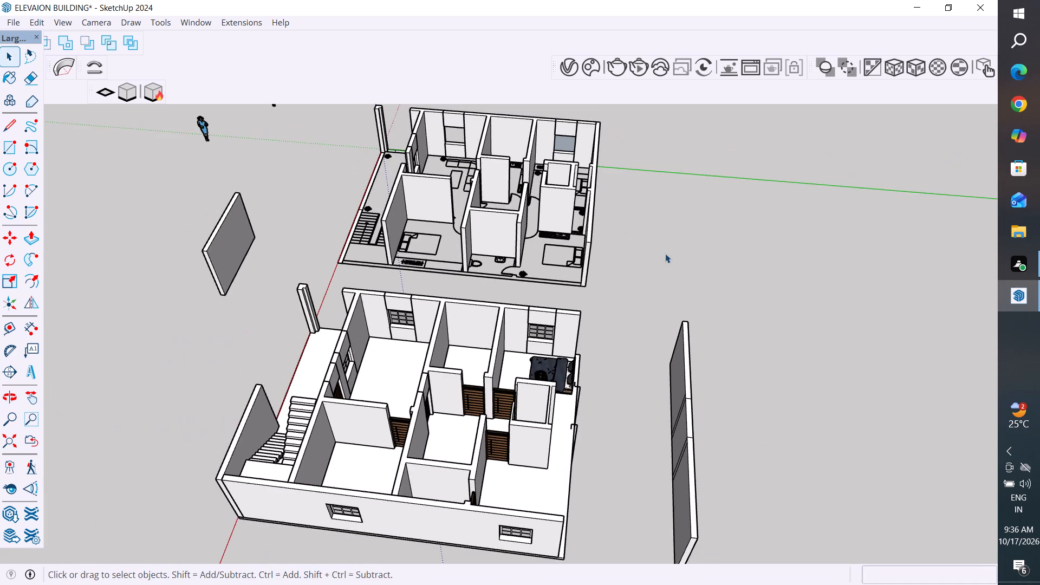
pyautogui.moveTo(649, 420); pyautogui.dragTo(680, 431, button='middle')
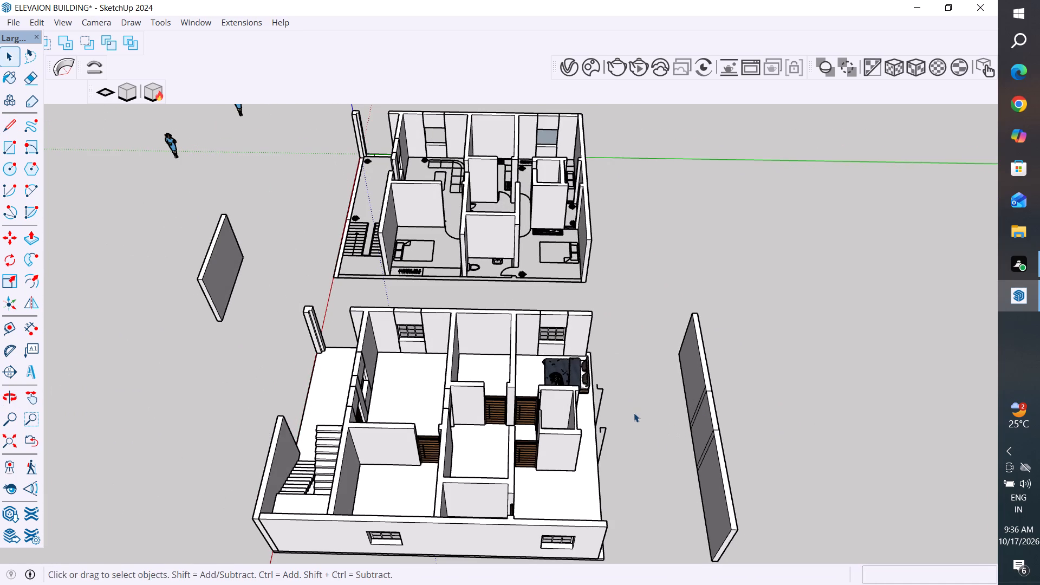
pyautogui.scroll(1, 634, 411)
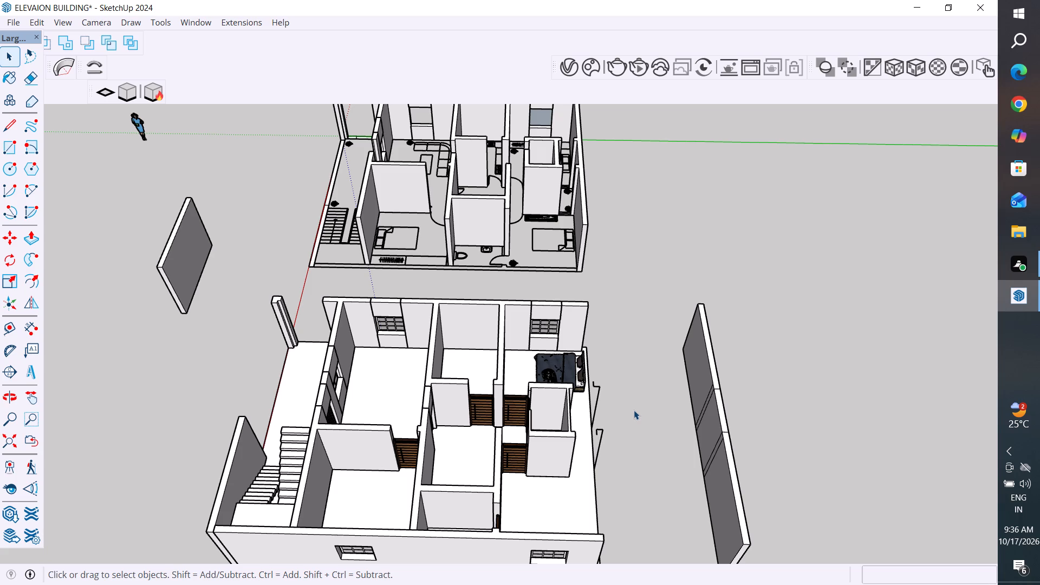
pyautogui.scroll(3, 634, 410)
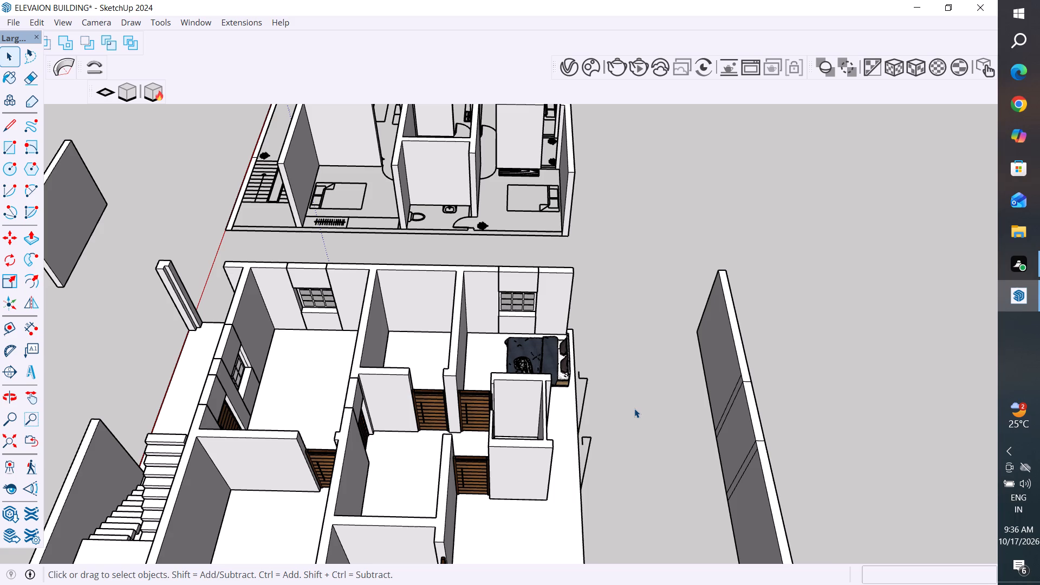
pyautogui.moveTo(634, 408); pyautogui.dragTo(553, 340, button='middle')
pyautogui.moveTo(713, 389); pyautogui.dragTo(472, 323, button='middle')
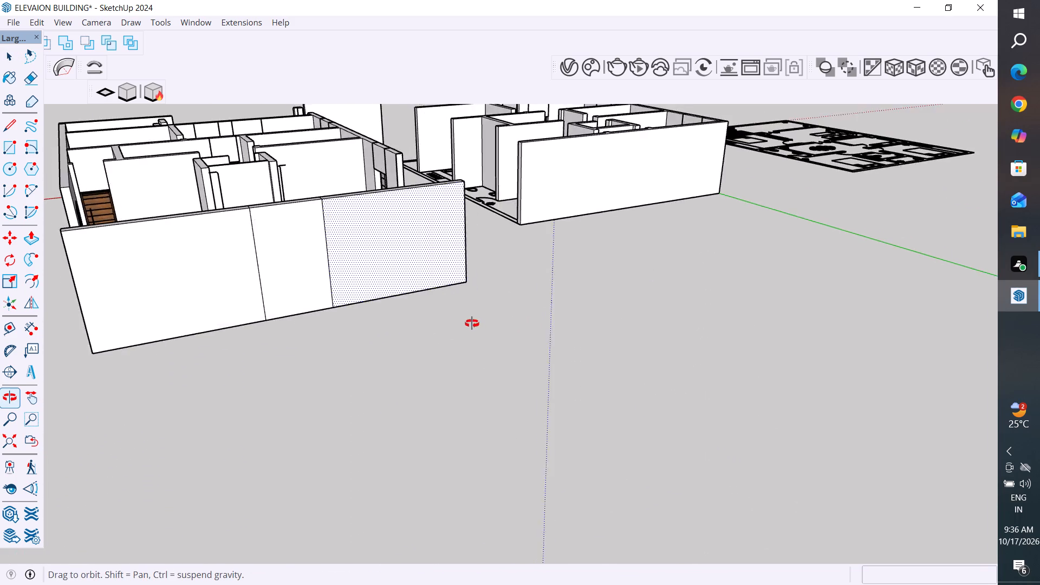
pyautogui.moveTo(472, 323); pyautogui.dragTo(447, 342, button='middle')
pyautogui.click(263, 285)
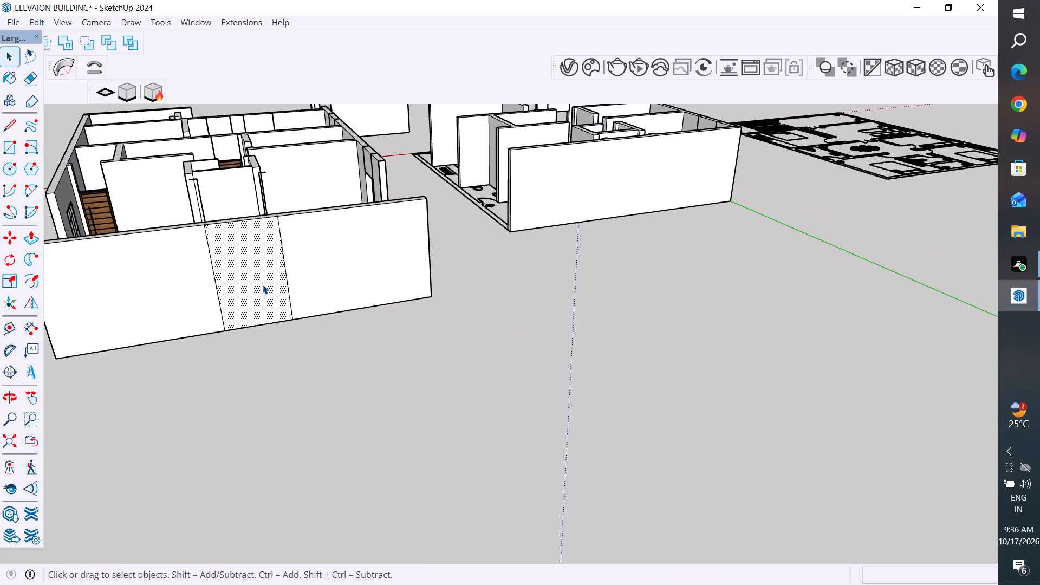
pyautogui.press('Delete')
pyautogui.click(242, 285)
pyautogui.press('Delete')
# Delete the middle section's top and base faces and the long edges bridging the two remaining wall pieces.
pyautogui.moveTo(264, 318); pyautogui.dragTo(261, 360, button='middle')
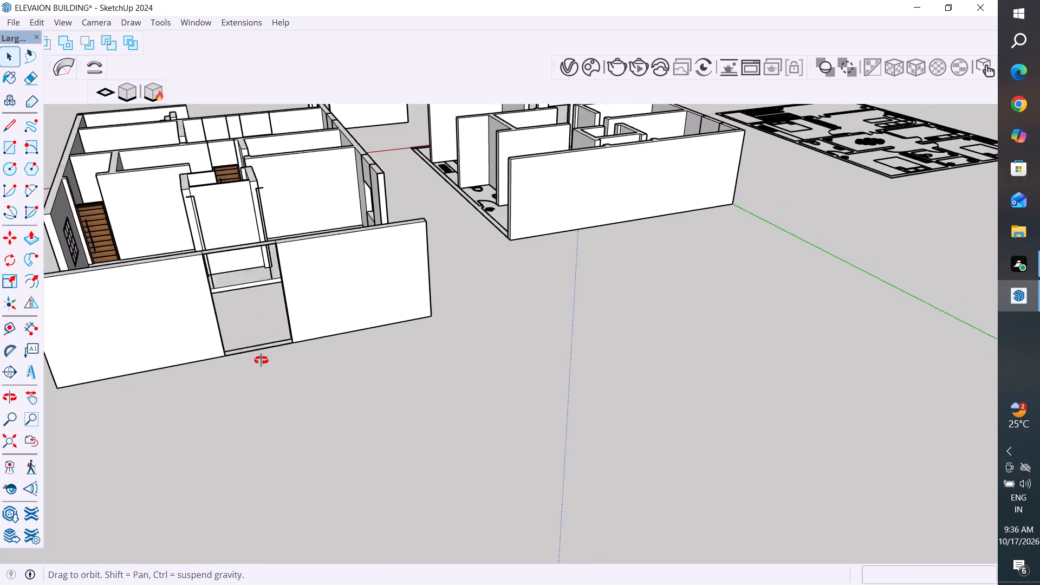
pyautogui.moveTo(261, 360); pyautogui.dragTo(257, 382, button='middle')
pyautogui.scroll(-4, 429, 206)
pyautogui.moveTo(507, 262); pyautogui.dragTo(561, 335, button='middle')
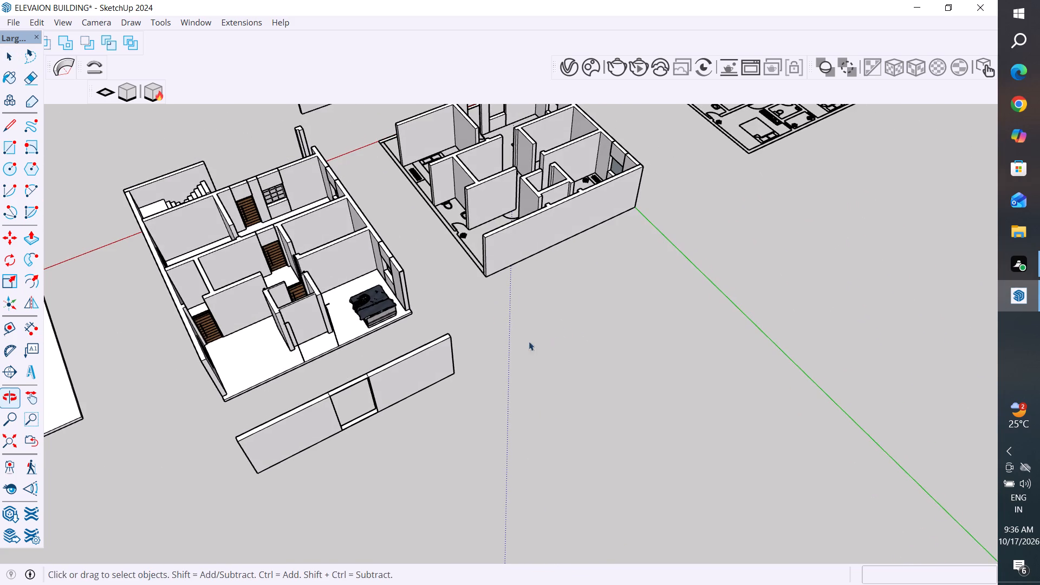
pyautogui.scroll(10, 340, 386)
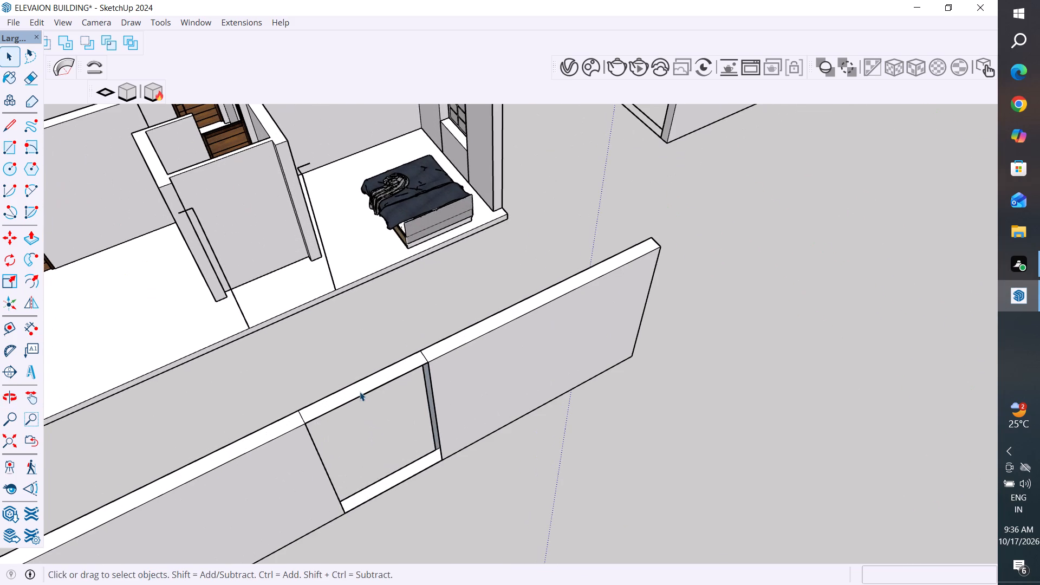
pyautogui.click(361, 393)
pyautogui.press('Delete')
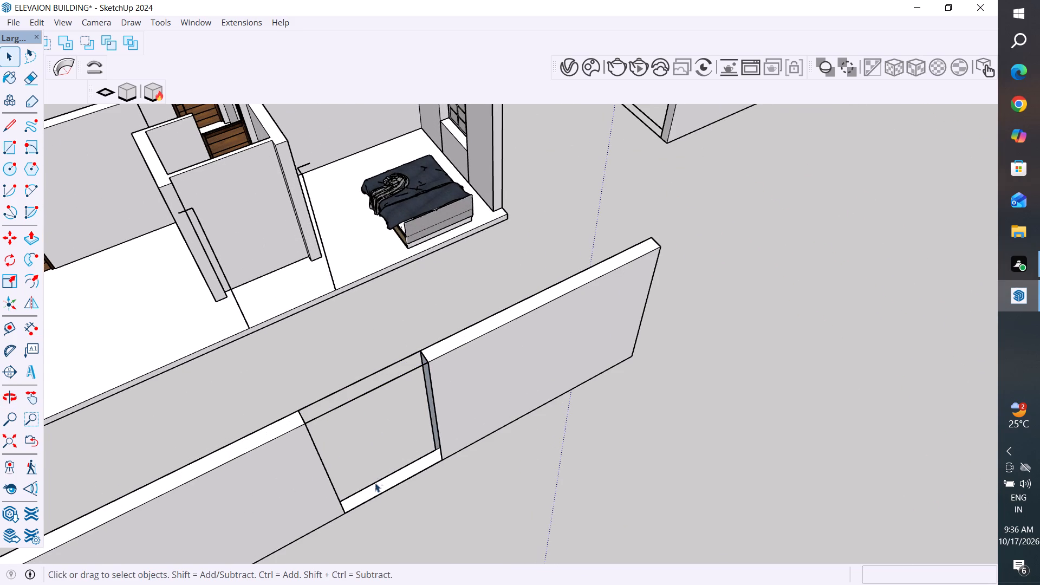
pyautogui.click(381, 487)
pyautogui.press('Delete')
pyautogui.moveTo(512, 497); pyautogui.dragTo(448, 510, button='middle')
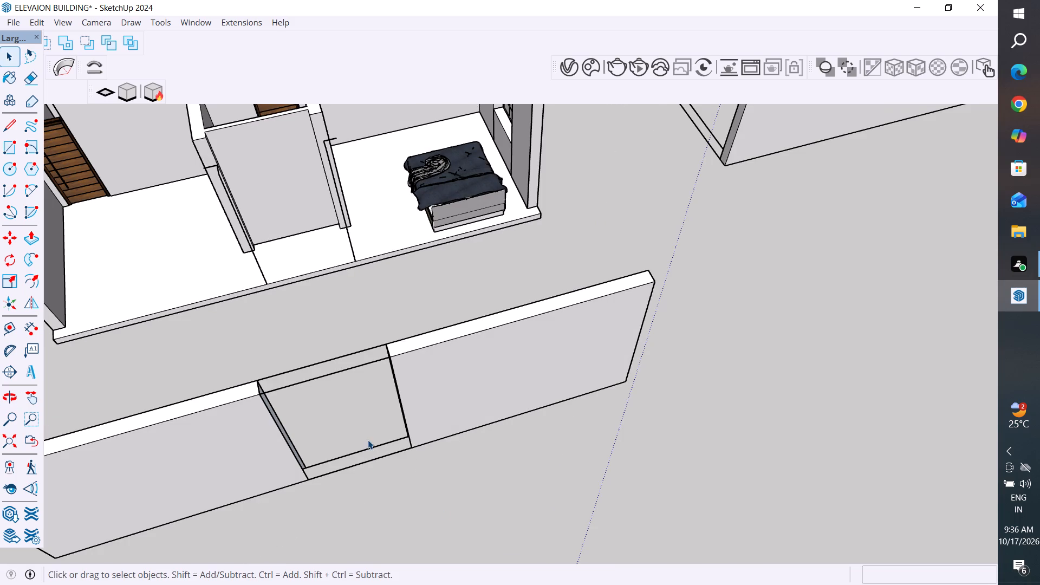
pyautogui.moveTo(368, 440); pyautogui.dragTo(356, 483)
pyautogui.press('Delete')
pyautogui.moveTo(331, 339); pyautogui.dragTo(320, 386)
pyautogui.press('Delete')
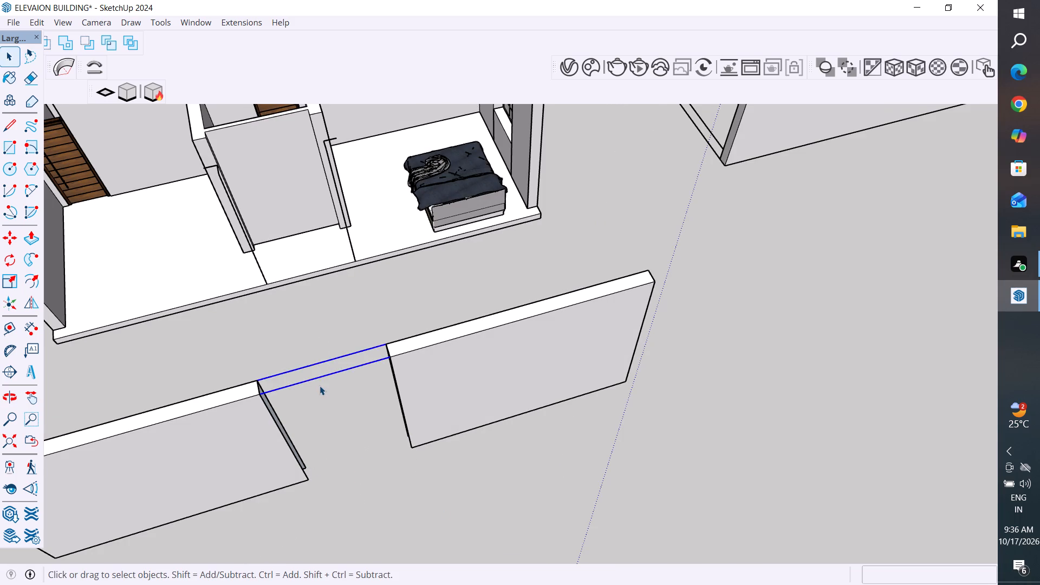
# Close the open end of the wall piece nearer the bed with a 10' by 9" rectangle.
pyautogui.moveTo(357, 390); pyautogui.dragTo(536, 341, button='middle')
pyautogui.scroll(3, 467, 484)
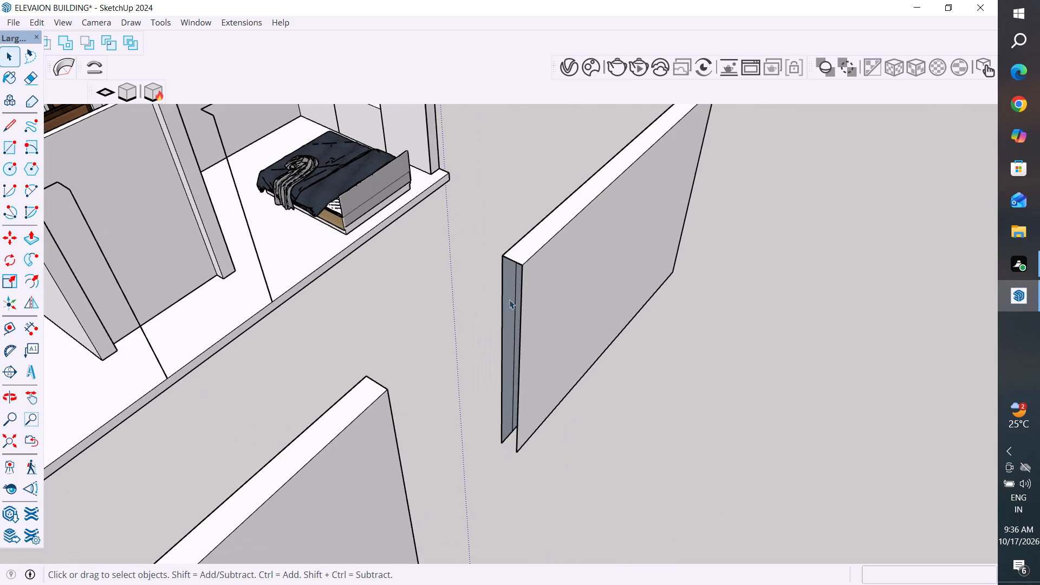
pyautogui.scroll(1, 506, 280)
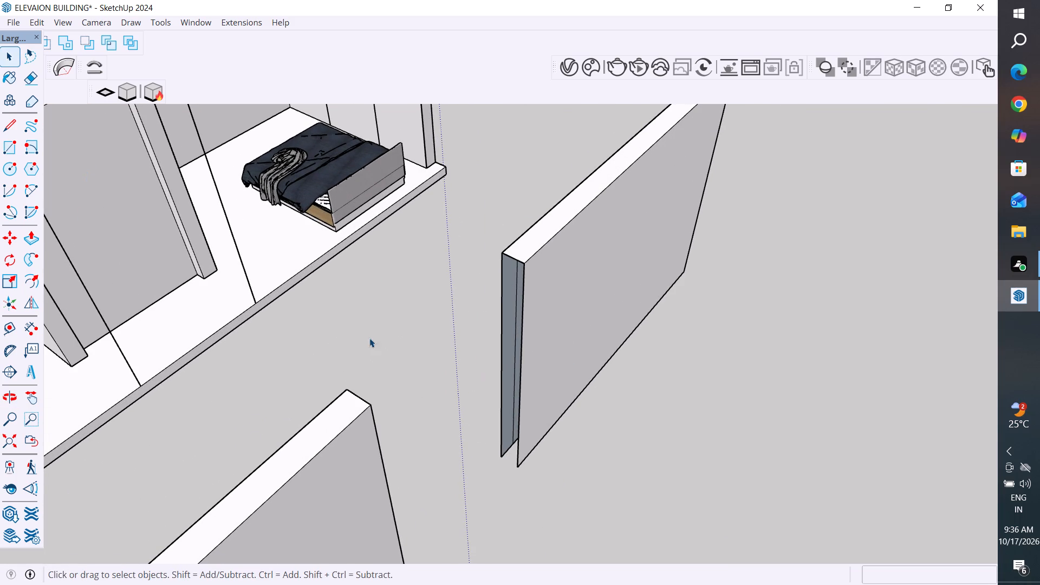
pyautogui.click(14, 149)
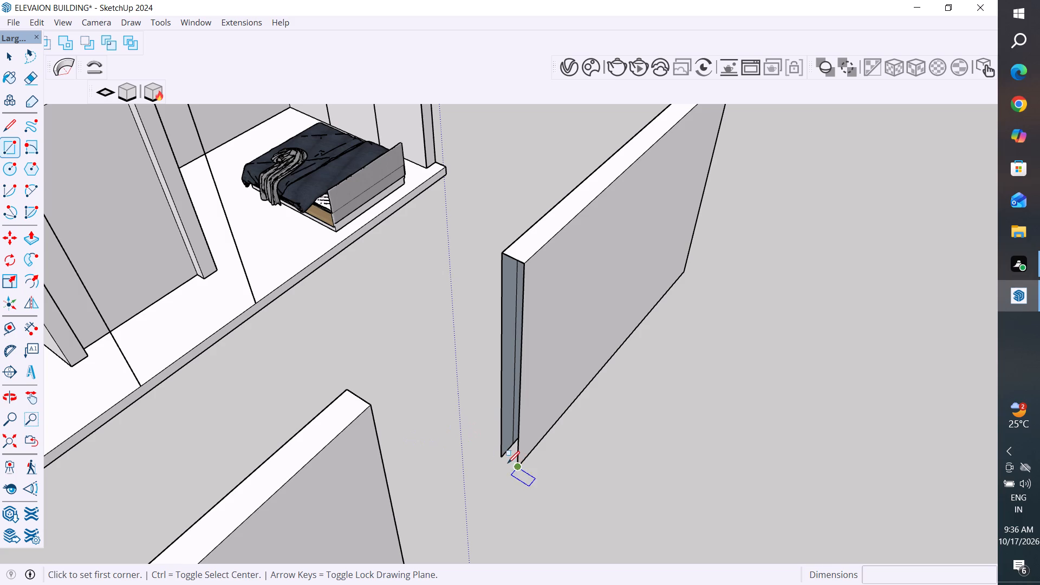
pyautogui.click(505, 459)
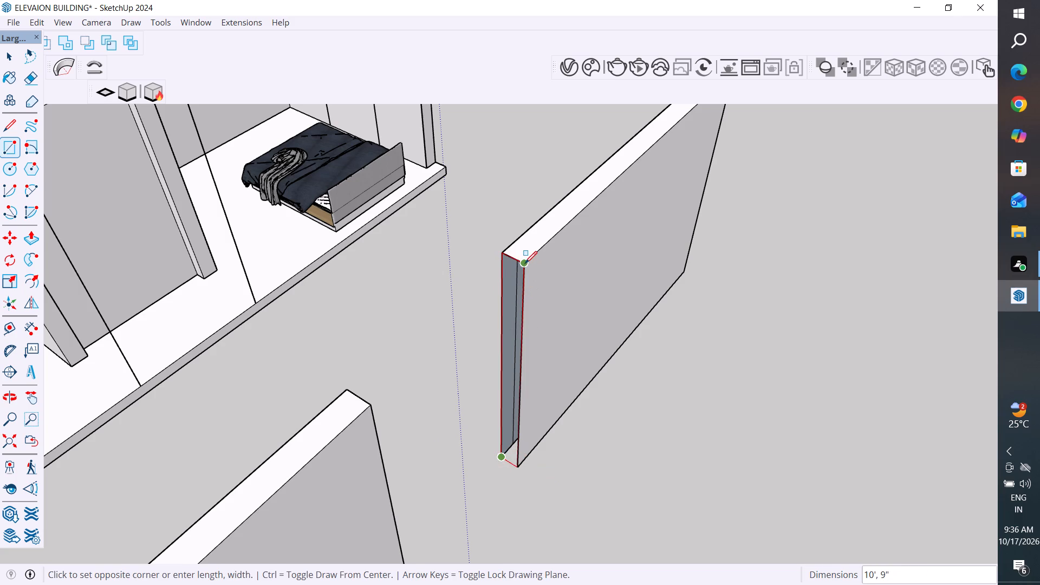
pyautogui.click(525, 263)
# Close the open end of the wall piece farther from the bed with a 10' by 9" rectangle.
pyautogui.moveTo(556, 448); pyautogui.dragTo(274, 450, button='middle')
pyautogui.scroll(-6, 323, 487)
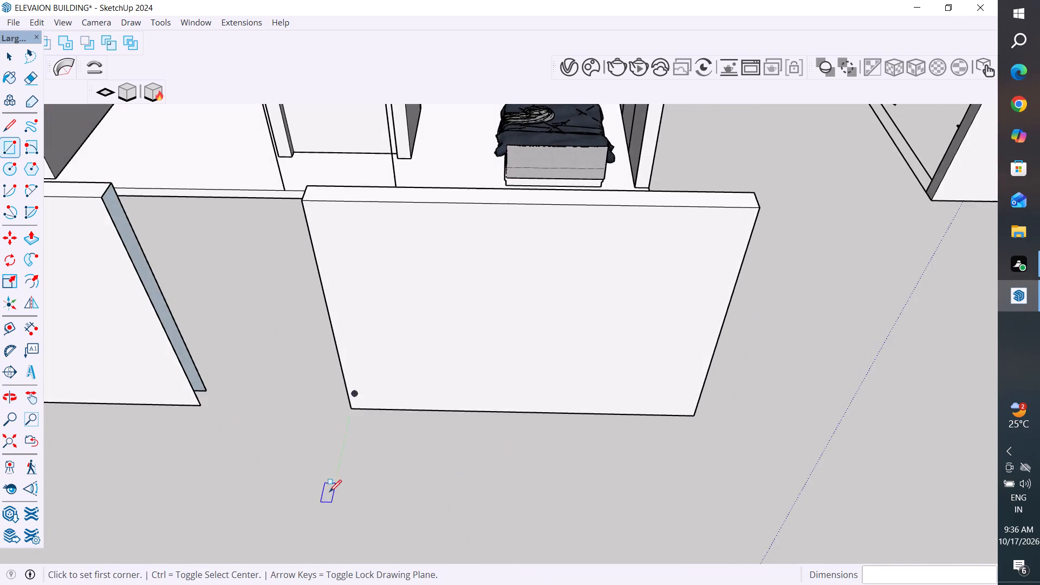
pyautogui.moveTo(401, 473); pyautogui.dragTo(341, 515, button='middle')
pyautogui.scroll(3, 156, 317)
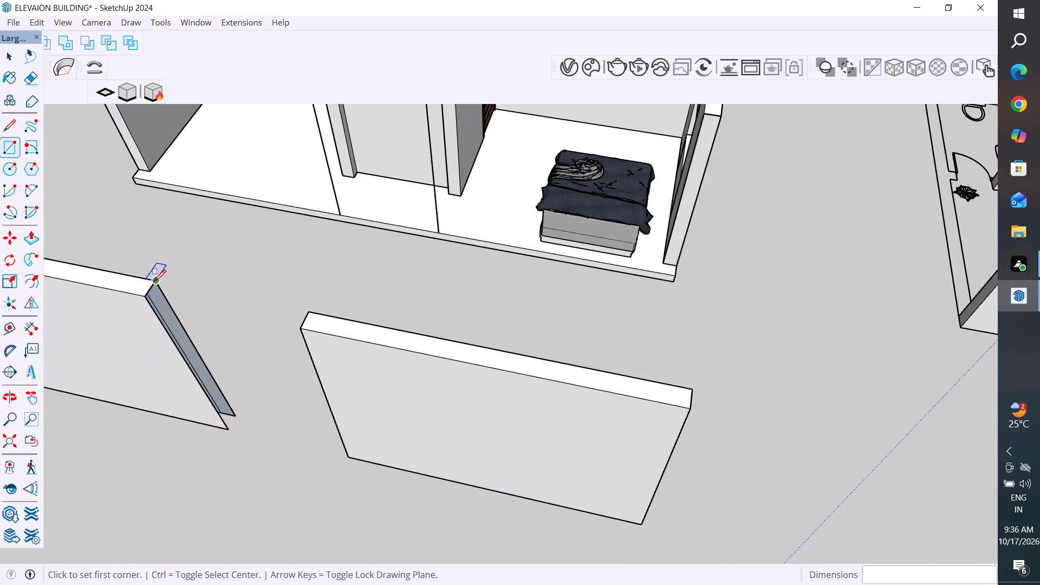
pyautogui.click(155, 278)
pyautogui.click(234, 437)
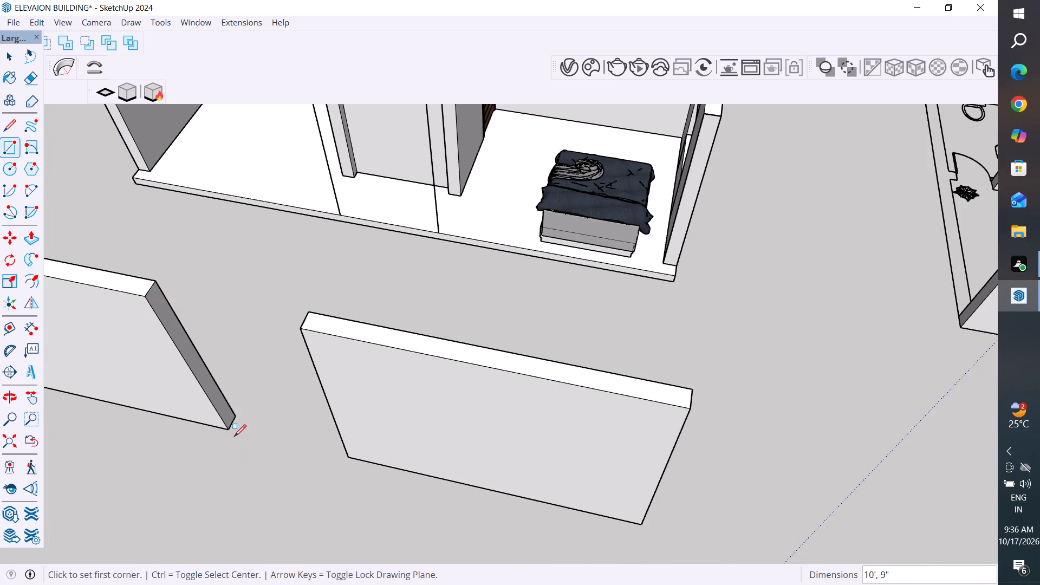
pyautogui.click(14, 53)
# Examine the two separated wall pieces and the house model from below.
pyautogui.scroll(-5, 276, 369)
pyautogui.moveTo(284, 445); pyautogui.dragTo(464, 197, button='middle')
pyautogui.scroll(-5, 395, 398)
pyautogui.moveTo(414, 417); pyautogui.dragTo(471, 321, button='middle')
pyautogui.scroll(-4, 399, 438)
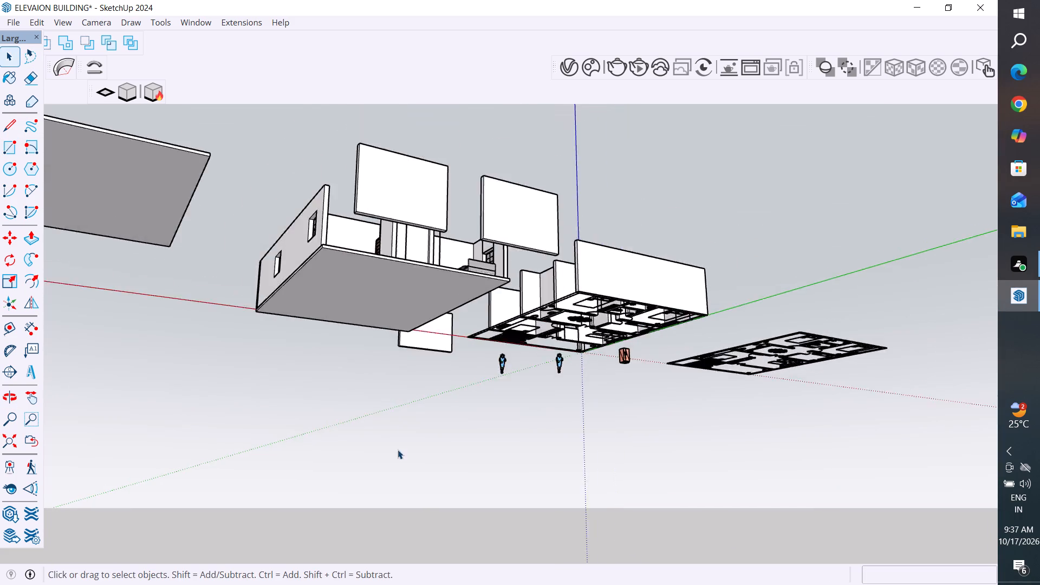
pyautogui.scroll(-2, 398, 450)
pyautogui.moveTo(458, 259); pyautogui.dragTo(449, 147, button='middle')
pyautogui.scroll(8, 441, 179)
pyautogui.scroll(3, 451, 249)
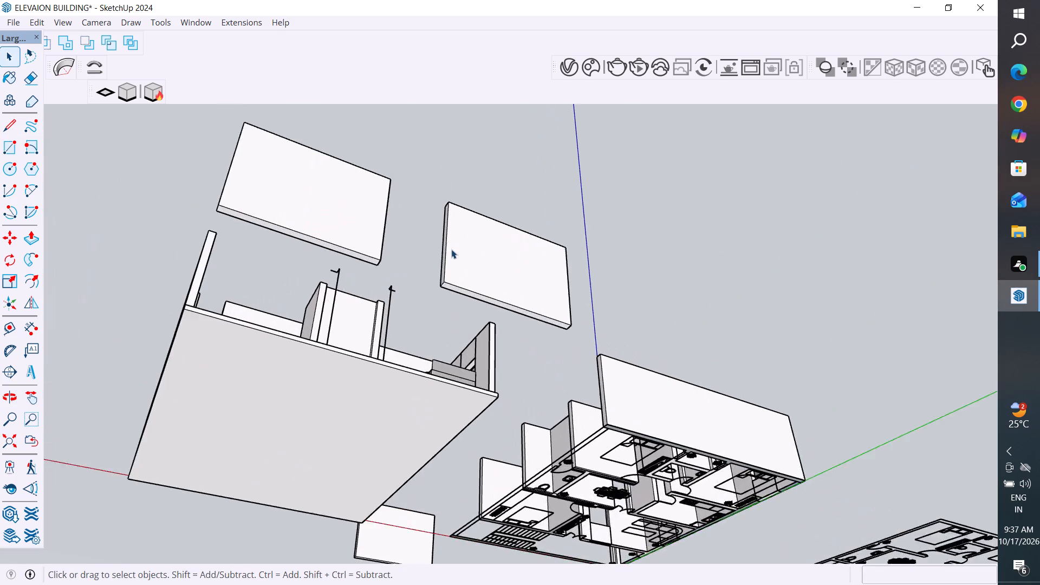
# Delete the short stray edges beside the floor slab's open side near the bed, leaving only the two upright edges.
pyautogui.moveTo(470, 232); pyautogui.dragTo(406, 486, button='middle')
pyautogui.scroll(-11, 513, 304)
pyautogui.moveTo(460, 353); pyautogui.dragTo(646, 505, button='middle')
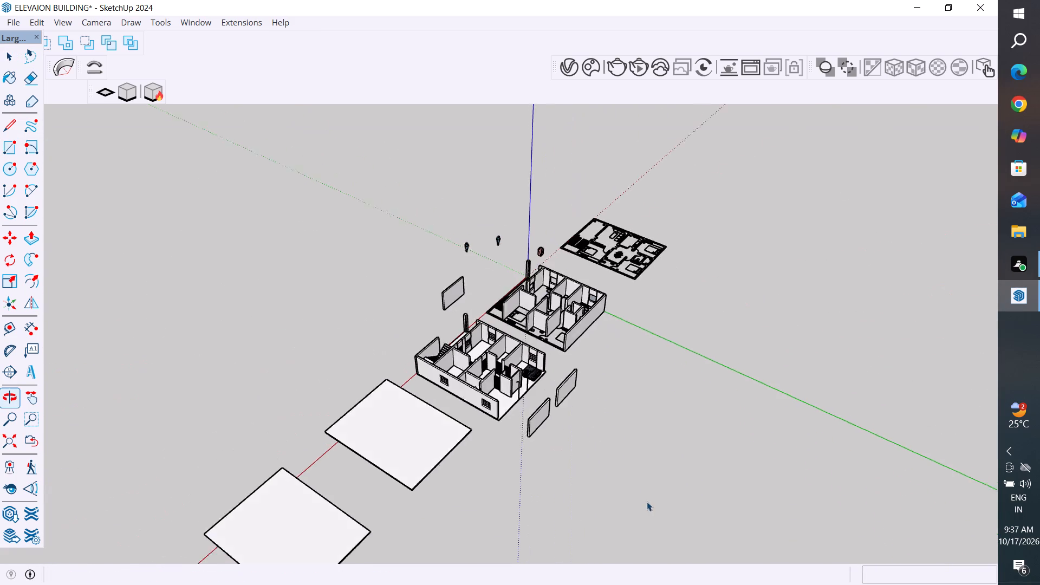
pyautogui.moveTo(536, 420); pyautogui.dragTo(639, 475, button='middle')
pyautogui.scroll(7, 619, 437)
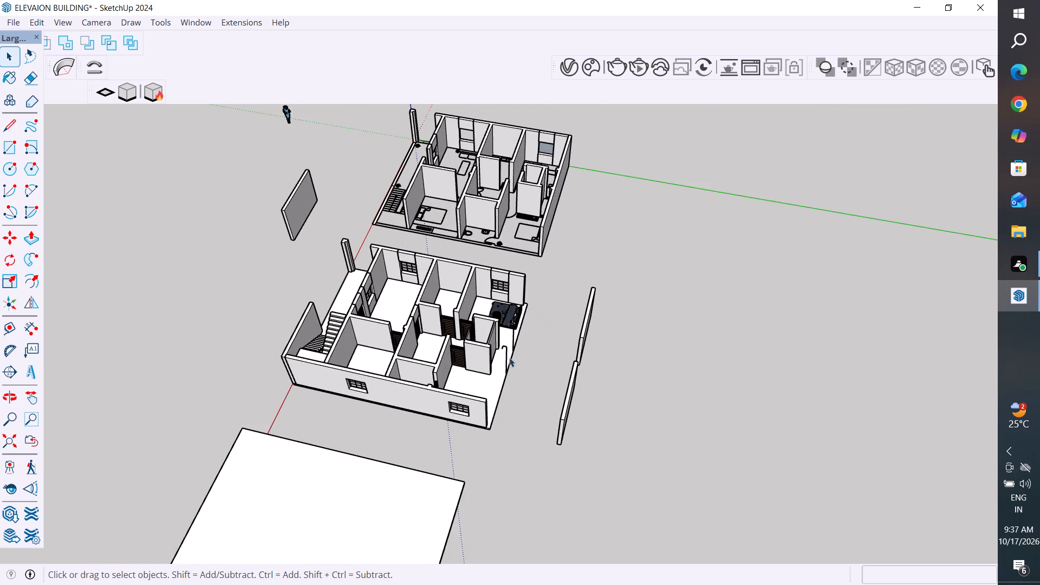
pyautogui.moveTo(506, 353); pyautogui.dragTo(562, 380, button='middle')
pyautogui.scroll(8, 492, 339)
pyautogui.scroll(3, 546, 366)
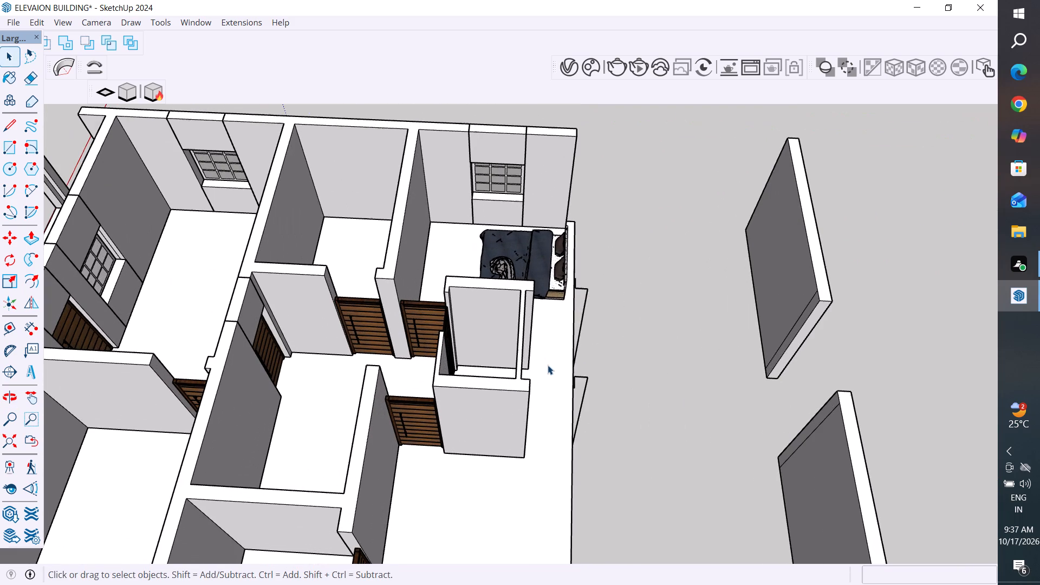
pyautogui.click(579, 375)
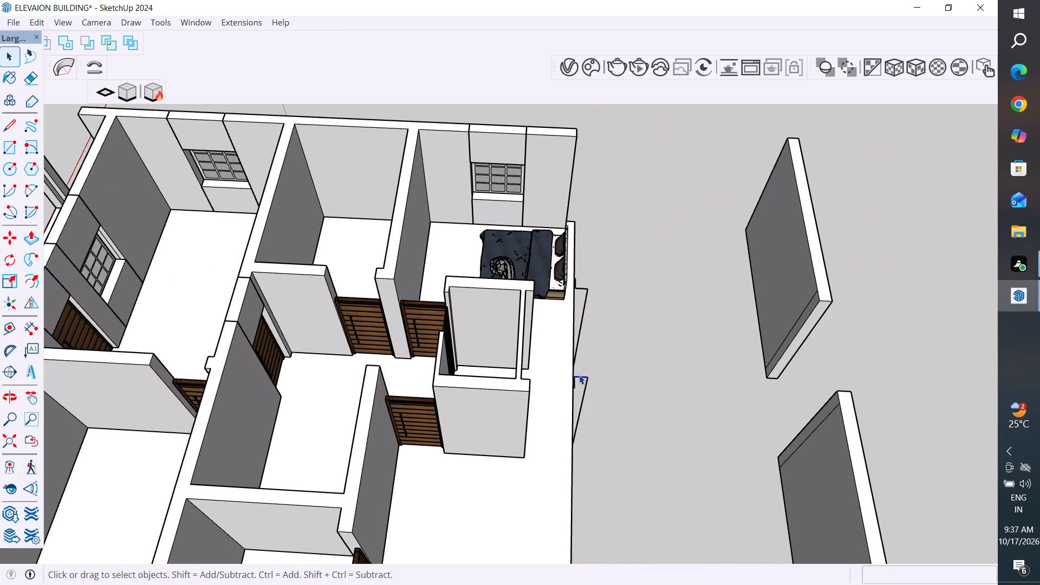
pyautogui.press('Delete')
pyautogui.moveTo(587, 379); pyautogui.dragTo(616, 361, button='middle')
pyautogui.scroll(4, 589, 378)
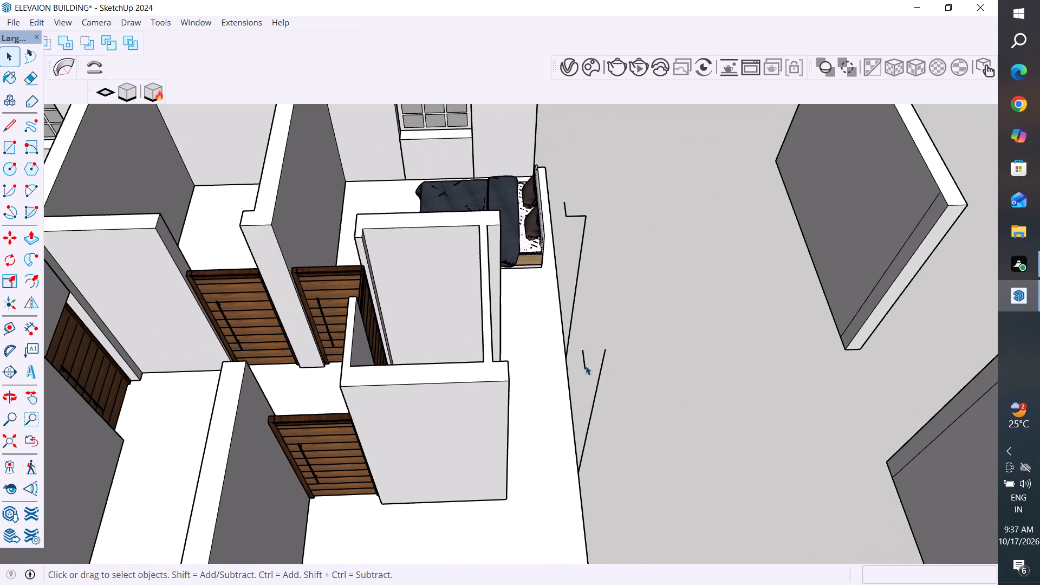
pyautogui.click(586, 366)
pyautogui.press('Delete')
pyautogui.click(574, 214)
pyautogui.press('Delete')
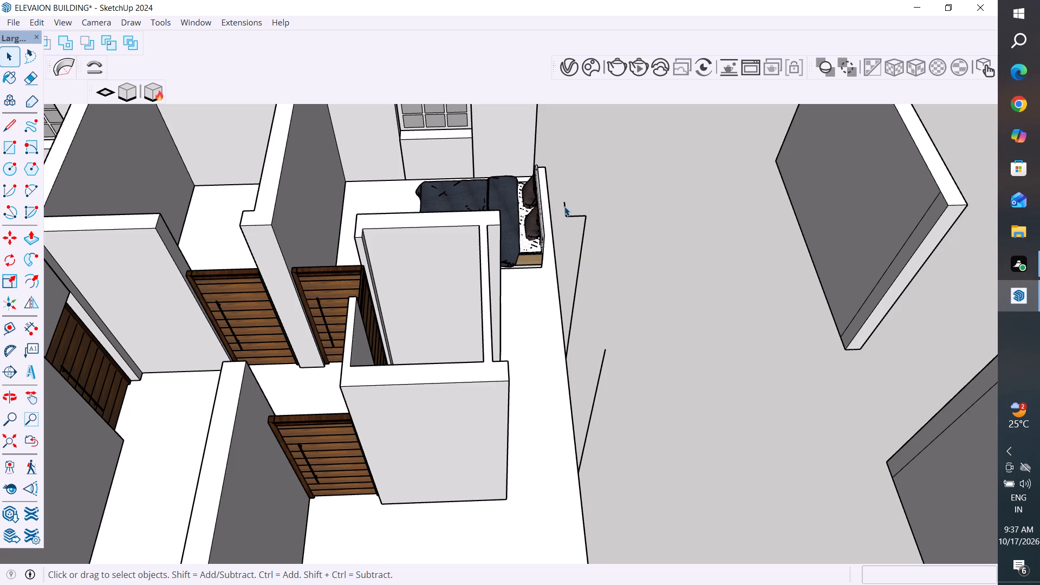
pyautogui.click(564, 206)
pyautogui.press('Delete')
pyautogui.click(577, 216)
pyautogui.press('Delete')
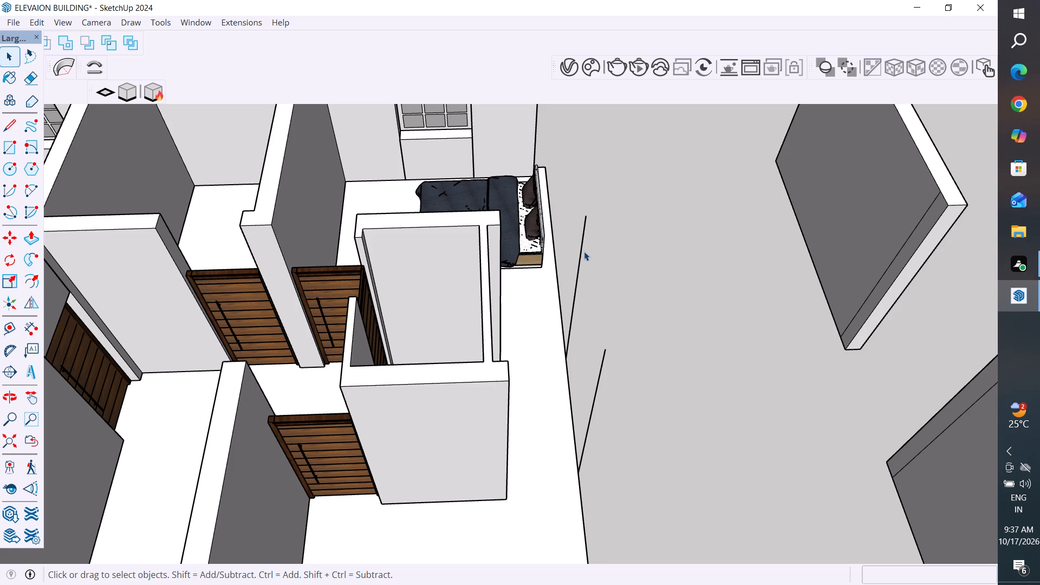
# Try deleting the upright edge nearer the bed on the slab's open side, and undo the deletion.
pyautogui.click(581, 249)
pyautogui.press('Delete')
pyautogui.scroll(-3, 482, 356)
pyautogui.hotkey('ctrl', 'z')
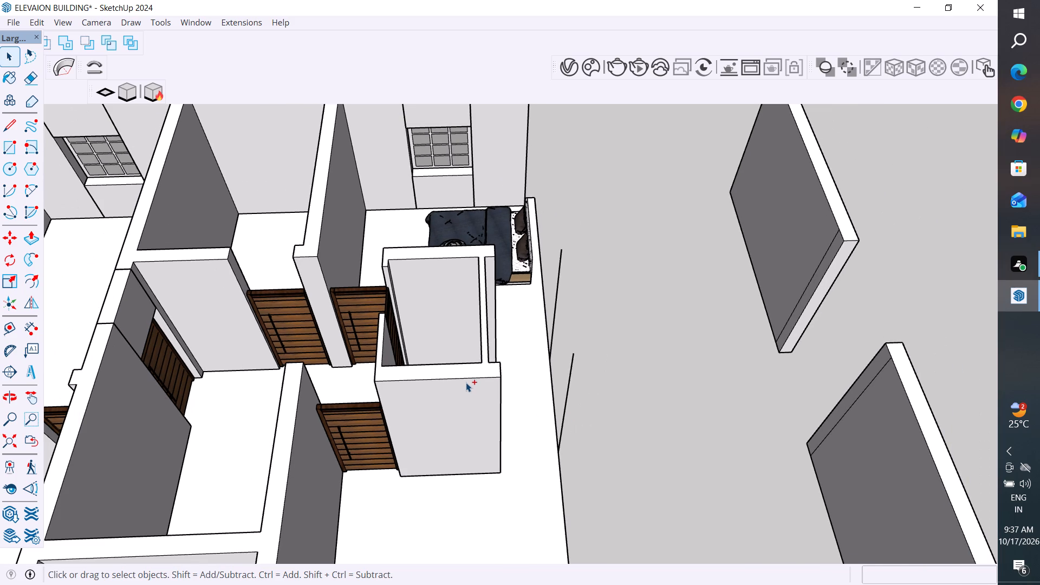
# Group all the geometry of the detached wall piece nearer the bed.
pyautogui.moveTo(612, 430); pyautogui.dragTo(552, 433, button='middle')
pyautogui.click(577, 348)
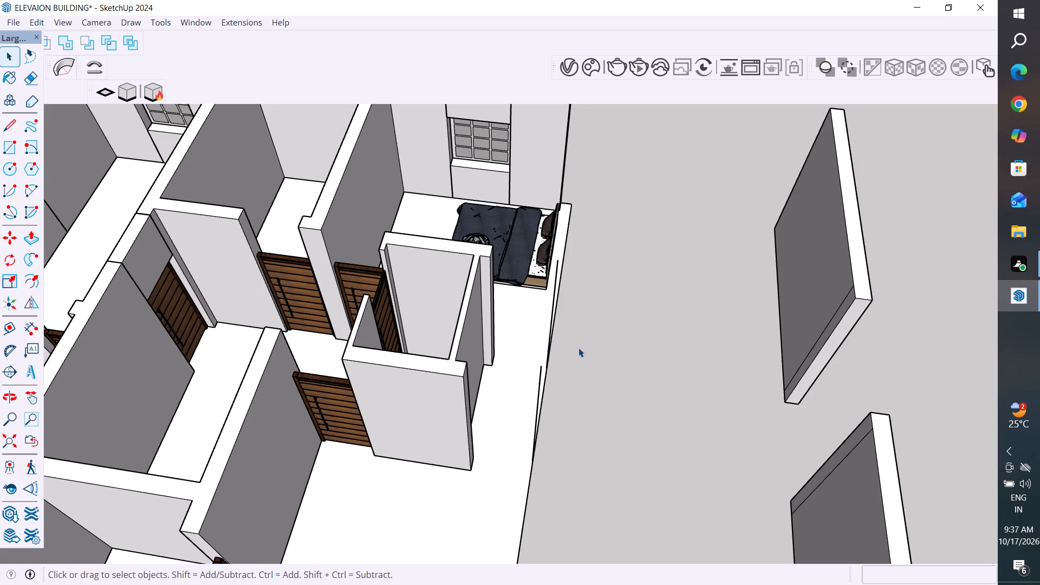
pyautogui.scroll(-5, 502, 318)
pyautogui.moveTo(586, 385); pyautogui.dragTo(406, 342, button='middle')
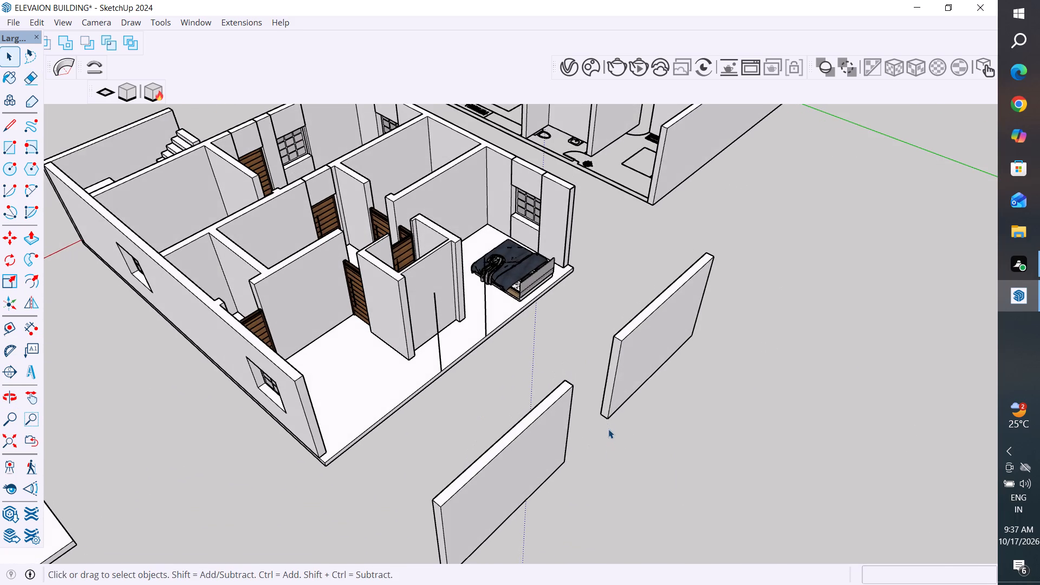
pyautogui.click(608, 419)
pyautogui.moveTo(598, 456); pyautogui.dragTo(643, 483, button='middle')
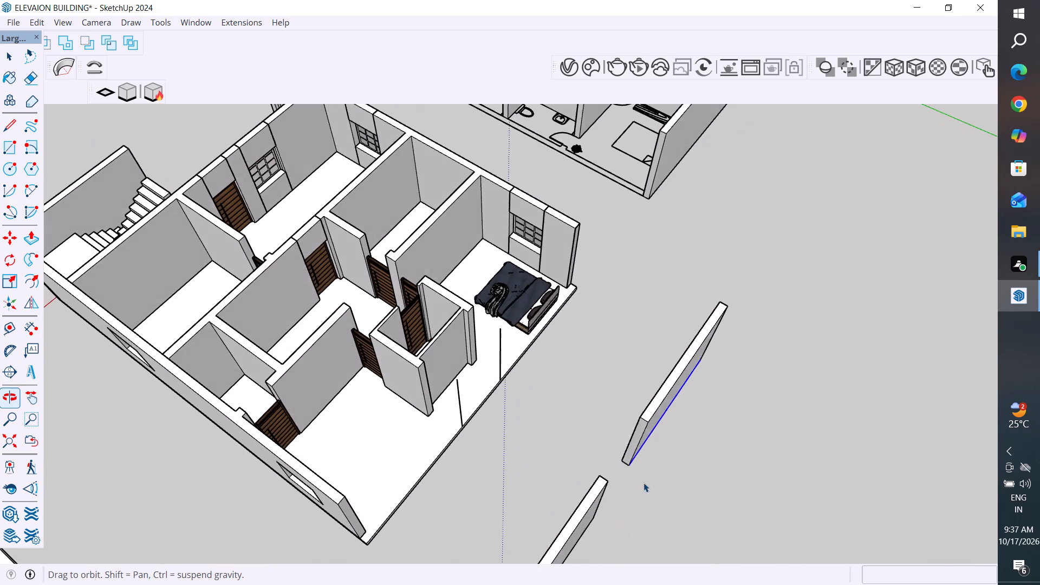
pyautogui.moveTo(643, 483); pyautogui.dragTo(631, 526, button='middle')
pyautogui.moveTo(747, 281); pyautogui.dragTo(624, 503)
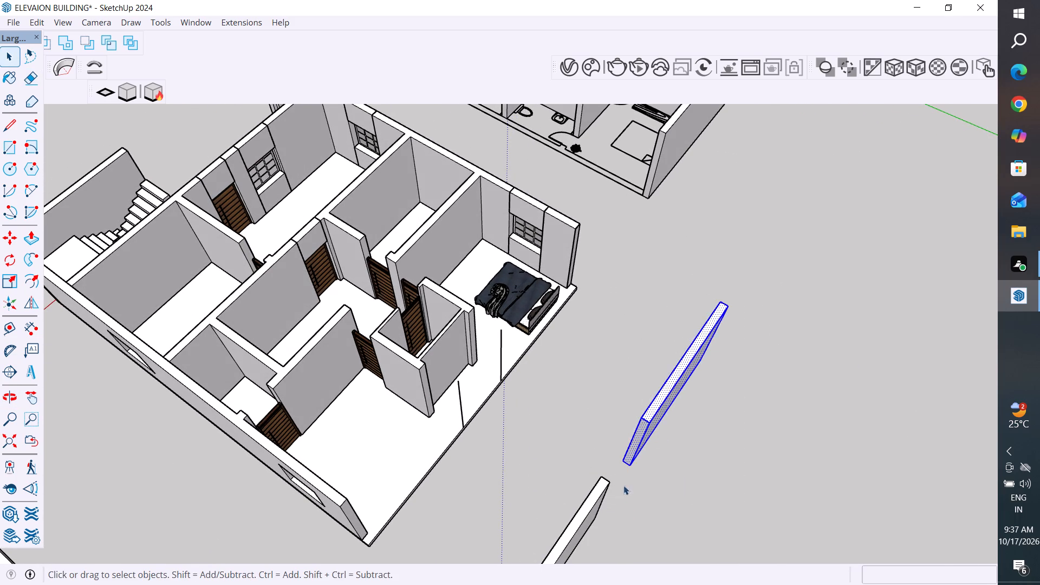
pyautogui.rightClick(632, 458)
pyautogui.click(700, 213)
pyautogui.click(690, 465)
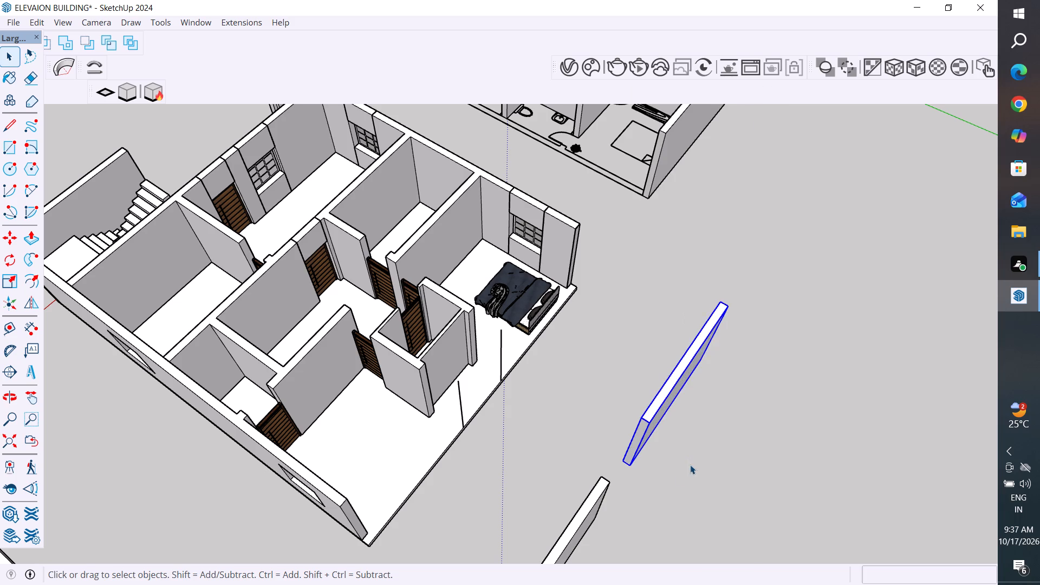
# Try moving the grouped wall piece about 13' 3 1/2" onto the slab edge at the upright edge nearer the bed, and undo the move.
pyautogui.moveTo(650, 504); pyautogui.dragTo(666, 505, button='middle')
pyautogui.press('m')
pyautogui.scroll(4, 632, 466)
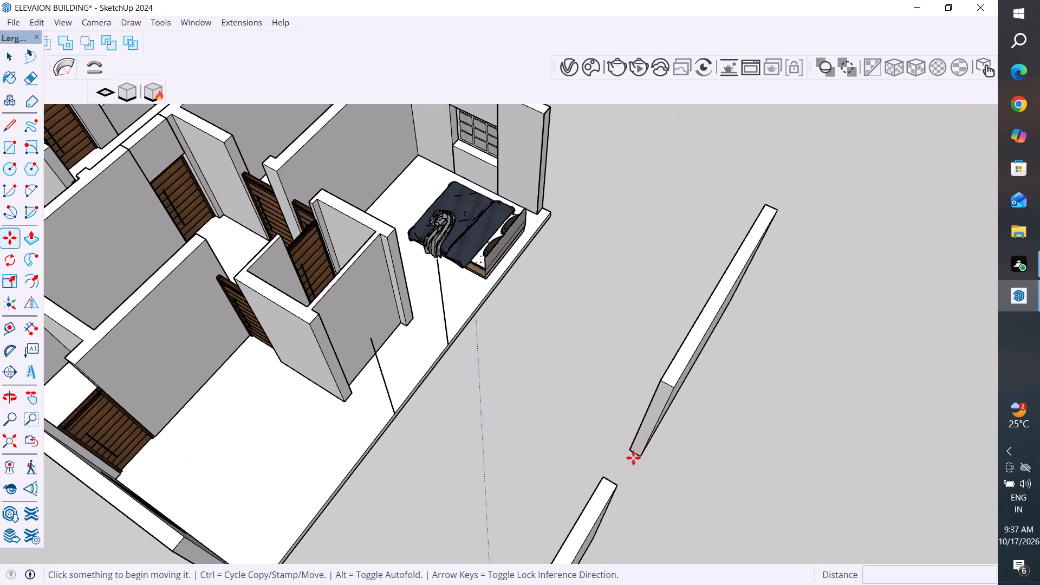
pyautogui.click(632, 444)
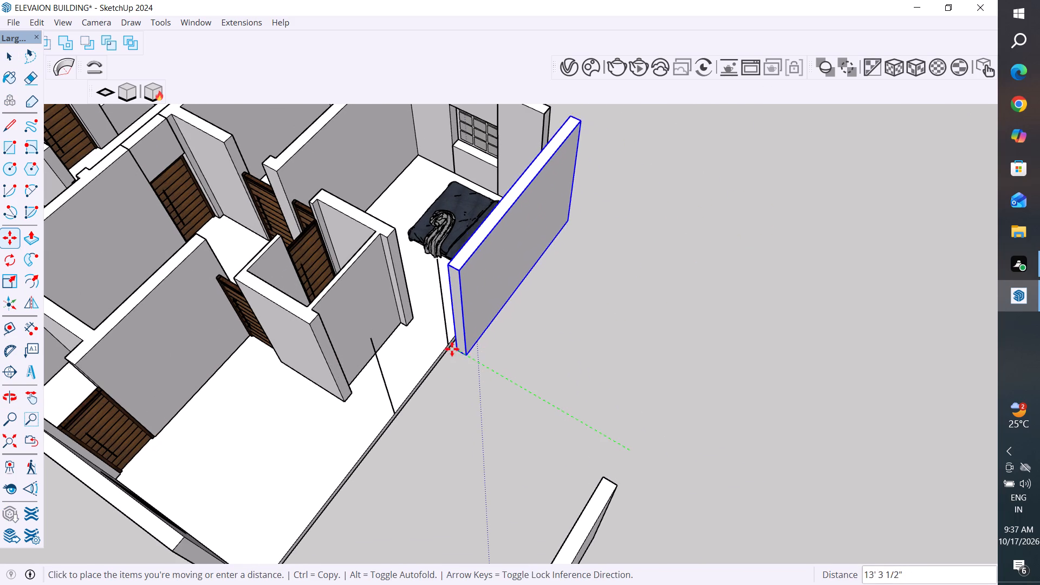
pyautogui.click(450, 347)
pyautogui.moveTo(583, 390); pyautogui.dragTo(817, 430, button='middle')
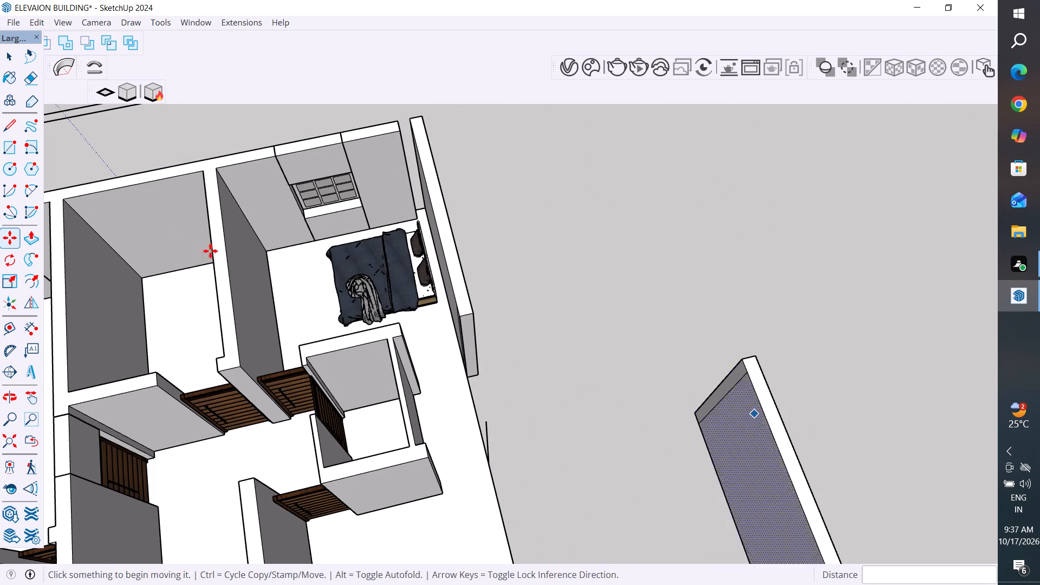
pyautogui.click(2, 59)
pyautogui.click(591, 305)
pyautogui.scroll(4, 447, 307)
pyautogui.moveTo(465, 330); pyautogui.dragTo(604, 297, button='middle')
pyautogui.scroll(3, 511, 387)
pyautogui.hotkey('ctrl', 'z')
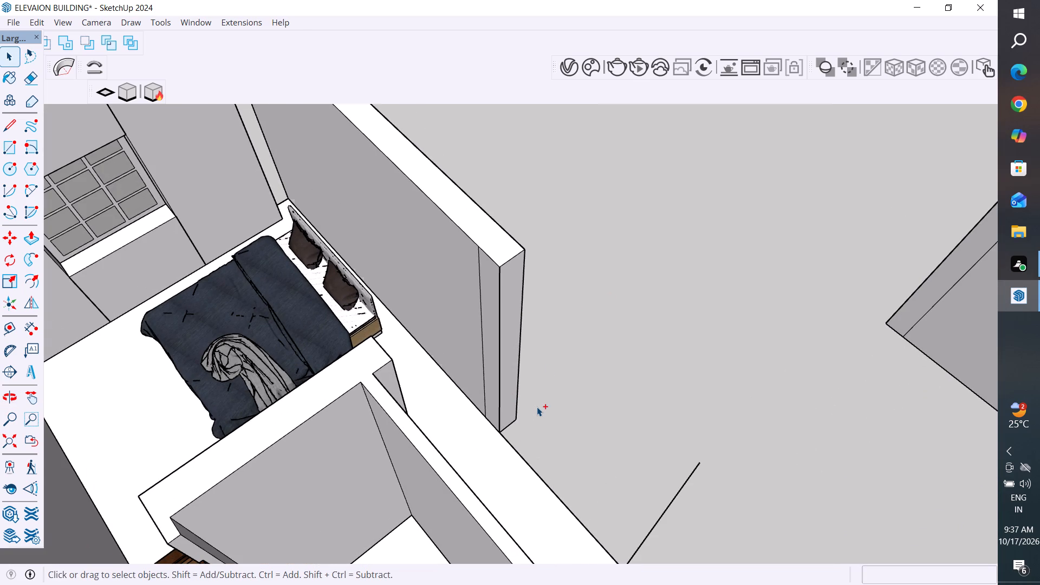
# Explode the group of the detached wall piece nearer the bed.
pyautogui.click(753, 201)
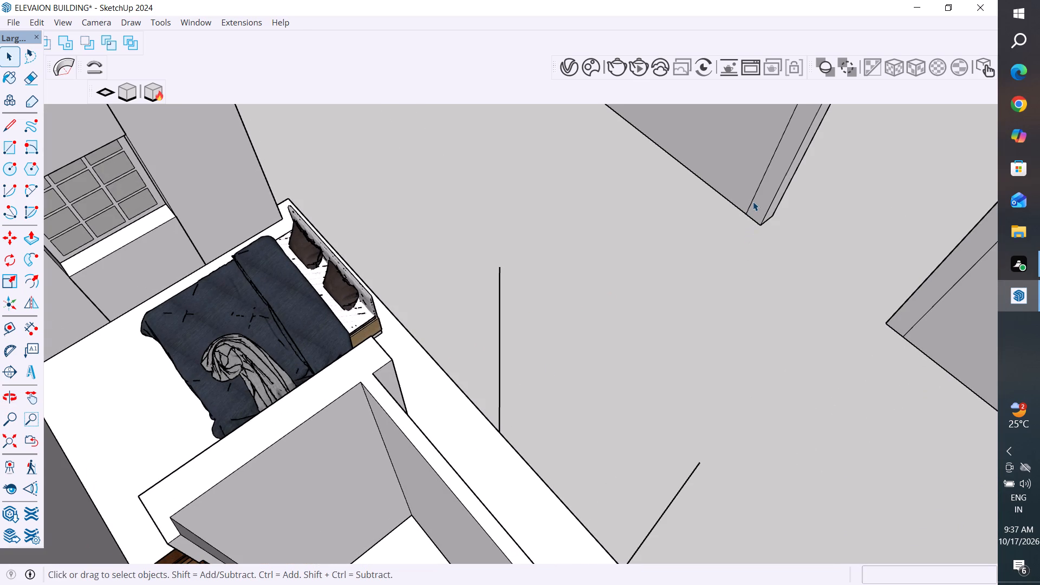
pyautogui.scroll(-10, 638, 509)
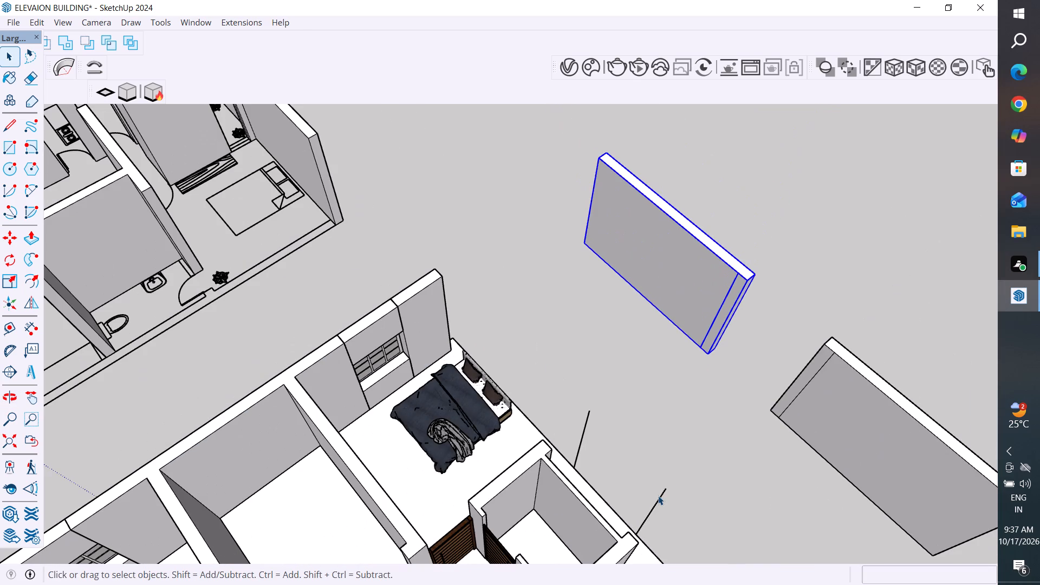
pyautogui.scroll(3, 722, 303)
pyautogui.click(727, 302)
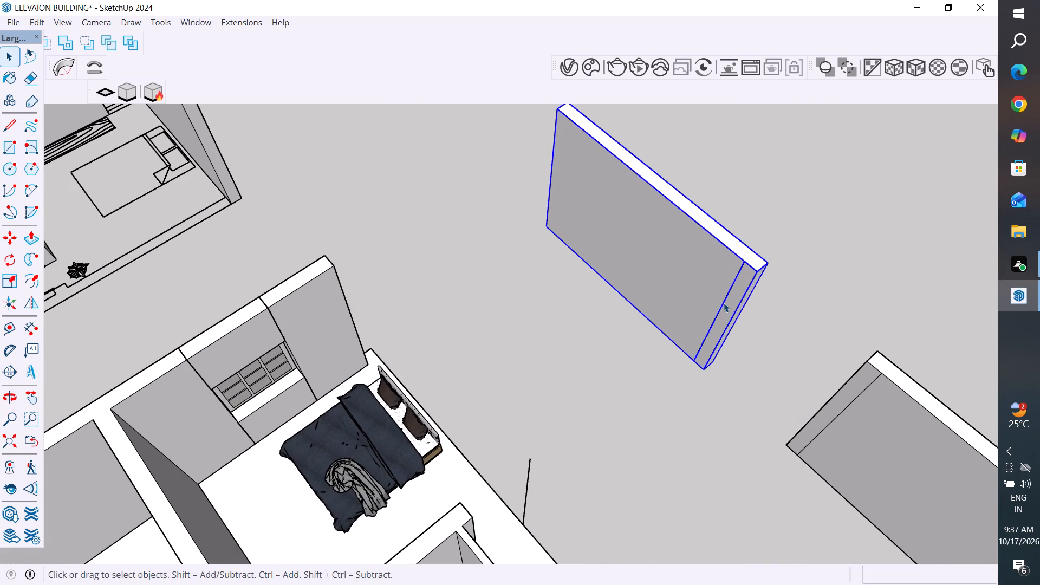
pyautogui.rightClick(720, 293)
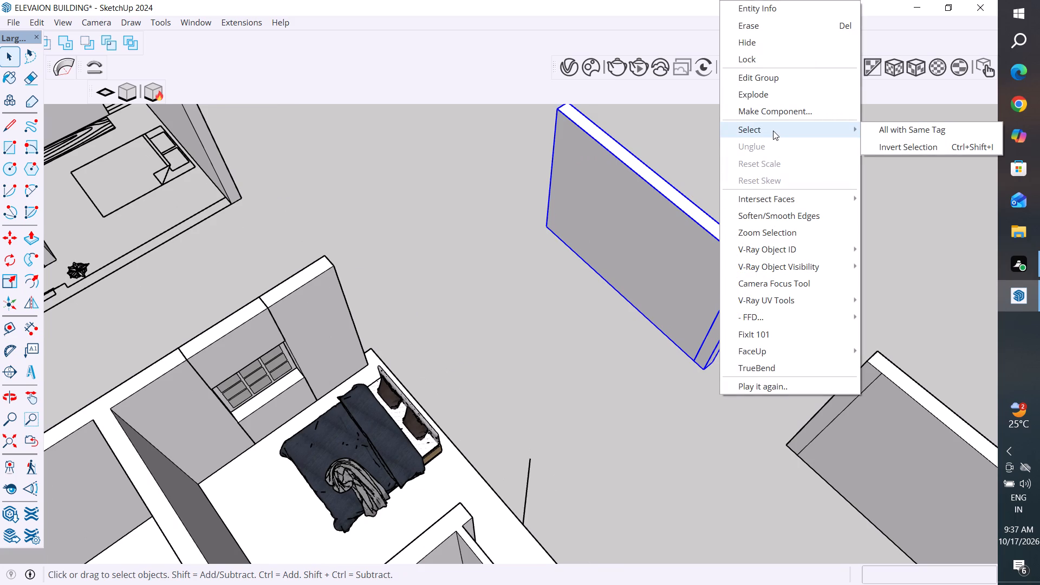
pyautogui.click(783, 95)
# Delete the extra vertical edge on the inner face of each detached wall piece, near the end facing the opening.
pyautogui.click(587, 402)
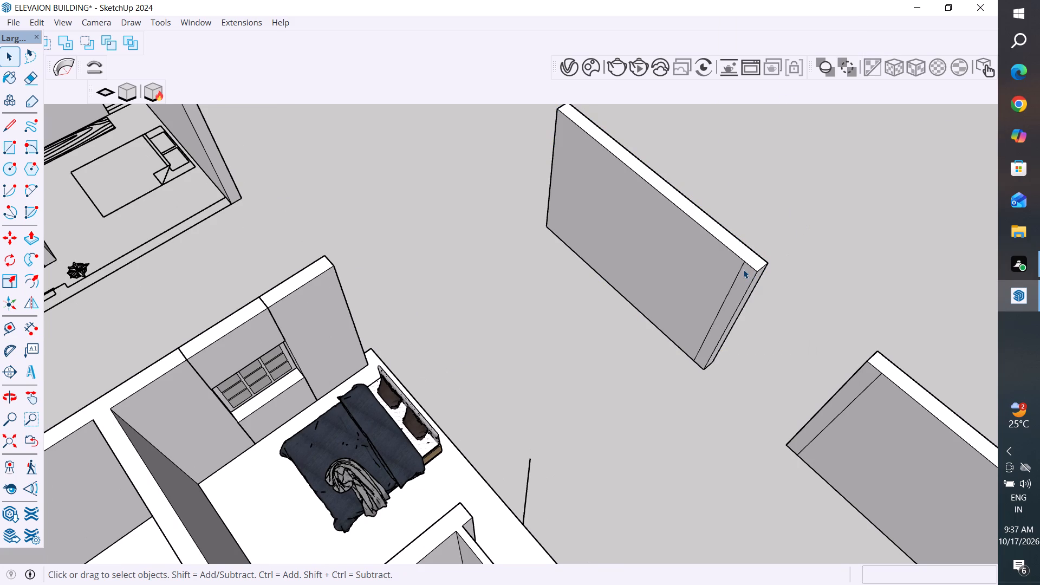
pyautogui.click(742, 269)
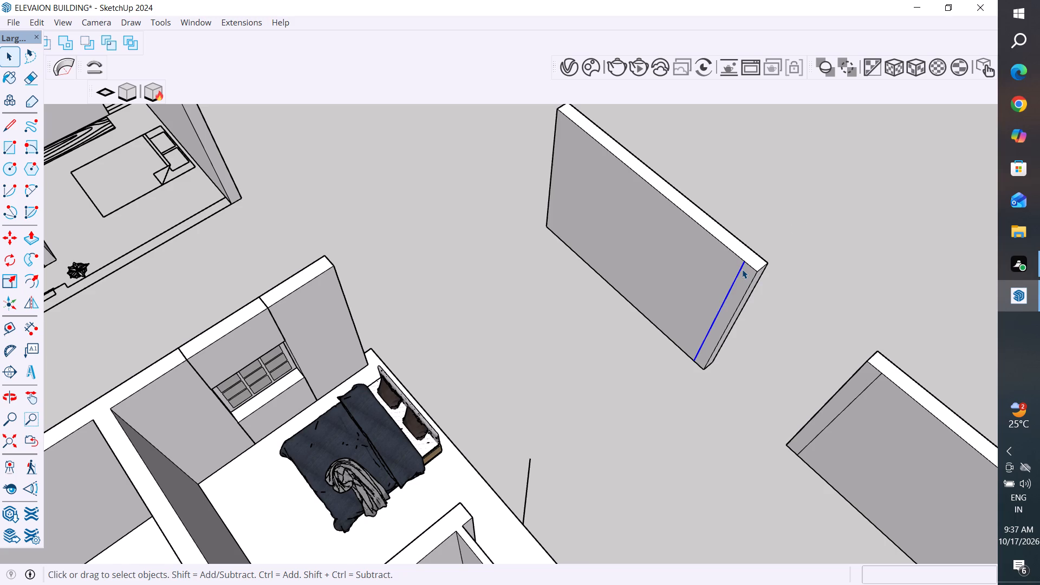
pyautogui.press('Delete')
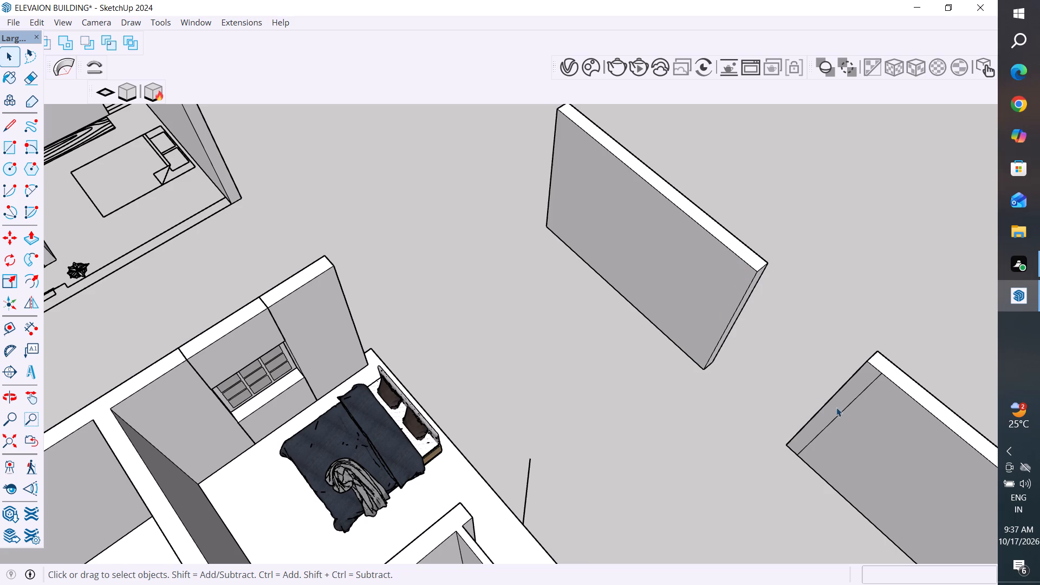
pyautogui.click(850, 414)
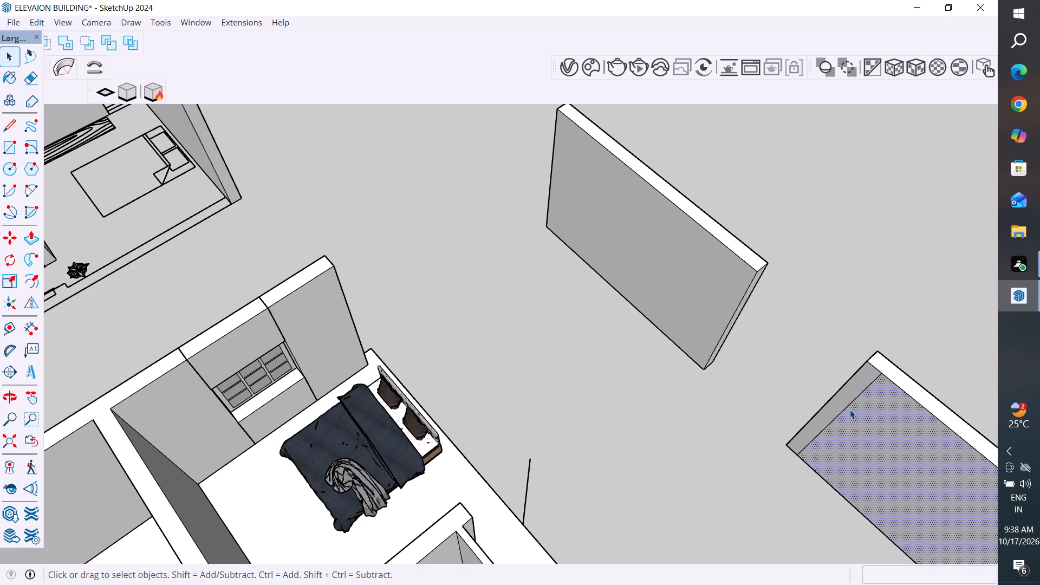
pyautogui.click(850, 409)
pyautogui.click(850, 405)
pyautogui.press('Delete')
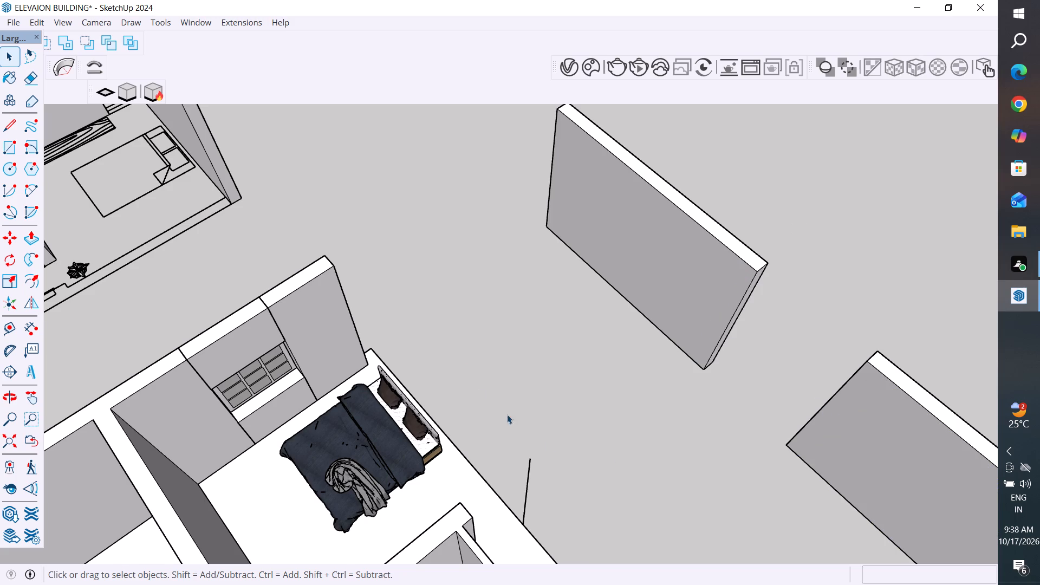
# Delete the two leftover upright edges standing along the floor slab's open side.
pyautogui.scroll(-4, 464, 363)
pyautogui.moveTo(487, 375); pyautogui.dragTo(412, 357, button='middle')
pyautogui.moveTo(428, 370); pyautogui.dragTo(480, 337, button='middle')
pyautogui.moveTo(494, 347); pyautogui.dragTo(473, 383)
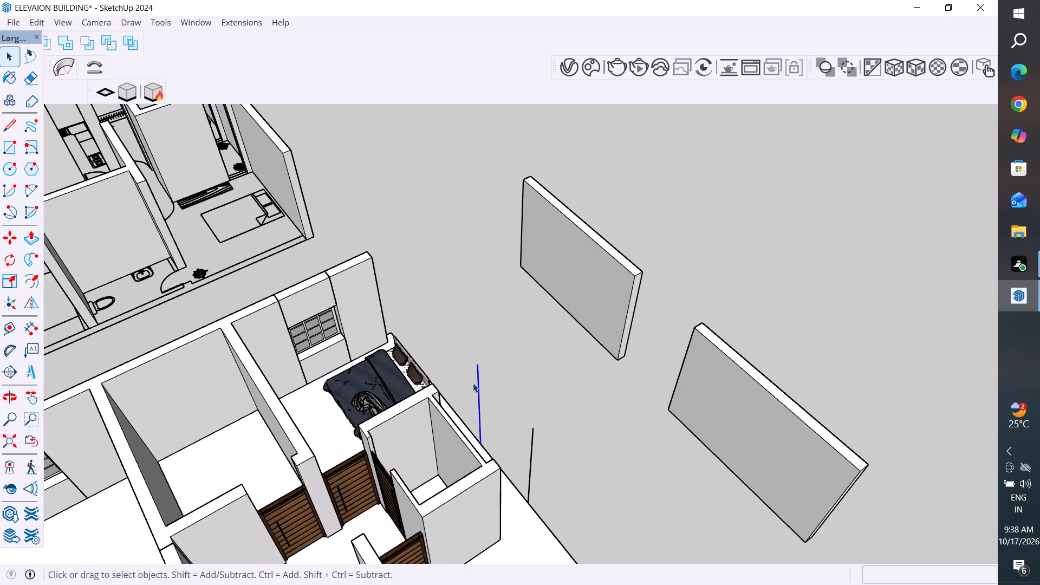
pyautogui.press('Delete')
pyautogui.moveTo(558, 414); pyautogui.dragTo(522, 446)
pyautogui.press('Delete')
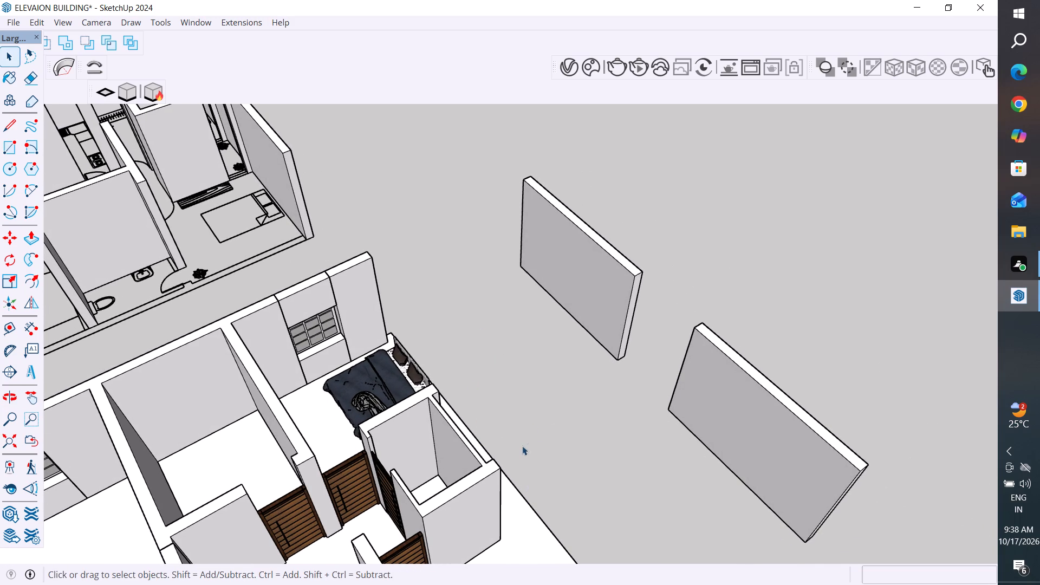
# Group all the faces and edges of the cleaned-up detached wall piece nearer the bed.
pyautogui.moveTo(645, 427); pyautogui.dragTo(466, 472, button='middle')
pyautogui.moveTo(600, 431); pyautogui.dragTo(564, 453, button='middle')
pyautogui.moveTo(633, 319); pyautogui.dragTo(518, 378, button='middle')
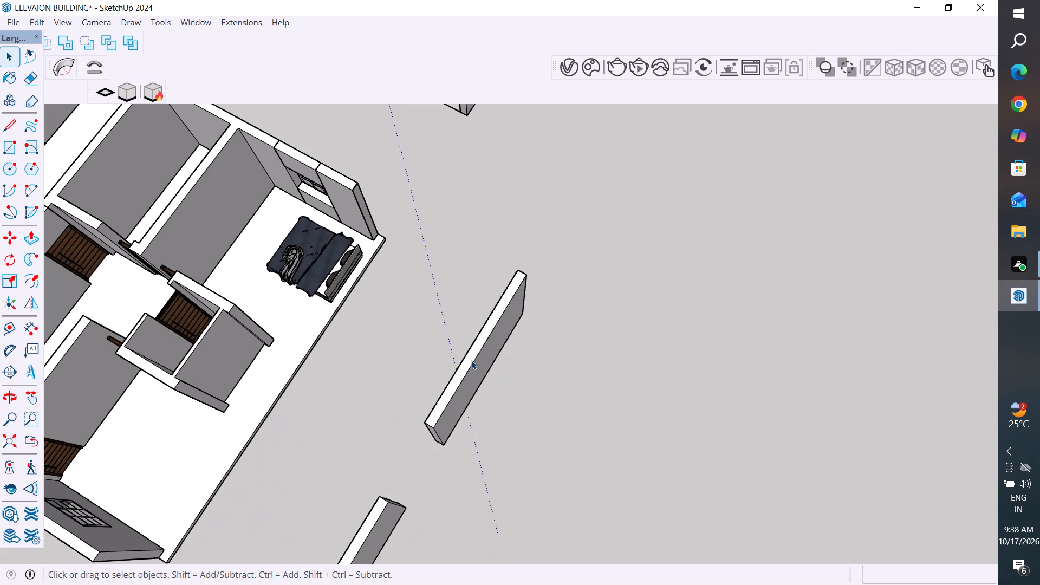
pyautogui.click(471, 360)
pyautogui.scroll(3, 456, 393)
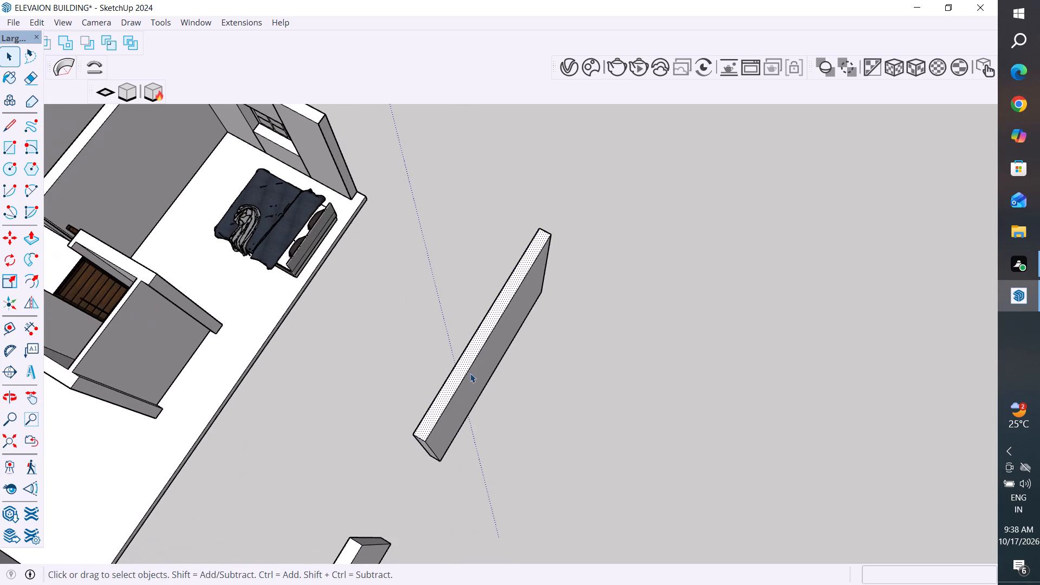
pyautogui.moveTo(613, 199); pyautogui.dragTo(402, 490)
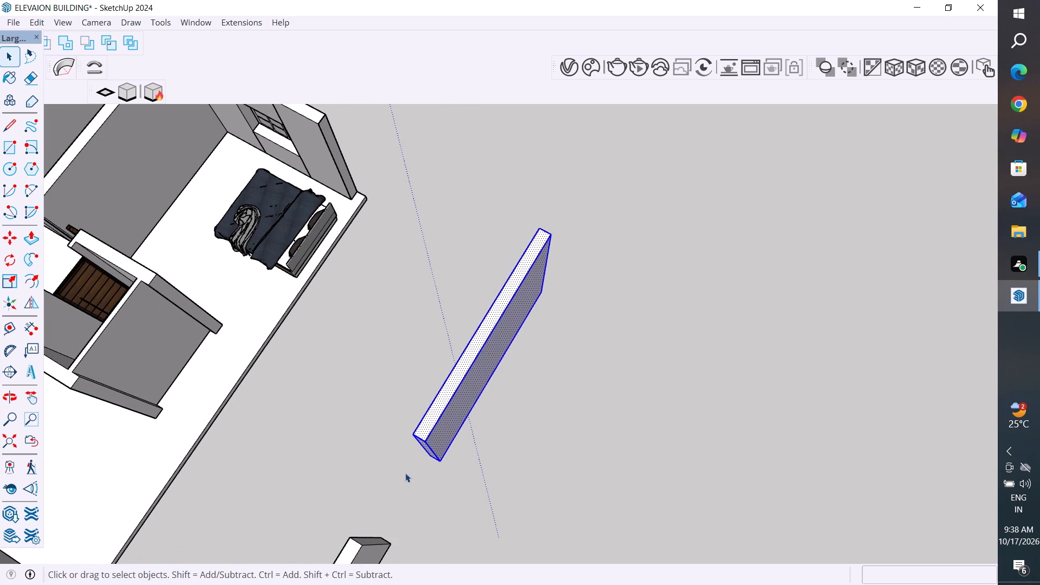
pyautogui.rightClick(432, 438)
pyautogui.click(515, 179)
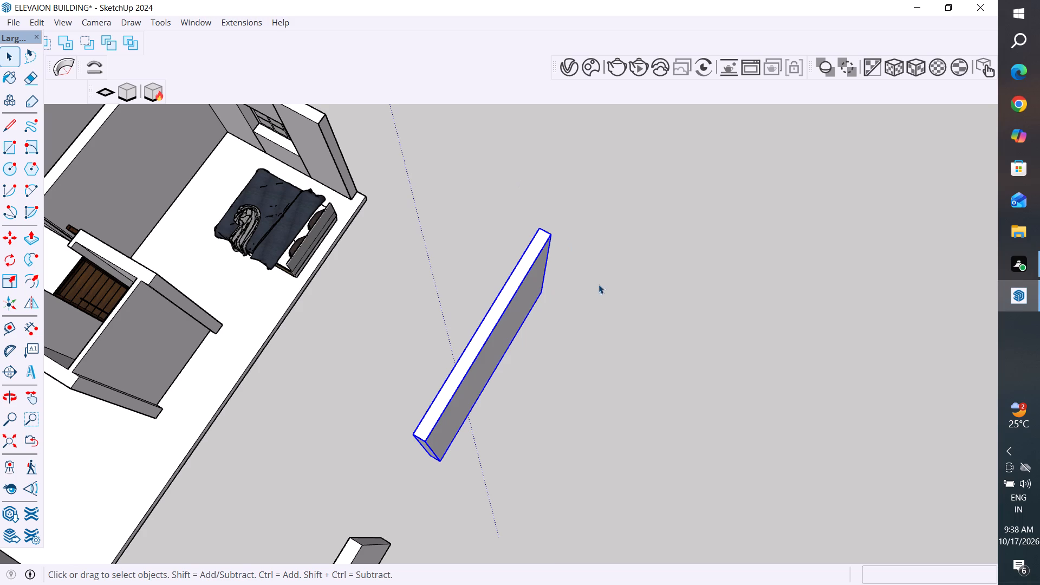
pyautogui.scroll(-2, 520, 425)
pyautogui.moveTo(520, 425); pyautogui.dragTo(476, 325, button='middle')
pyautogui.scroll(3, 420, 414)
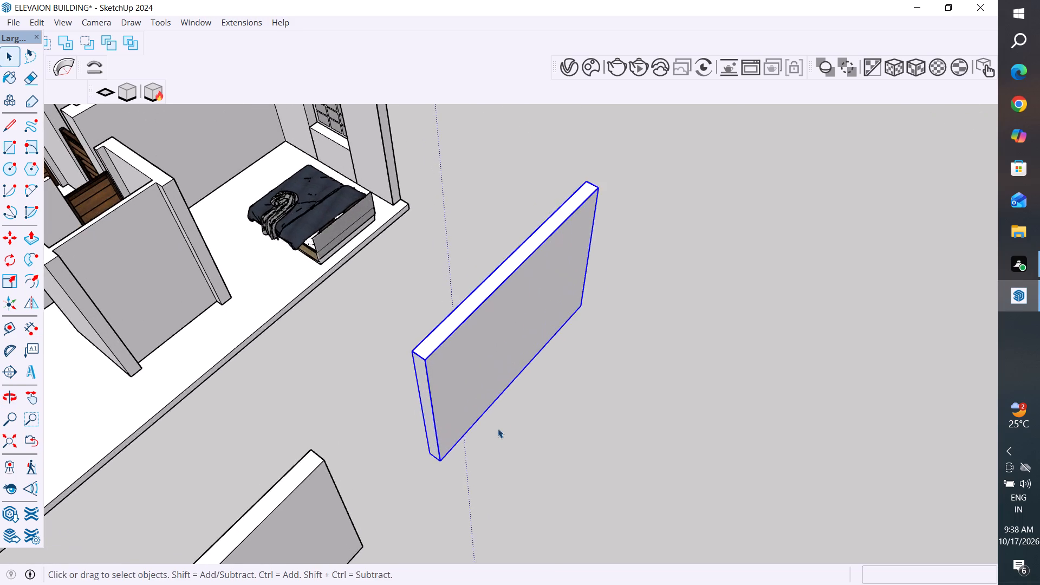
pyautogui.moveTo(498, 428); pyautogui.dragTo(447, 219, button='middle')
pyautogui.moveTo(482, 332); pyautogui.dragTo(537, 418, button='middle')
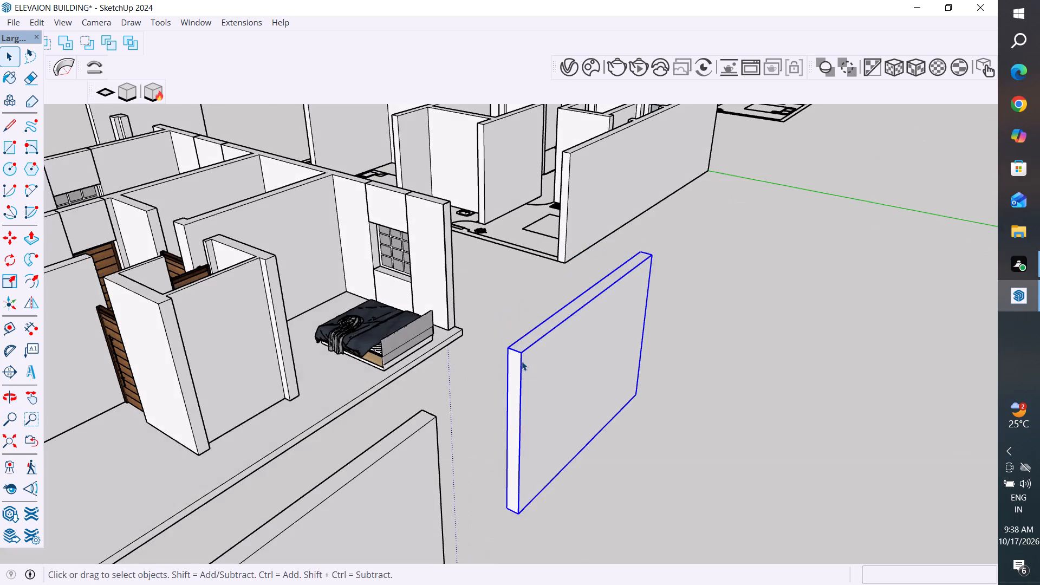
# Move the grouped wall piece about 14' 6 3/4" onto the floor slab's open side, fitting it to the corner beside the bed.
pyautogui.scroll(-5, 522, 361)
pyautogui.moveTo(614, 383); pyautogui.dragTo(598, 461, button='middle')
pyautogui.scroll(-4, 560, 405)
pyautogui.moveTo(616, 476); pyautogui.dragTo(244, 506, button='middle')
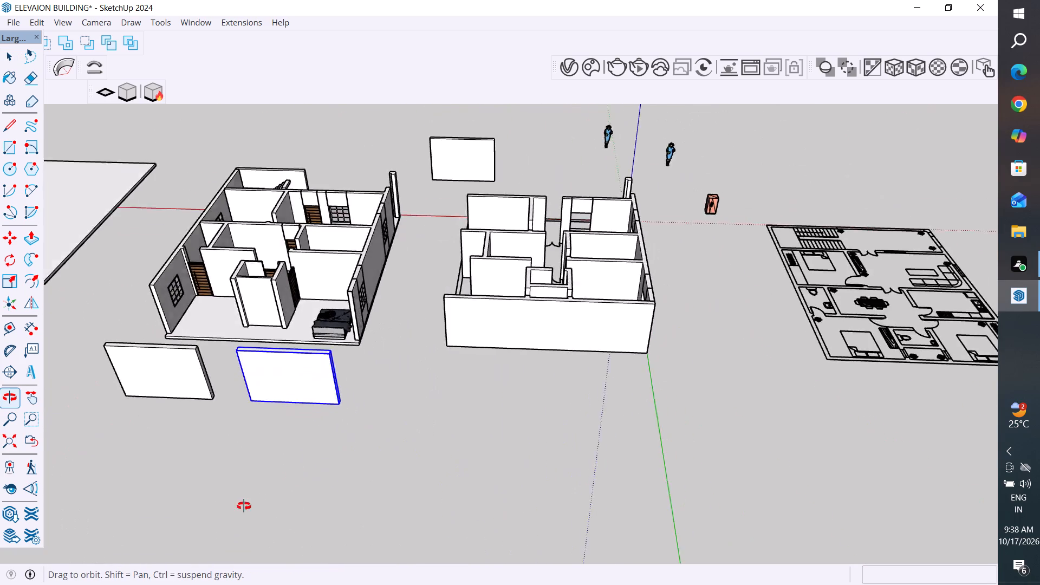
pyautogui.moveTo(244, 506); pyautogui.dragTo(212, 526, button='middle')
pyautogui.moveTo(443, 359); pyautogui.dragTo(313, 440, button='middle')
pyautogui.scroll(4, 327, 197)
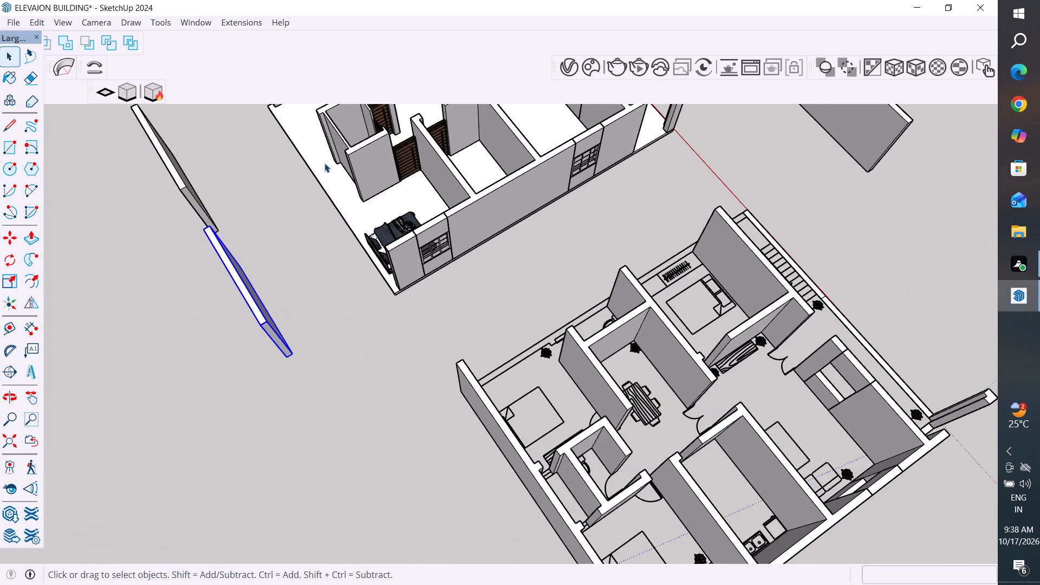
pyautogui.moveTo(277, 337); pyautogui.dragTo(299, 279, button='middle')
pyautogui.scroll(3, 276, 367)
pyautogui.press('m')
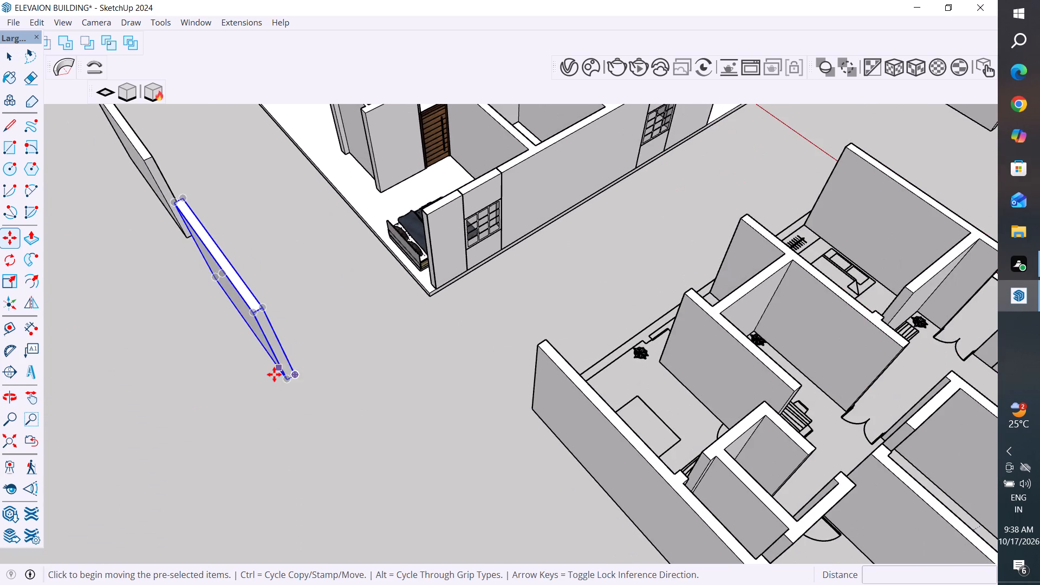
pyautogui.scroll(4, 274, 374)
pyautogui.click(310, 373)
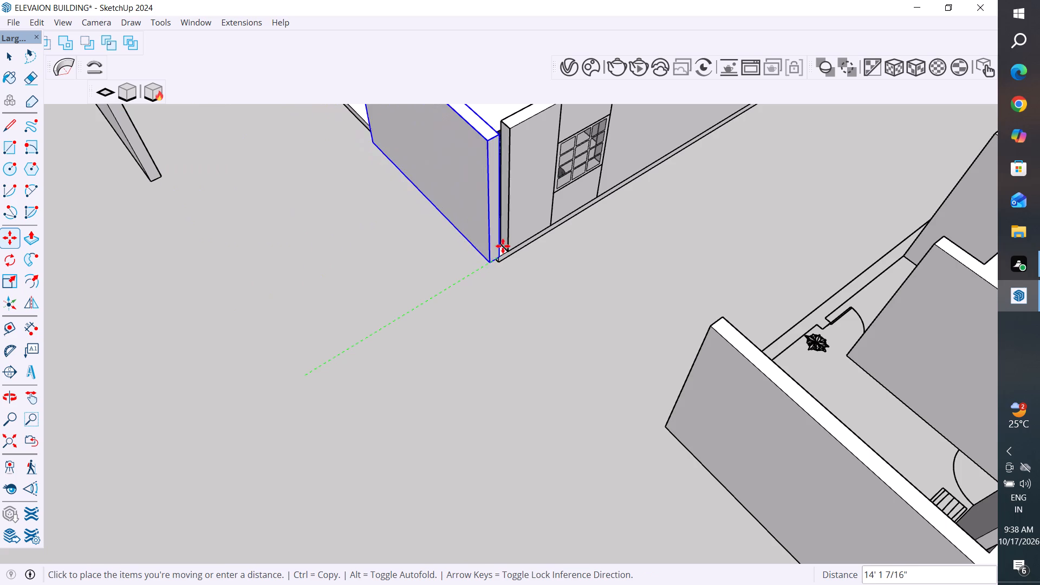
pyautogui.scroll(9, 507, 248)
pyautogui.click(507, 248)
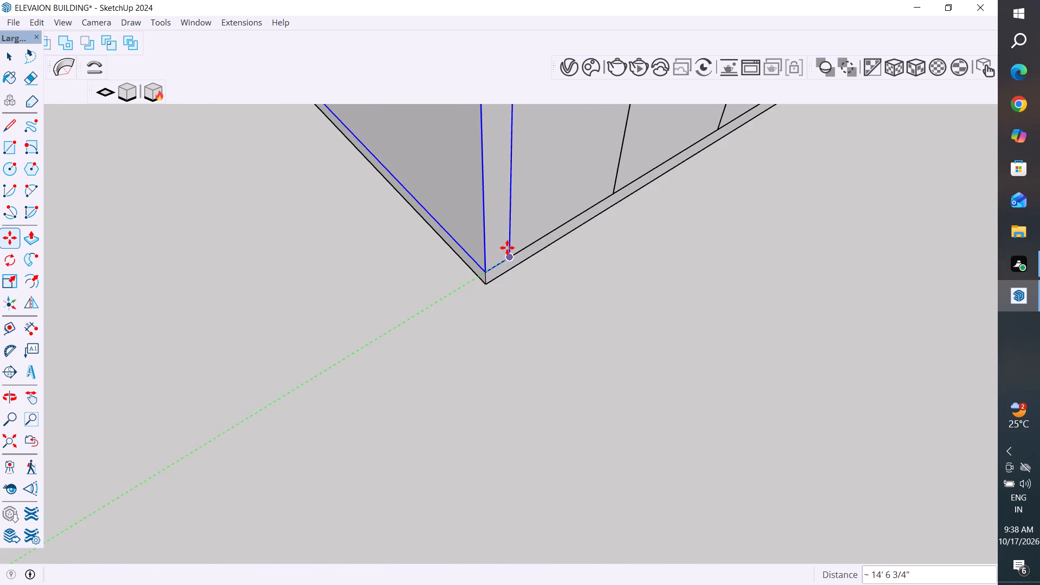
pyautogui.scroll(-20, 571, 346)
pyautogui.moveTo(487, 383); pyautogui.dragTo(745, 369, button='middle')
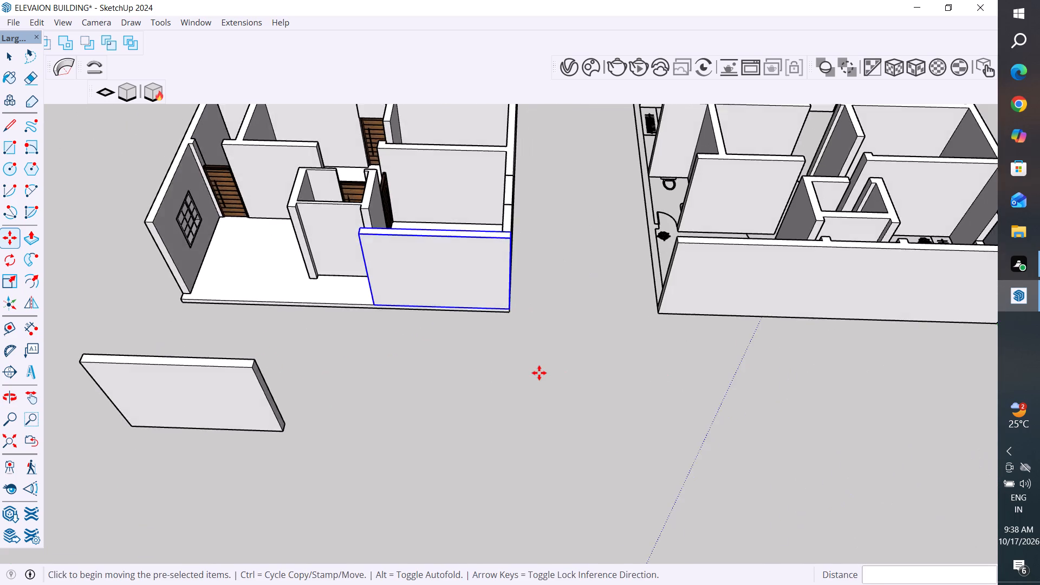
pyautogui.scroll(-5, 539, 373)
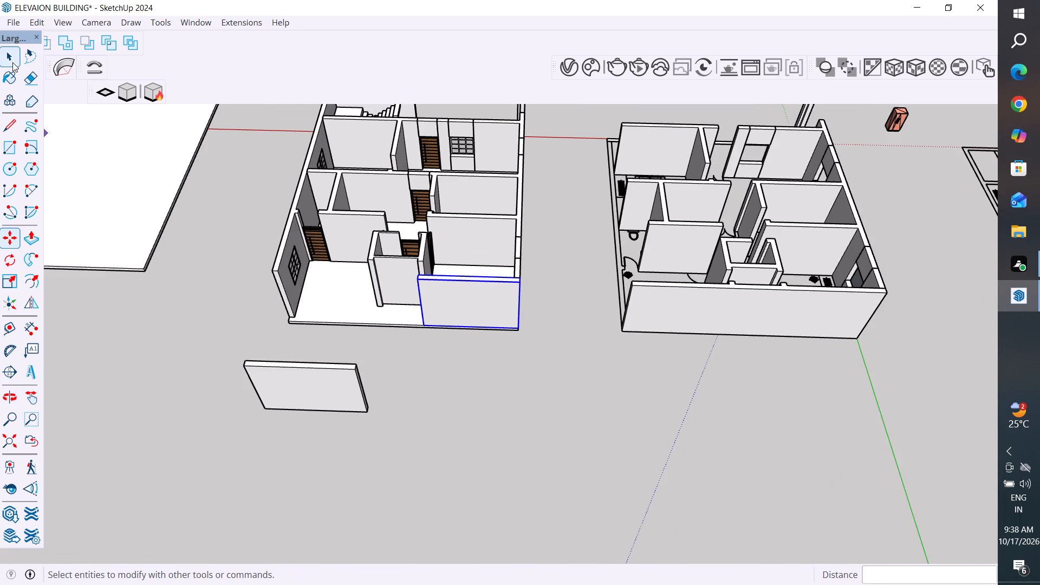
pyautogui.click(12, 62)
pyautogui.click(150, 298)
# Group all the faces and edges of the remaining detached wall piece in front of the slab's open side.
pyautogui.moveTo(323, 472); pyautogui.dragTo(684, 343, button='middle')
pyautogui.scroll(3, 606, 448)
pyautogui.scroll(3, 530, 395)
pyautogui.click(534, 387)
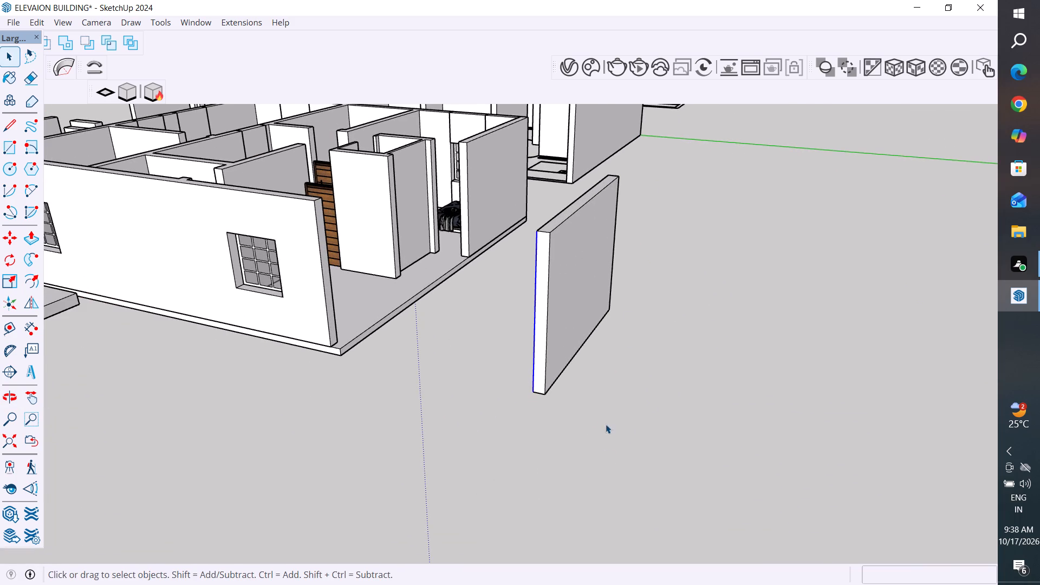
pyautogui.scroll(-4, 606, 451)
pyautogui.moveTo(647, 450); pyautogui.dragTo(705, 493, button='middle')
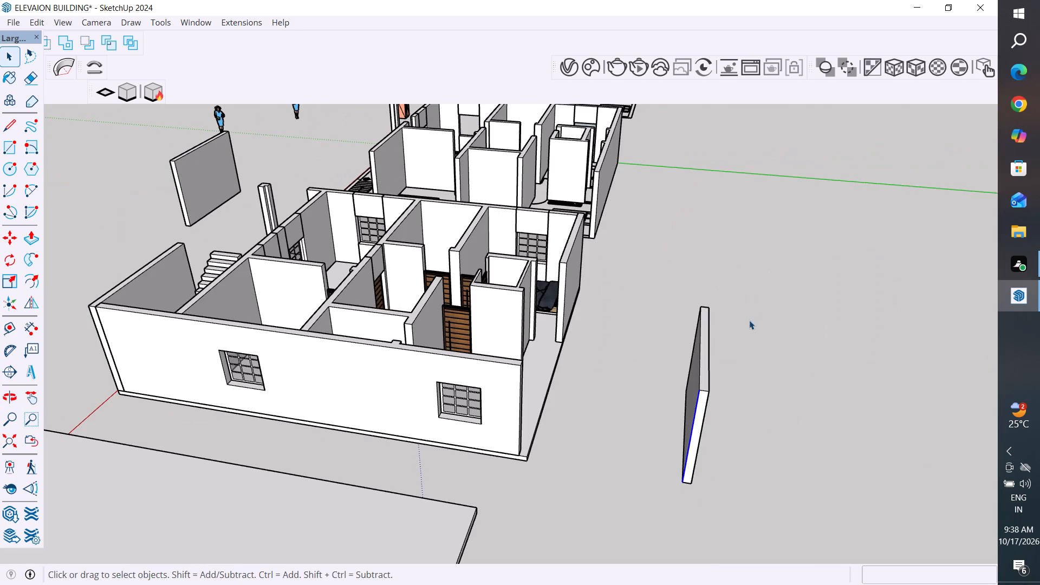
pyautogui.moveTo(761, 284); pyautogui.dragTo(654, 490)
pyautogui.rightClick(688, 461)
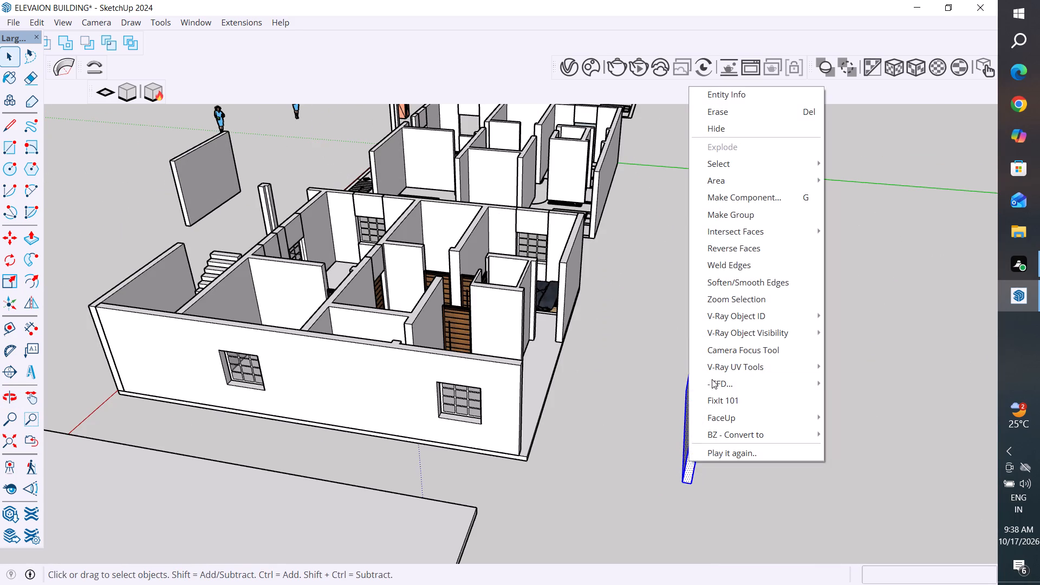
pyautogui.click(754, 220)
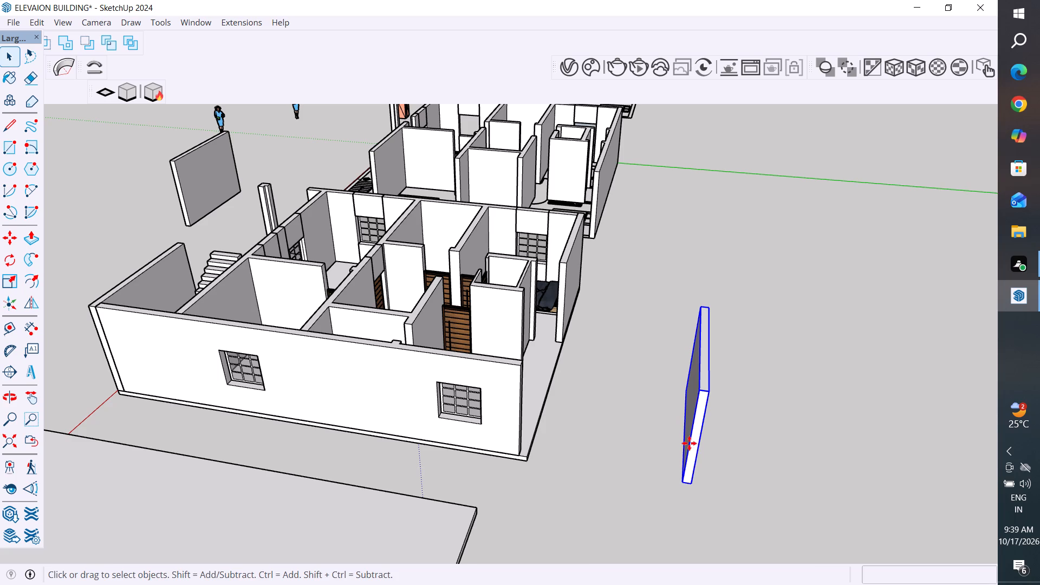
# Move the second grouped wall piece onto the slab's open side, fitting it to the end corner of the two-window outer wall.
pyautogui.press('m')
pyautogui.click(681, 482)
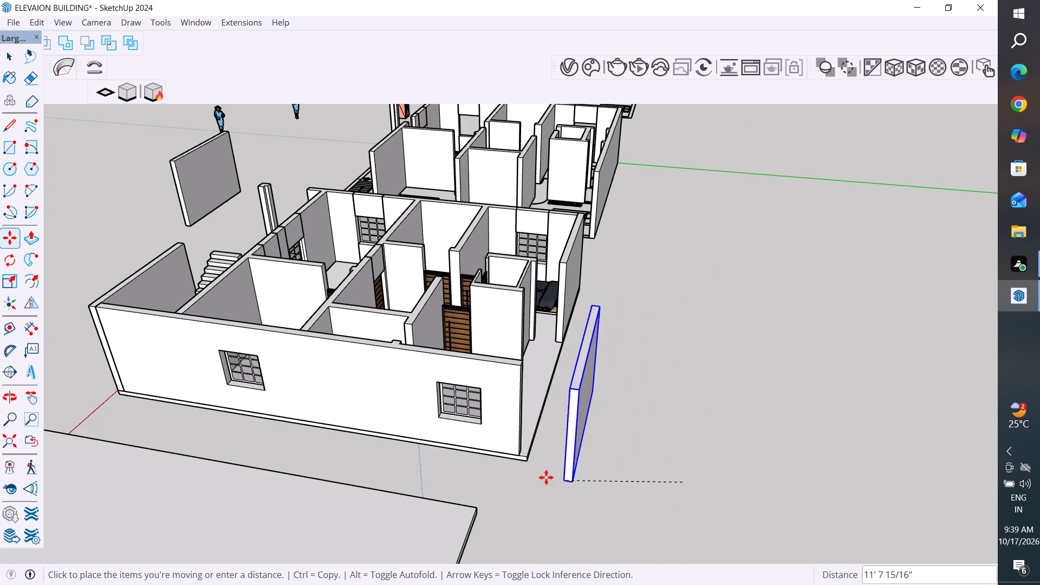
pyautogui.click(518, 453)
pyautogui.scroll(-5, 607, 427)
pyautogui.moveTo(607, 427); pyautogui.dragTo(543, 470, button='middle')
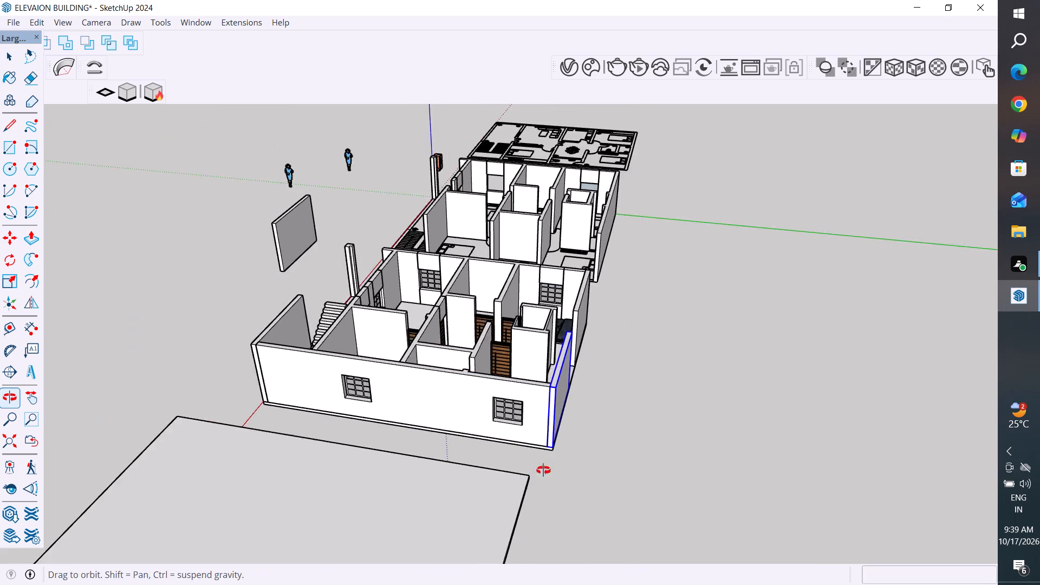
pyautogui.moveTo(543, 470); pyautogui.dragTo(432, 506, button='middle')
pyautogui.scroll(8, 376, 407)
pyautogui.moveTo(413, 411); pyautogui.dragTo(622, 418, button='middle')
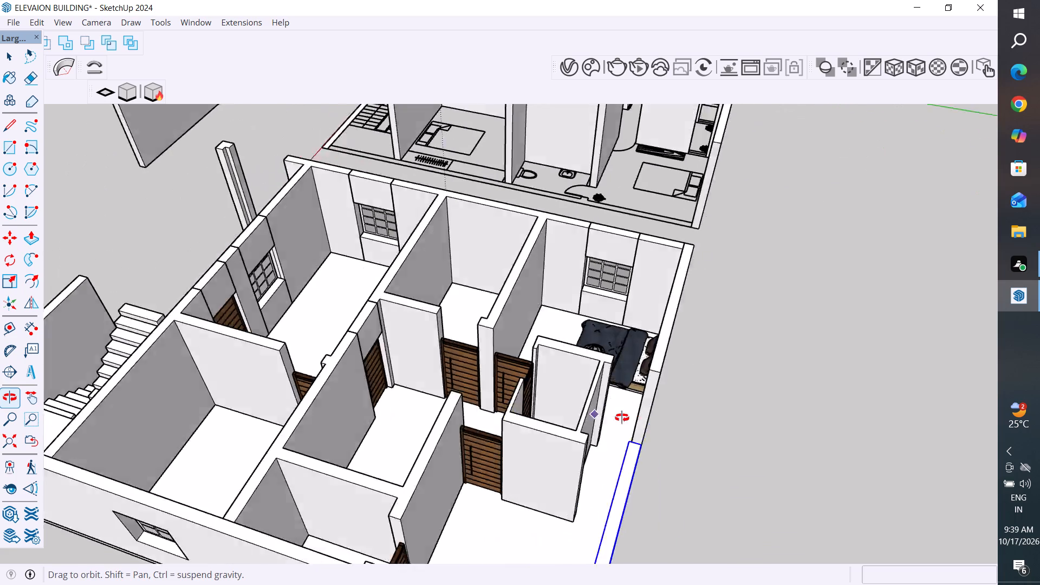
pyautogui.moveTo(622, 418); pyautogui.dragTo(636, 418, button='middle')
pyautogui.scroll(4, 706, 404)
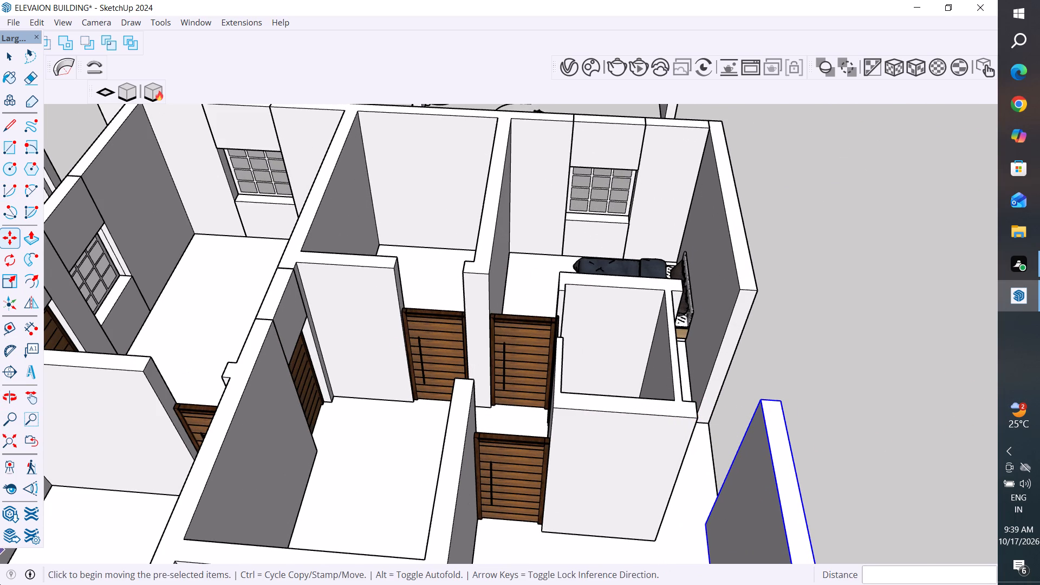
pyautogui.click(9, 55)
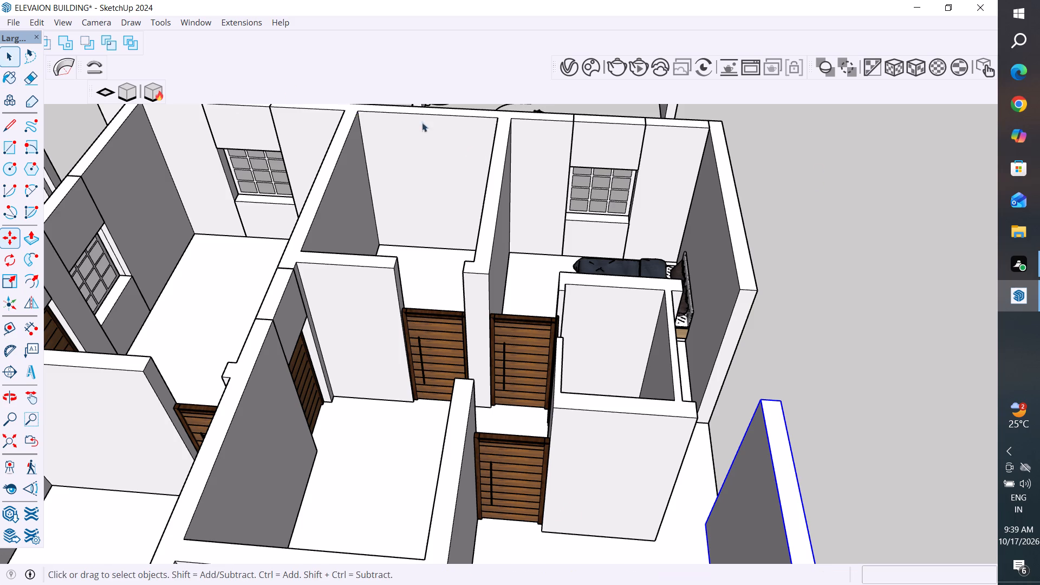
pyautogui.scroll(-5, 587, 346)
pyautogui.click(805, 291)
# Copy the bed from the corner bedroom to the open ground outside the house, about 38' 8" away.
pyautogui.moveTo(486, 355); pyautogui.dragTo(709, 432, button='middle')
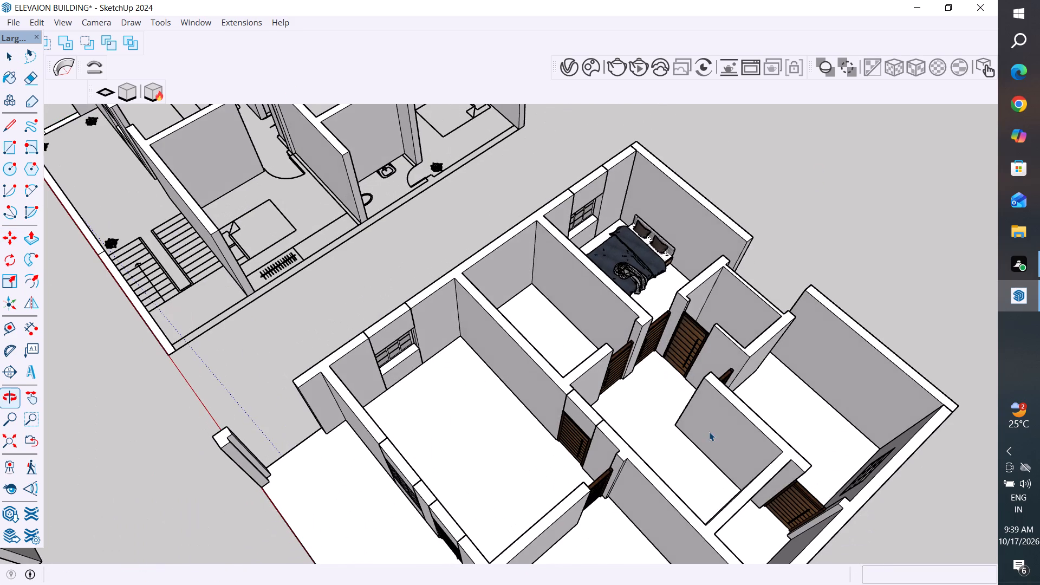
pyautogui.scroll(2, 749, 335)
pyautogui.moveTo(725, 342); pyautogui.dragTo(758, 385, button='middle')
pyautogui.click(610, 250)
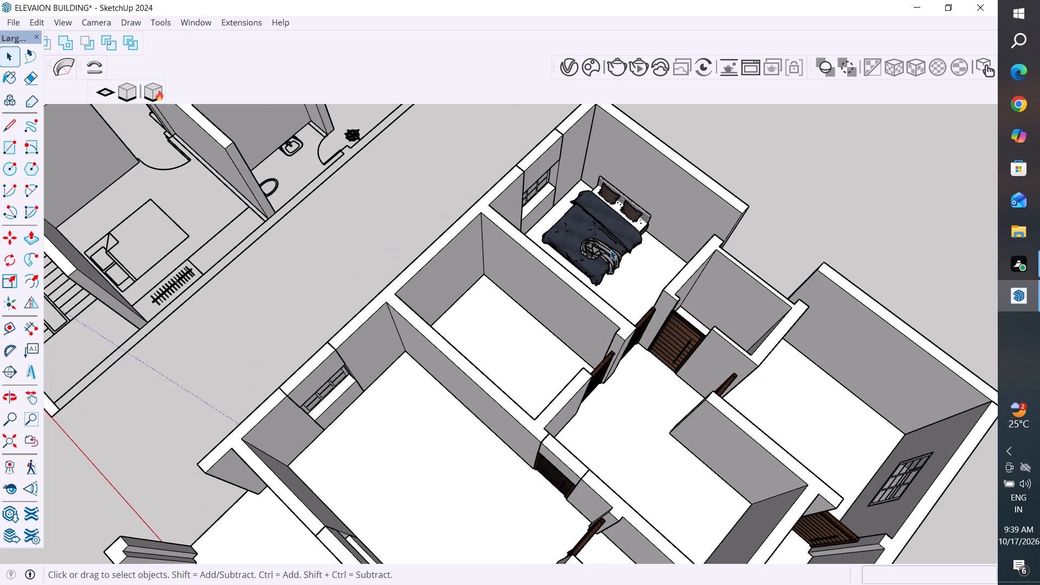
pyautogui.press('m')
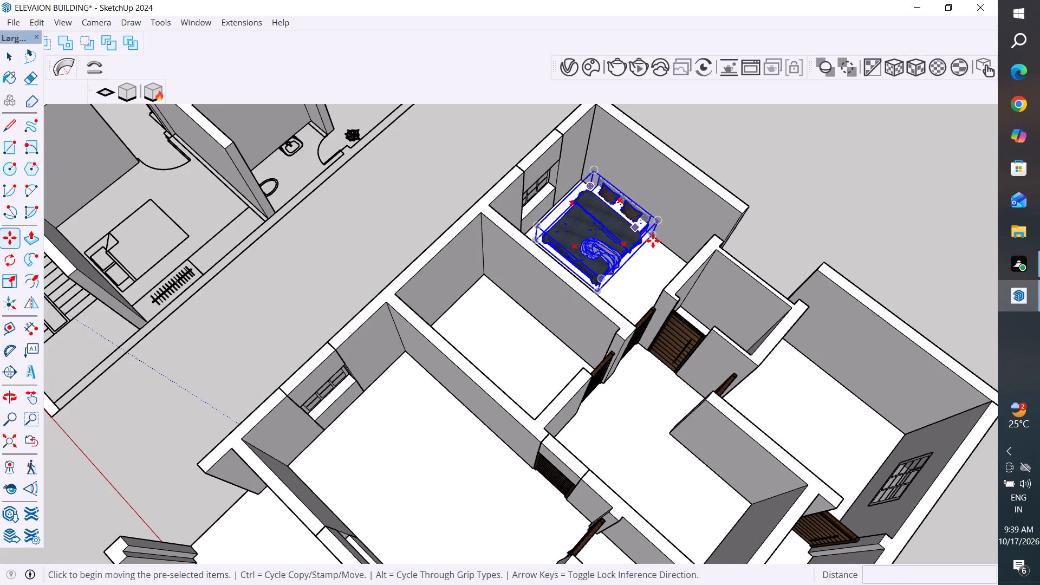
pyautogui.click(656, 237)
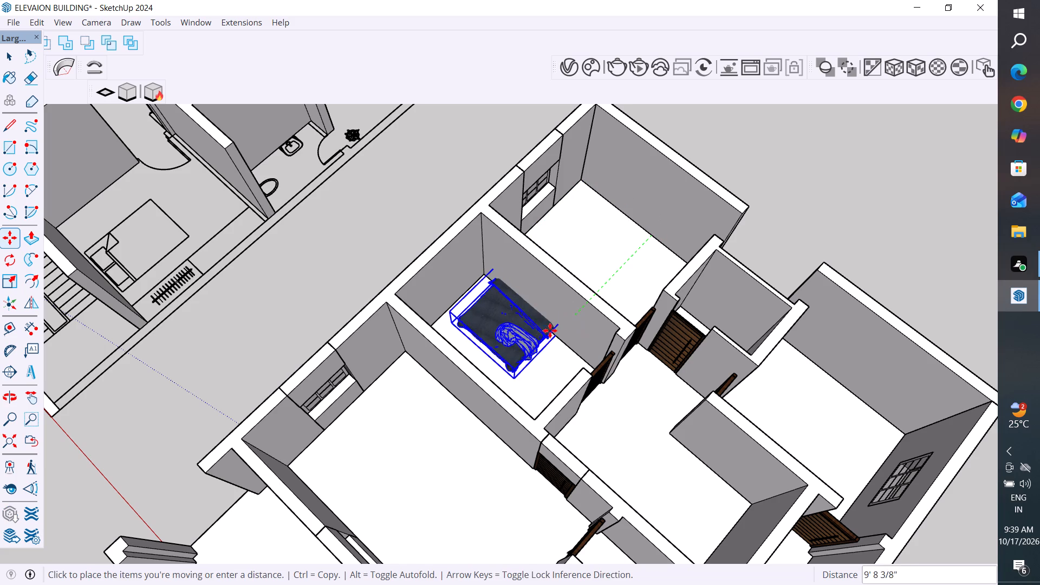
pyautogui.scroll(-5, 617, 249)
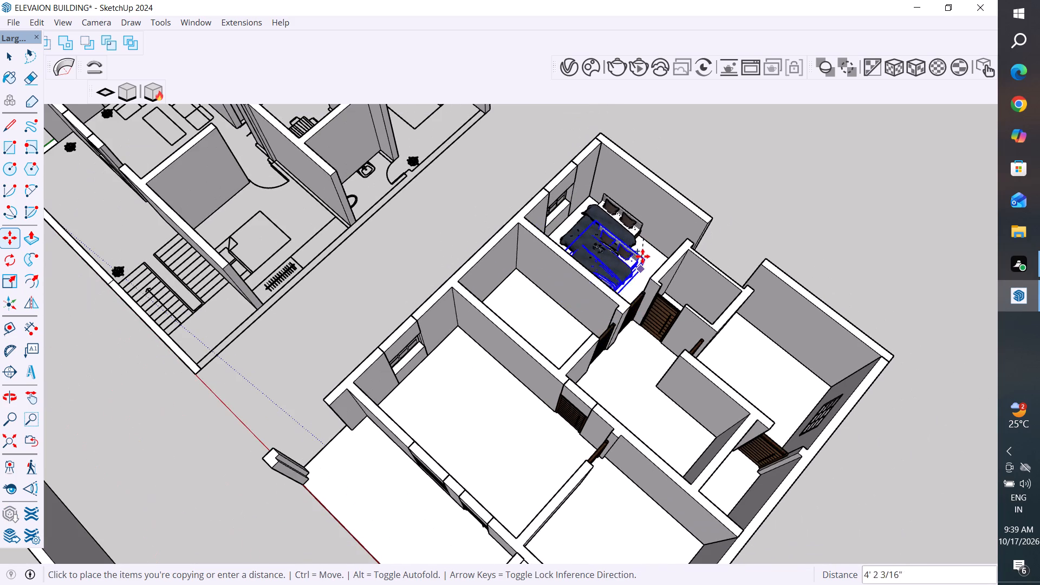
pyautogui.scroll(-2, 642, 256)
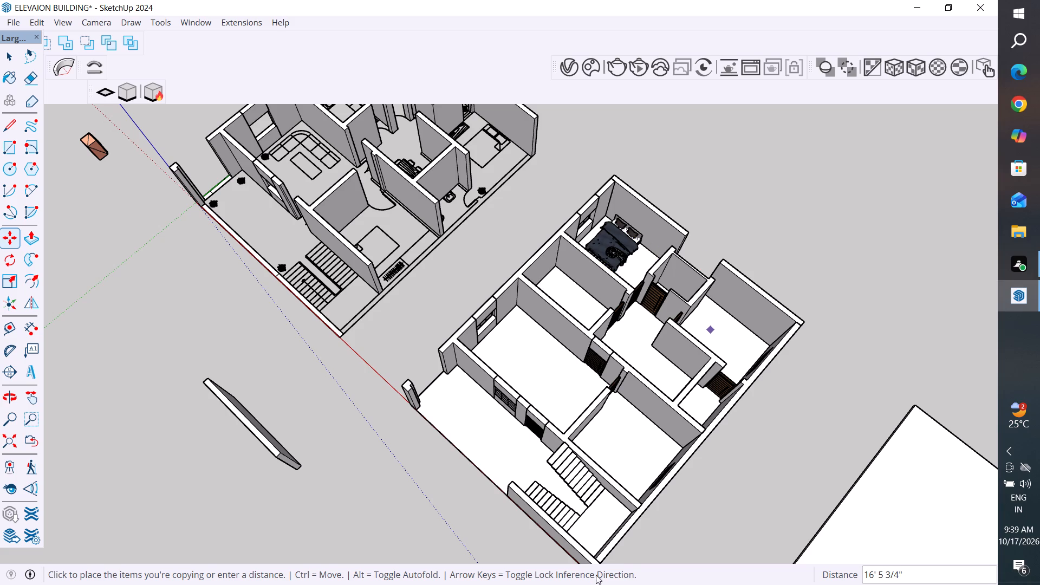
pyautogui.moveTo(562, 300); pyautogui.dragTo(570, 323, button='middle')
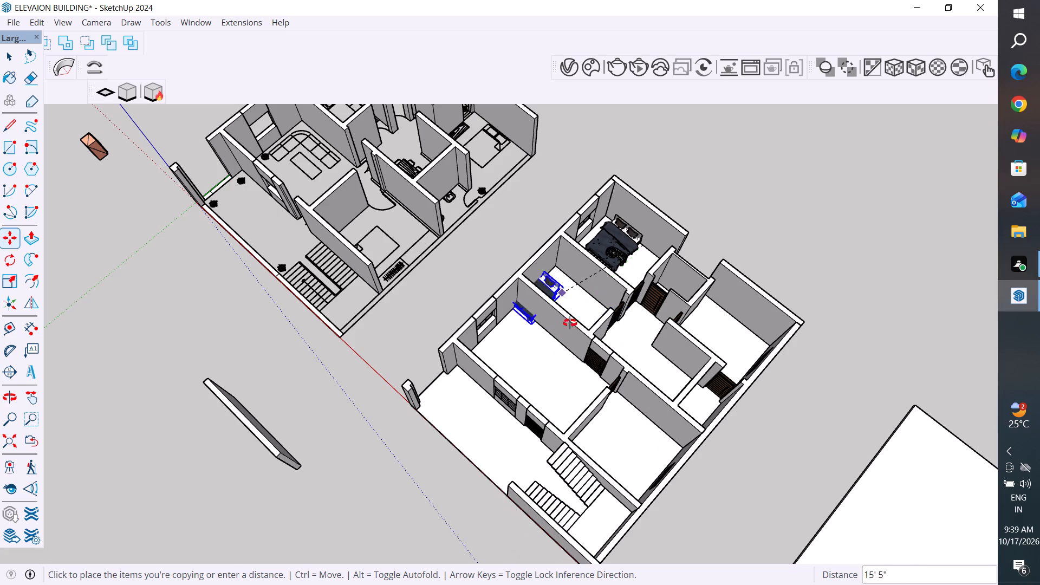
pyautogui.moveTo(570, 323); pyautogui.dragTo(801, 430, button='middle')
pyautogui.scroll(-3, 581, 281)
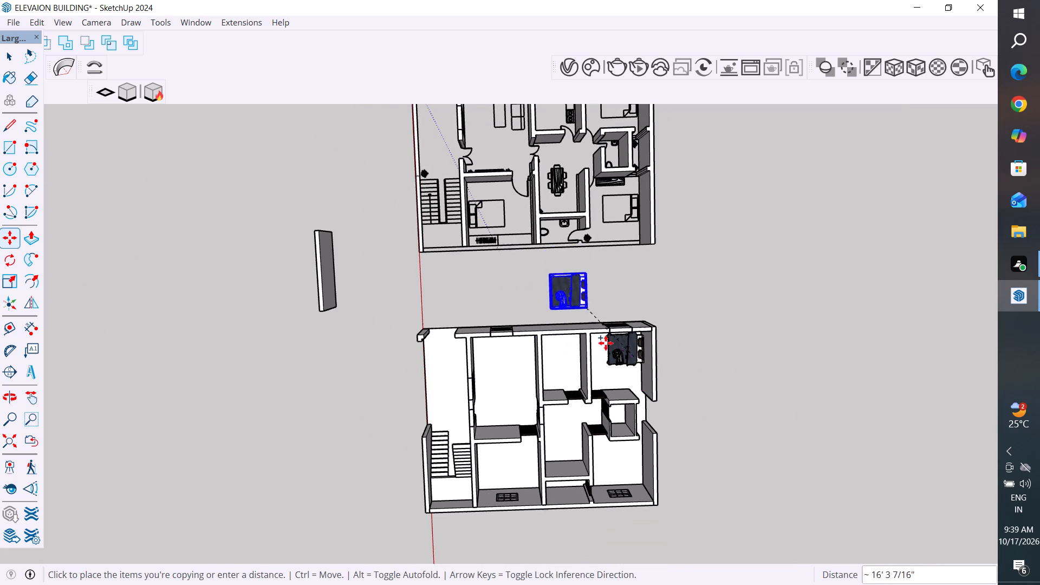
pyautogui.scroll(2, 614, 381)
pyautogui.moveTo(623, 454); pyautogui.dragTo(622, 400, button='middle')
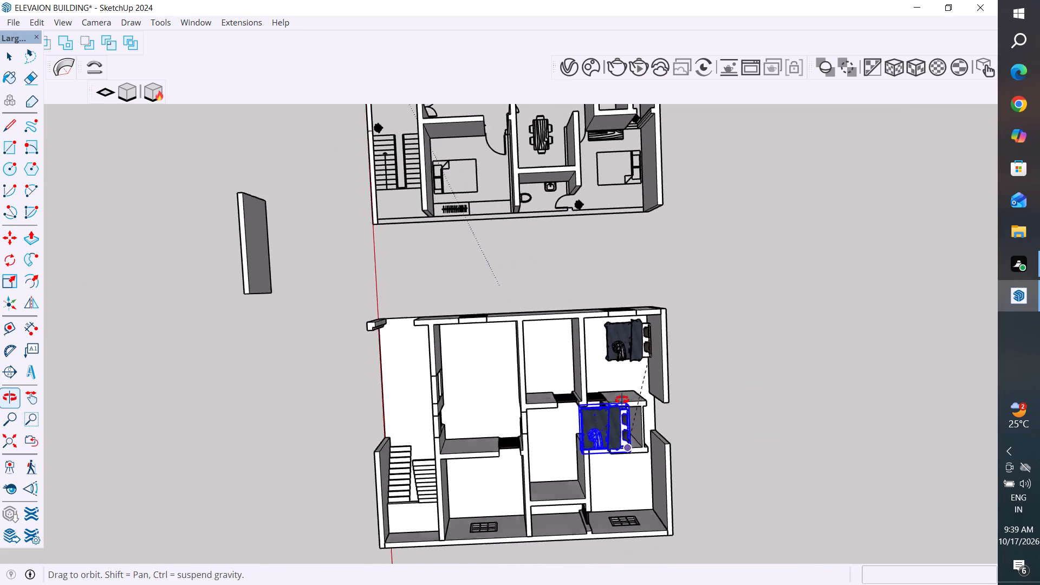
pyautogui.moveTo(622, 400); pyautogui.dragTo(622, 399, button='middle')
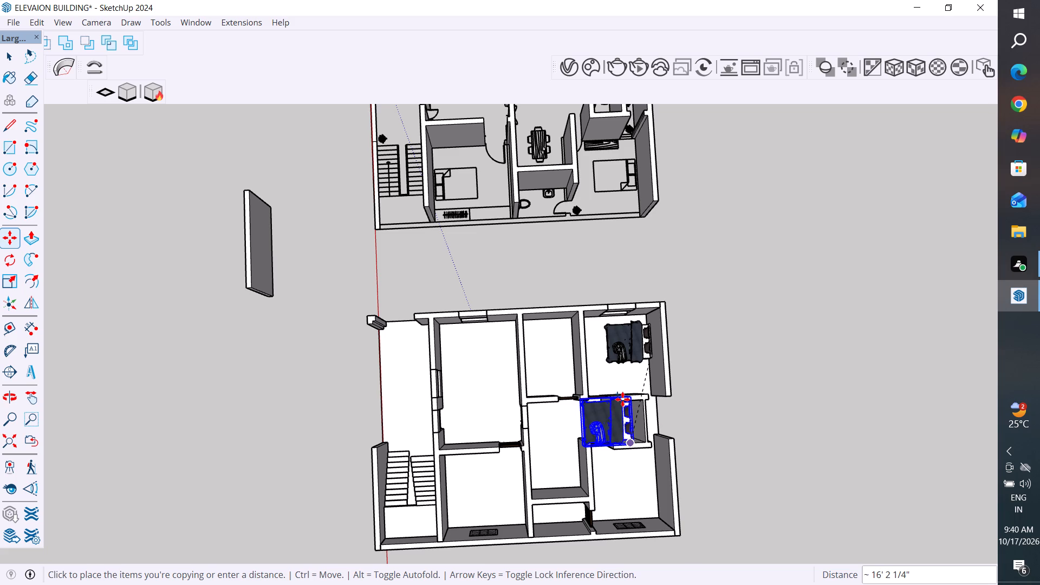
pyautogui.scroll(-3, 610, 398)
pyautogui.moveTo(793, 477); pyautogui.dragTo(860, 310, button='middle')
pyautogui.moveTo(667, 380); pyautogui.dragTo(839, 380, button='middle')
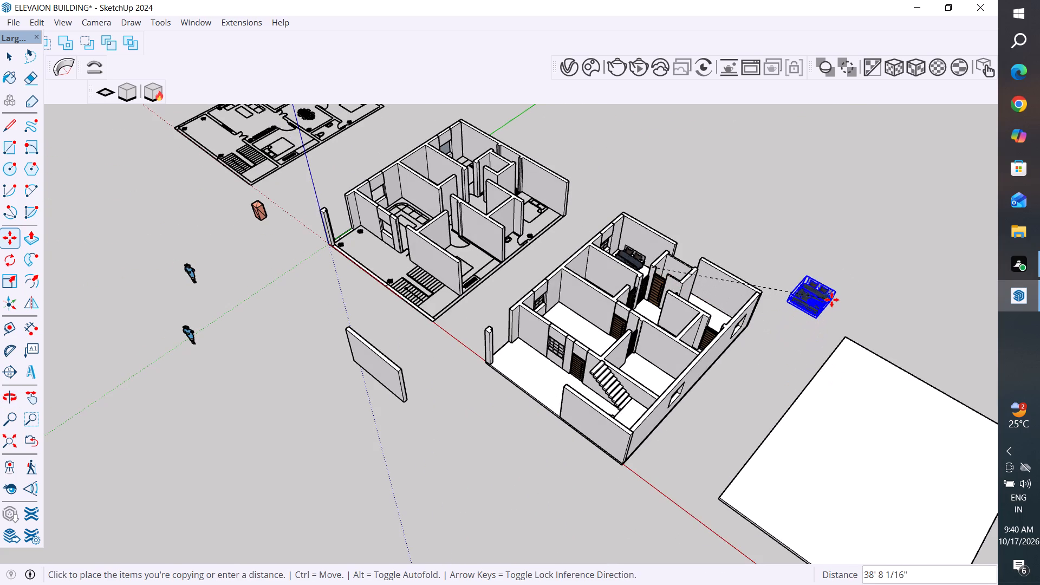
pyautogui.click(831, 300)
pyautogui.click(12, 67)
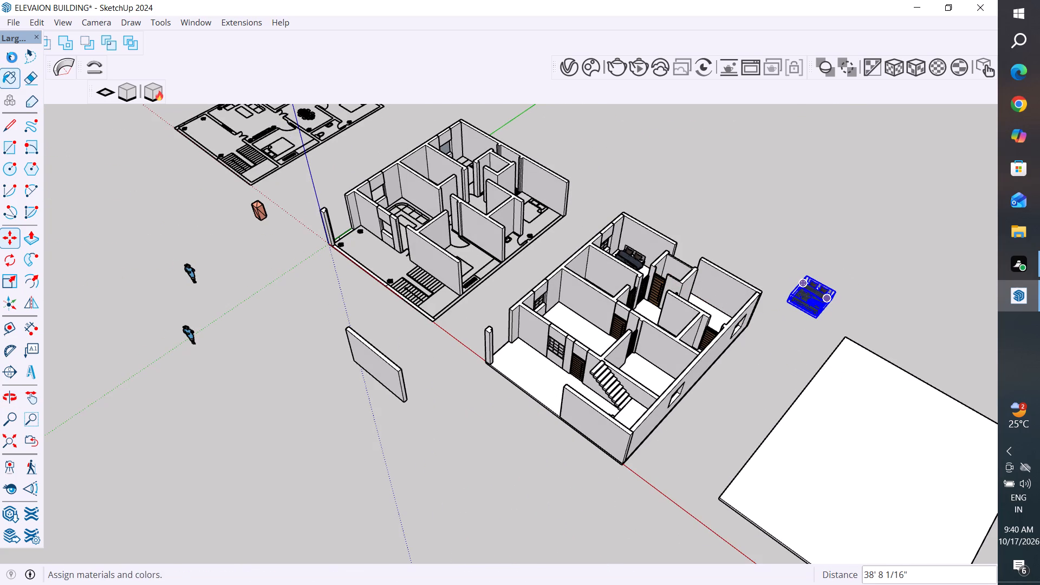
pyautogui.click(12, 57)
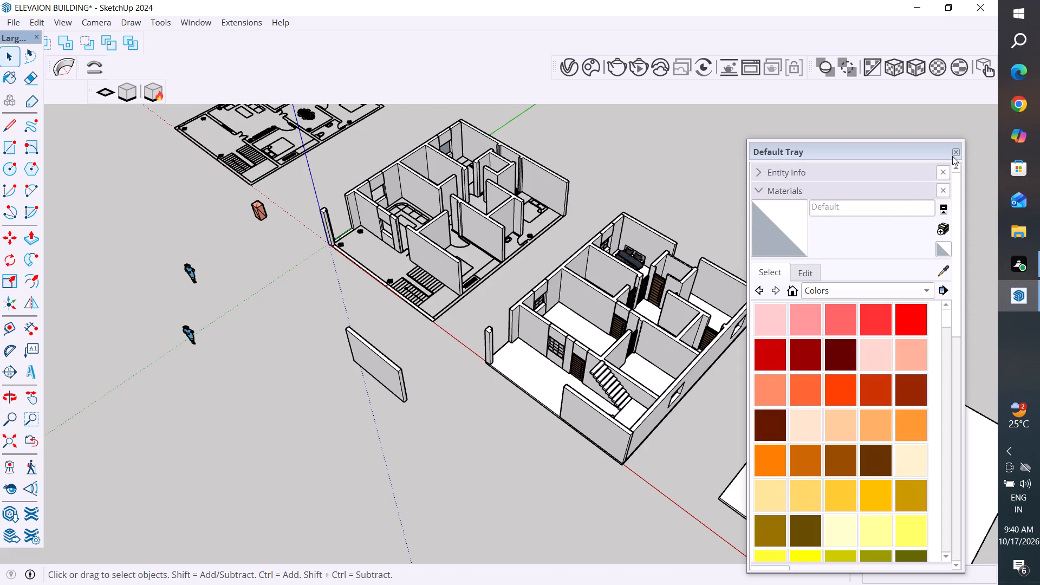
pyautogui.click(959, 151)
pyautogui.click(807, 180)
# Rotate the bed copy outside the house by 90° on the ground plane, about the middle of its foot end.
pyautogui.scroll(3, 761, 277)
pyautogui.moveTo(768, 273); pyautogui.dragTo(822, 348, button='middle')
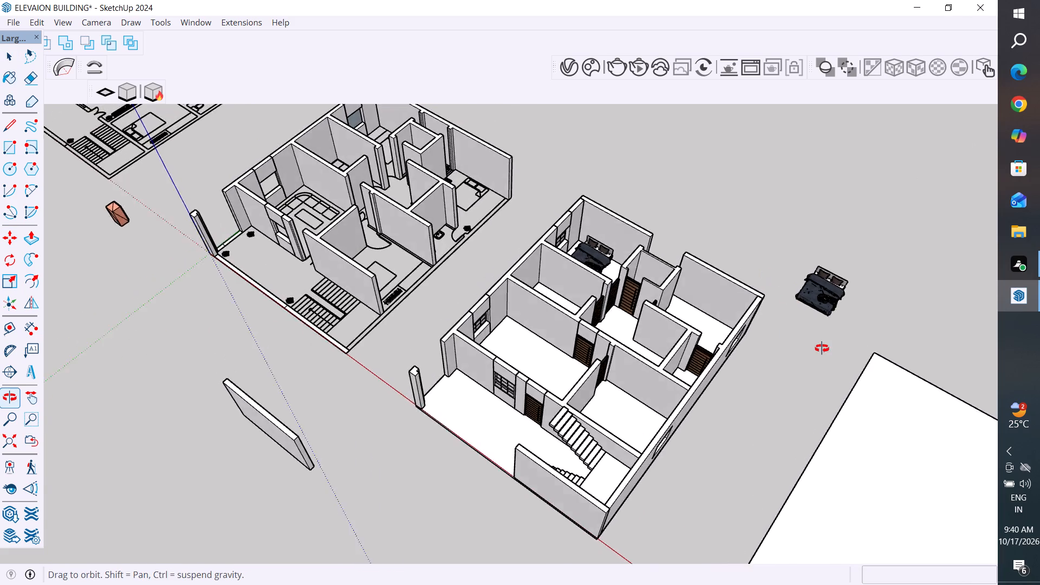
pyautogui.moveTo(822, 348); pyautogui.dragTo(836, 372, button='middle')
pyautogui.scroll(4, 649, 292)
pyautogui.moveTo(657, 285); pyautogui.dragTo(757, 321, button='middle')
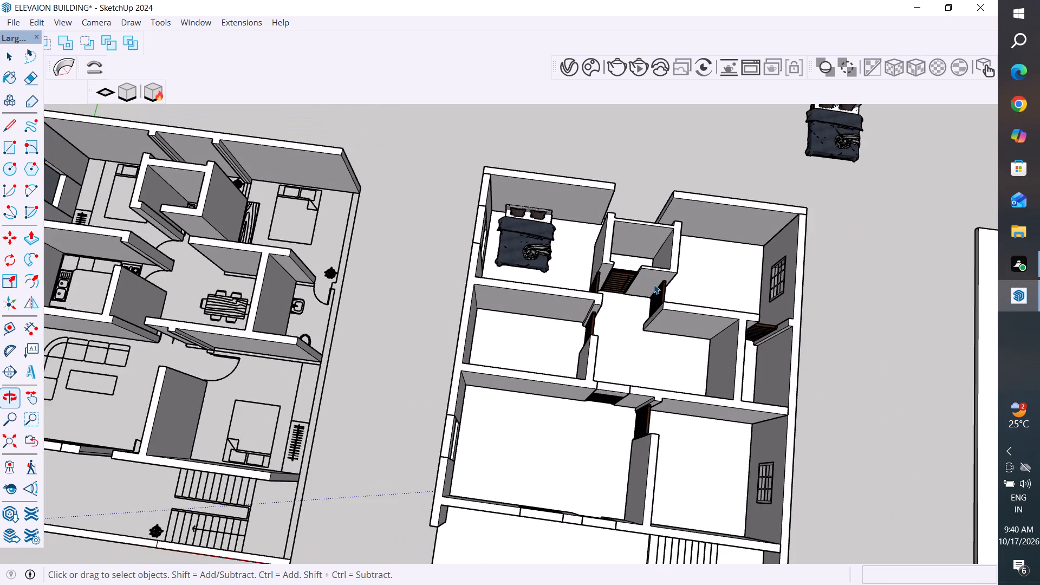
pyautogui.scroll(2, 651, 268)
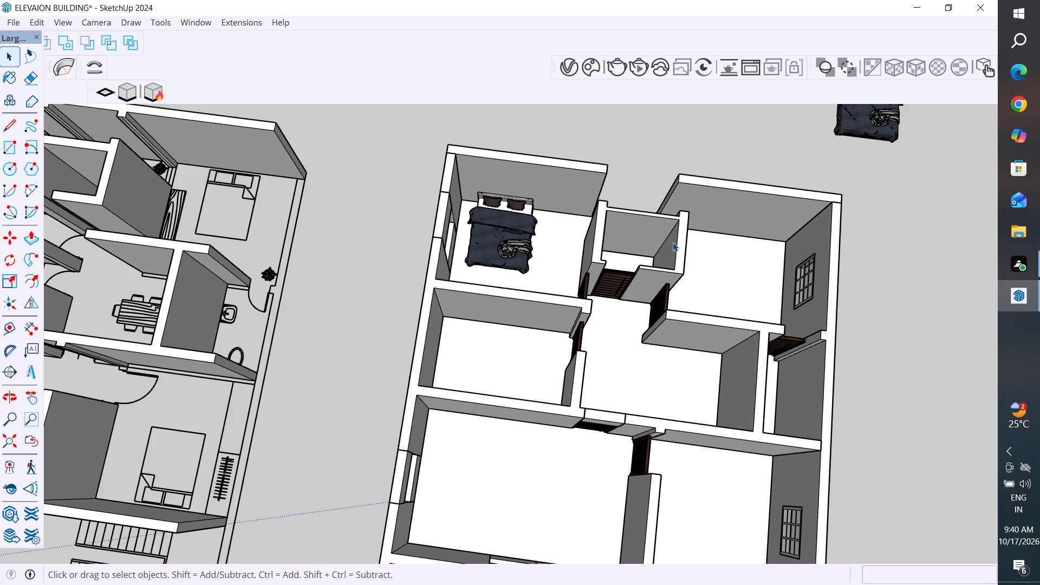
pyautogui.scroll(-4, 673, 242)
pyautogui.click(827, 142)
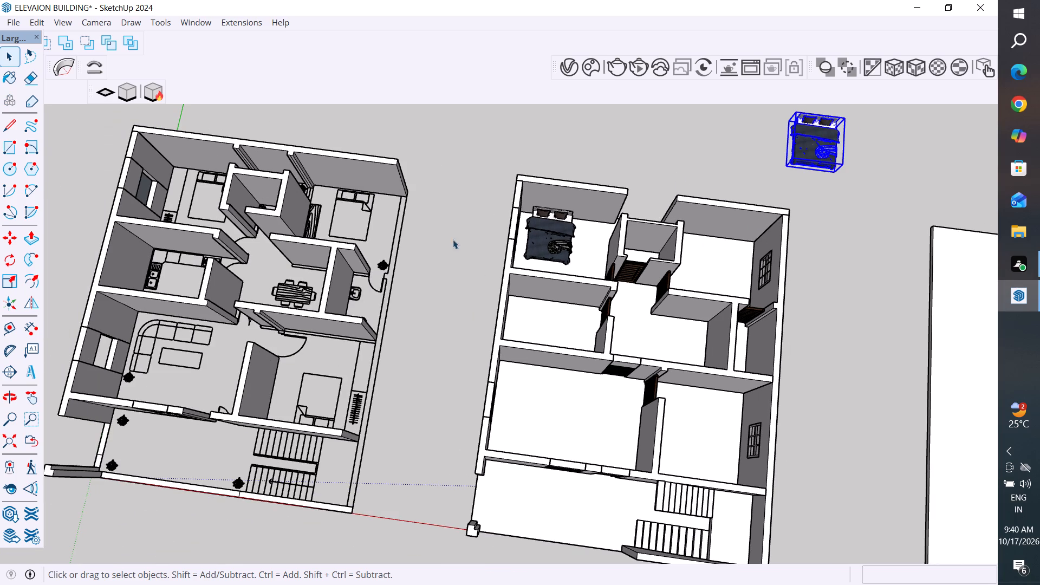
pyautogui.click(11, 262)
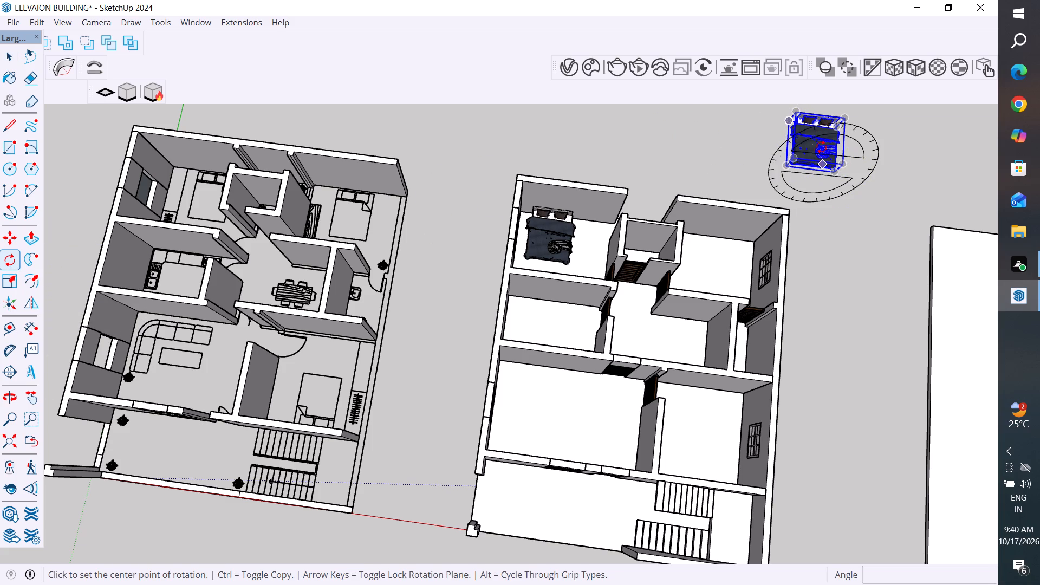
pyautogui.moveTo(869, 235); pyautogui.dragTo(779, 130, button='middle')
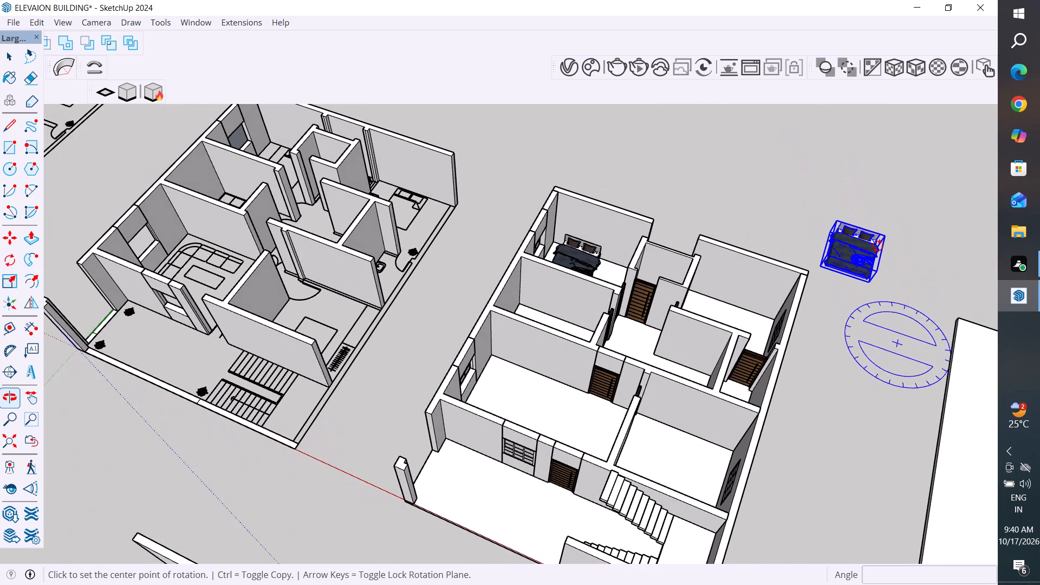
pyautogui.scroll(-4, 581, 288)
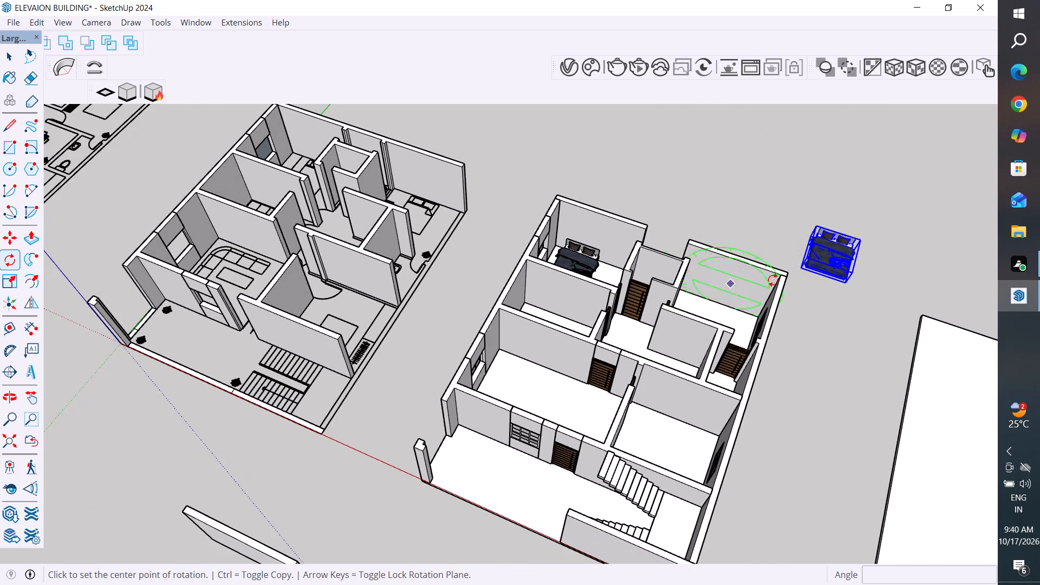
pyautogui.scroll(3, 855, 267)
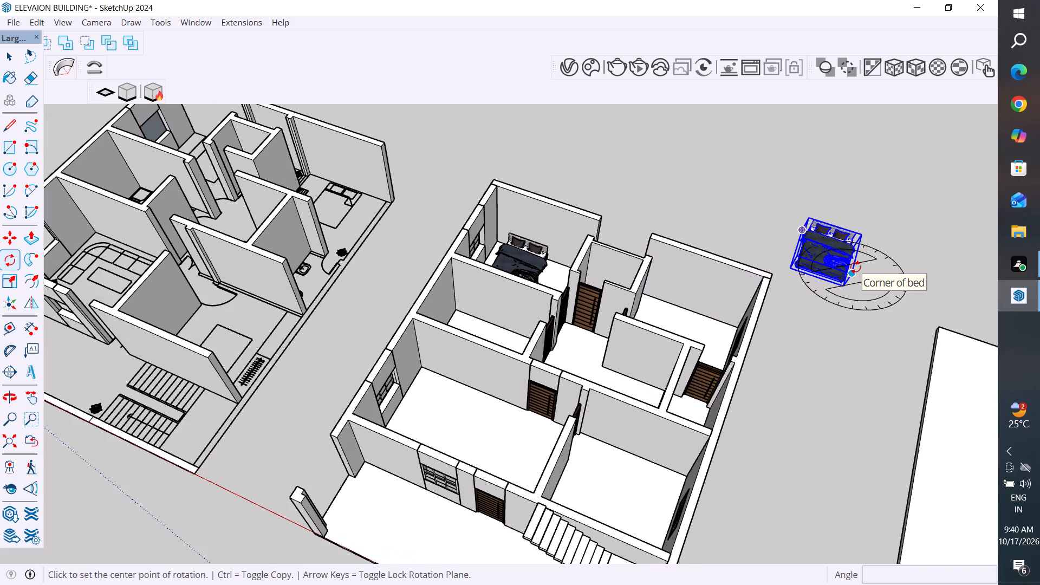
pyautogui.scroll(13, 855, 267)
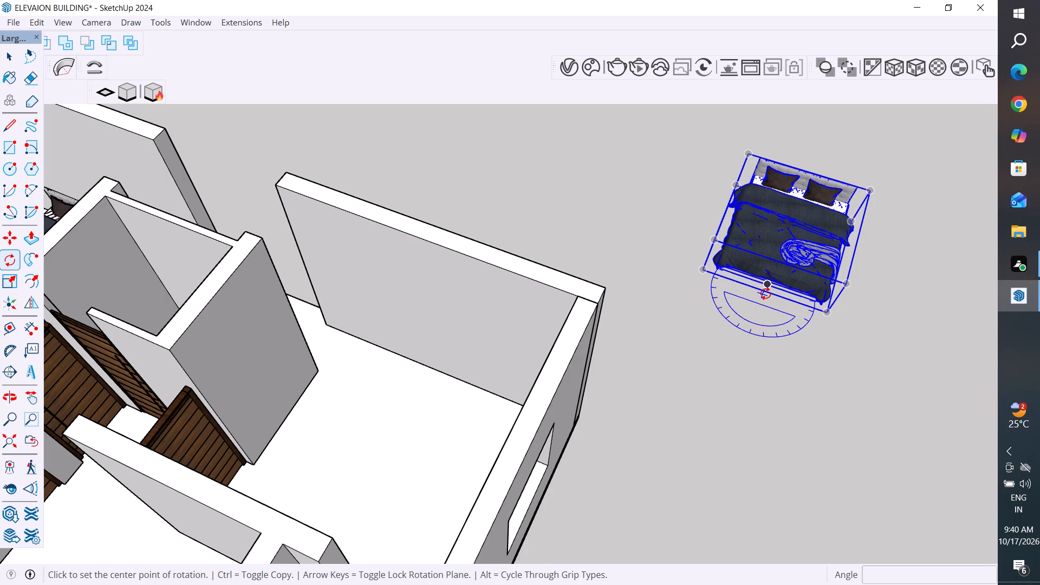
pyautogui.click(766, 293)
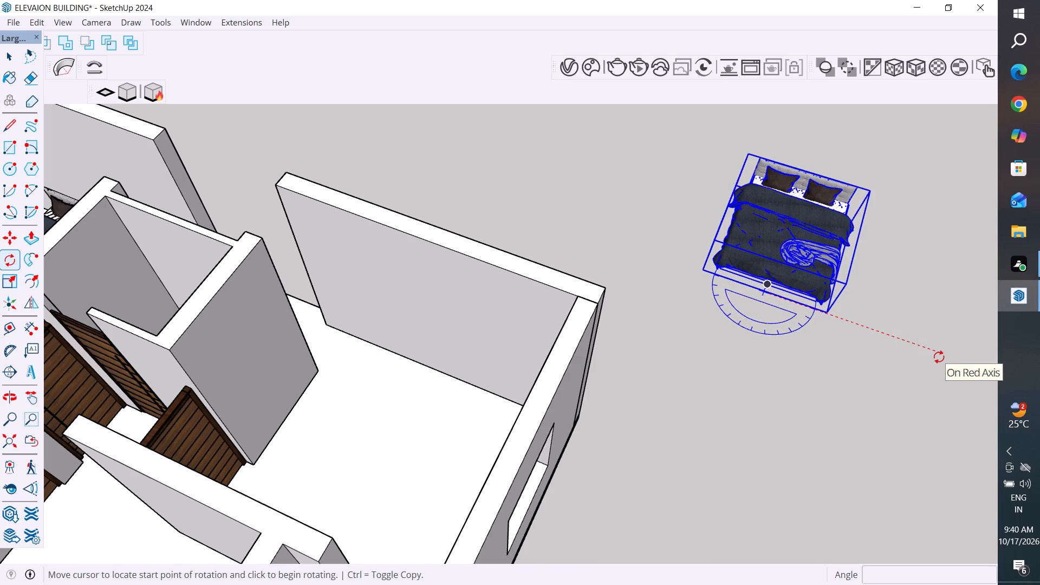
pyautogui.click(939, 357)
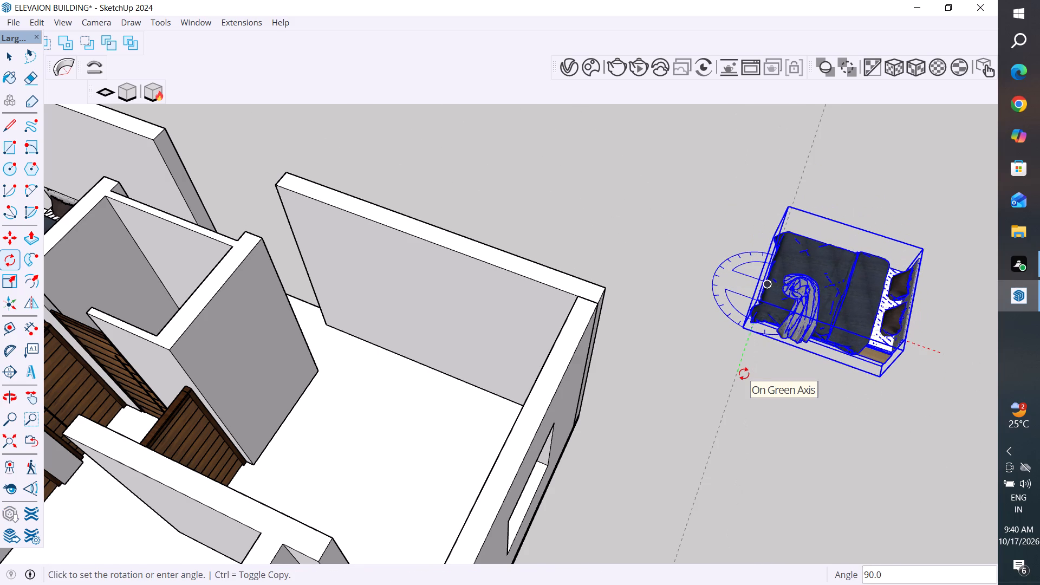
pyautogui.click(744, 374)
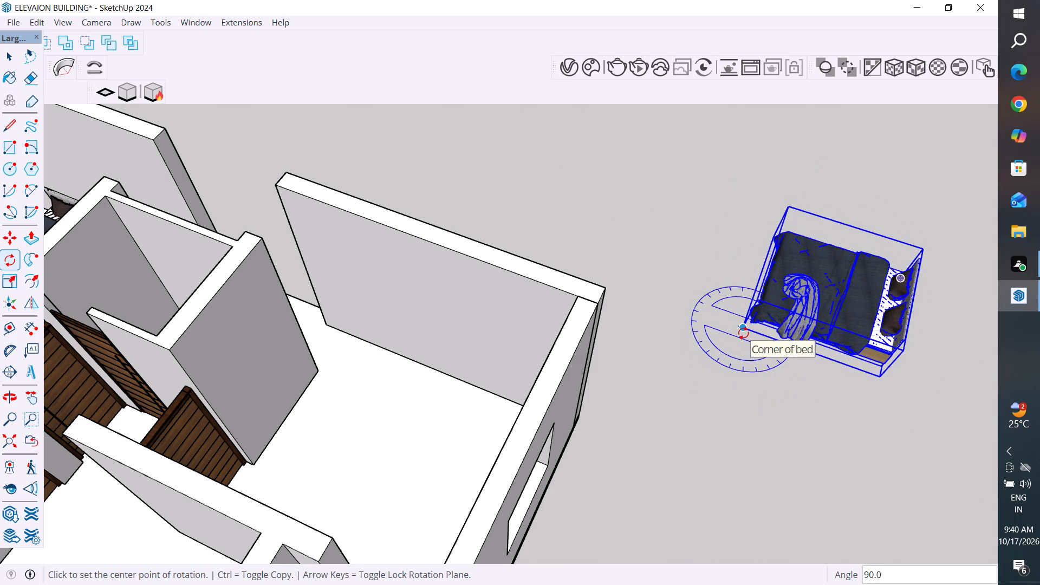
# Rotate the bed copy another 90° in the same direction about its bottom corner, so its headboard faces the opposite way.
pyautogui.click(743, 333)
pyautogui.click(718, 417)
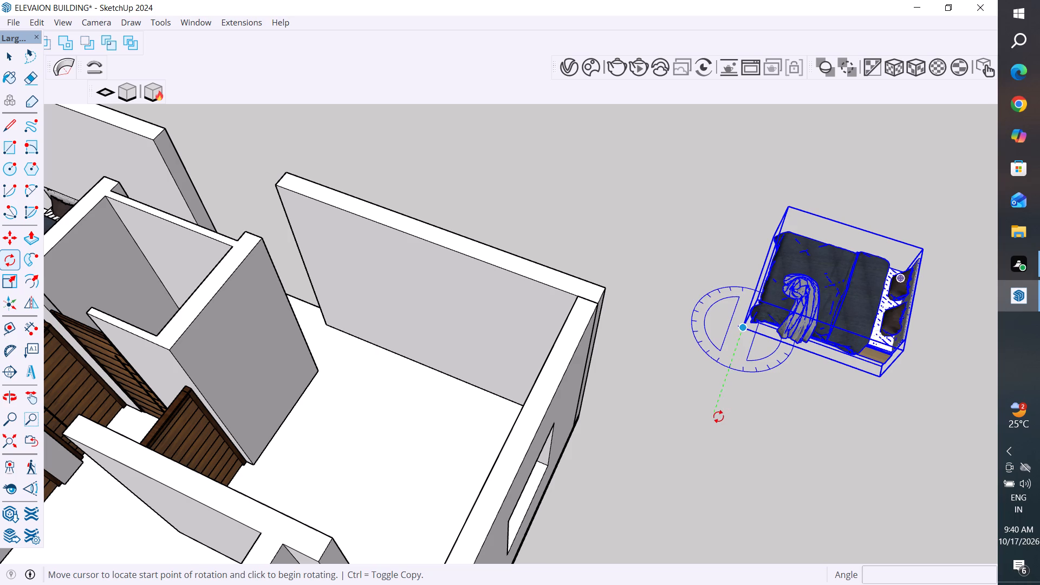
pyautogui.click(692, 308)
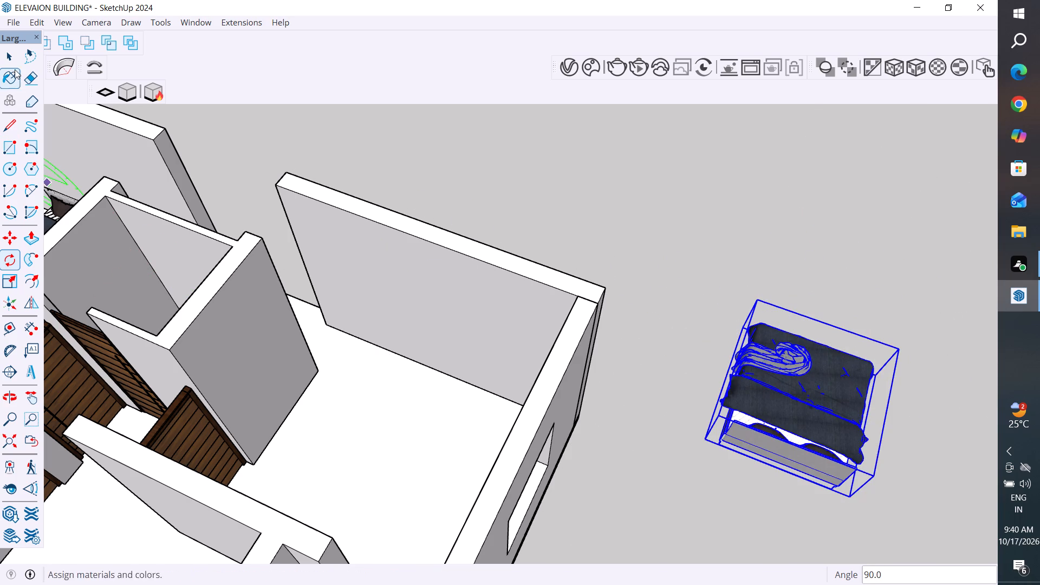
pyautogui.click(9, 52)
pyautogui.click(413, 171)
# Move the rotated bed about 37' 7 1/4" into the bedroom beside the staircase, headboard against the stair-side wall.
pyautogui.scroll(-11, 757, 297)
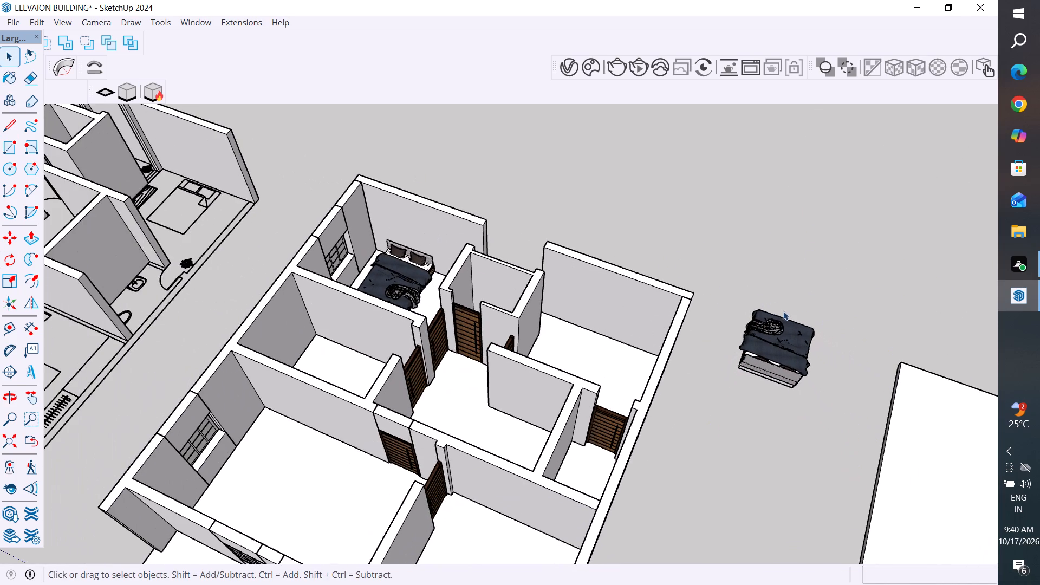
pyautogui.moveTo(784, 311); pyautogui.dragTo(655, 302, button='middle')
pyautogui.scroll(-5, 714, 211)
pyautogui.scroll(3, 742, 378)
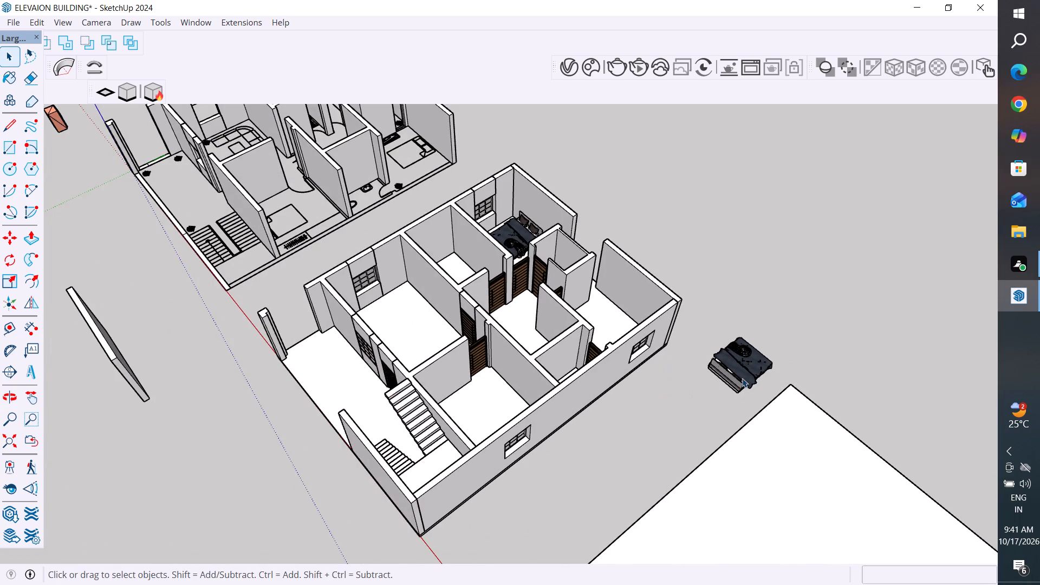
pyautogui.scroll(9, 741, 396)
pyautogui.click(736, 388)
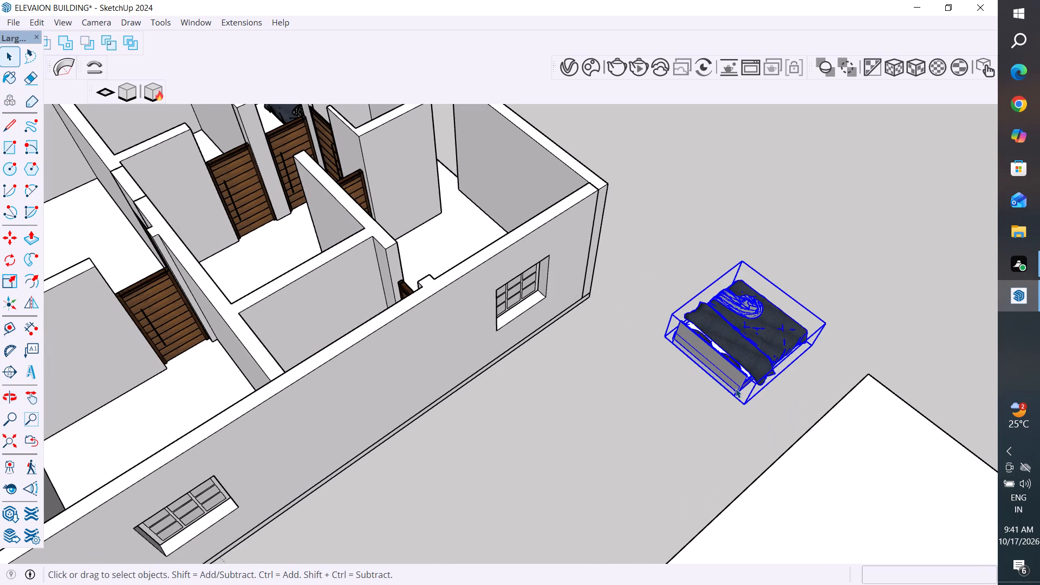
pyautogui.press('m')
pyautogui.click(749, 407)
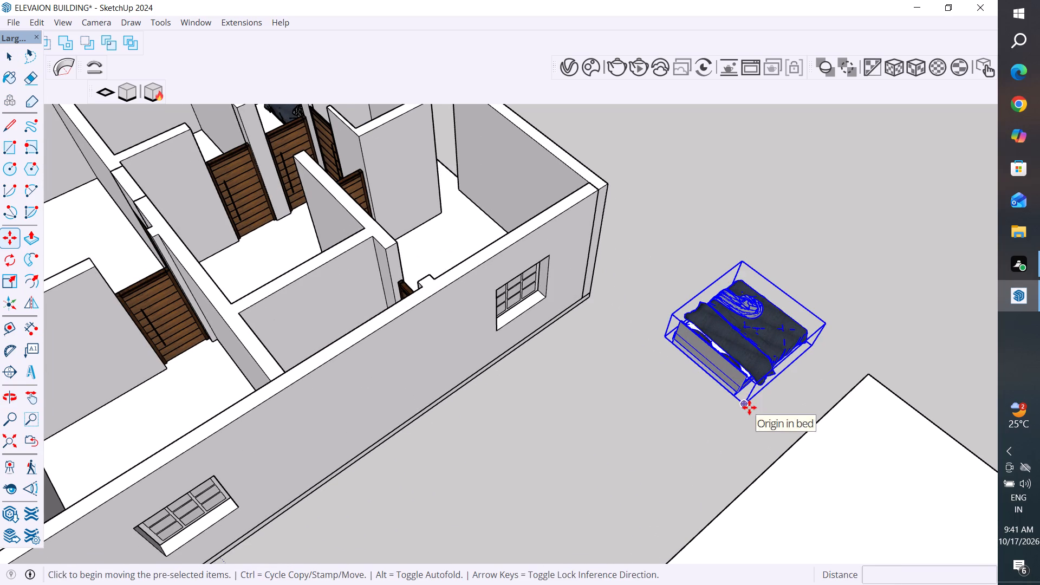
pyautogui.scroll(-11, 829, 313)
pyautogui.scroll(7, 482, 386)
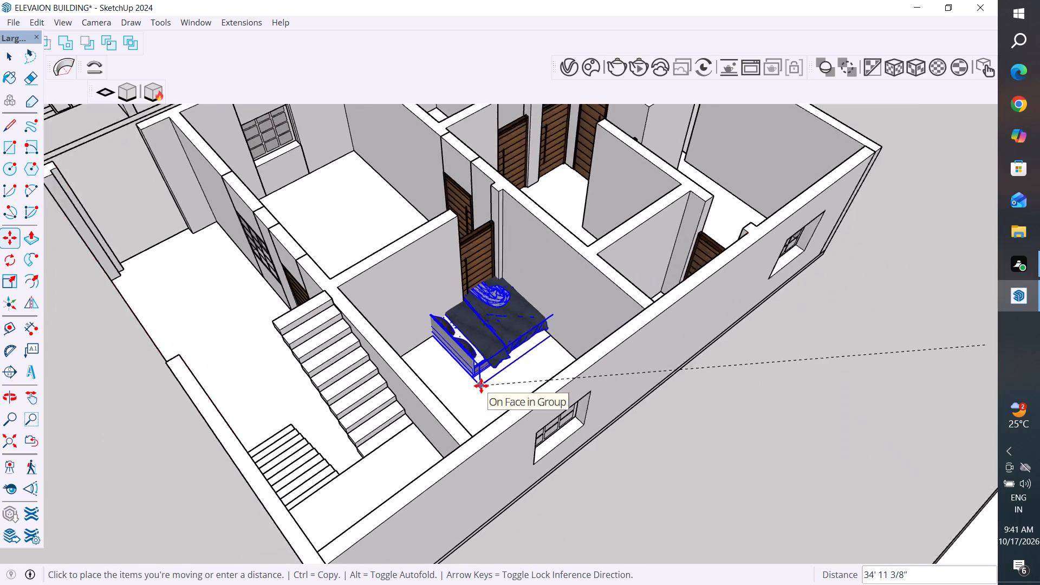
pyautogui.scroll(1, 481, 386)
pyautogui.moveTo(481, 386); pyautogui.dragTo(506, 501, button='middle')
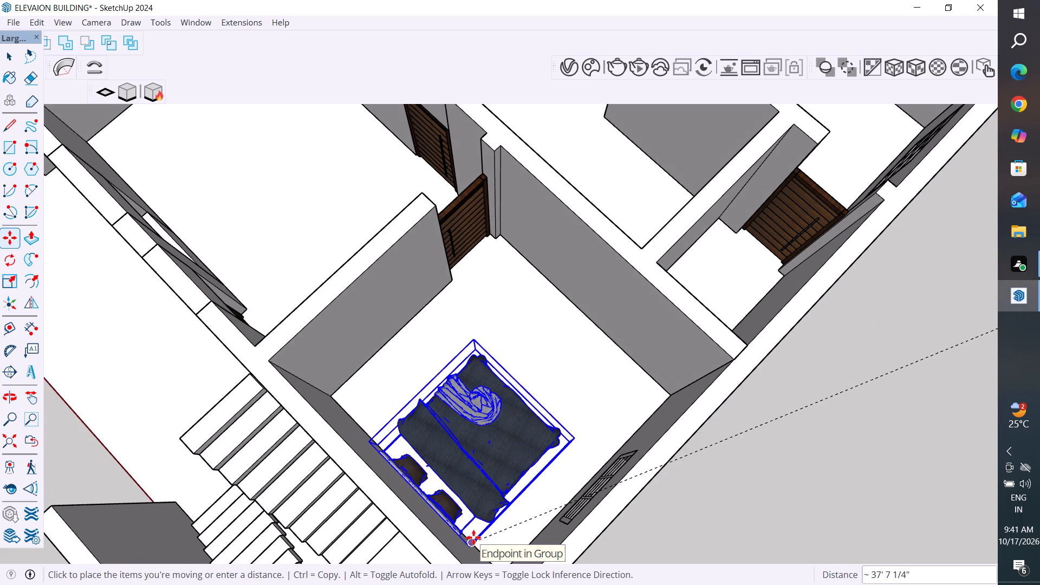
pyautogui.click(473, 537)
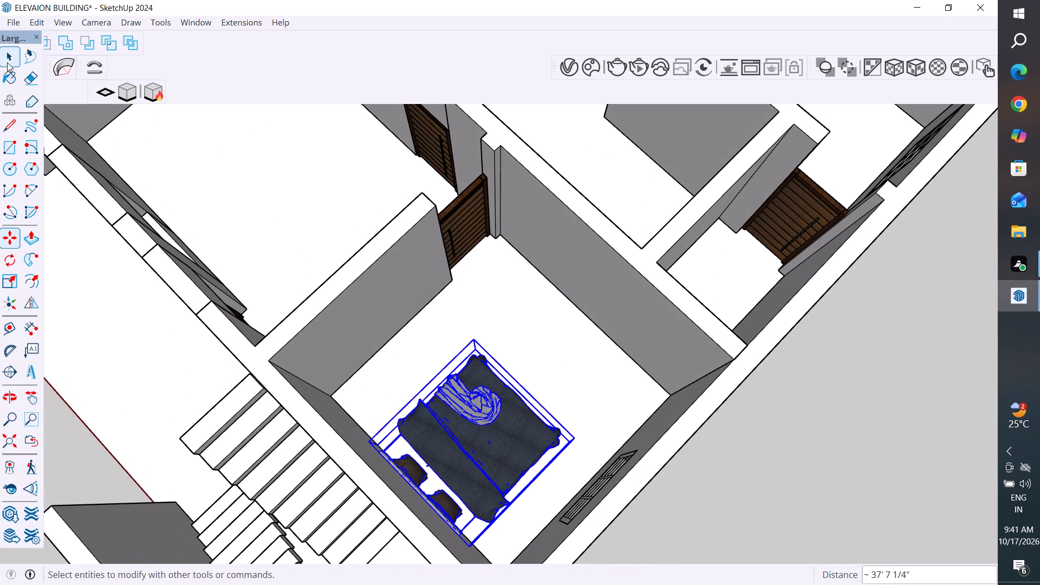
pyautogui.click(7, 62)
pyautogui.click(837, 485)
# Examine the bed's placement against the walls and window in the bedroom beside the staircase.
pyautogui.scroll(-4, 426, 222)
pyautogui.moveTo(469, 313); pyautogui.dragTo(187, 314, button='middle')
pyautogui.scroll(-5, 373, 418)
pyautogui.moveTo(542, 427); pyautogui.dragTo(283, 491, button='middle')
pyautogui.scroll(-6, 454, 283)
pyautogui.scroll(12, 461, 209)
pyautogui.moveTo(454, 265); pyautogui.dragTo(447, 142, button='middle')
pyautogui.scroll(1, 504, 312)
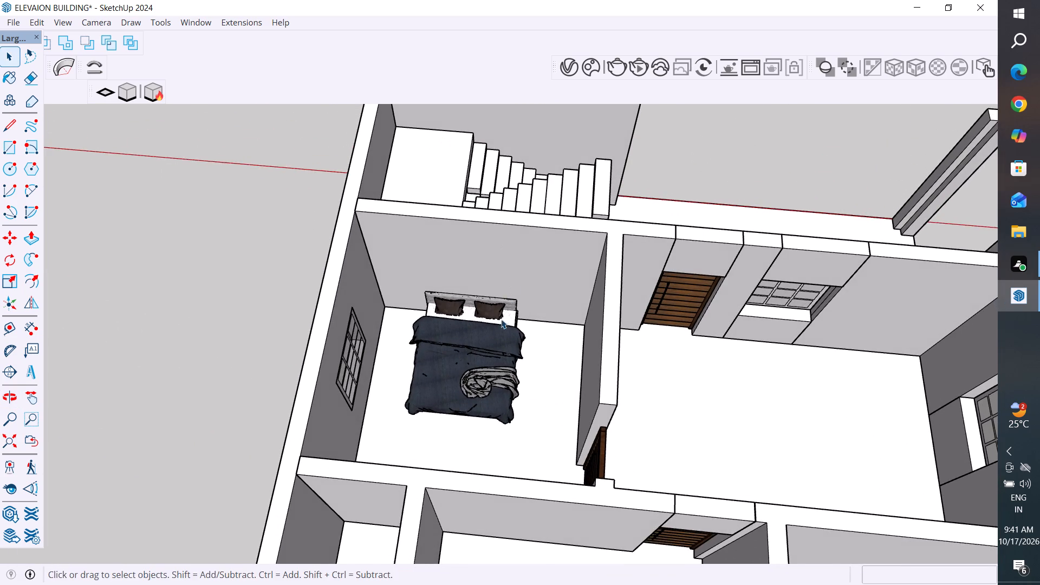
pyautogui.scroll(7, 501, 319)
pyautogui.click(510, 444)
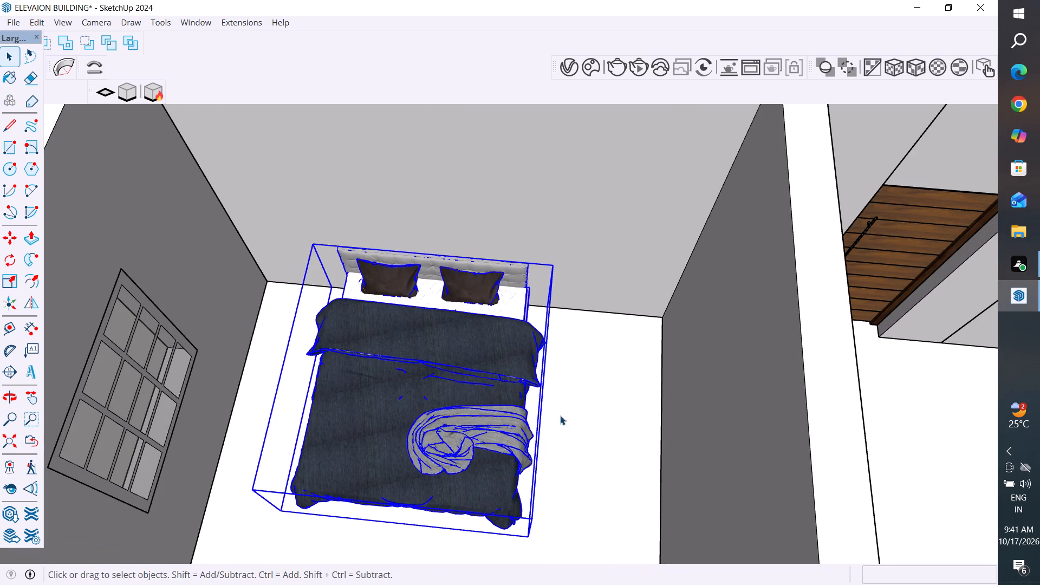
pyautogui.middleClick(581, 387)
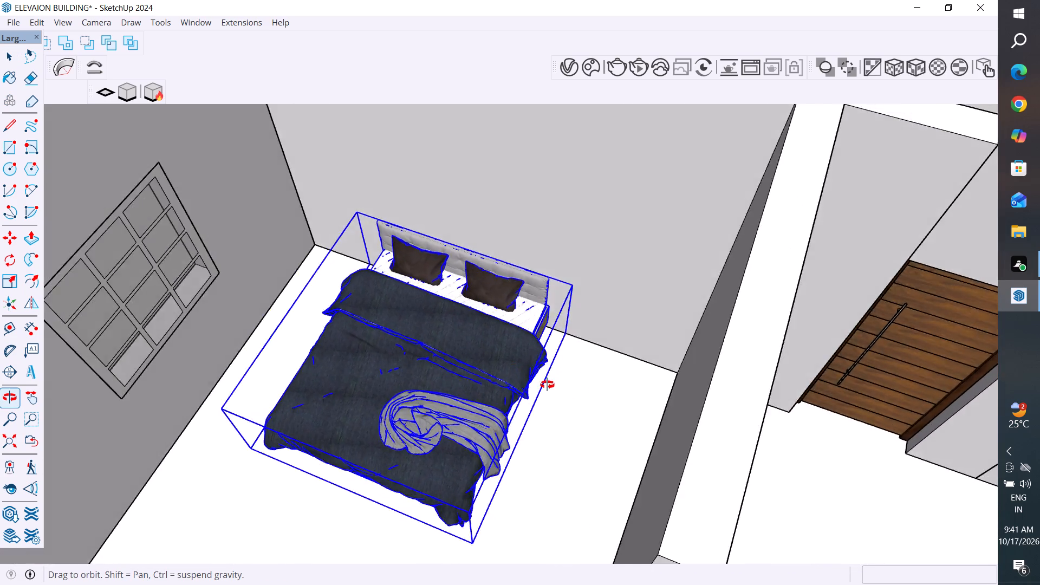
pyautogui.scroll(-13, 583, 390)
pyautogui.click(349, 415)
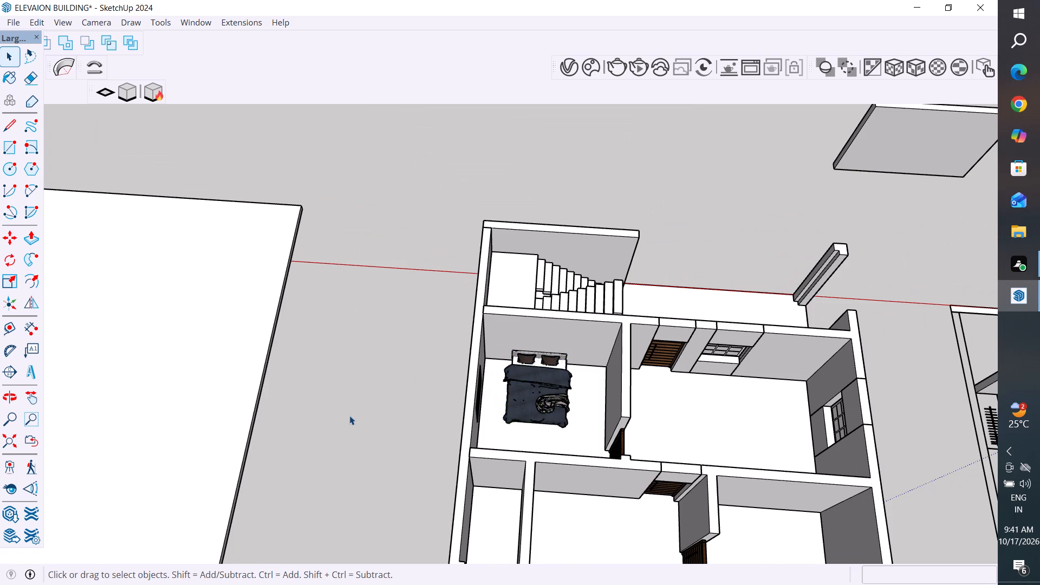
# Examine the whole walled house from several sides to review its rooms and the two placed beds.
pyautogui.scroll(-4, 491, 359)
pyautogui.moveTo(495, 360); pyautogui.dragTo(885, 329, button='middle')
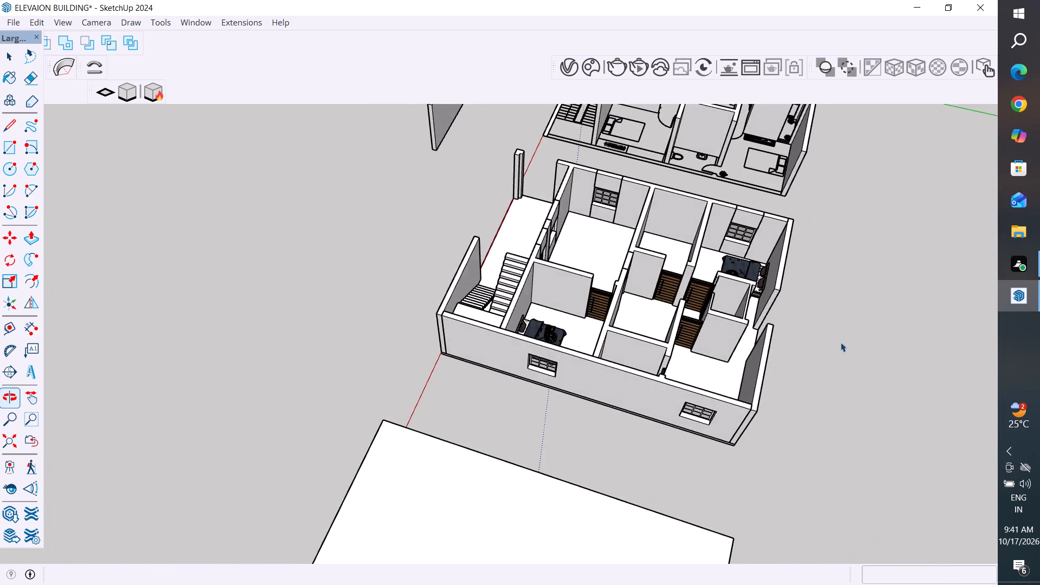
pyautogui.scroll(-5, 594, 379)
pyautogui.moveTo(568, 393); pyautogui.dragTo(918, 360, button='middle')
pyautogui.scroll(3, 505, 149)
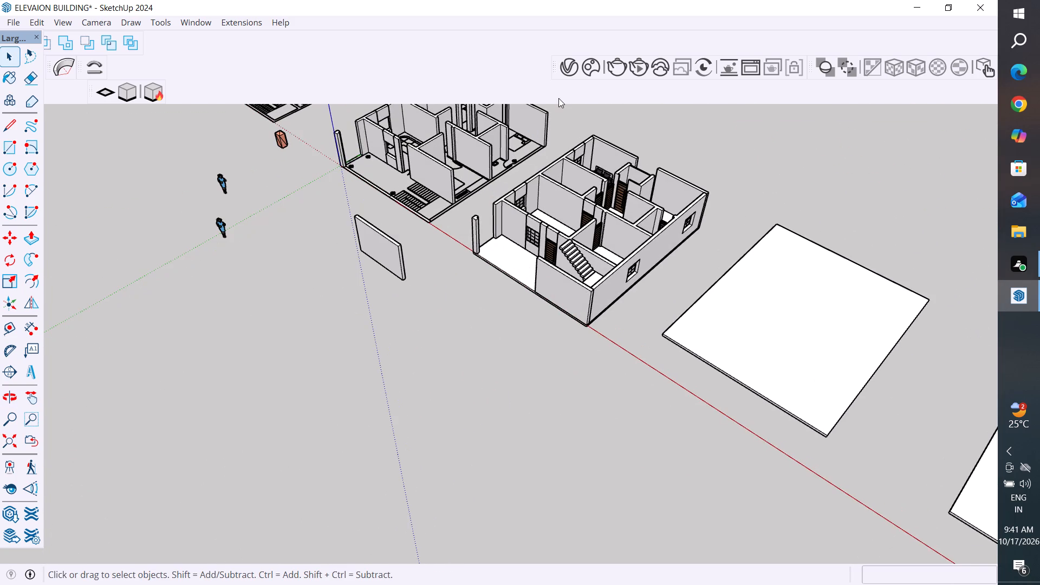
pyautogui.scroll(4, 558, 98)
pyautogui.scroll(5, 550, 178)
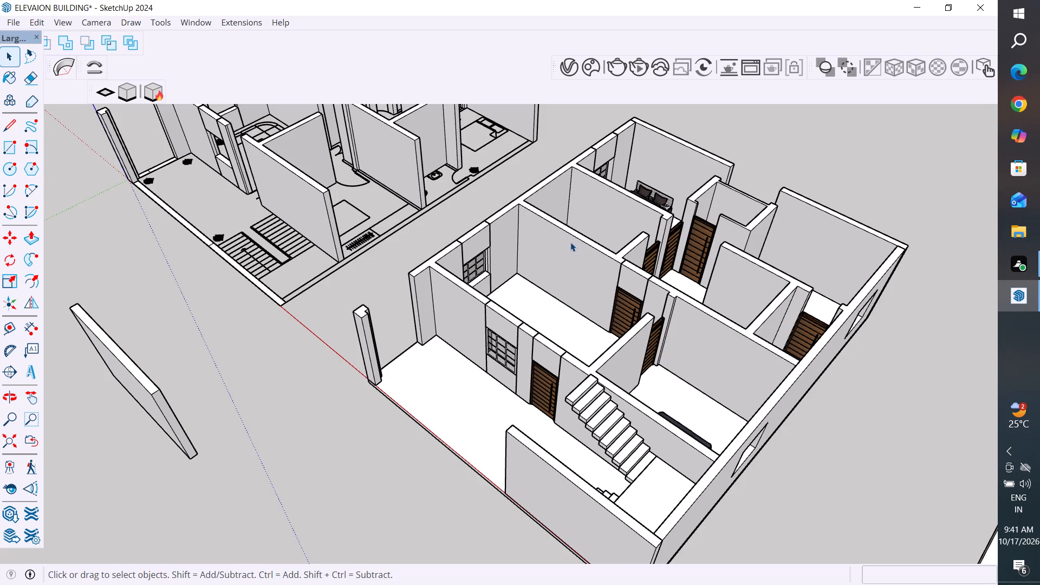
pyautogui.moveTo(571, 252); pyautogui.dragTo(567, 372, button='middle')
pyautogui.scroll(-3, 589, 272)
pyautogui.moveTo(646, 327); pyautogui.dragTo(592, 311, button='middle')
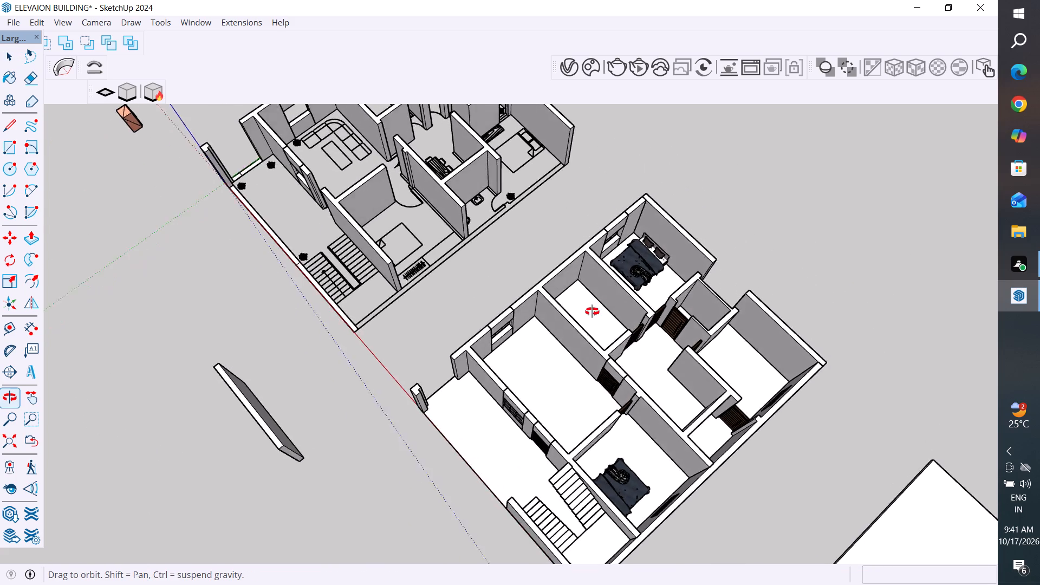
pyautogui.moveTo(592, 311); pyautogui.dragTo(595, 313, button='middle')
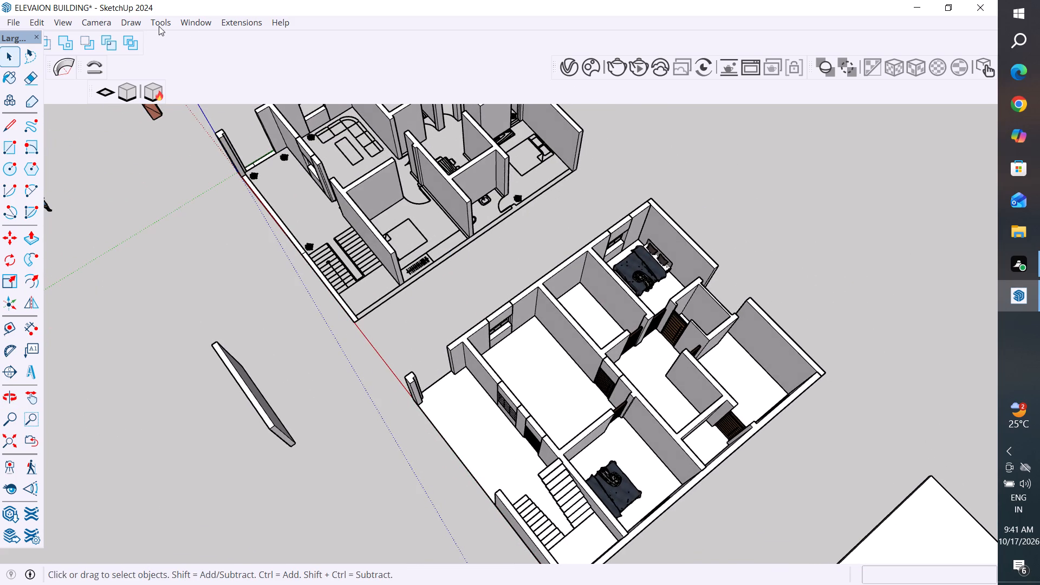
# Search 3D Warehouse for "sofa" models.
pyautogui.click(204, 21)
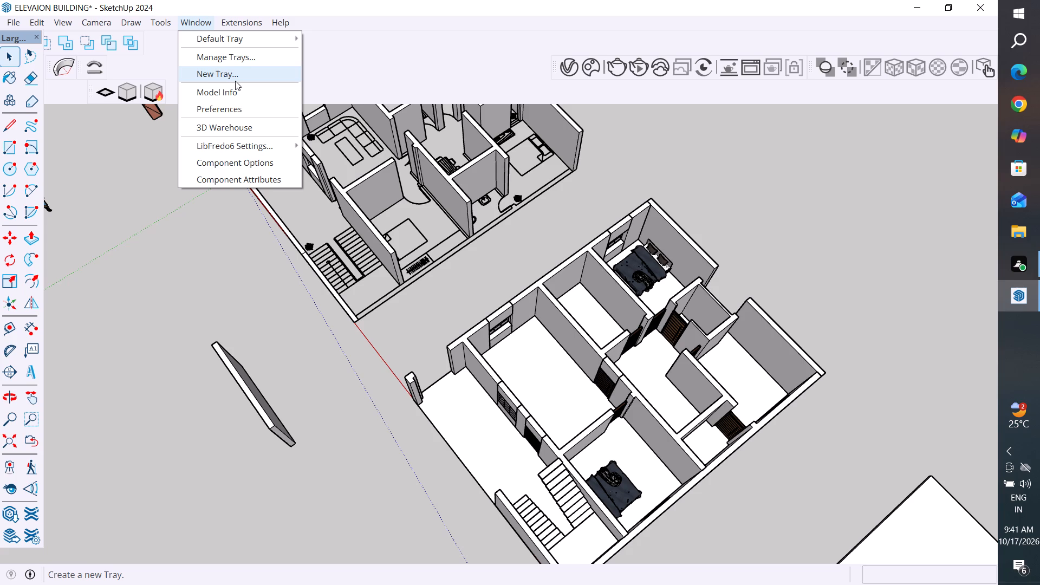
pyautogui.click(253, 126)
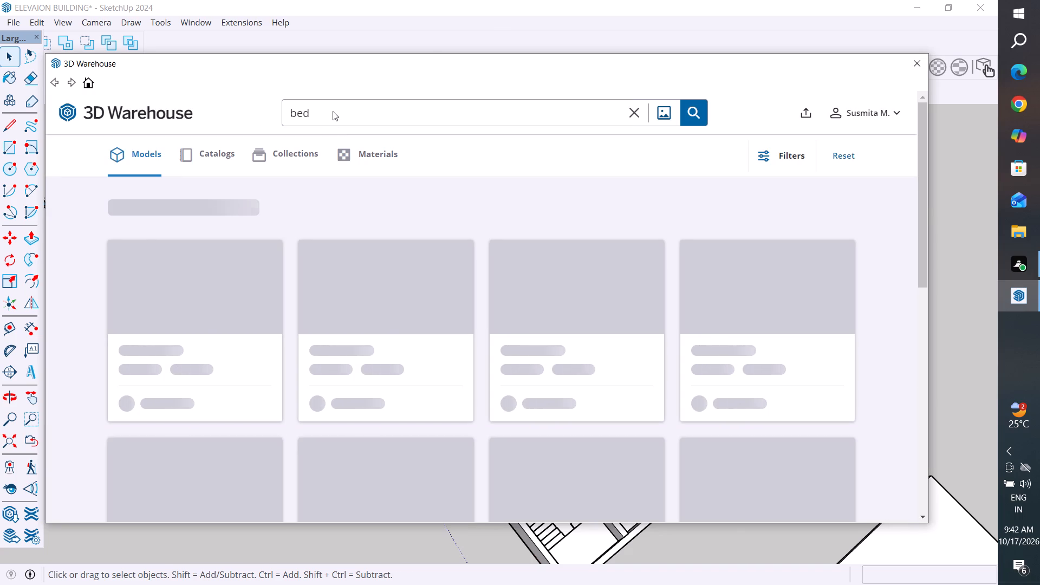
pyautogui.click(333, 111)
pyautogui.press('BackSpace')
pyautogui.press('BackSpace')
pyautogui.press('BackSpace')
pyautogui.press('BackSpace')
pyautogui.press('BackSpace')
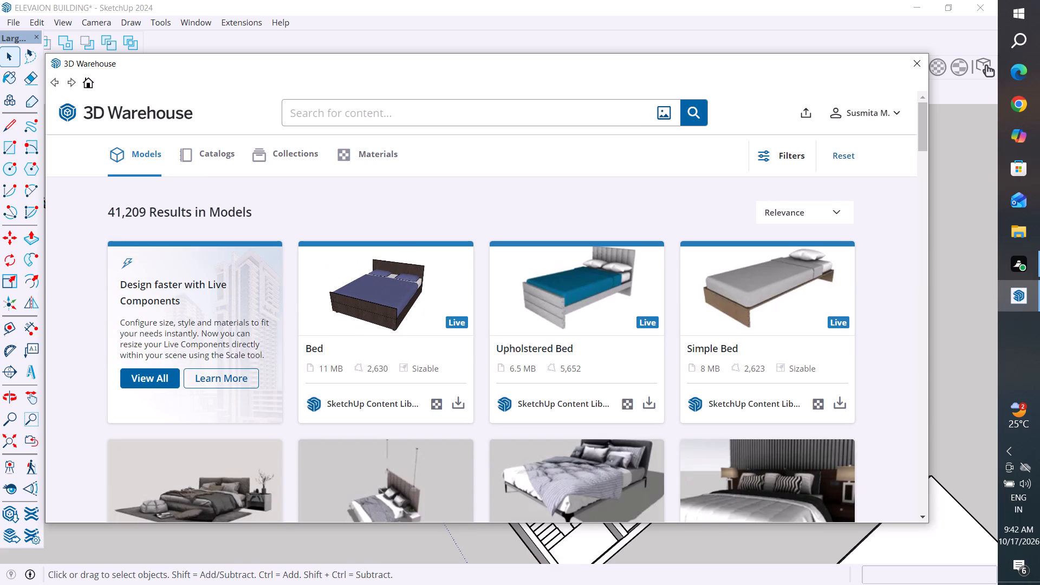
pyautogui.write('sofa')
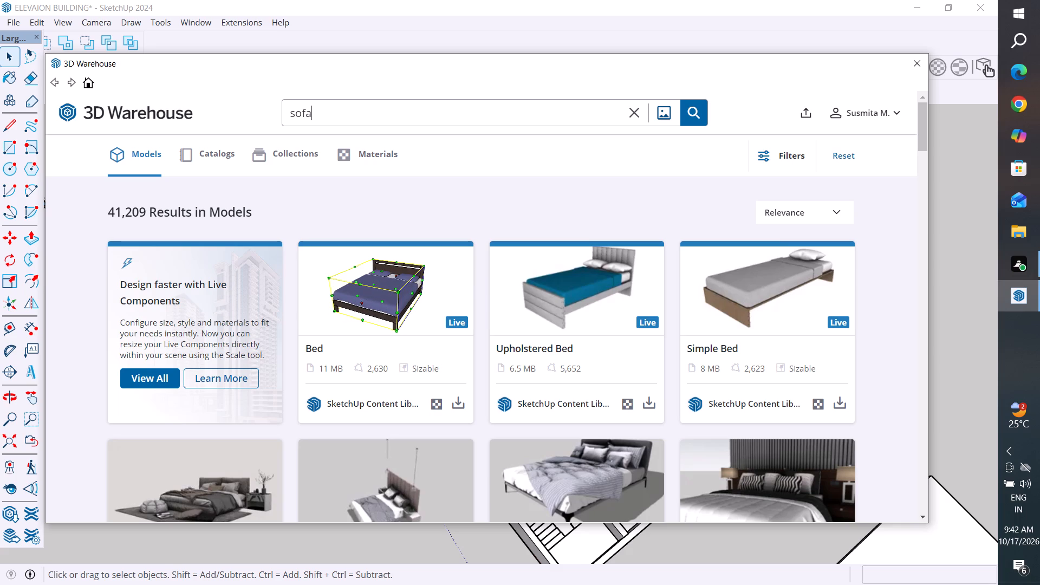
pyautogui.press('Return')
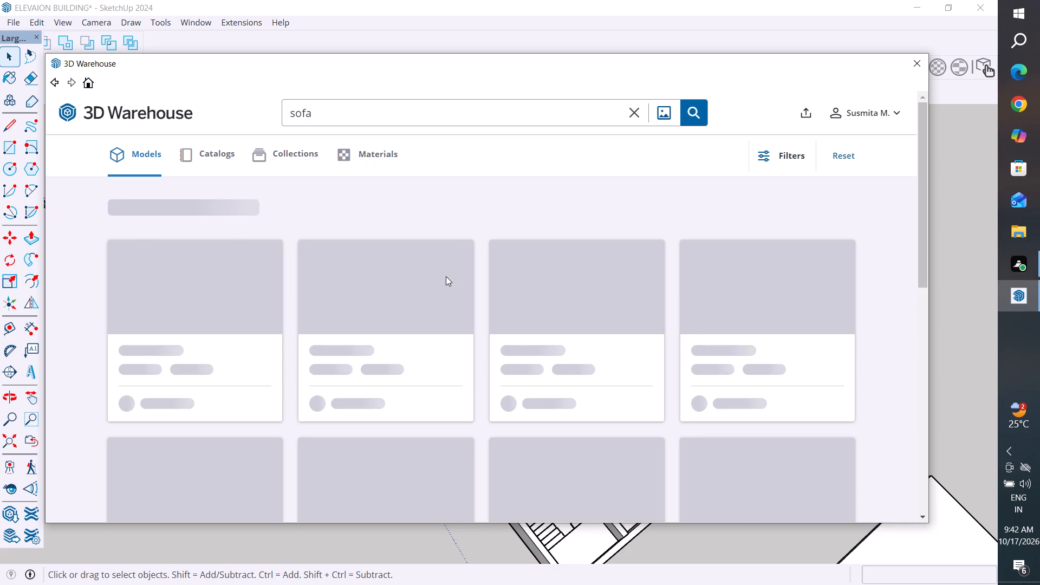
# Look through the sofa search results for a set suited to the house's living area.
pyautogui.scroll(-7, 446, 276)
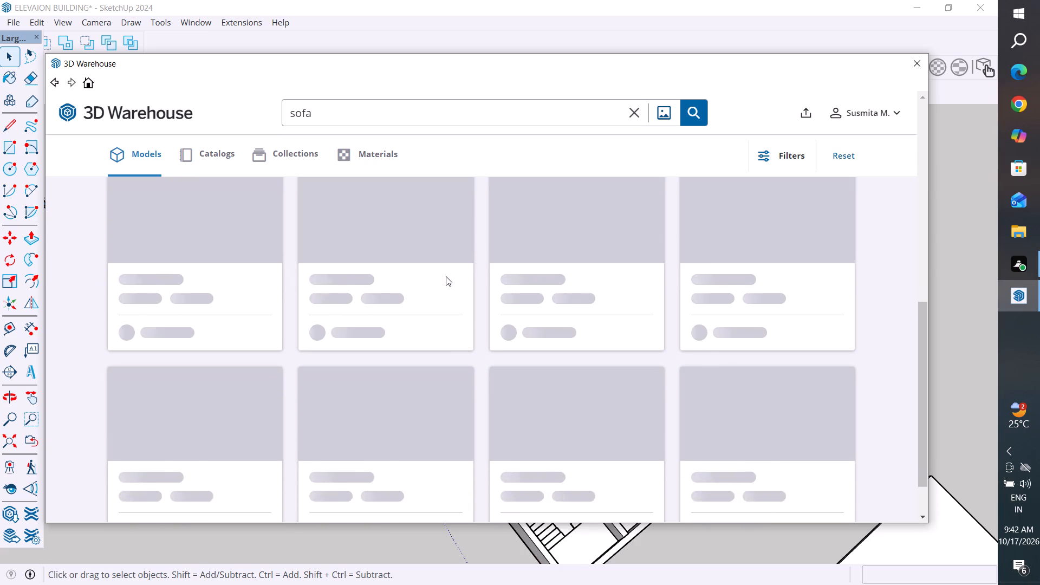
pyautogui.scroll(-3, 446, 276)
pyautogui.scroll(4, 446, 276)
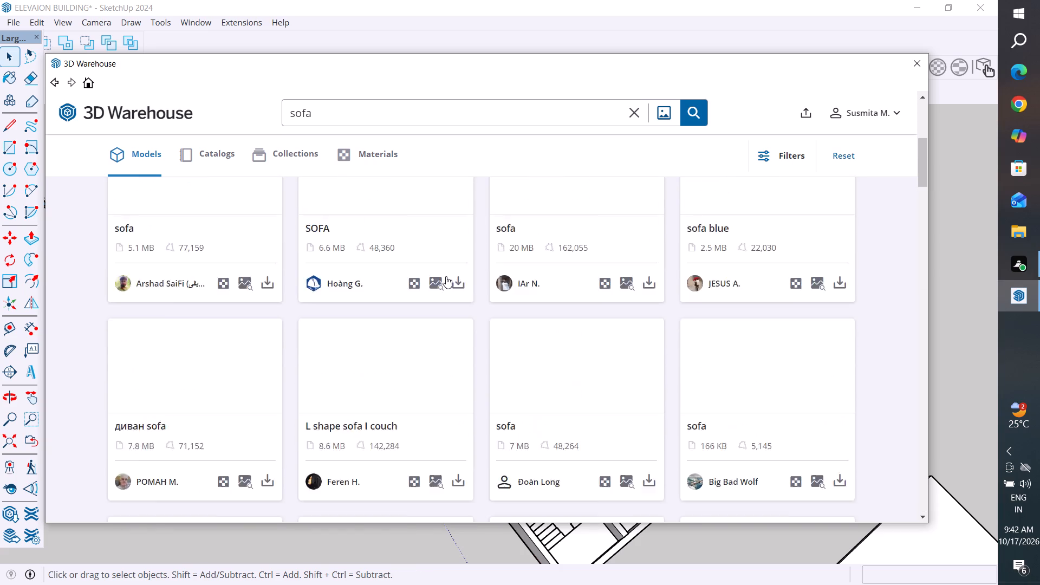
pyautogui.scroll(5, 446, 276)
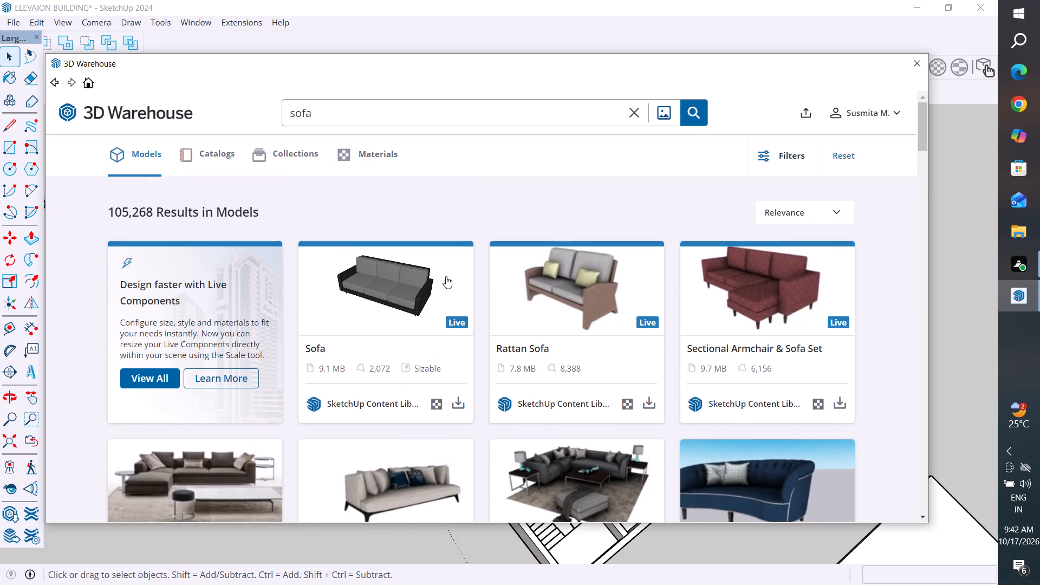
pyautogui.scroll(-4, 446, 276)
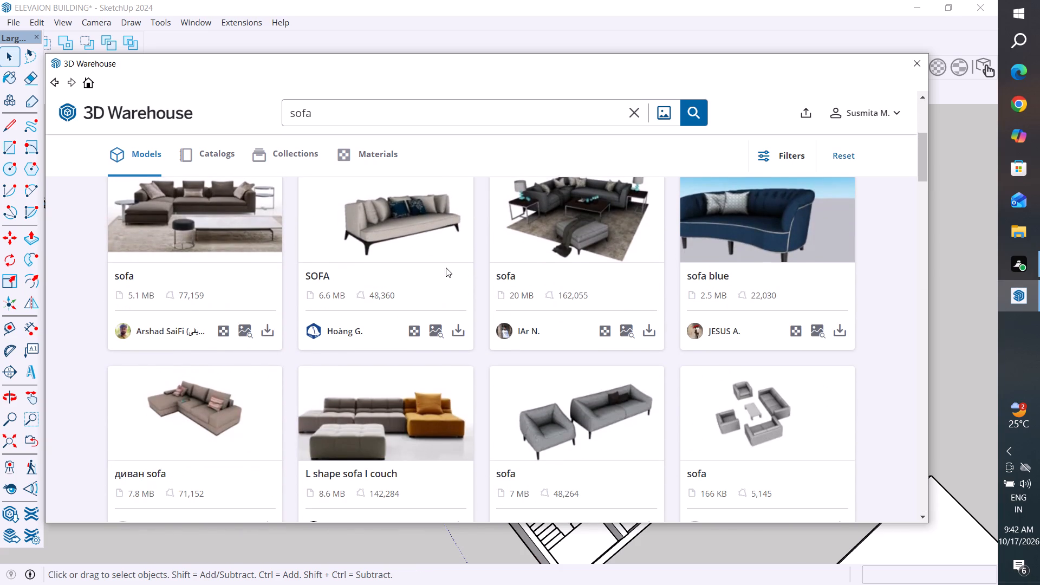
pyautogui.scroll(6, 446, 268)
pyautogui.scroll(-6, 446, 268)
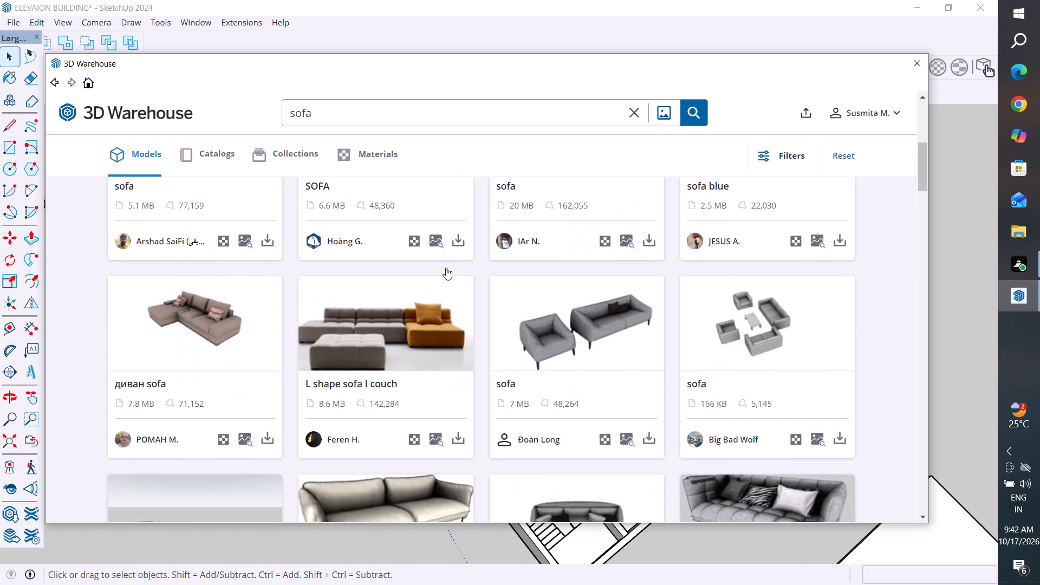
pyautogui.scroll(-8, 446, 268)
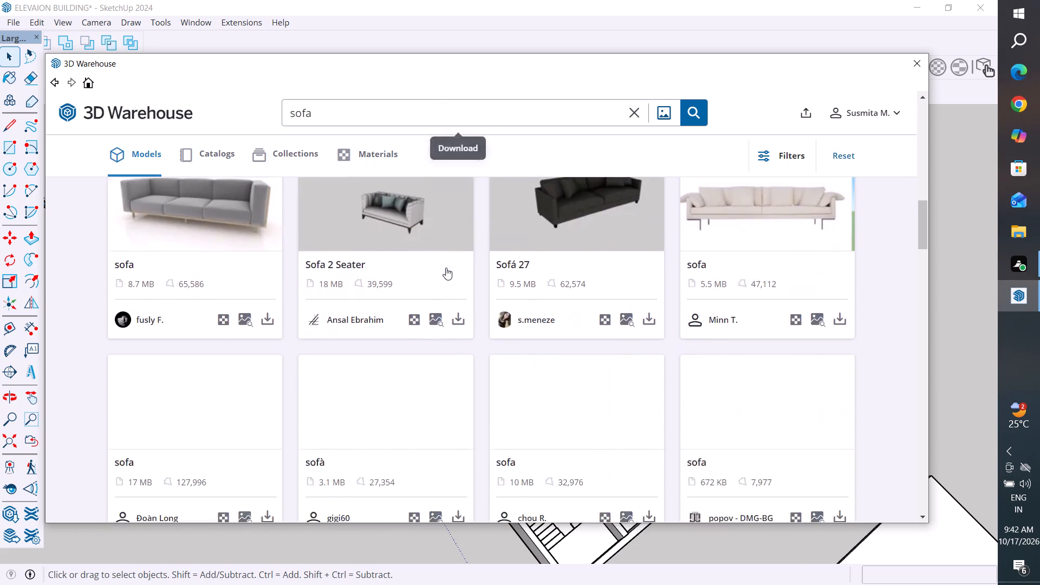
pyautogui.scroll(-1, 446, 268)
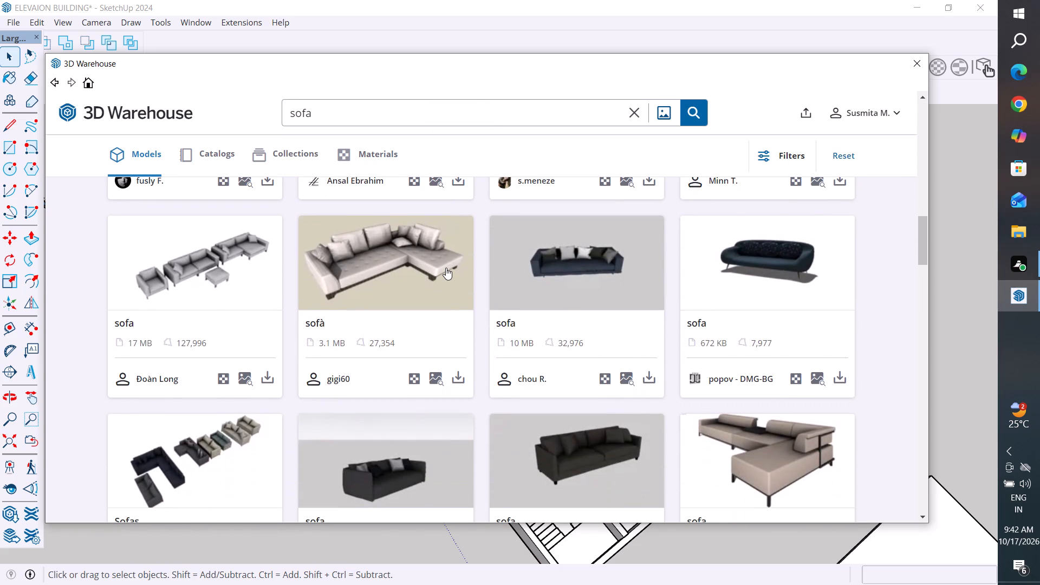
pyautogui.scroll(-8, 446, 268)
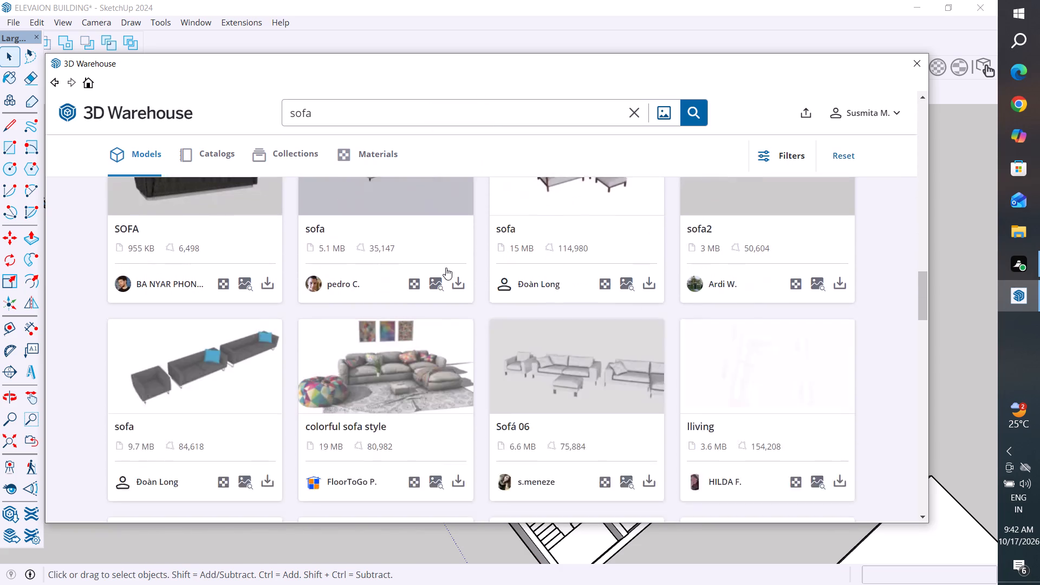
pyautogui.scroll(-2, 446, 268)
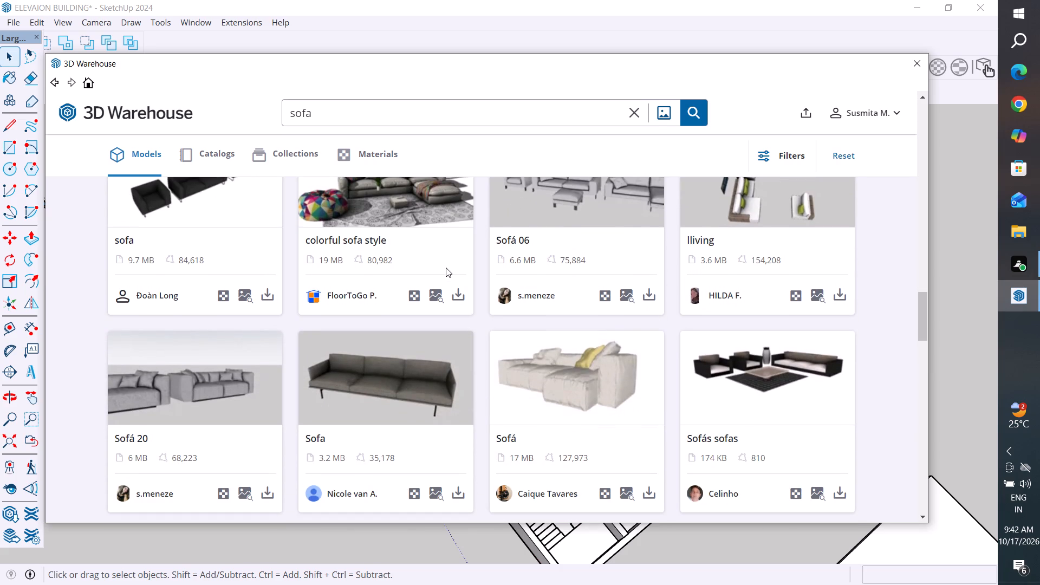
pyautogui.scroll(-4, 446, 268)
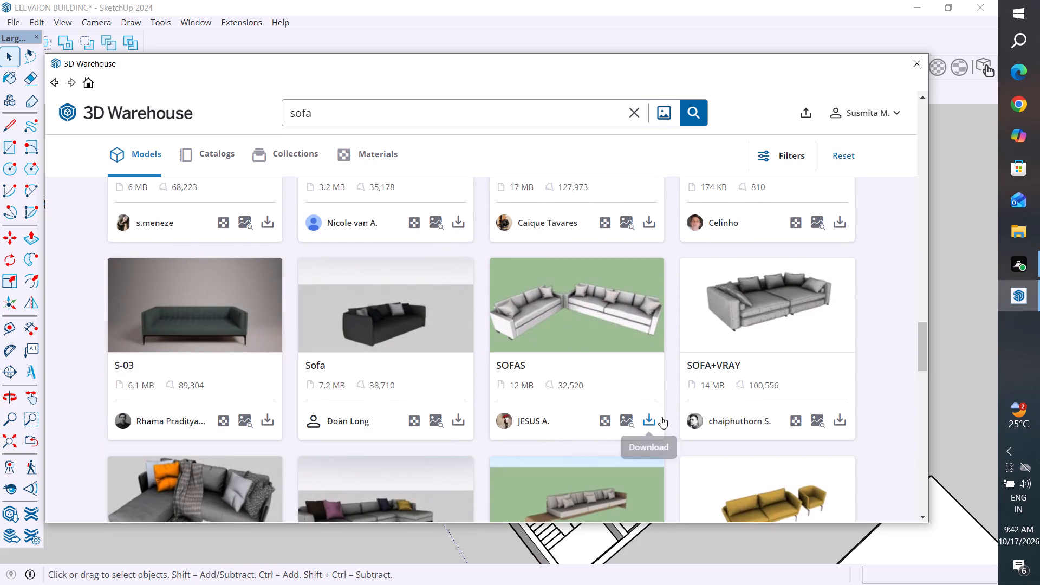
# Request the download of the two-piece SOFAS model and decline the SketchUp subscription offer.
pyautogui.click(652, 418)
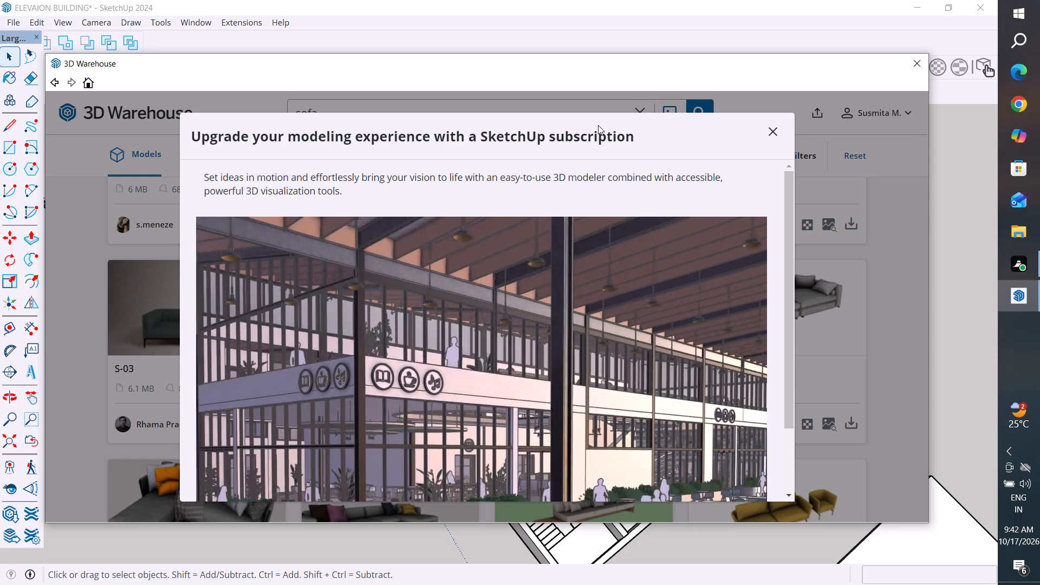
pyautogui.moveTo(598, 125); pyautogui.dragTo(612, 85)
pyautogui.click(647, 134)
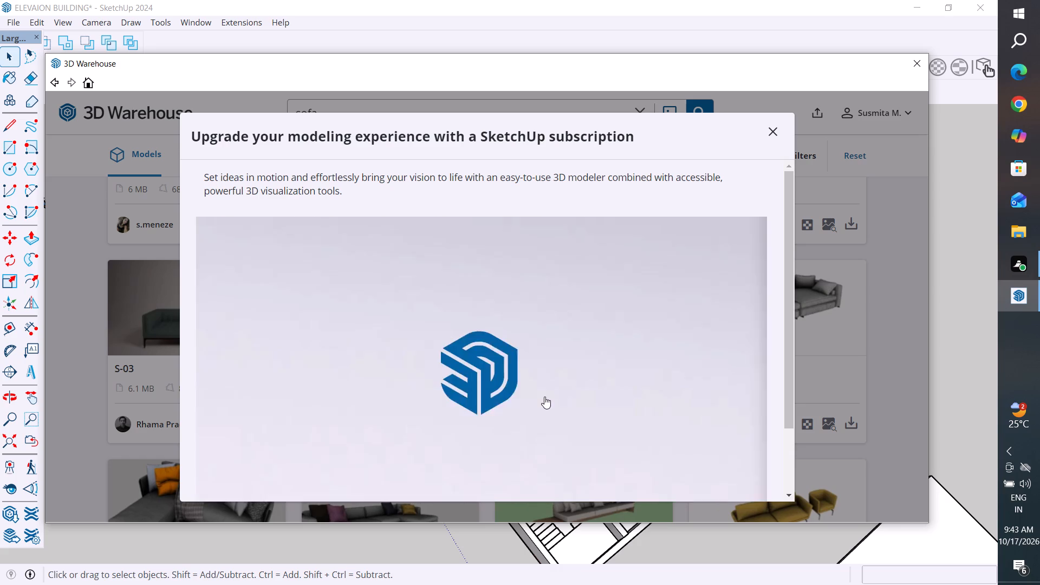
pyautogui.moveTo(607, 120); pyautogui.dragTo(621, 87)
pyautogui.click(657, 135)
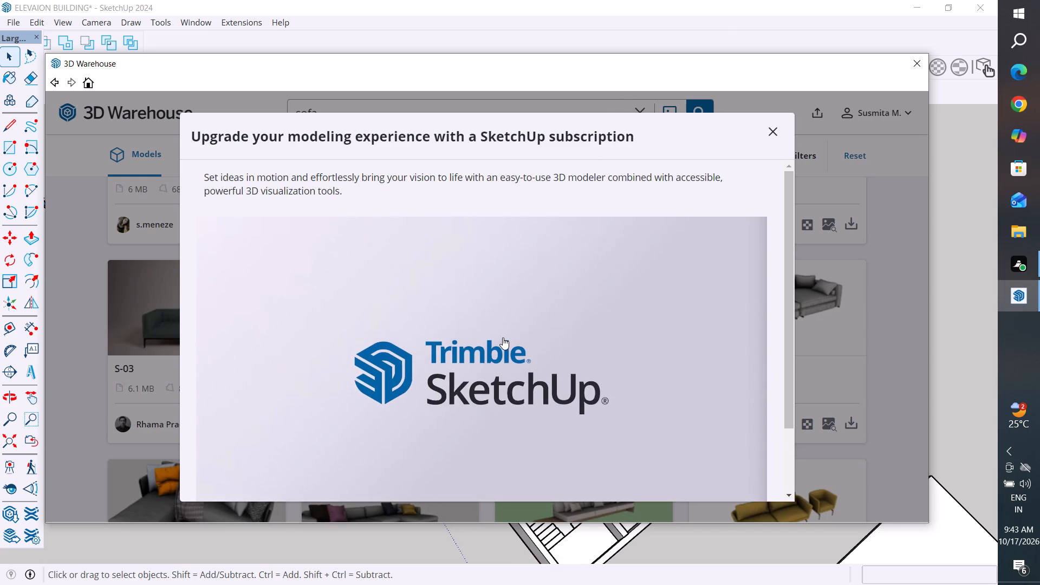
pyautogui.scroll(-7, 503, 337)
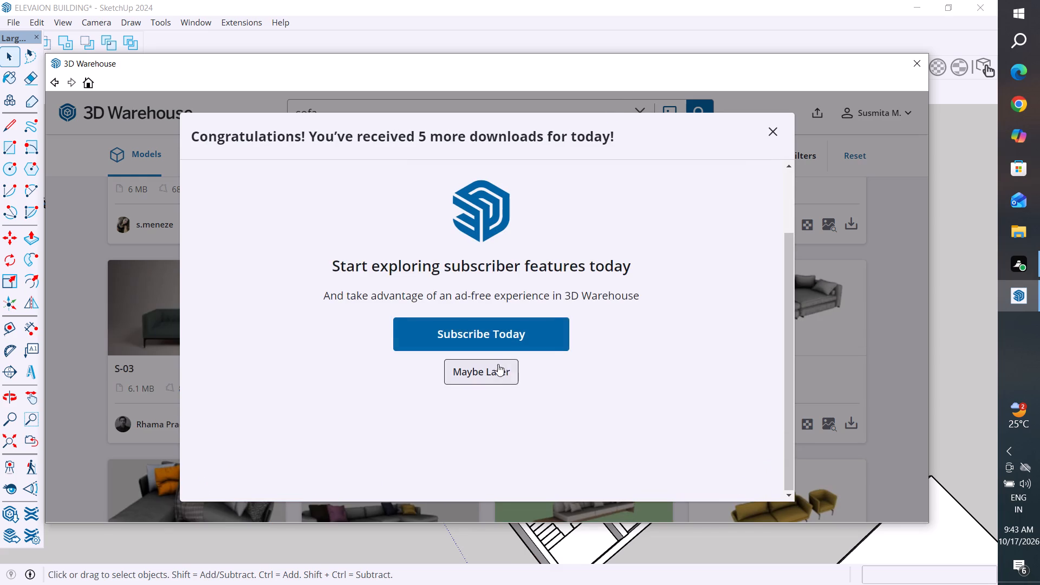
pyautogui.click(498, 376)
# Load the two-piece SOFAS model into the drawing and place it on open ground beyond the walled house's bedroom.
pyautogui.scroll(-2, 605, 303)
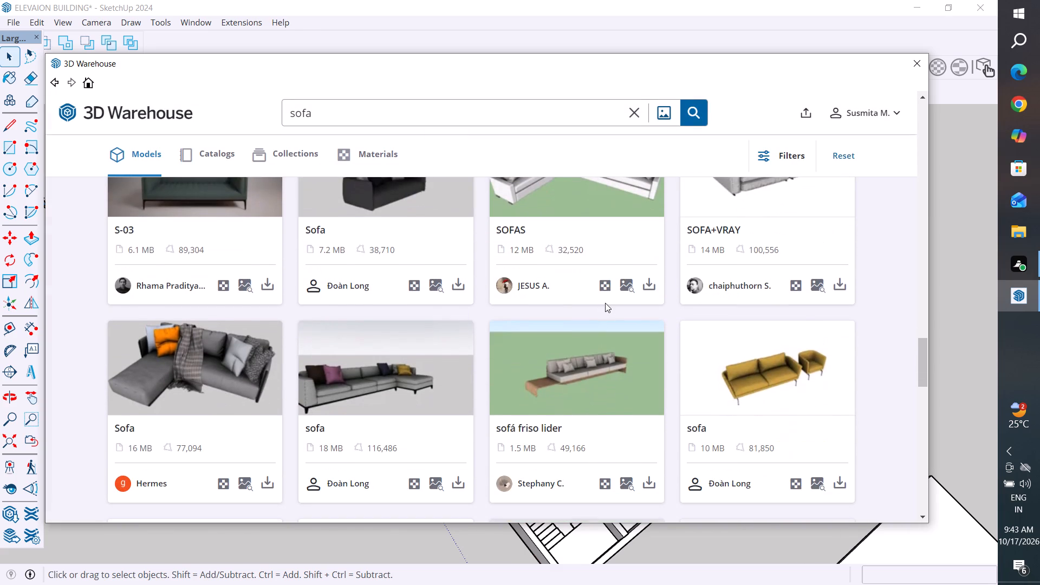
pyautogui.scroll(3, 605, 303)
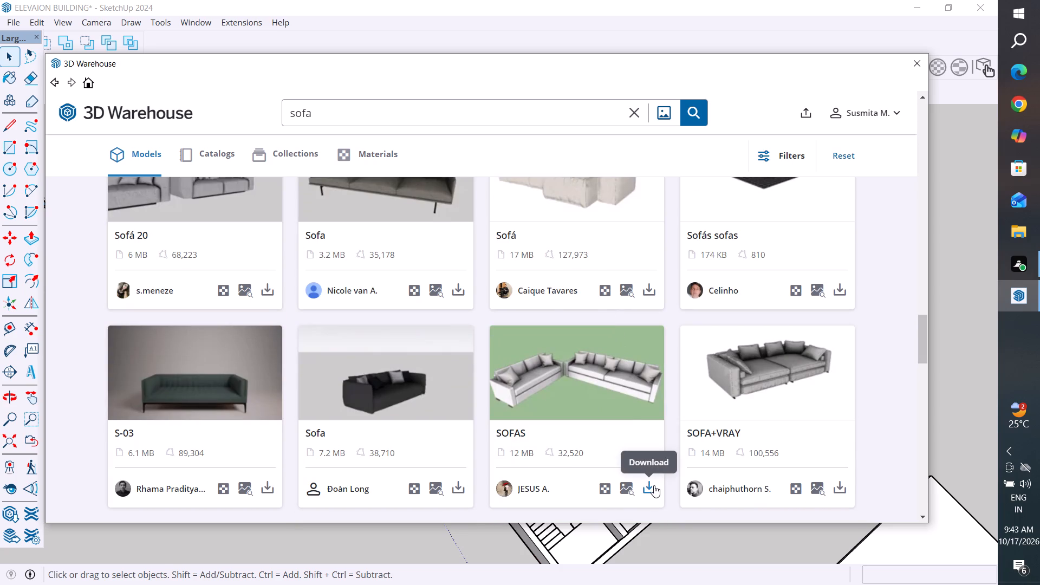
pyautogui.click(654, 485)
pyautogui.click(459, 305)
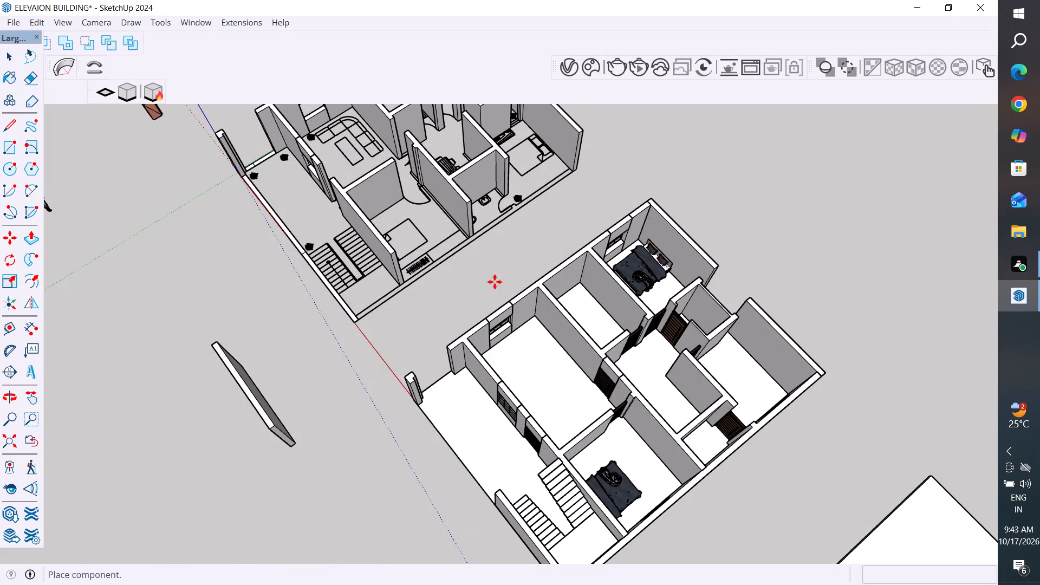
pyautogui.scroll(-4, 265, 416)
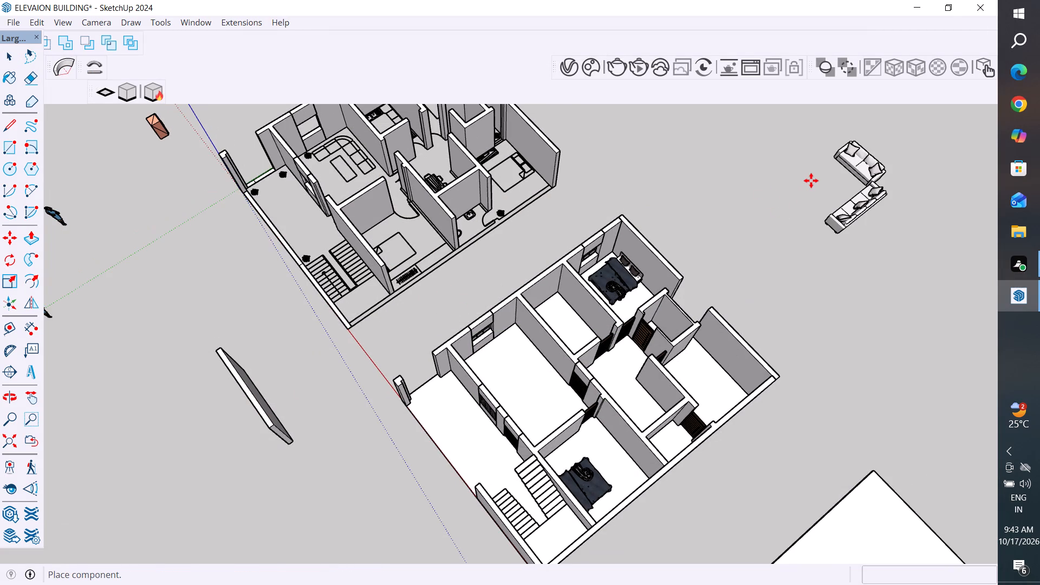
pyautogui.click(787, 209)
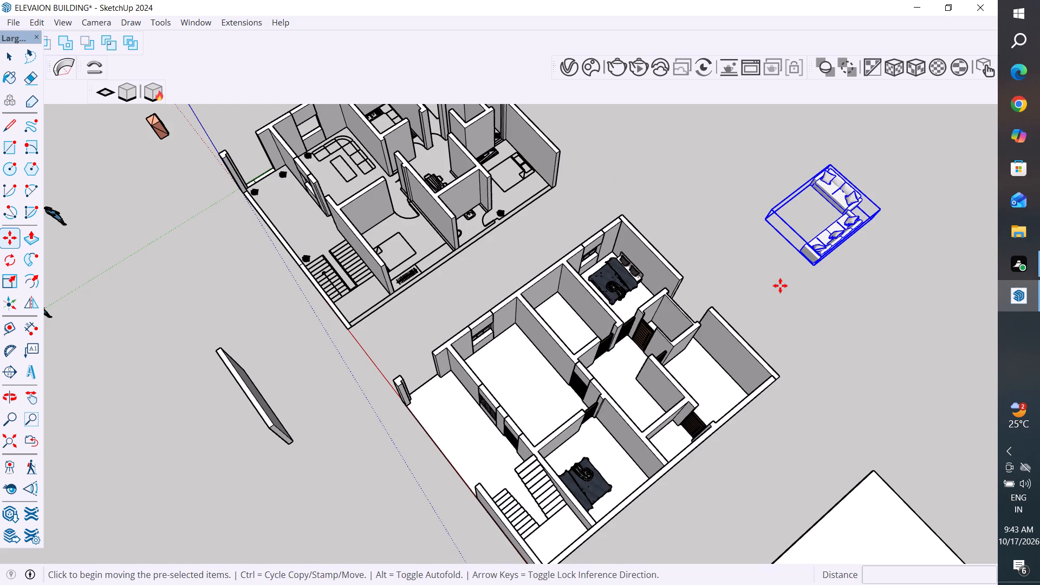
# Rotate the placed sofa set 90° counterclockwise on the ground plane about its bottom corner nearest the house.
pyautogui.click(13, 255)
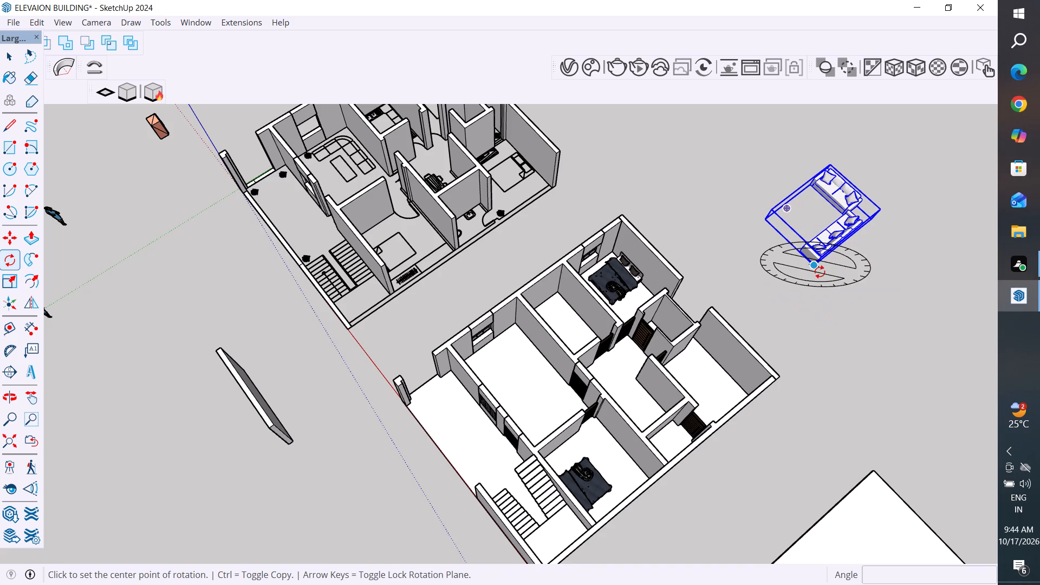
pyautogui.scroll(7, 820, 275)
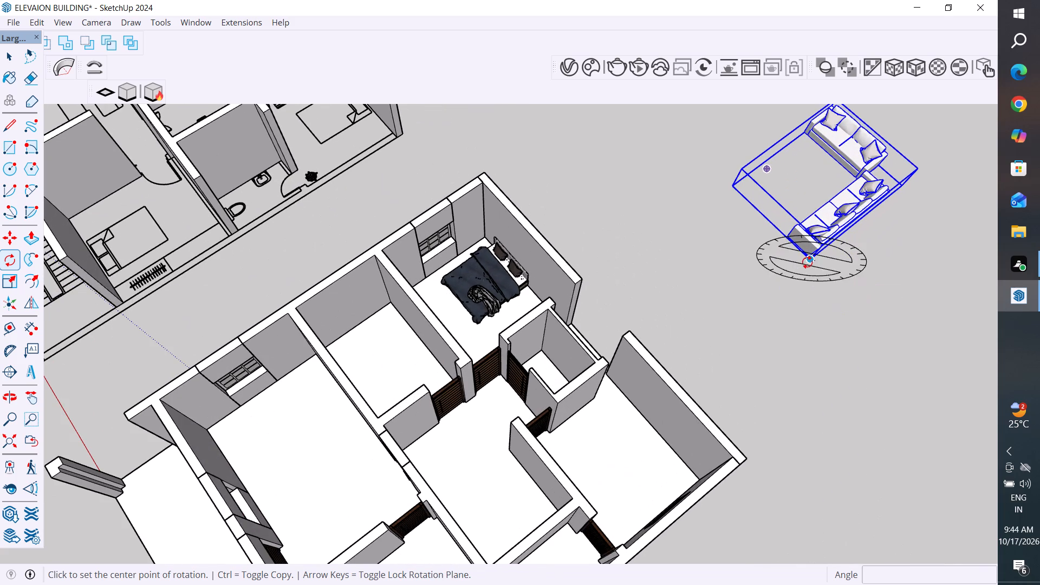
pyautogui.click(814, 273)
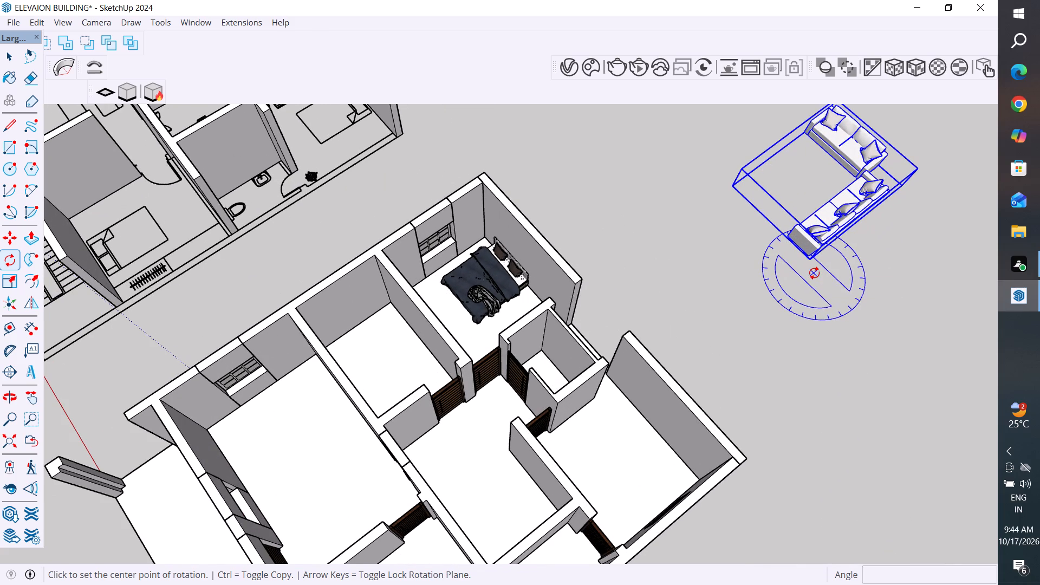
pyautogui.click(913, 363)
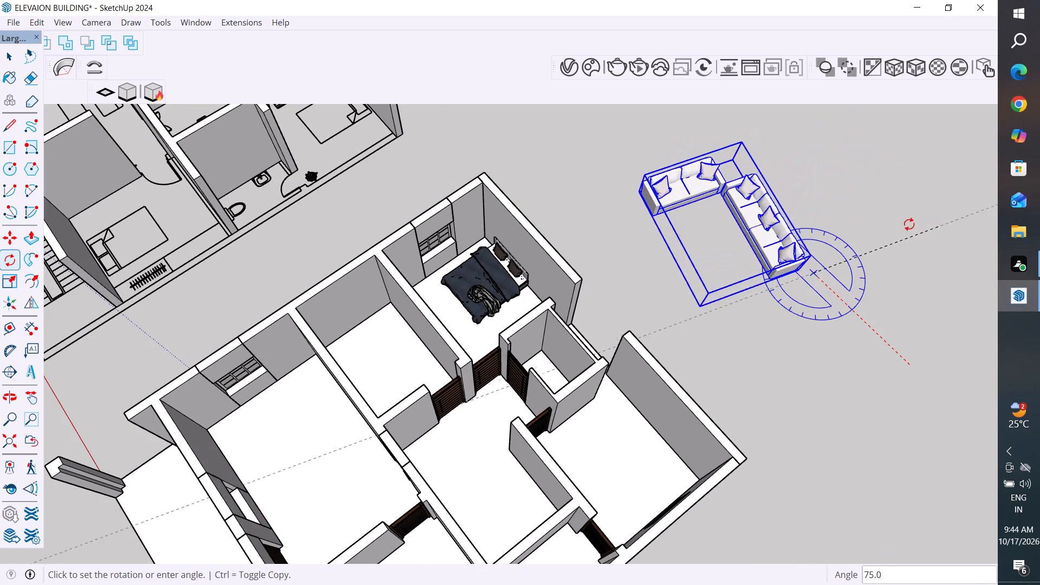
pyautogui.click(875, 227)
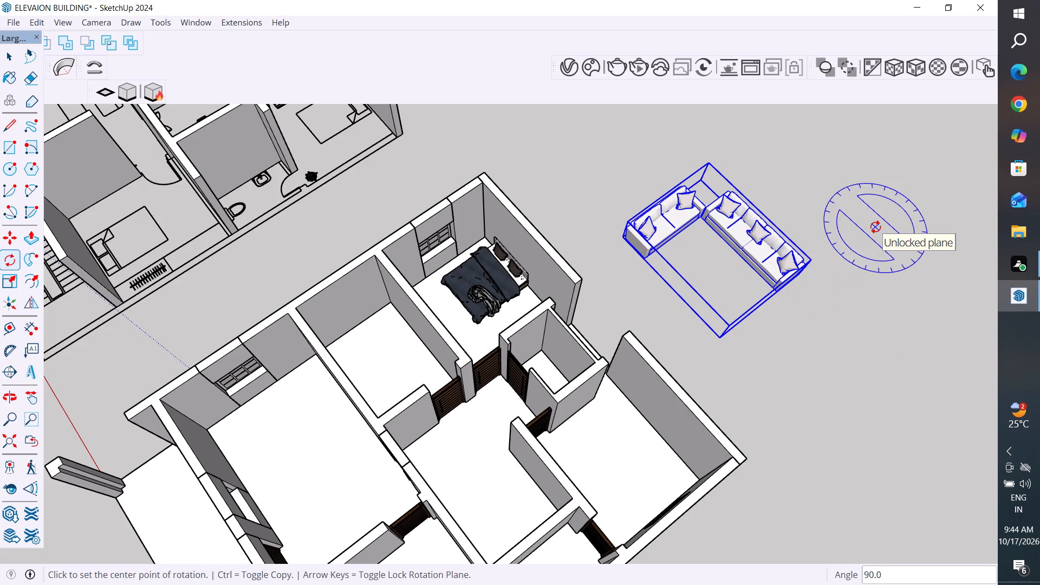
# Rotate the sofa set another 90° counterclockwise about the same bottom corner, then deselect it.
pyautogui.click(821, 258)
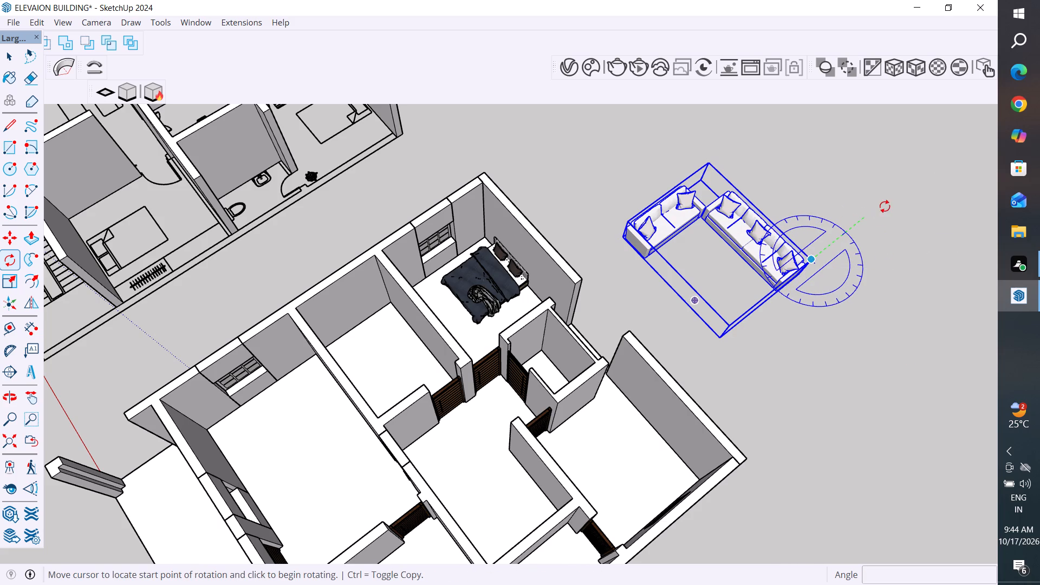
pyautogui.click(901, 186)
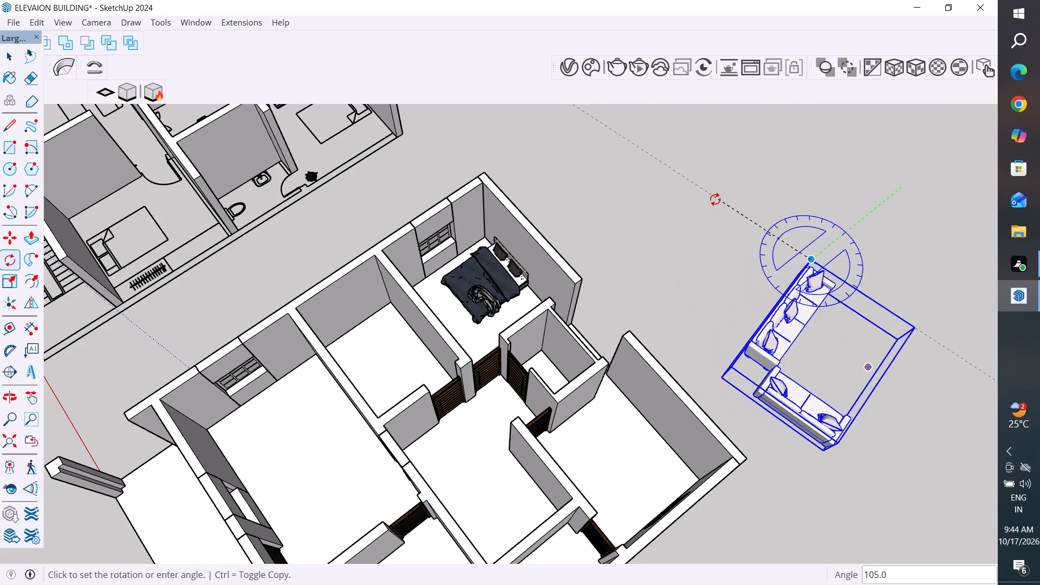
pyautogui.click(727, 181)
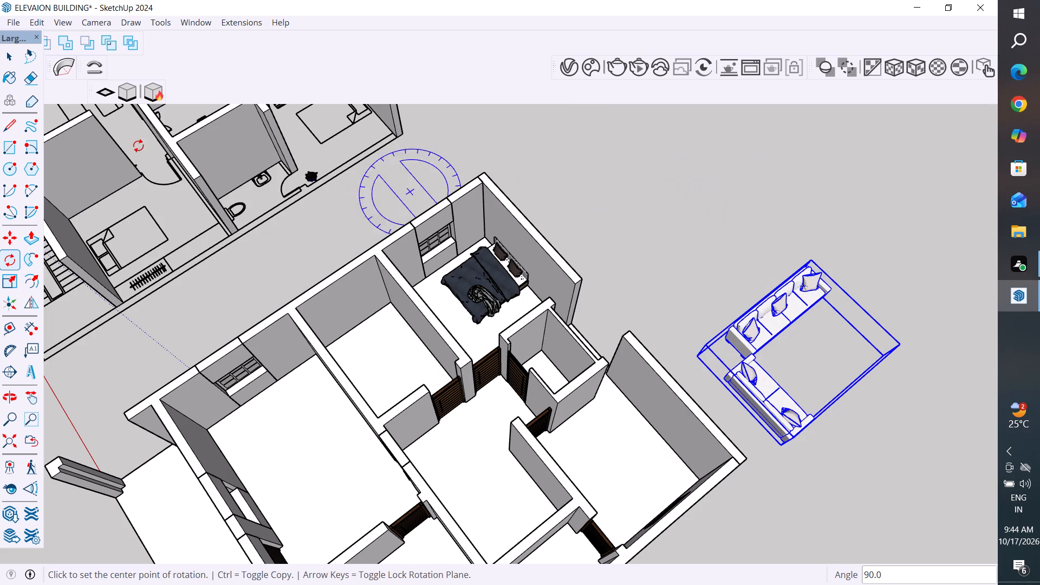
pyautogui.click(19, 63)
pyautogui.click(600, 173)
# Move the sofa set by its bottom corner about 46' 8" into the windowed corner room beside the porch, against its outer walls.
pyautogui.scroll(-3, 687, 302)
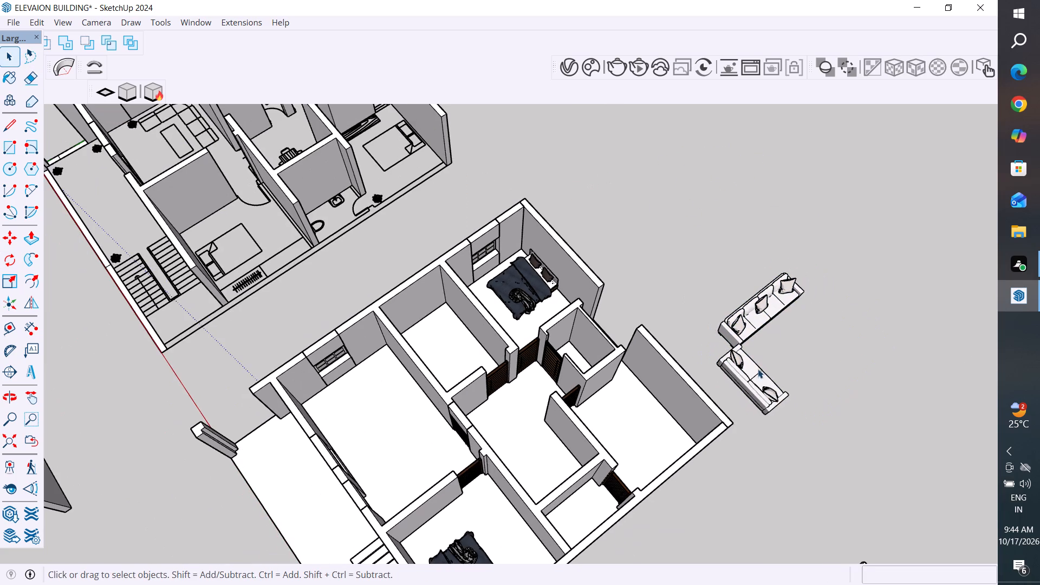
pyautogui.click(758, 375)
pyautogui.press('m')
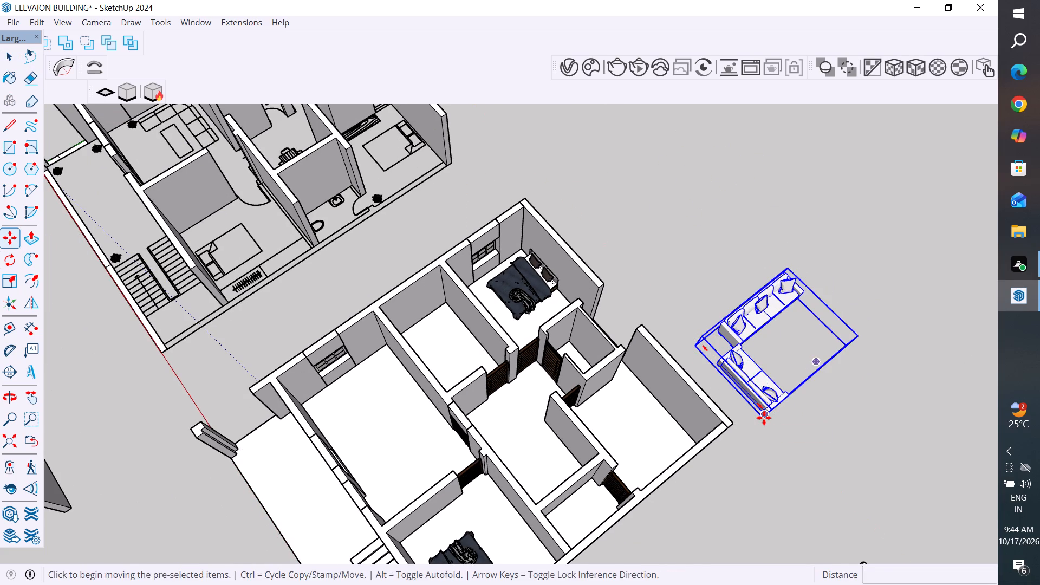
pyautogui.click(764, 418)
pyautogui.scroll(3, 336, 461)
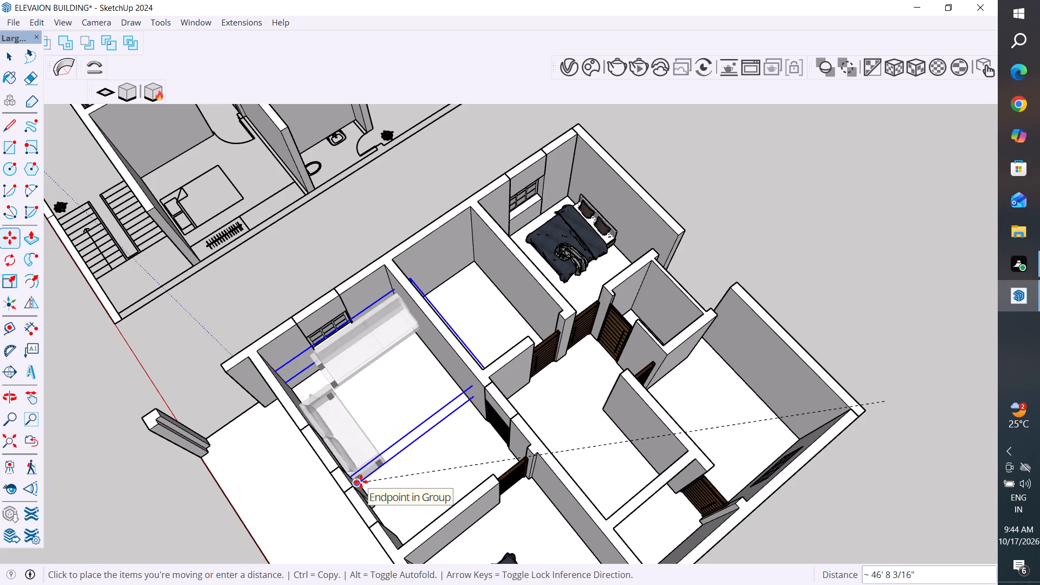
pyautogui.click(361, 482)
pyautogui.click(7, 50)
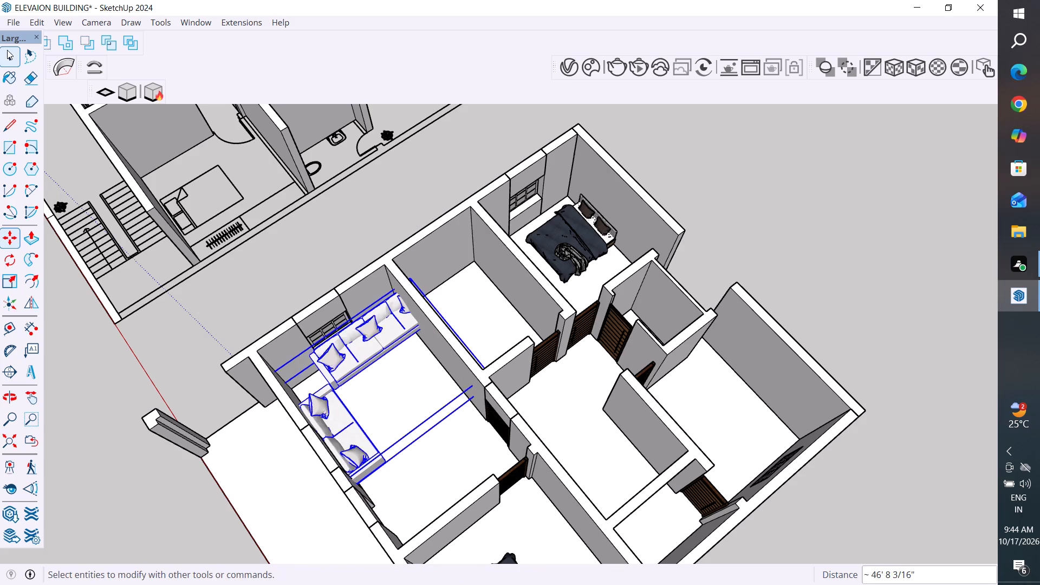
pyautogui.click(330, 248)
# Scale the sofa set down uniformly by a factor of 0.81 to fit within the room's walls, and deselect it.
pyautogui.scroll(4, 386, 363)
pyautogui.moveTo(411, 379); pyautogui.dragTo(297, 310, button='middle')
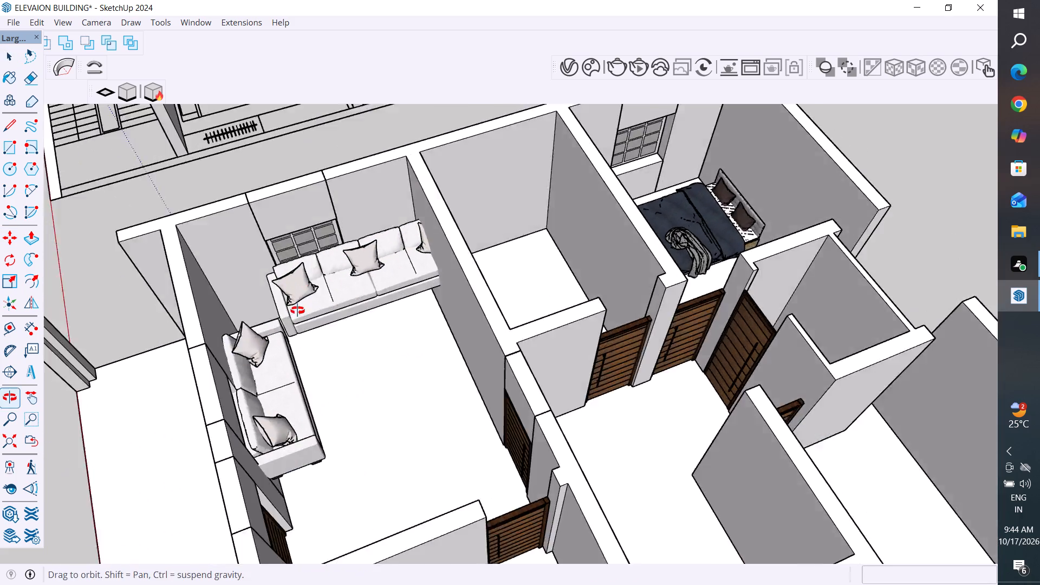
pyautogui.moveTo(297, 310); pyautogui.dragTo(298, 213, button='middle')
pyautogui.moveTo(333, 322); pyautogui.dragTo(389, 356, button='middle')
pyautogui.scroll(1, 438, 261)
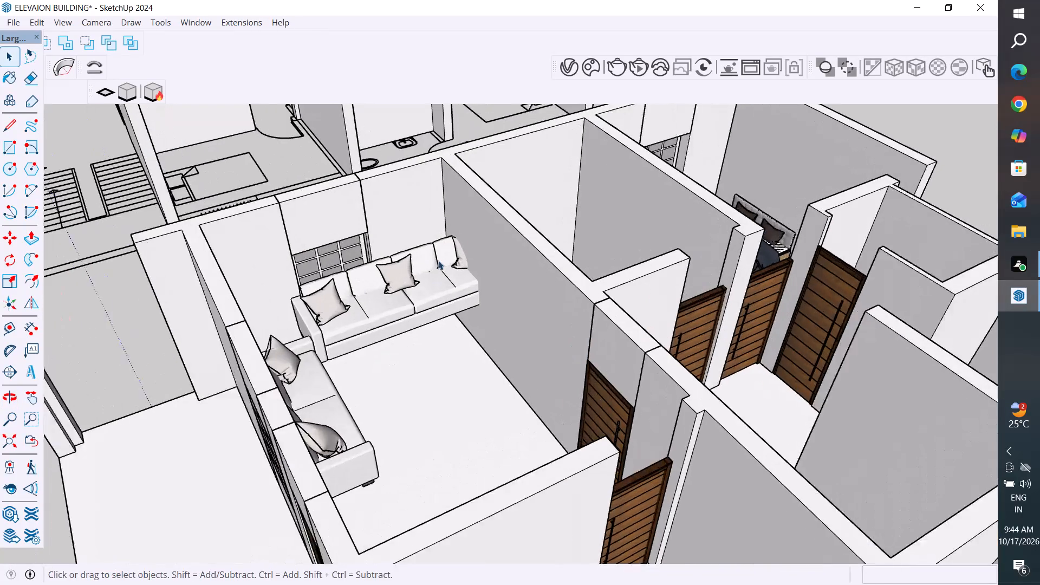
pyautogui.scroll(2, 438, 261)
pyautogui.moveTo(444, 320); pyautogui.dragTo(284, 360, button='middle')
pyautogui.click(287, 311)
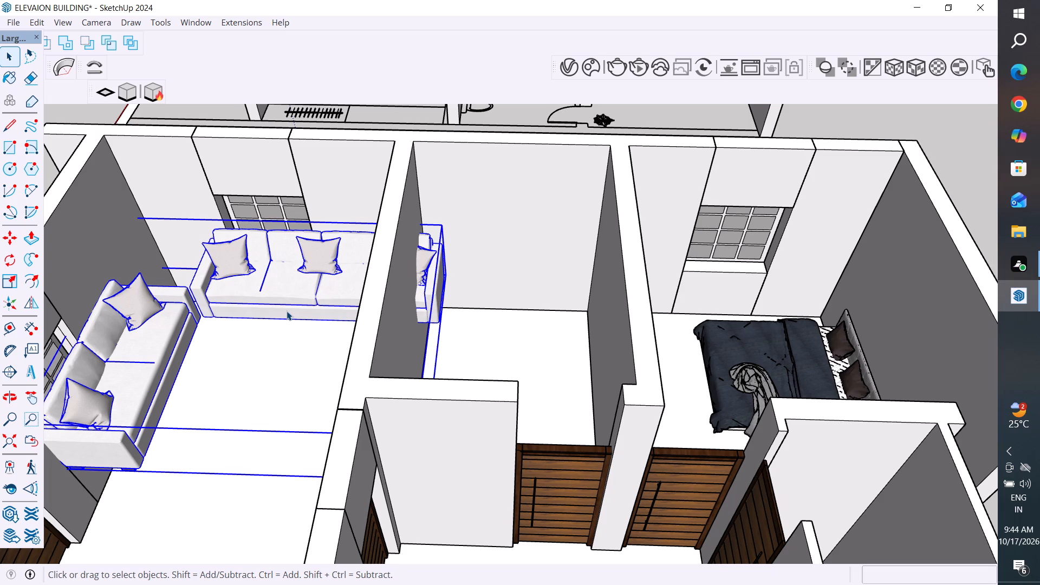
pyautogui.scroll(-6, 261, 396)
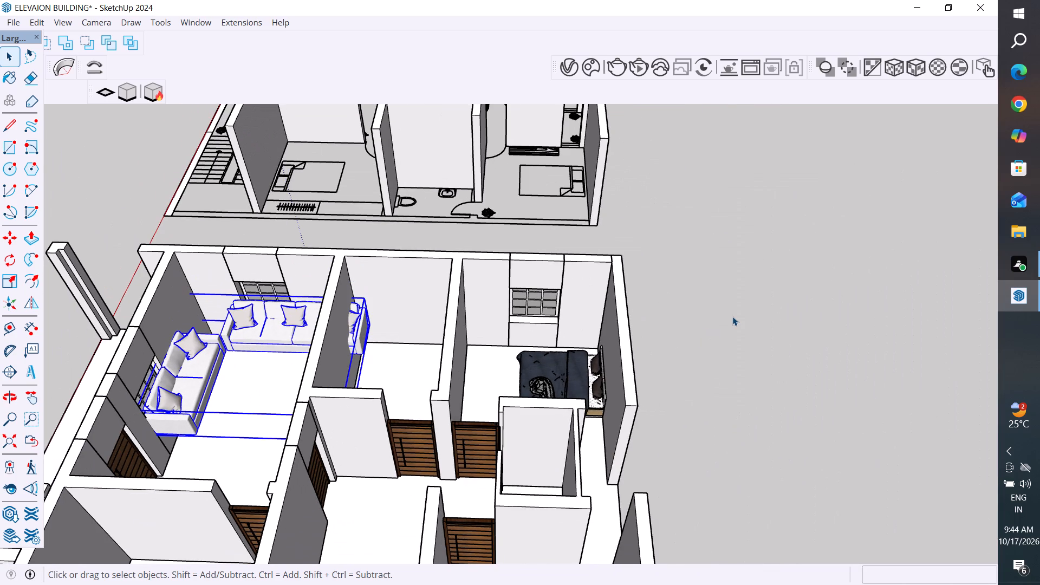
pyautogui.scroll(-3, 732, 316)
pyautogui.press('s')
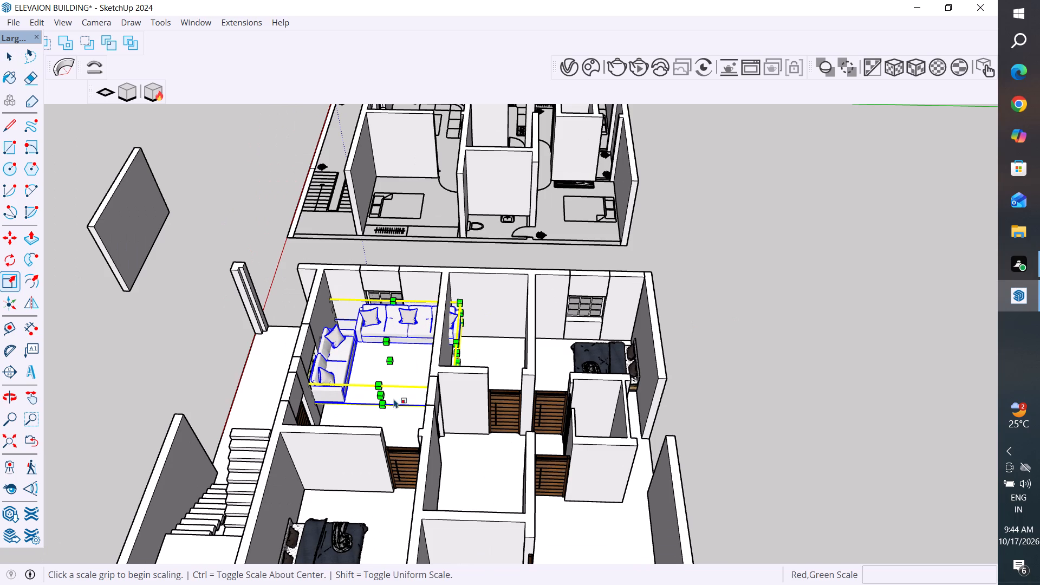
pyautogui.moveTo(606, 412); pyautogui.dragTo(607, 517, button='middle')
pyautogui.scroll(3, 459, 496)
pyautogui.keyDown('ctrl'); pyautogui.moveTo(456, 490); pyautogui.dragTo(454, 490); pyautogui.keyUp('ctrl')
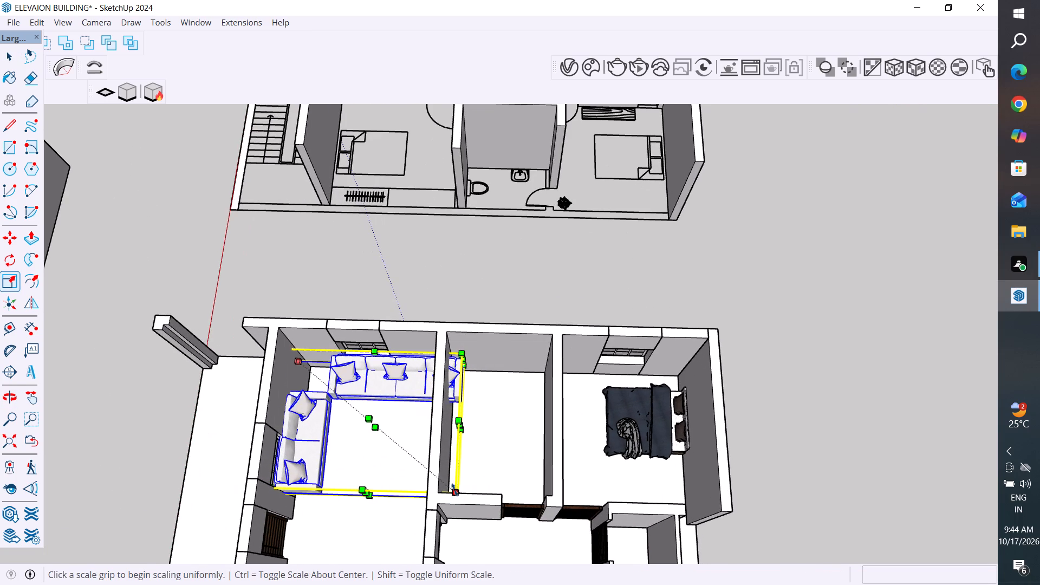
pyautogui.keyDown('ctrl'); pyautogui.moveTo(454, 490); pyautogui.dragTo(438, 480); pyautogui.keyUp('ctrl')
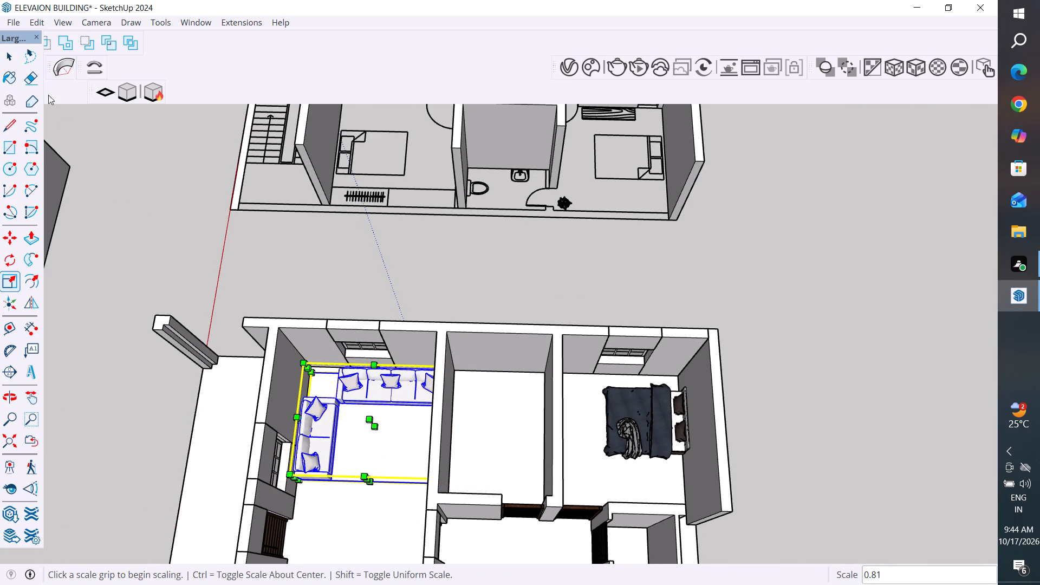
pyautogui.click(5, 51)
pyautogui.click(104, 198)
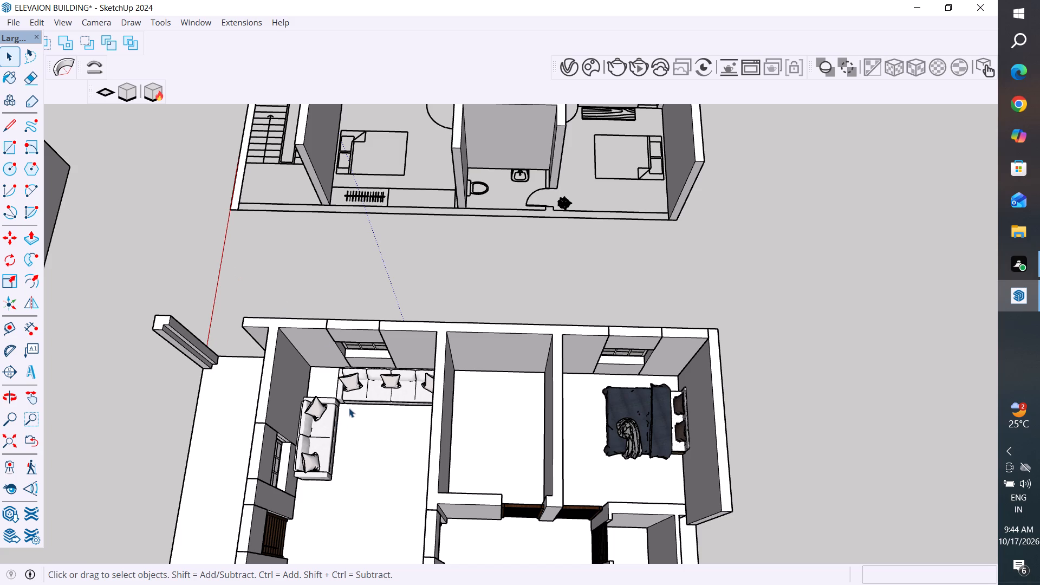
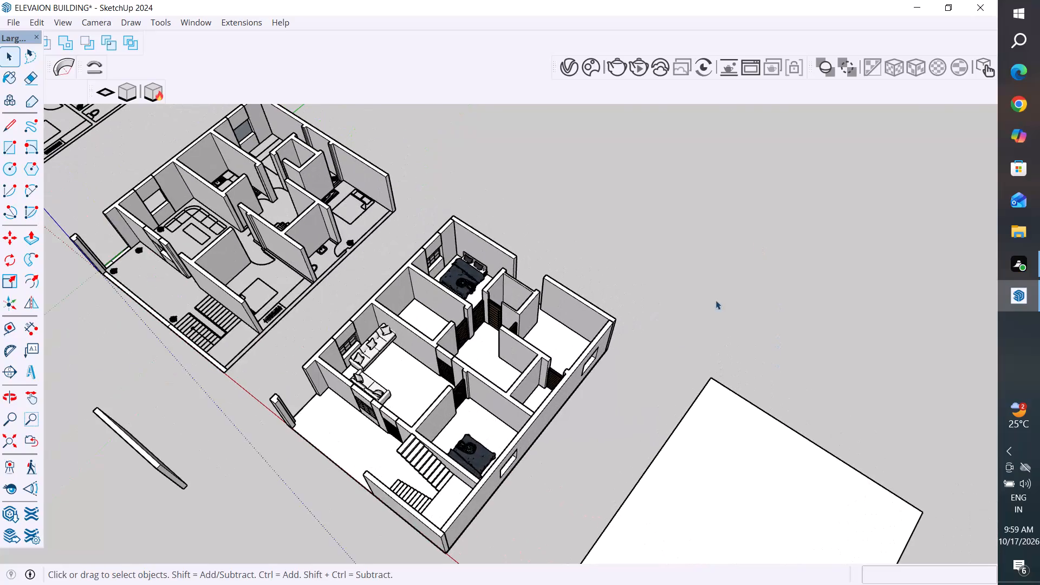
# Examine the furnished rooms of the house model from several angles, including the beds and the corner sofa.
pyautogui.scroll(4, 588, 382)
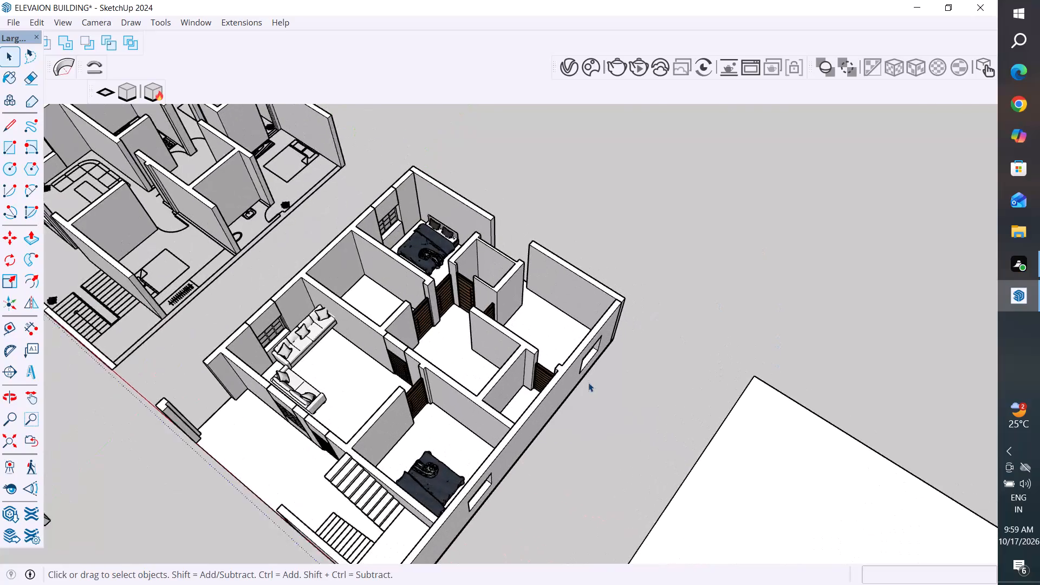
pyautogui.scroll(1, 588, 382)
pyautogui.moveTo(516, 417); pyautogui.dragTo(140, 490, button='middle')
pyautogui.scroll(-6, 561, 413)
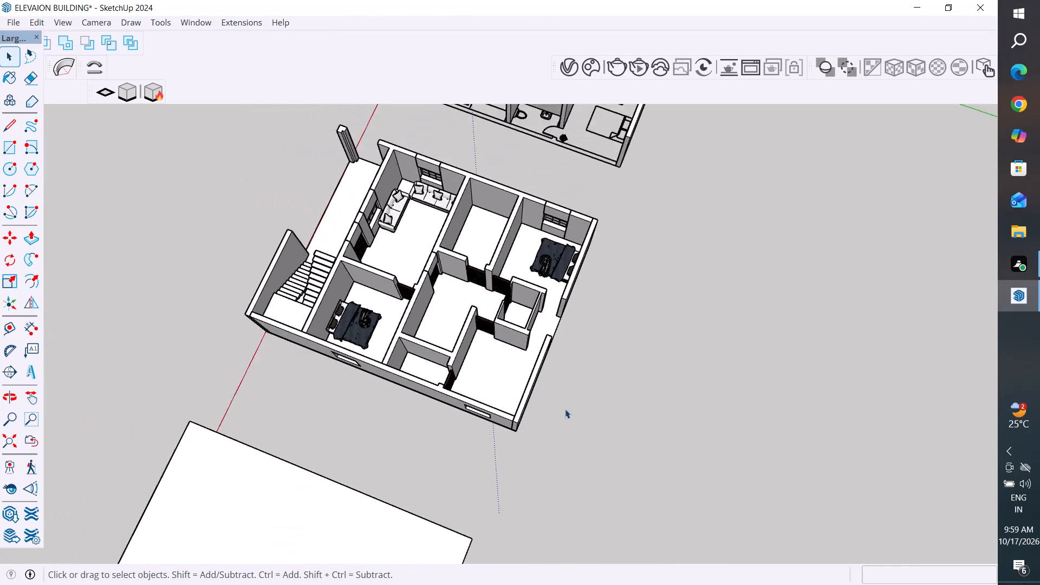
pyautogui.moveTo(563, 356); pyautogui.dragTo(326, 388, button='middle')
pyautogui.scroll(10, 472, 194)
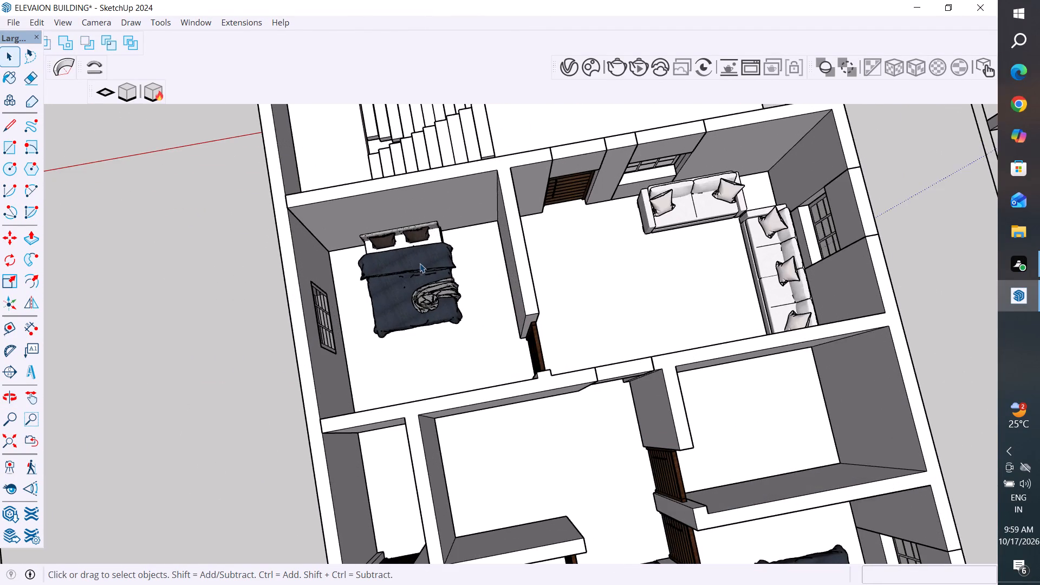
pyautogui.scroll(-6, 446, 345)
pyautogui.moveTo(422, 383); pyautogui.dragTo(764, 402, button='middle')
pyautogui.scroll(-5, 418, 296)
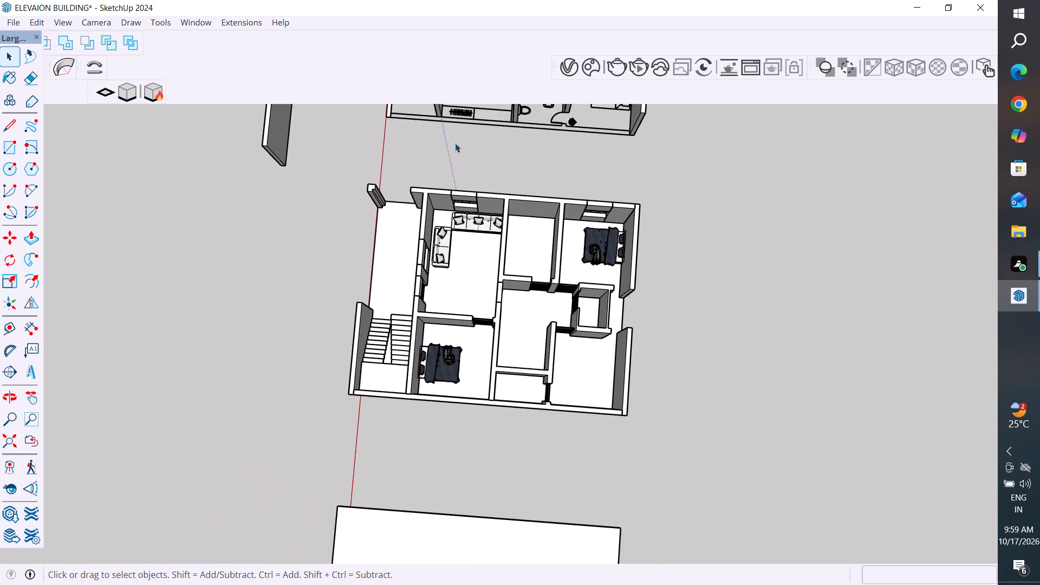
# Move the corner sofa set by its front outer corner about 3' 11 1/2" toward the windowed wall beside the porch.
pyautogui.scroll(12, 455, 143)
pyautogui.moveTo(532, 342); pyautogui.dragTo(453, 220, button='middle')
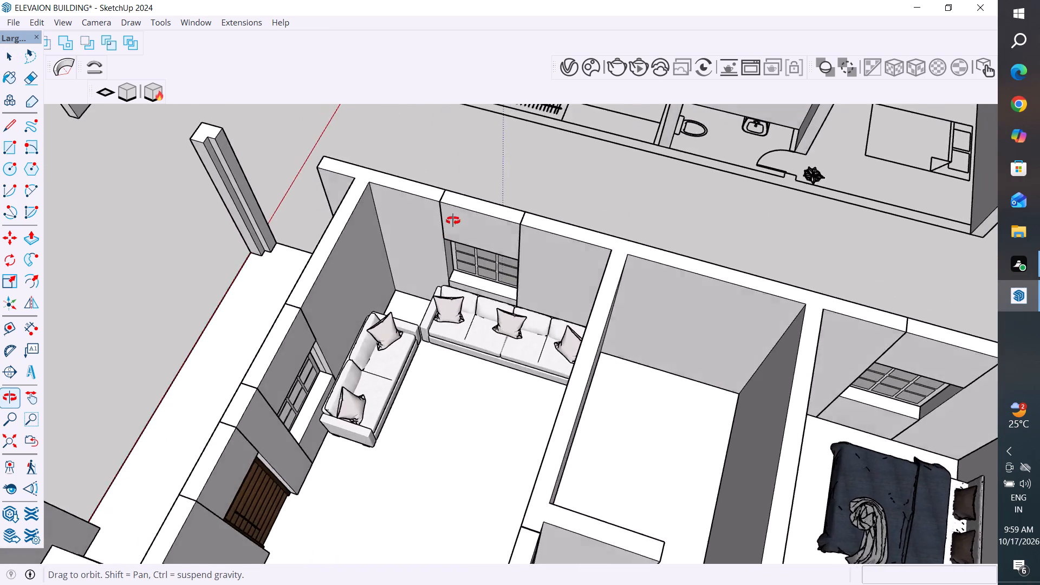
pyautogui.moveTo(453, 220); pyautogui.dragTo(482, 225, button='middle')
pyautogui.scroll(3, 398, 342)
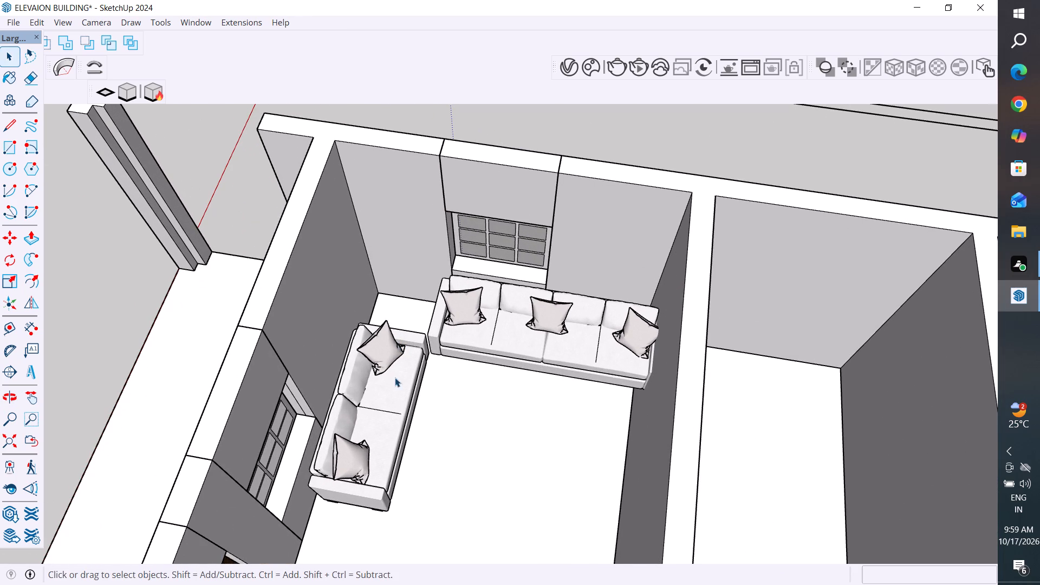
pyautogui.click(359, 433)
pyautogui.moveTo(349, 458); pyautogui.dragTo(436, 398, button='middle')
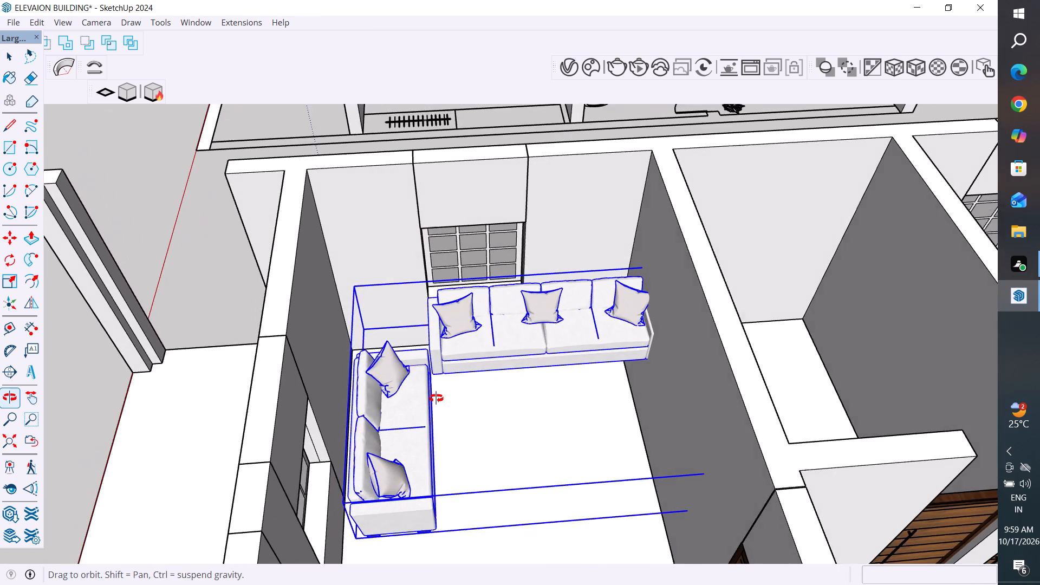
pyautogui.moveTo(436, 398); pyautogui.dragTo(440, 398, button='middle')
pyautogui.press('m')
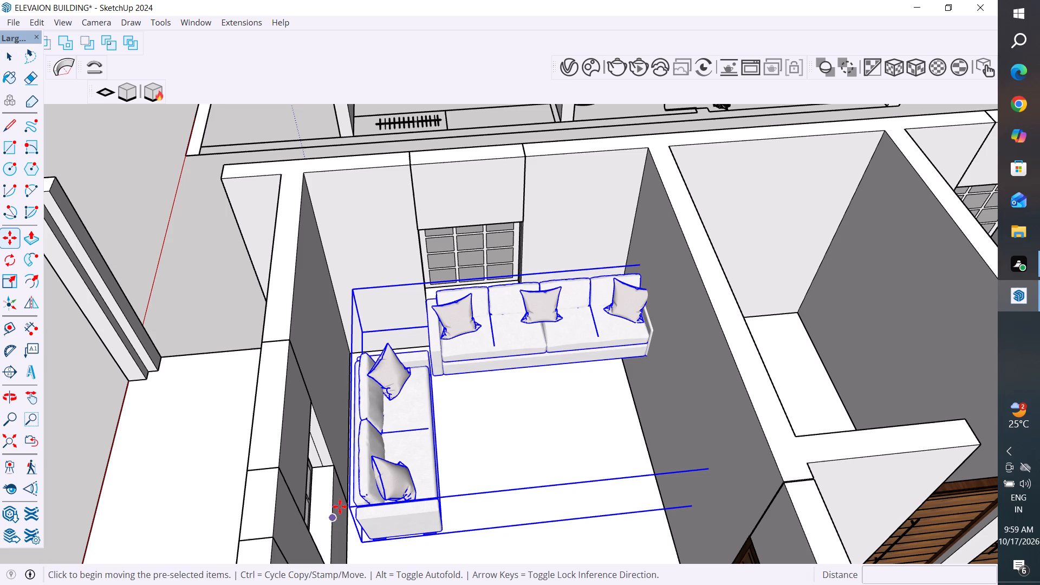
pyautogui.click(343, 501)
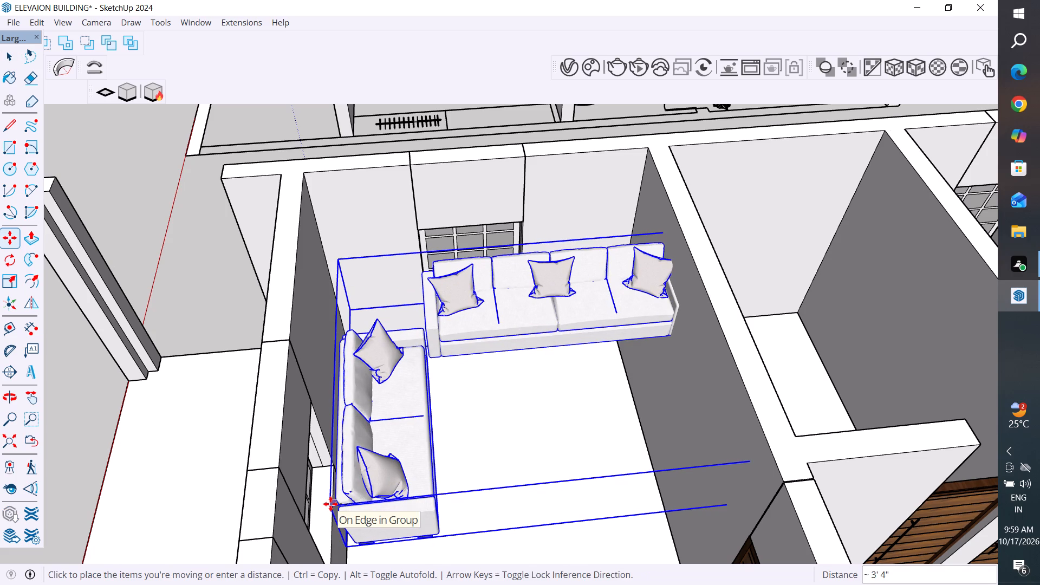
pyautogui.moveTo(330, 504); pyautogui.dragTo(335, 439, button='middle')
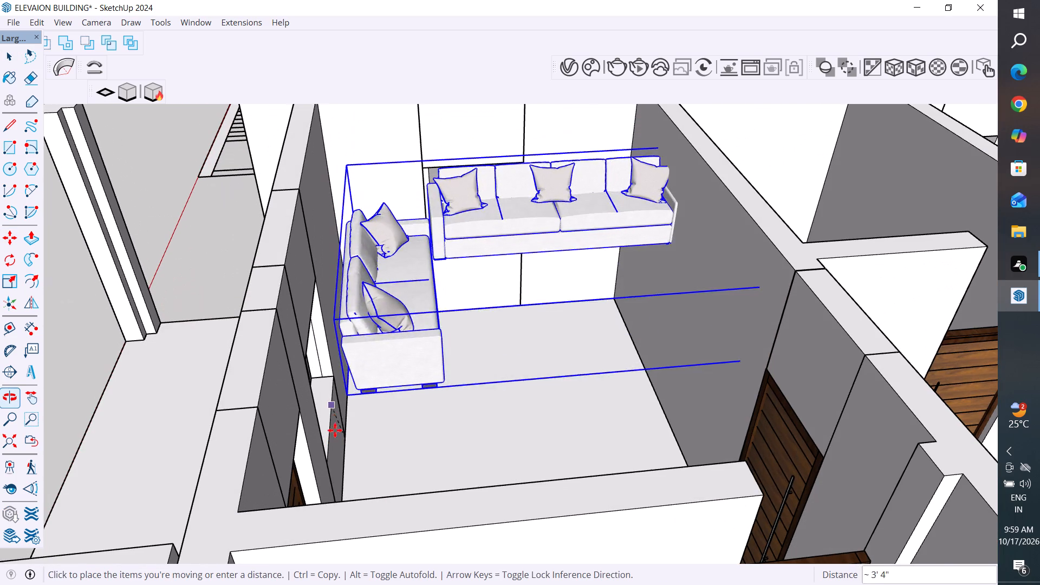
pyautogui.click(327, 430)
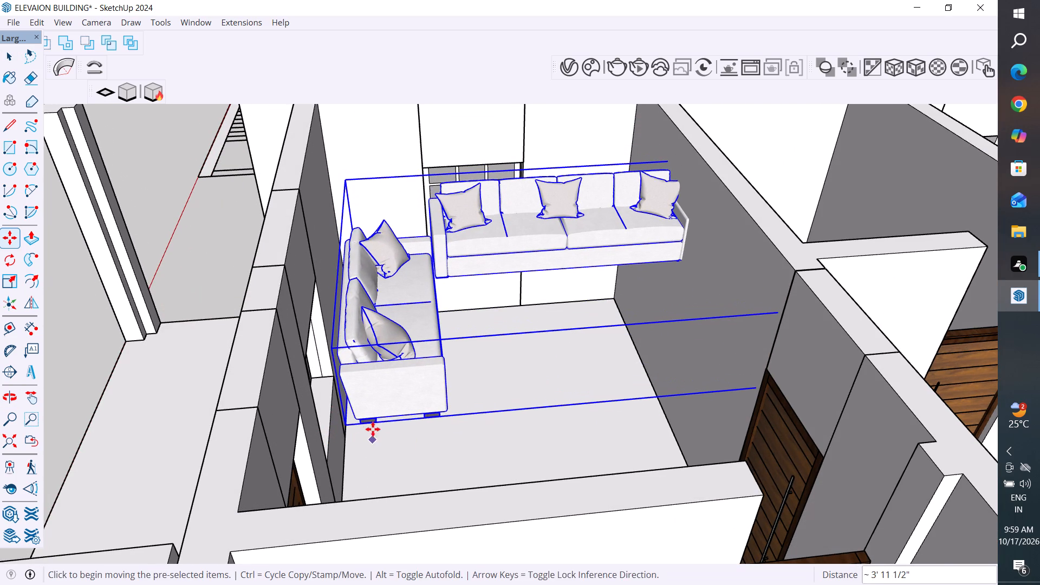
# Hide the partition wall between the sofa room and the adjoining bedroom, and that bedroom's windowed outer wall.
pyautogui.scroll(-4, 365, 424)
pyautogui.click(6, 55)
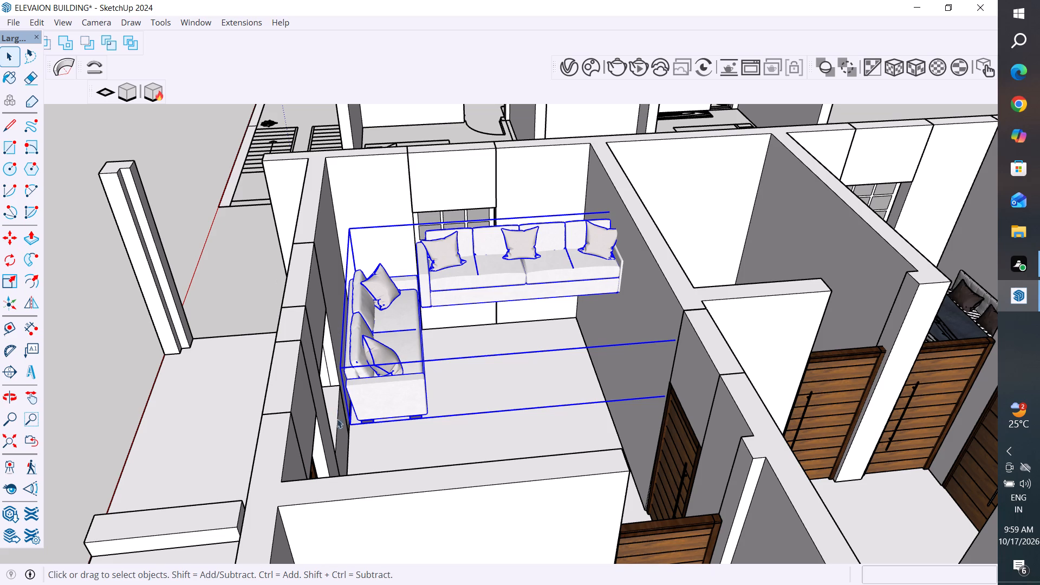
pyautogui.click(348, 489)
pyautogui.rightClick(348, 489)
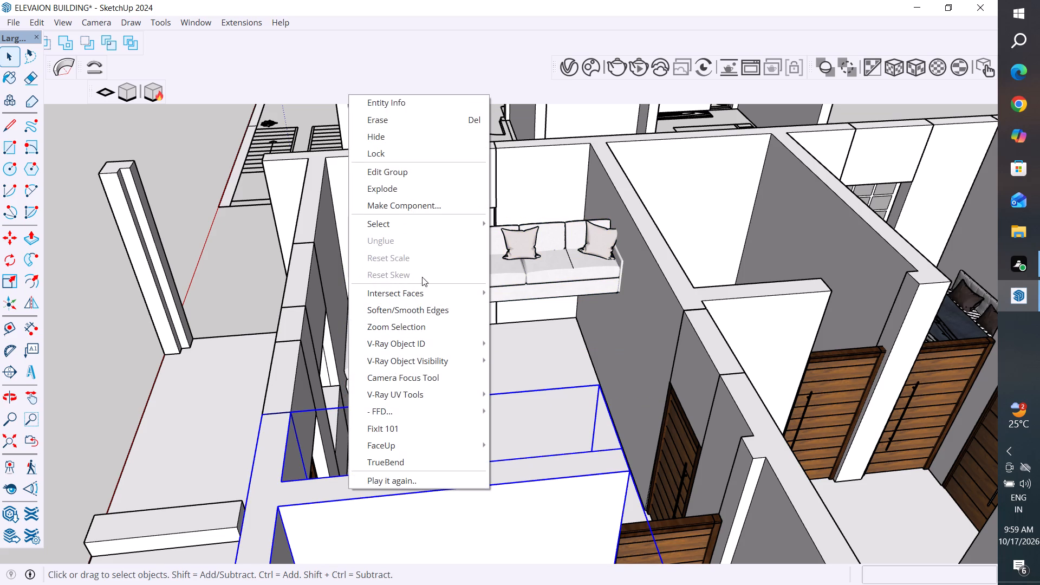
pyautogui.click(427, 136)
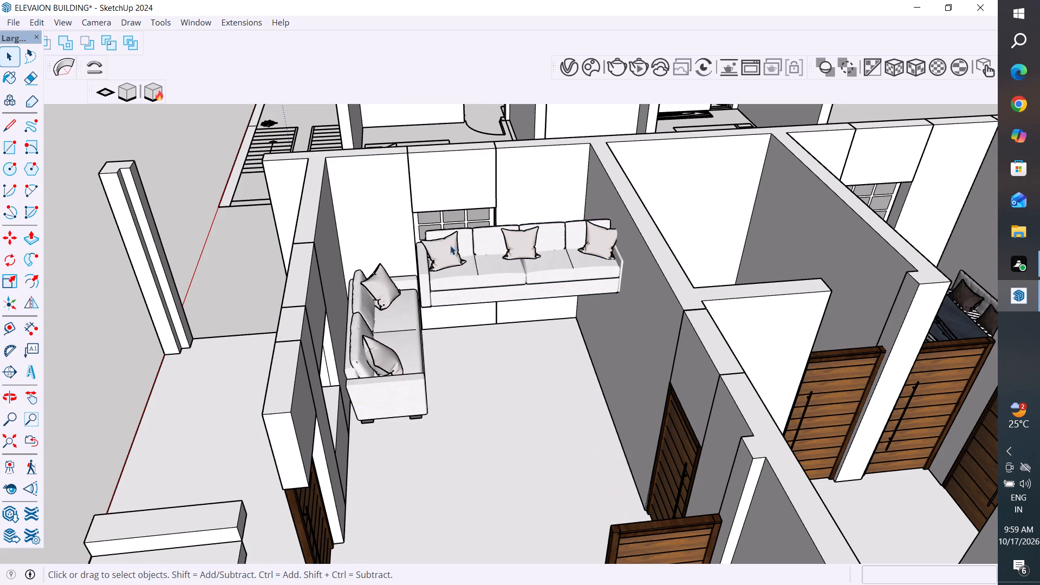
pyautogui.moveTo(433, 407); pyautogui.dragTo(402, 326, button='middle')
pyautogui.click(402, 327)
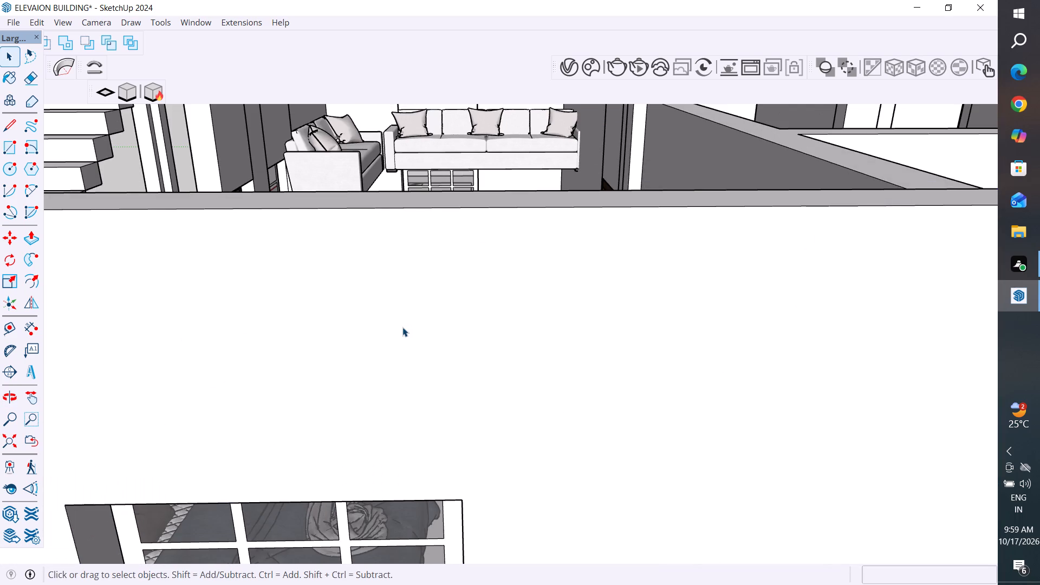
pyautogui.rightClick(402, 327)
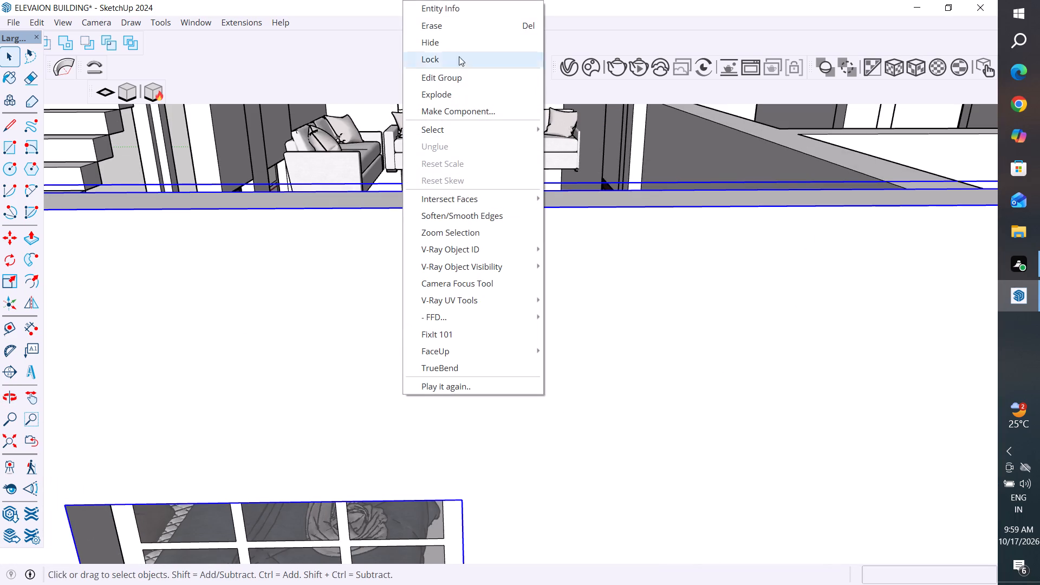
pyautogui.click(452, 41)
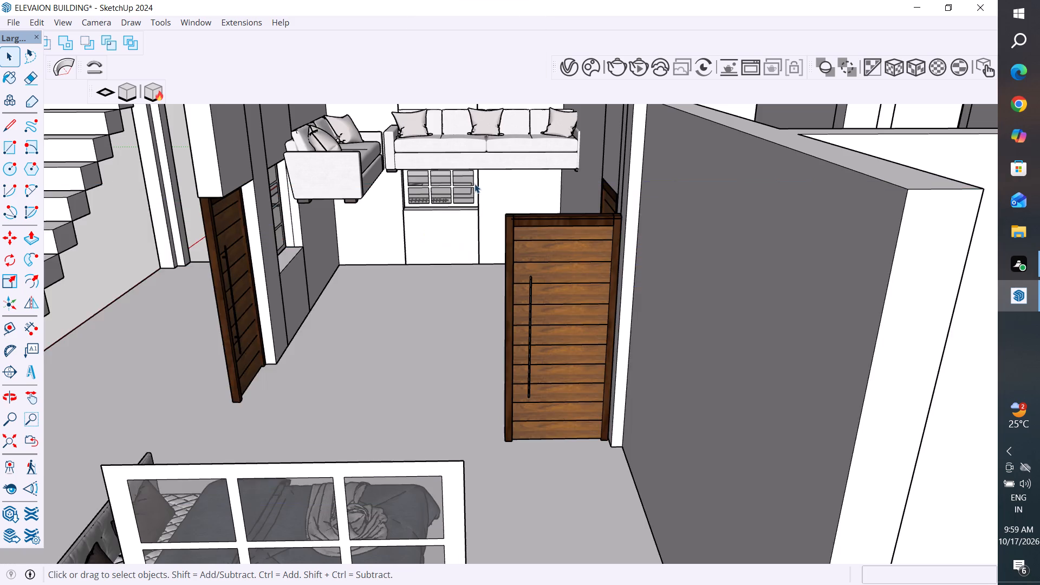
# Move the sofa set by its bottom rear corner 7' 4 5/16" down onto the floor corner of the windowed room.
pyautogui.scroll(-3, 476, 354)
pyautogui.scroll(-2, 421, 267)
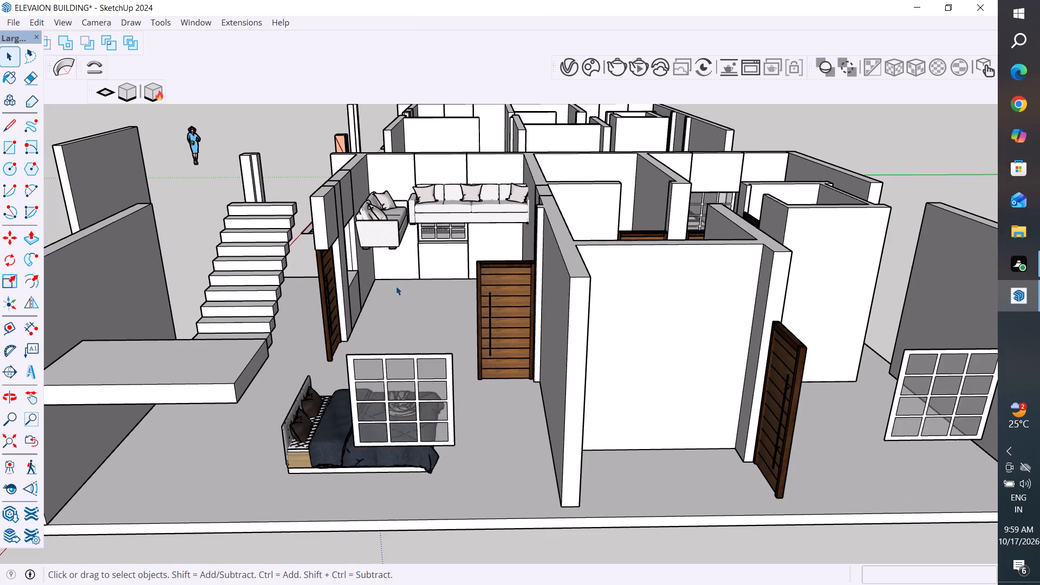
pyautogui.moveTo(396, 286); pyautogui.dragTo(409, 284, button='middle')
pyautogui.click(403, 235)
pyautogui.press('m')
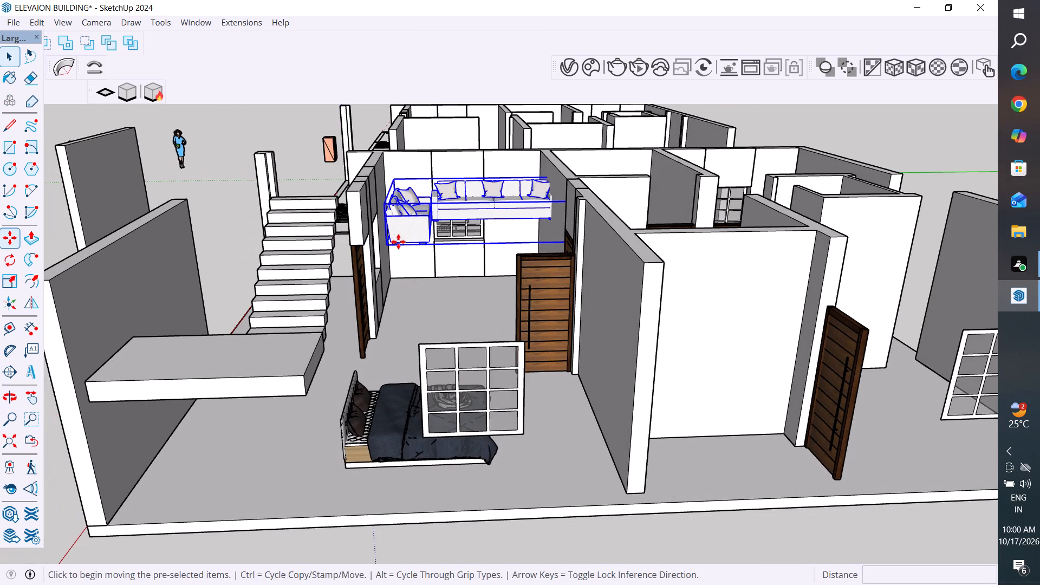
pyautogui.moveTo(448, 260); pyautogui.dragTo(500, 251, button='middle')
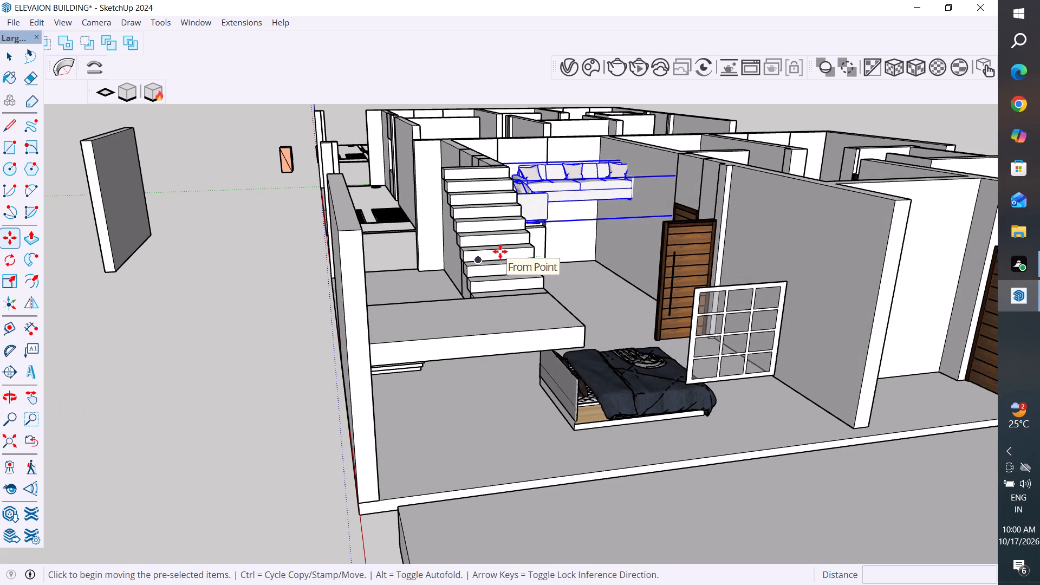
pyautogui.scroll(1, 628, 252)
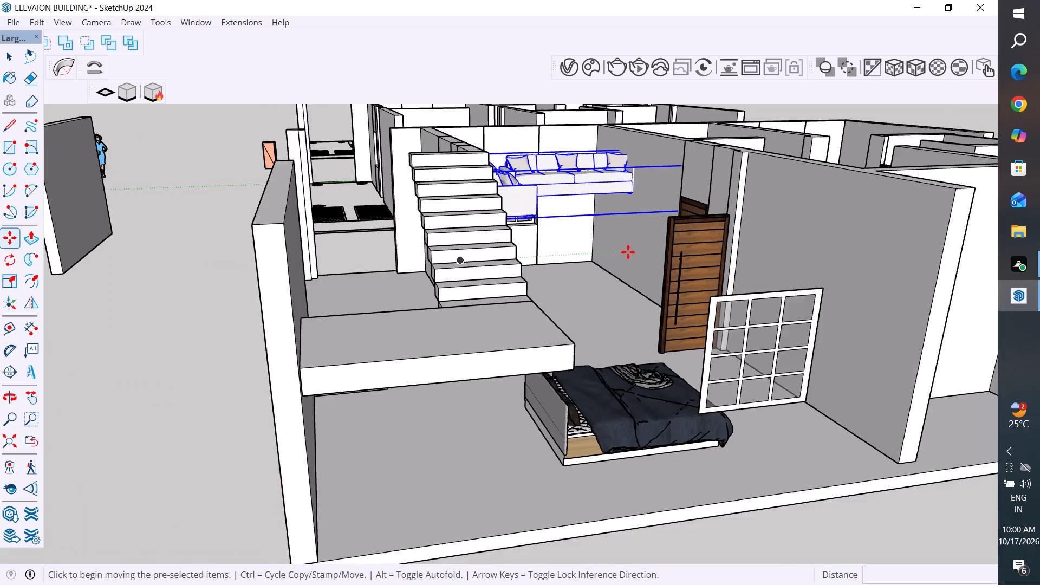
pyautogui.scroll(1, 628, 252)
pyautogui.moveTo(622, 262); pyautogui.dragTo(582, 280, button='middle')
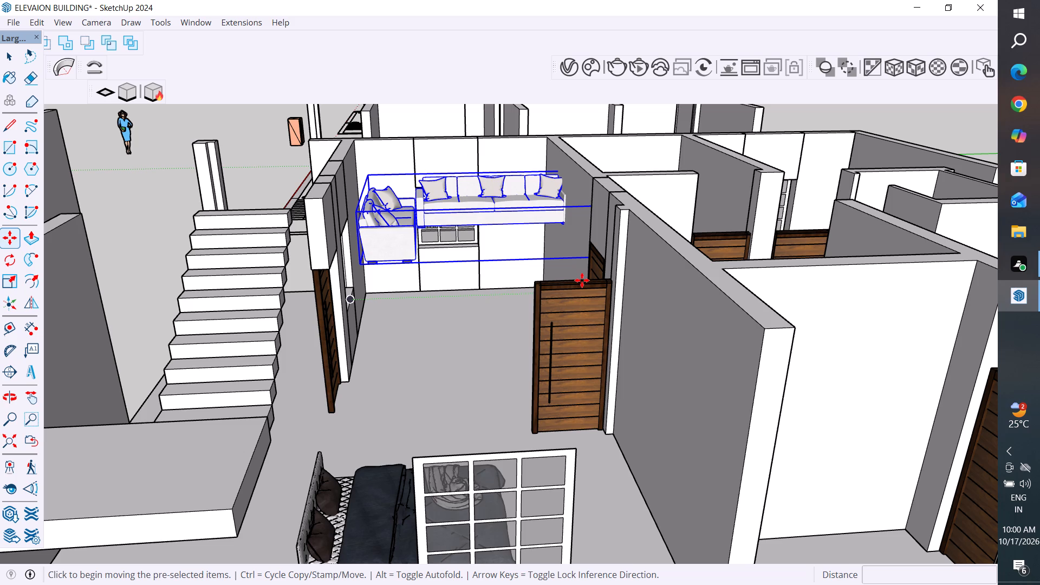
pyautogui.moveTo(517, 297); pyautogui.dragTo(638, 295, button='middle')
pyautogui.scroll(-11, 362, 442)
pyautogui.moveTo(536, 265); pyautogui.dragTo(444, 247, button='middle')
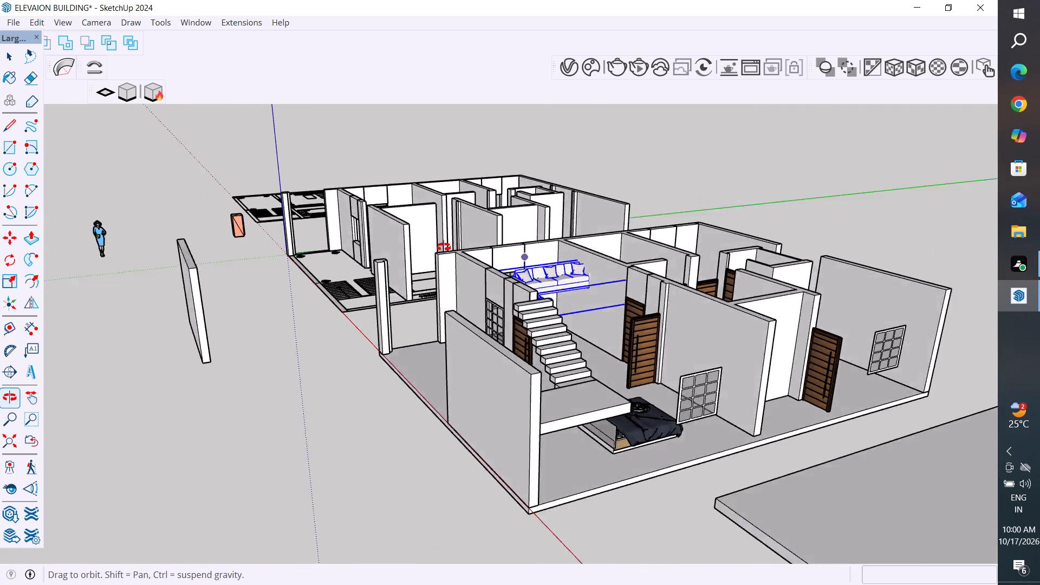
pyautogui.moveTo(444, 247); pyautogui.dragTo(429, 251, button='middle')
pyautogui.scroll(5, 483, 214)
pyautogui.scroll(3, 360, 311)
pyautogui.moveTo(347, 313); pyautogui.dragTo(325, 279, button='middle')
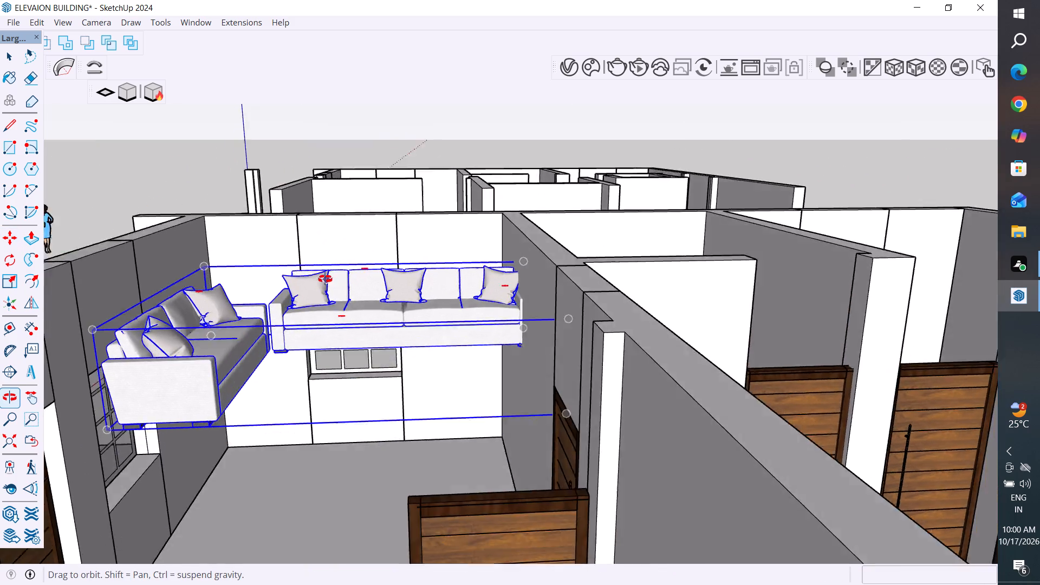
pyautogui.moveTo(325, 279); pyautogui.dragTo(361, 231, button='middle')
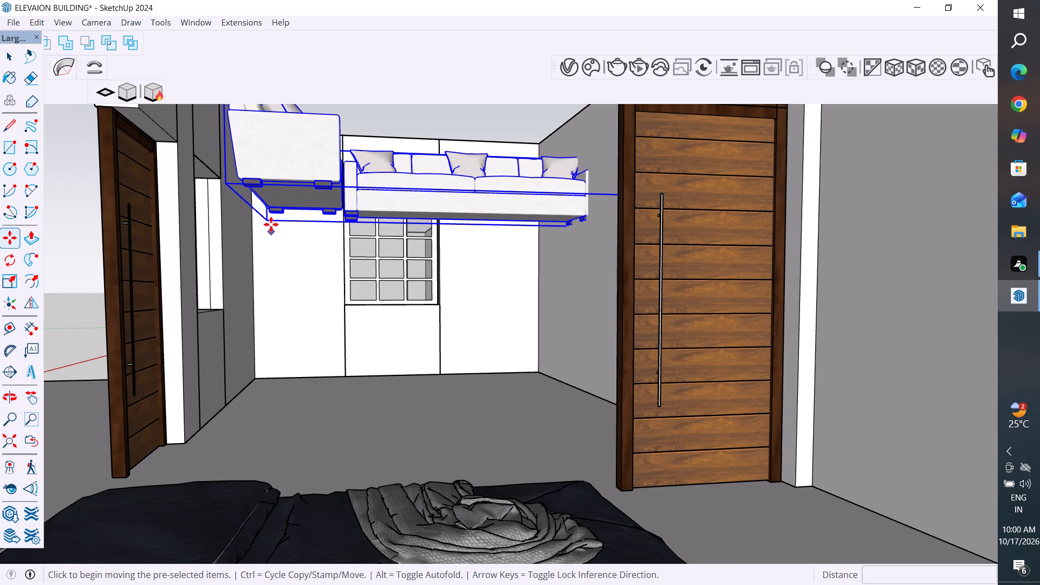
pyautogui.click(268, 222)
pyautogui.click(258, 374)
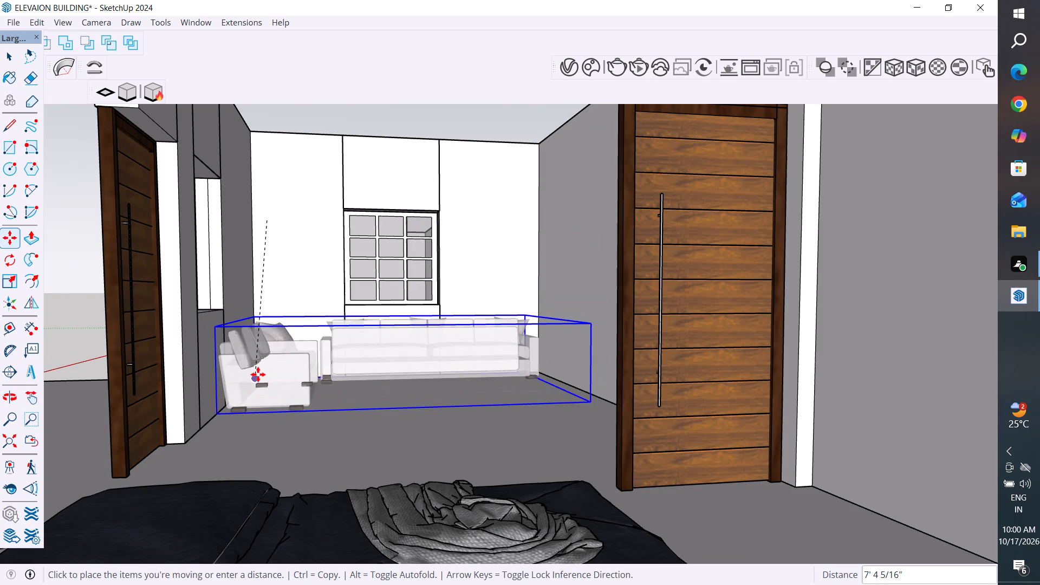
pyautogui.scroll(-3, 283, 355)
pyautogui.moveTo(379, 303); pyautogui.dragTo(347, 437, button='middle')
pyautogui.scroll(-8, 347, 422)
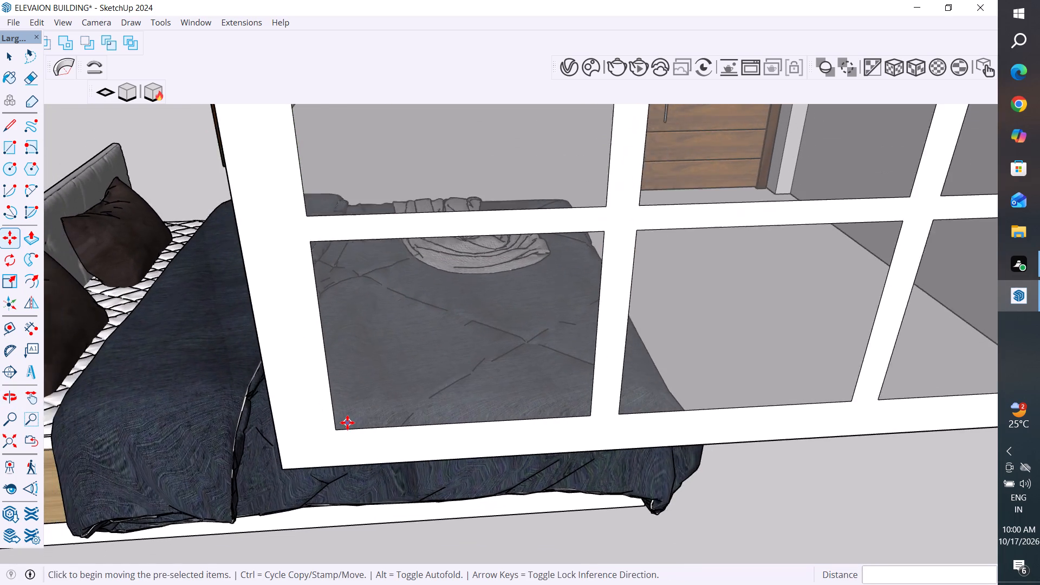
pyautogui.scroll(-20, 347, 422)
pyautogui.scroll(-17, 347, 422)
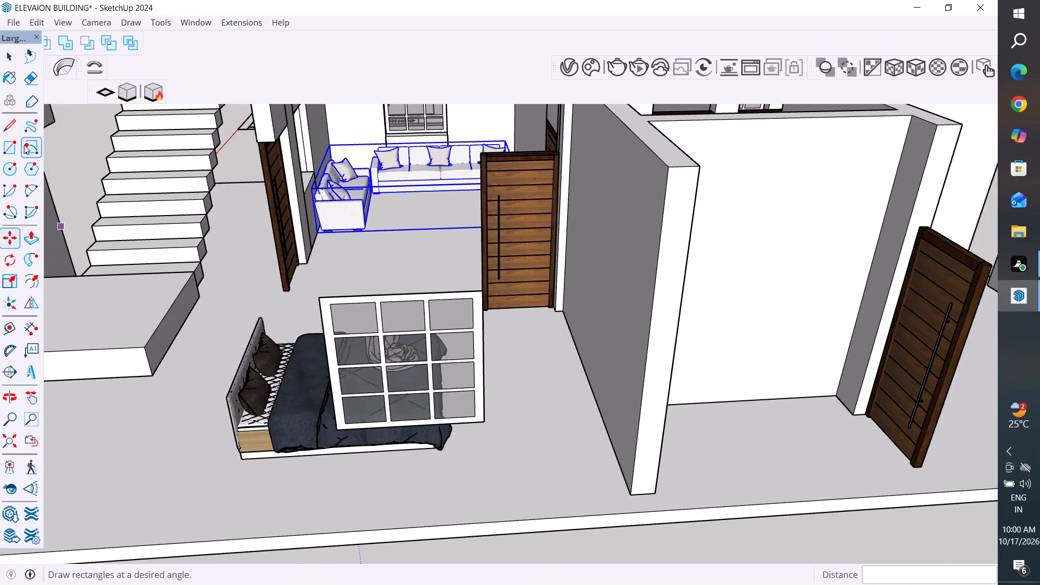
pyautogui.click(6, 49)
# Examine how the sofa set sits against the room's walls and floor from several angles.
pyautogui.scroll(-10, 304, 302)
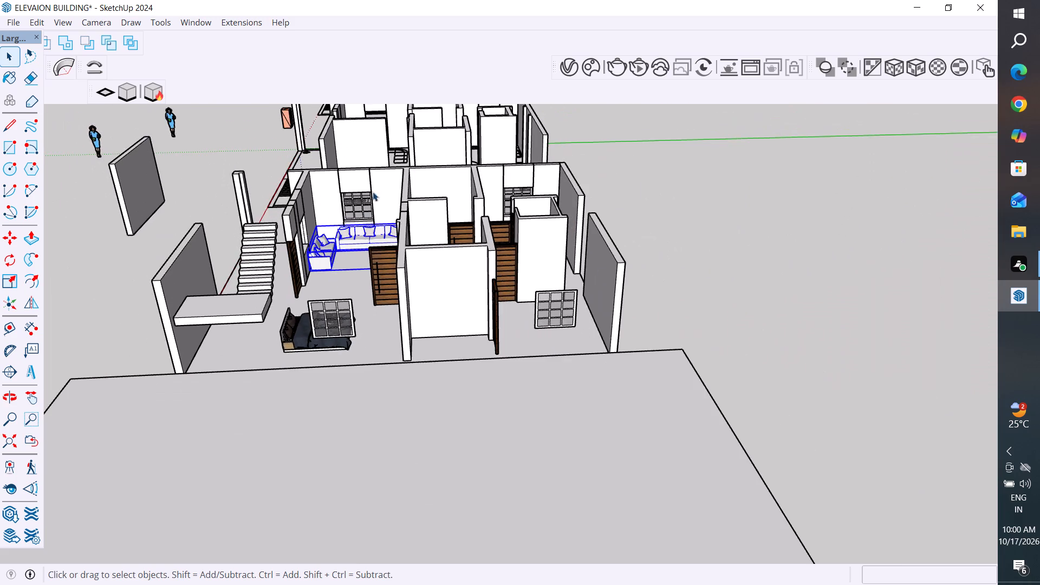
pyautogui.scroll(8, 373, 161)
pyautogui.moveTo(335, 286); pyautogui.dragTo(365, 368, button='middle')
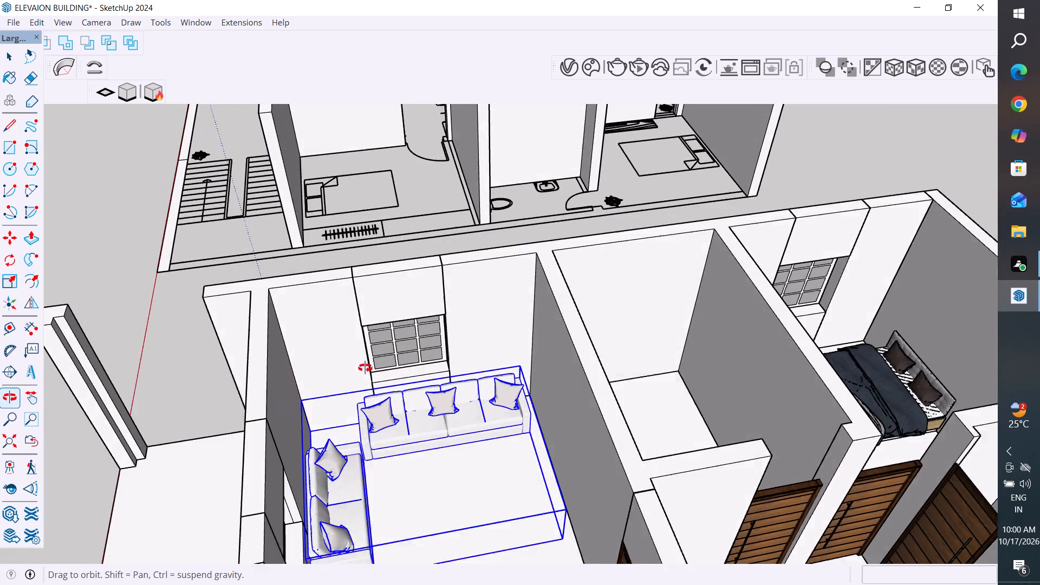
pyautogui.moveTo(365, 368); pyautogui.dragTo(350, 370, button='middle')
pyautogui.scroll(3, 414, 399)
pyautogui.scroll(1, 515, 446)
pyautogui.moveTo(512, 456); pyautogui.dragTo(478, 464, button='middle')
pyautogui.scroll(-4, 513, 394)
pyautogui.scroll(-5, 770, 274)
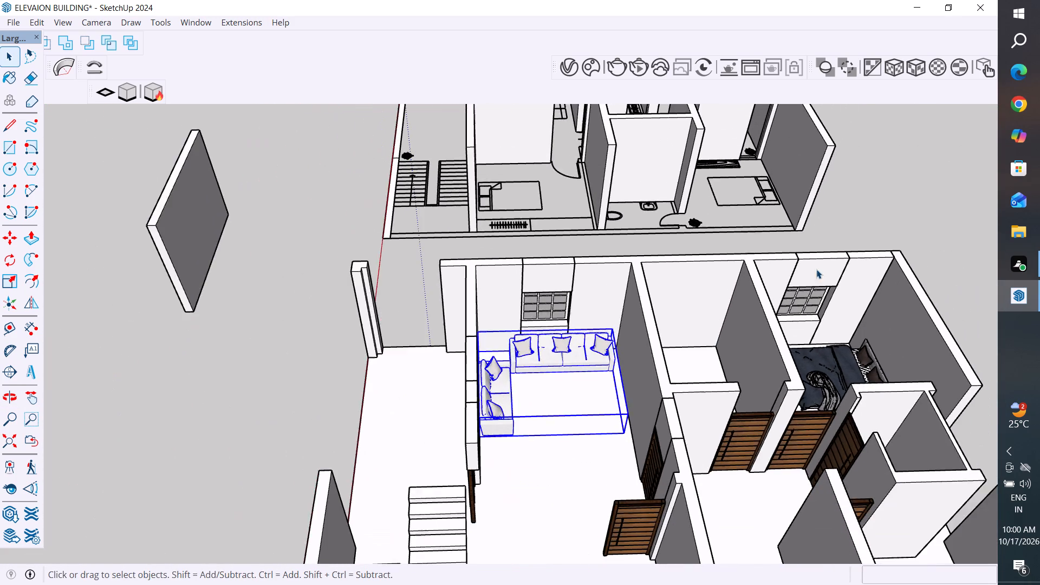
pyautogui.moveTo(808, 356); pyautogui.dragTo(766, 372, button='middle')
pyautogui.scroll(4, 560, 375)
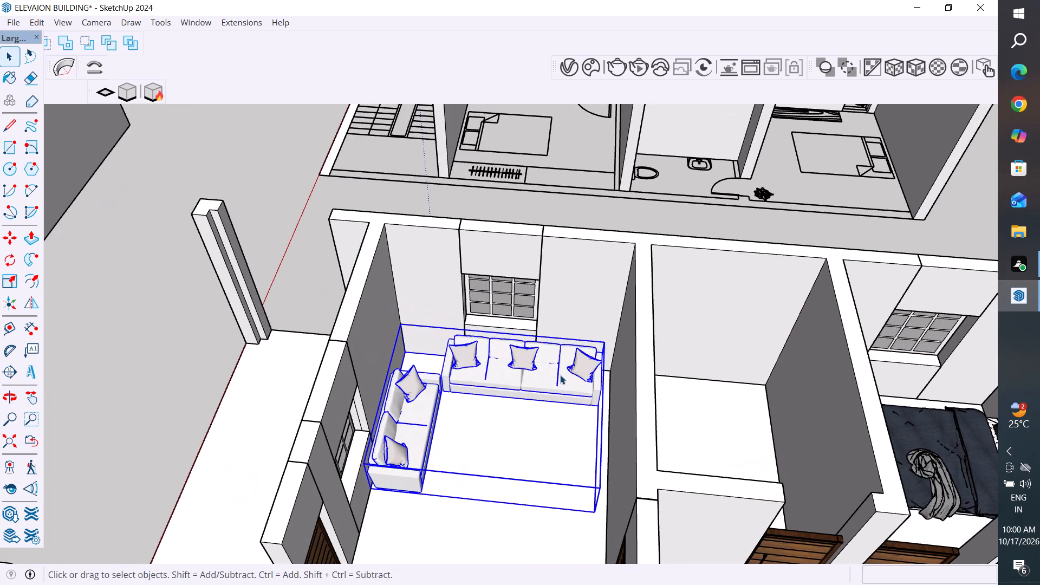
pyautogui.moveTo(567, 383); pyautogui.dragTo(555, 380, button='middle')
pyautogui.scroll(-2, 715, 343)
pyautogui.moveTo(730, 346); pyautogui.dragTo(724, 367, button='middle')
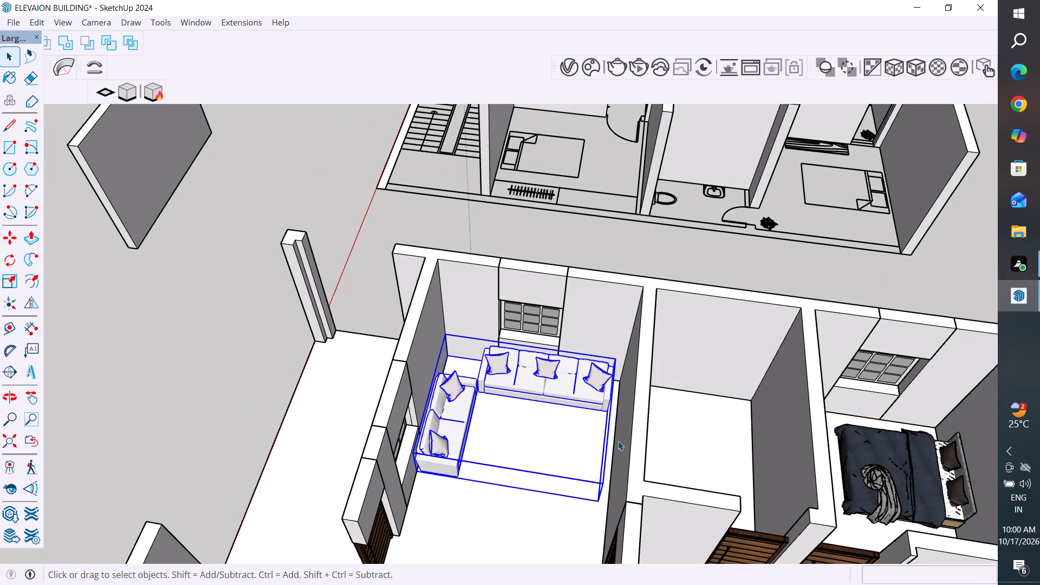
# Scale the sofa set along the green axis by about 1.05, stretching it toward the inner partition wall.
pyautogui.press('s')
pyautogui.scroll(2, 666, 421)
pyautogui.scroll(3, 582, 439)
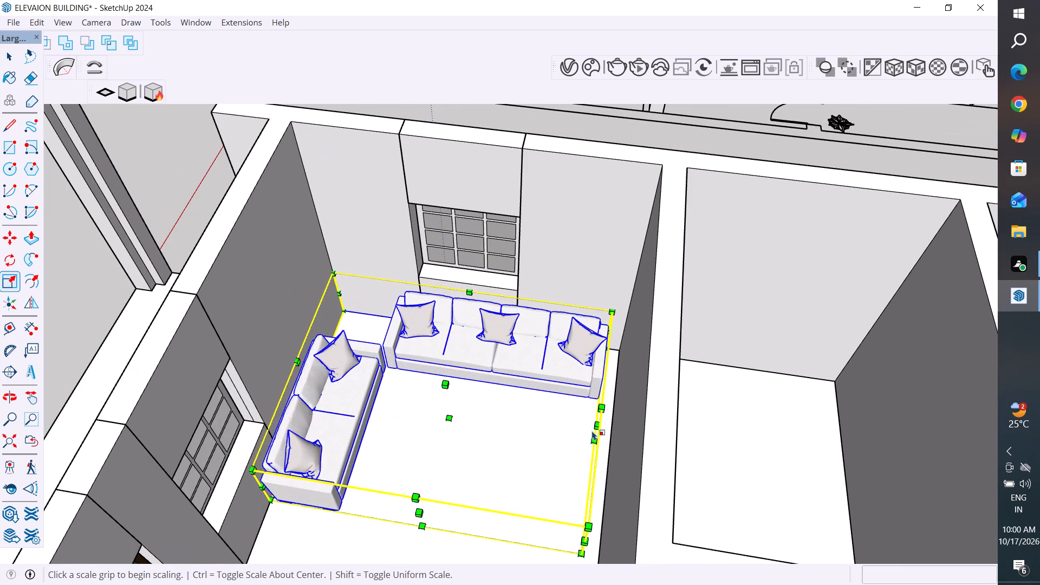
pyautogui.click(594, 427)
pyautogui.click(612, 429)
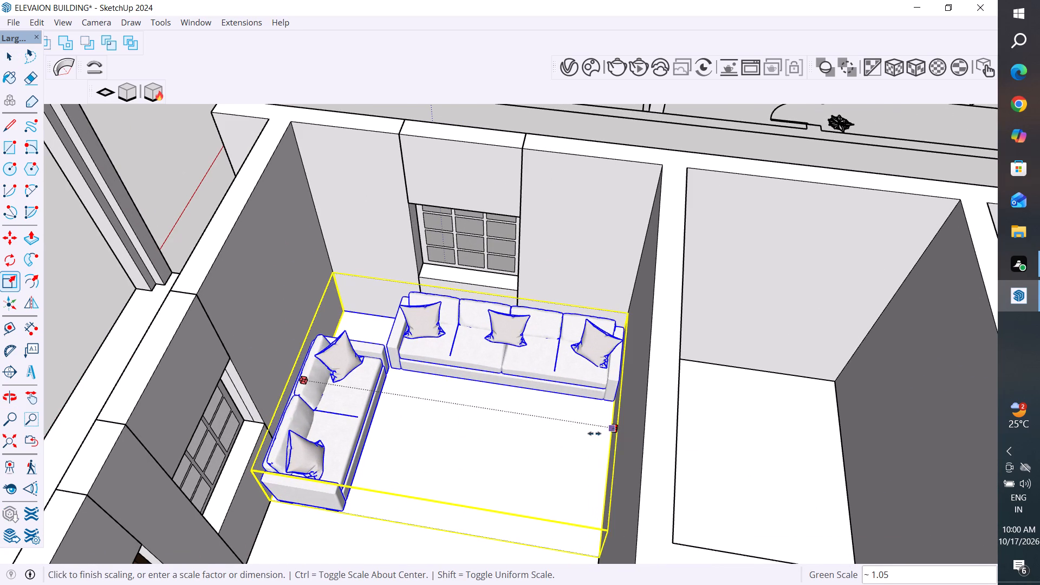
# Examine the stretched sofa set's fit against the room's walls from above, leaving it deselected.
pyautogui.scroll(-1, 515, 376)
pyautogui.moveTo(515, 376); pyautogui.dragTo(527, 401, button='middle')
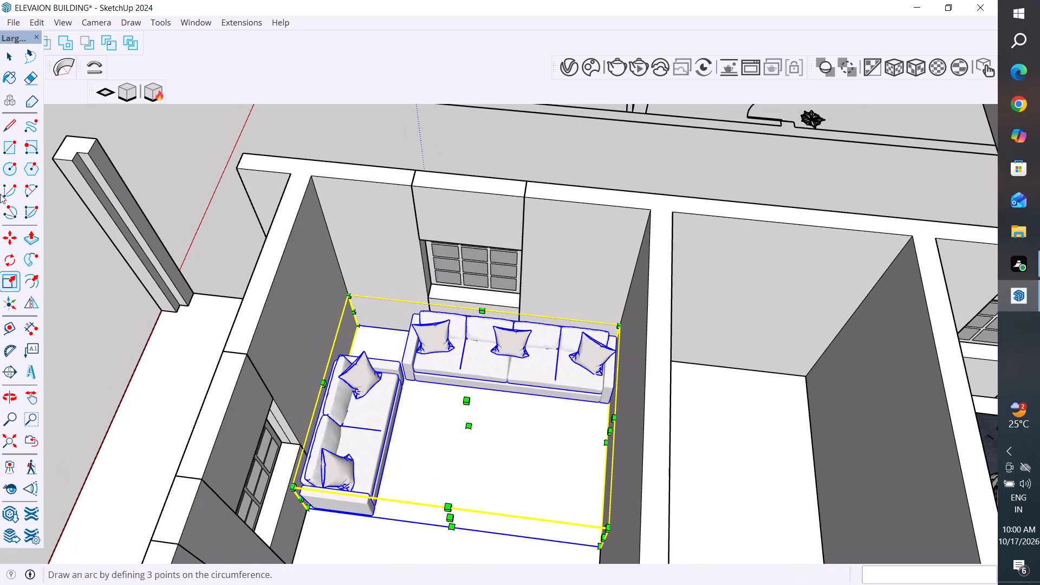
pyautogui.click(16, 56)
pyautogui.click(201, 158)
pyautogui.scroll(-2, 430, 316)
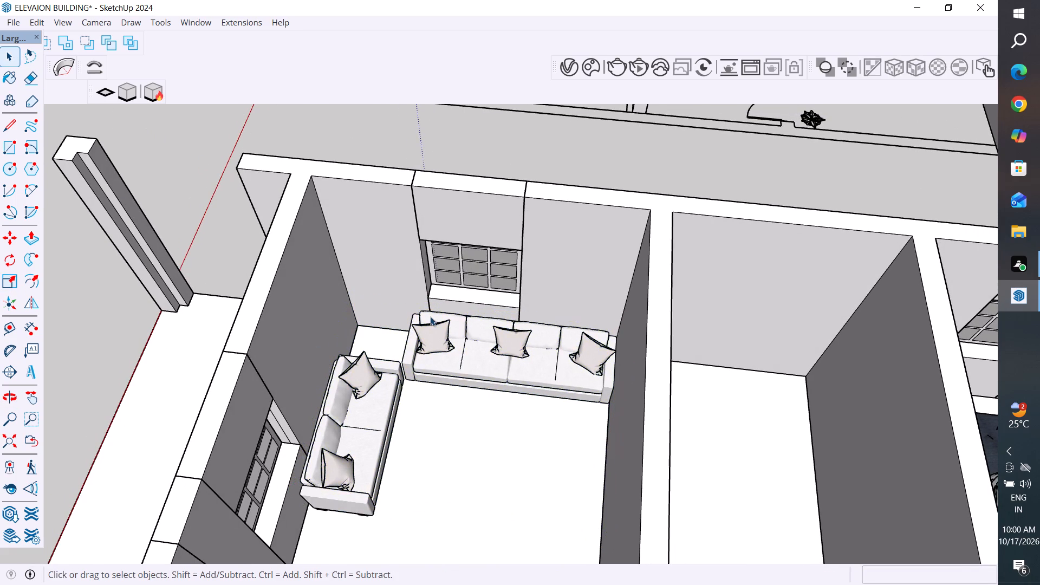
pyautogui.scroll(-2, 430, 316)
pyautogui.moveTo(447, 353); pyautogui.dragTo(457, 431, button='middle')
pyautogui.scroll(4, 562, 296)
pyautogui.click(508, 420)
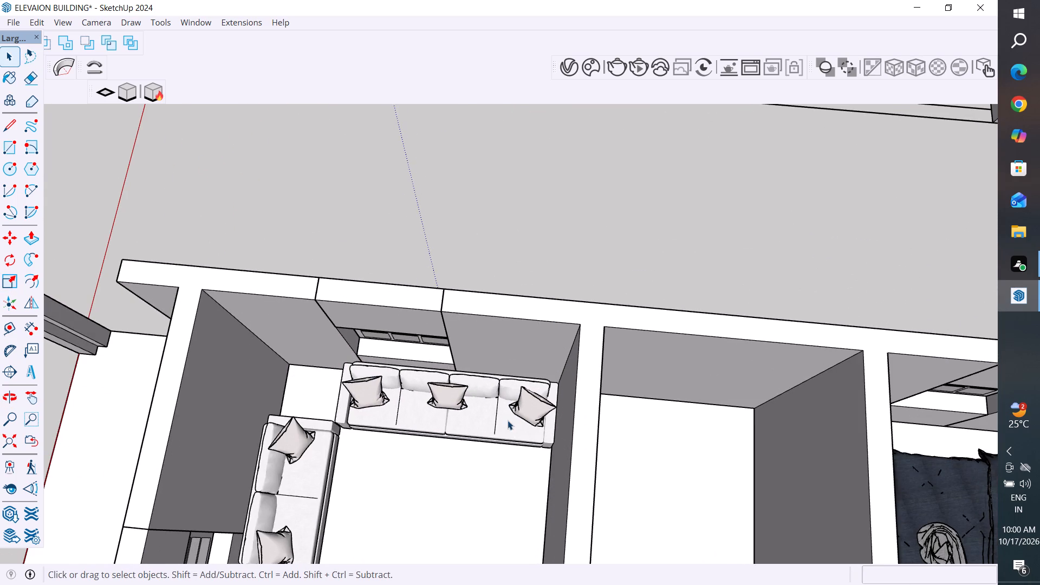
pyautogui.press('Escape')
pyautogui.press('Escape')
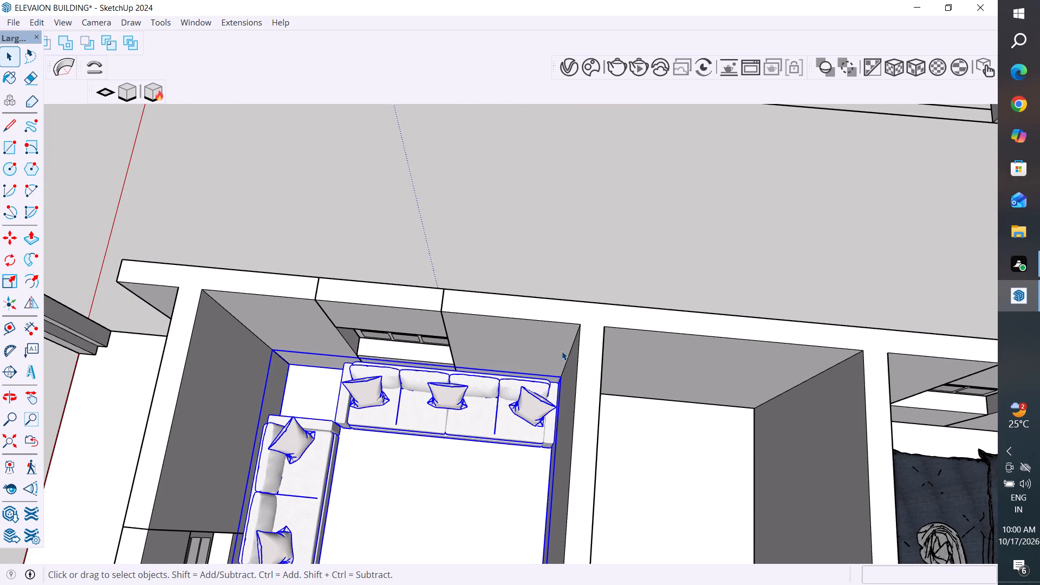
pyautogui.click(598, 253)
pyautogui.scroll(-5, 486, 393)
pyautogui.scroll(-3, 471, 341)
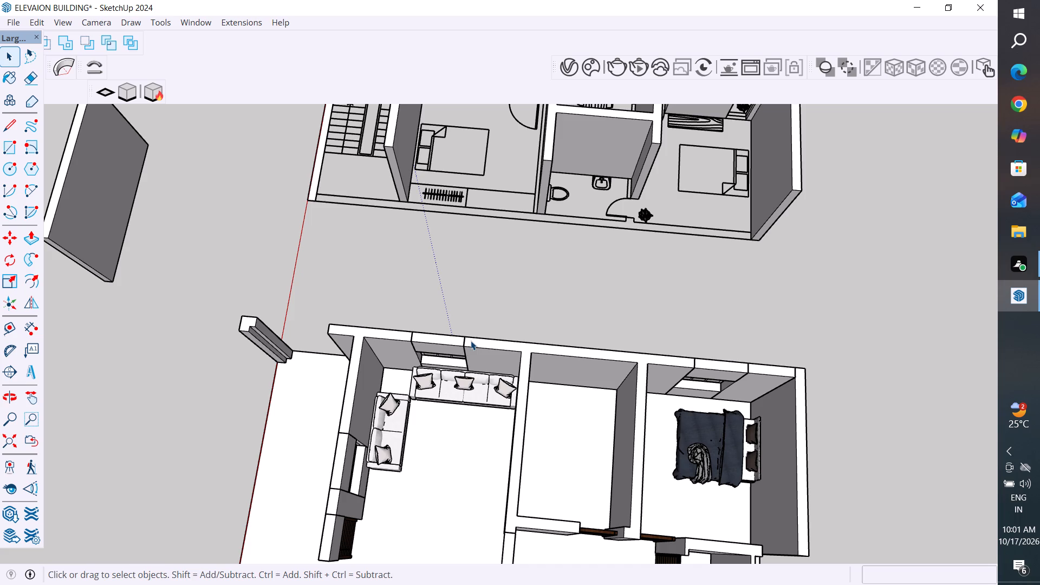
# Examine the partly furnished house as a whole, including the sofa room, both bed areas, staircase and empty rooms.
pyautogui.scroll(-4, 480, 346)
pyautogui.moveTo(483, 361); pyautogui.dragTo(703, 303, button='middle')
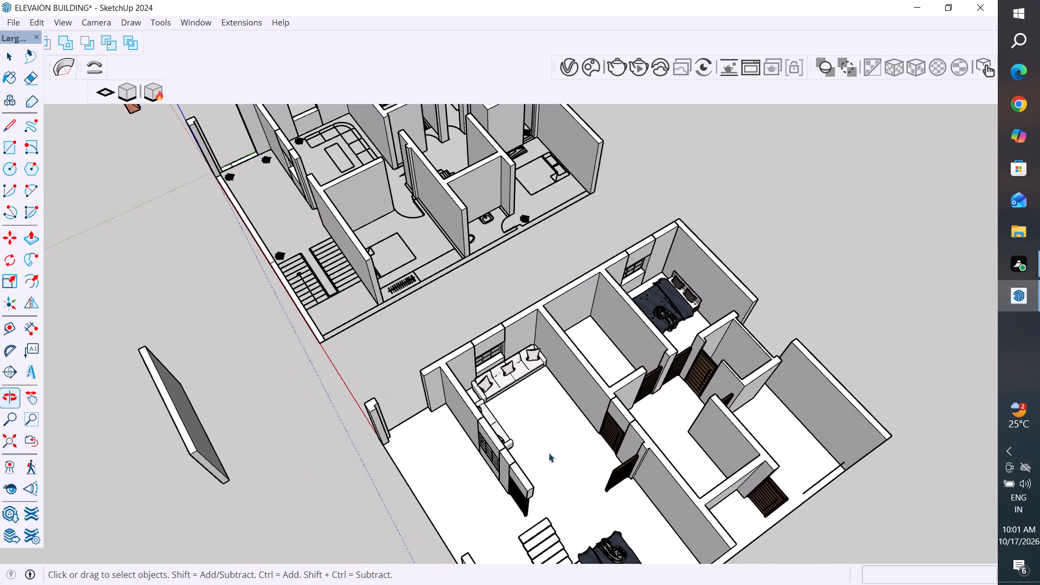
pyautogui.scroll(3, 549, 453)
pyautogui.moveTo(621, 370); pyautogui.dragTo(498, 233, button='middle')
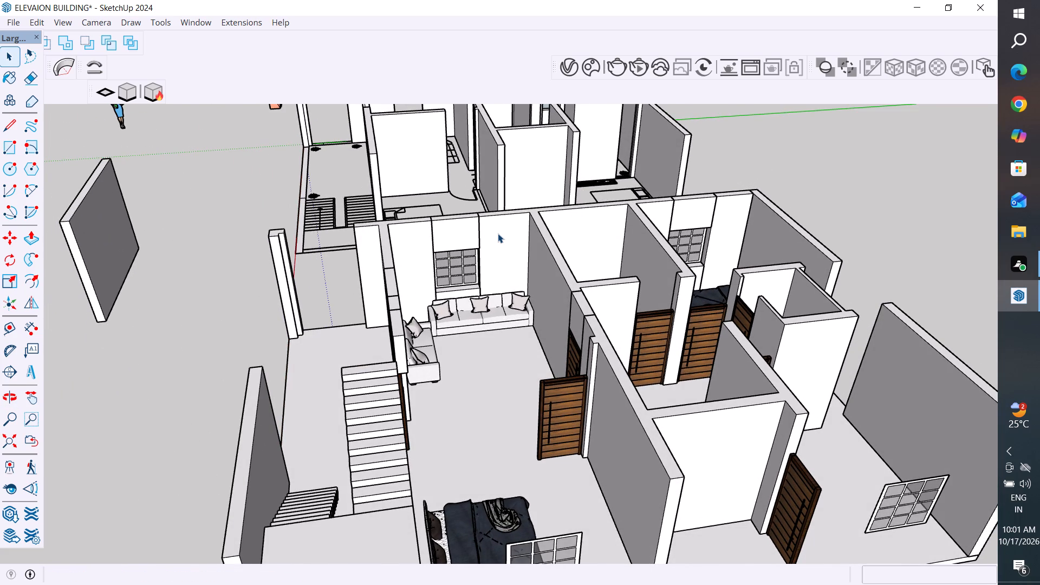
pyautogui.scroll(-2, 498, 233)
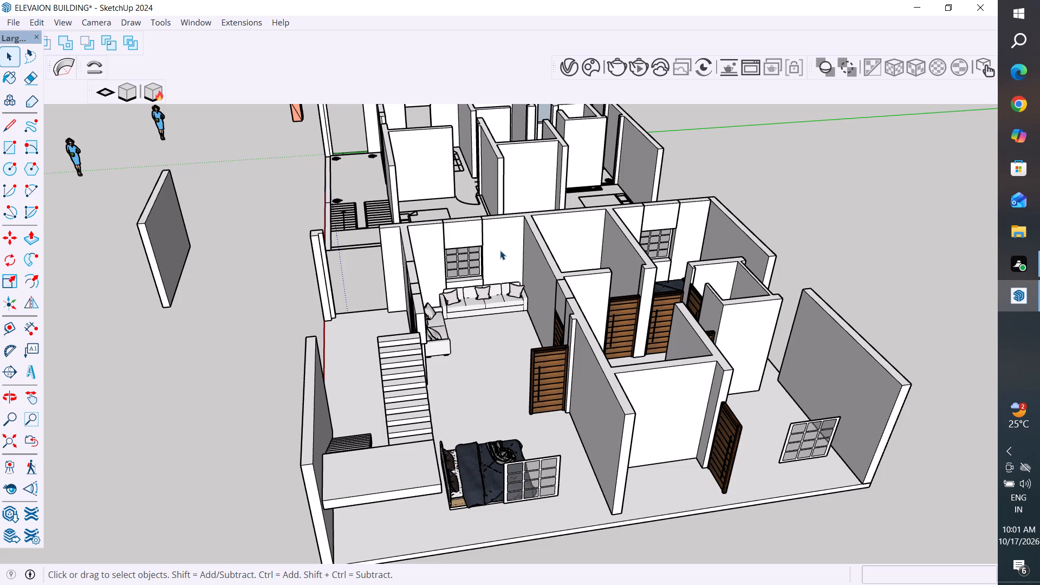
pyautogui.scroll(-4, 483, 398)
pyautogui.moveTo(524, 375); pyautogui.dragTo(493, 457, button='middle')
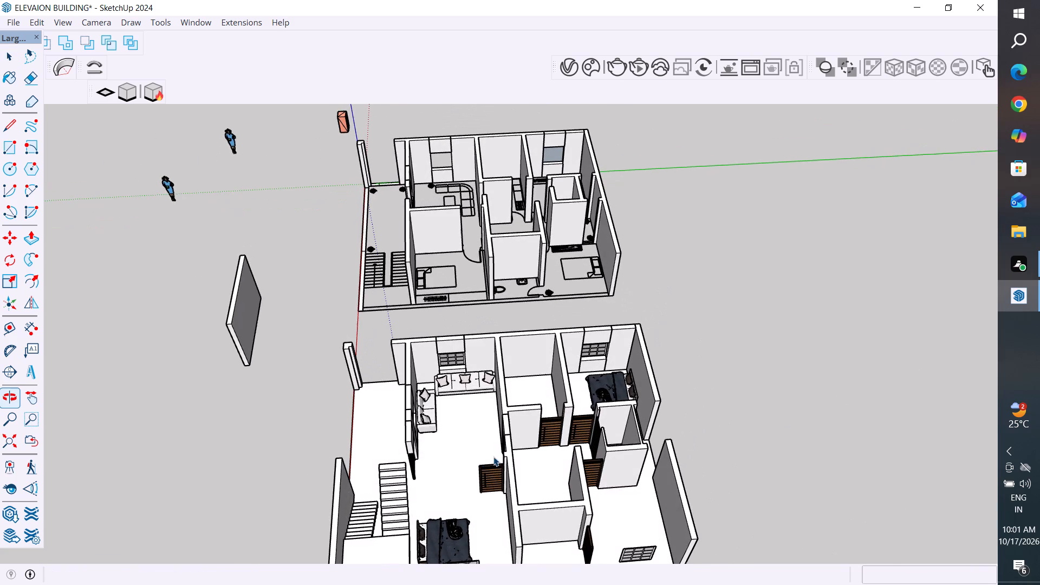
pyautogui.scroll(1, 532, 339)
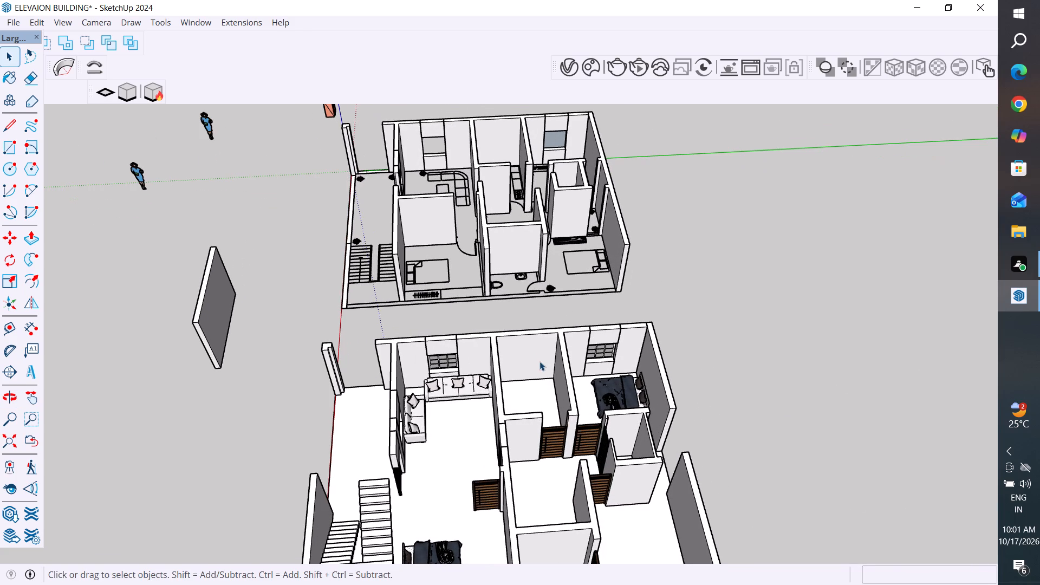
pyautogui.moveTo(538, 264); pyautogui.dragTo(558, 363, button='middle')
pyautogui.scroll(-6, 522, 317)
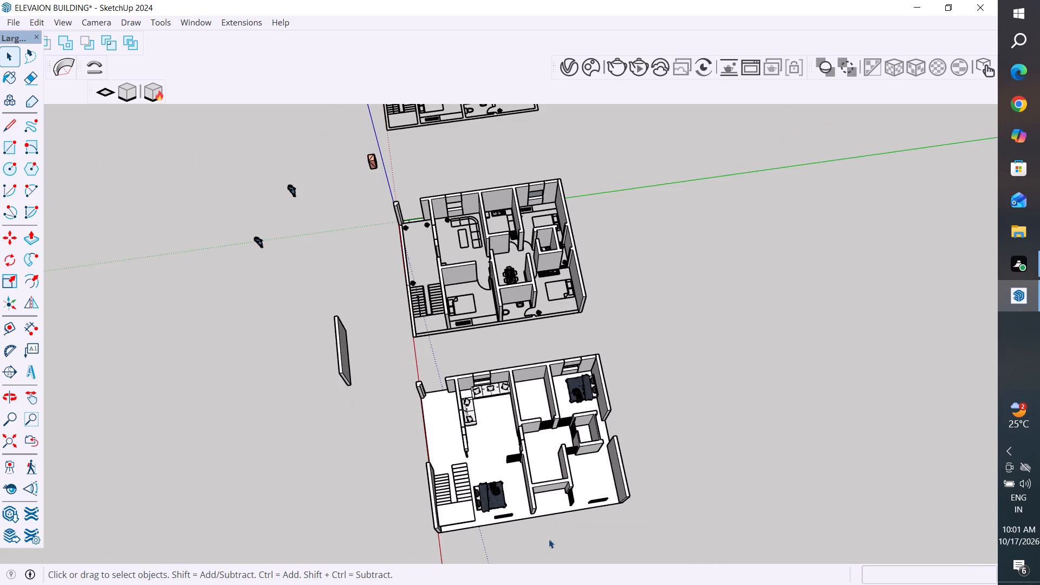
pyautogui.scroll(4, 553, 550)
pyautogui.moveTo(593, 469); pyautogui.dragTo(609, 520, button='middle')
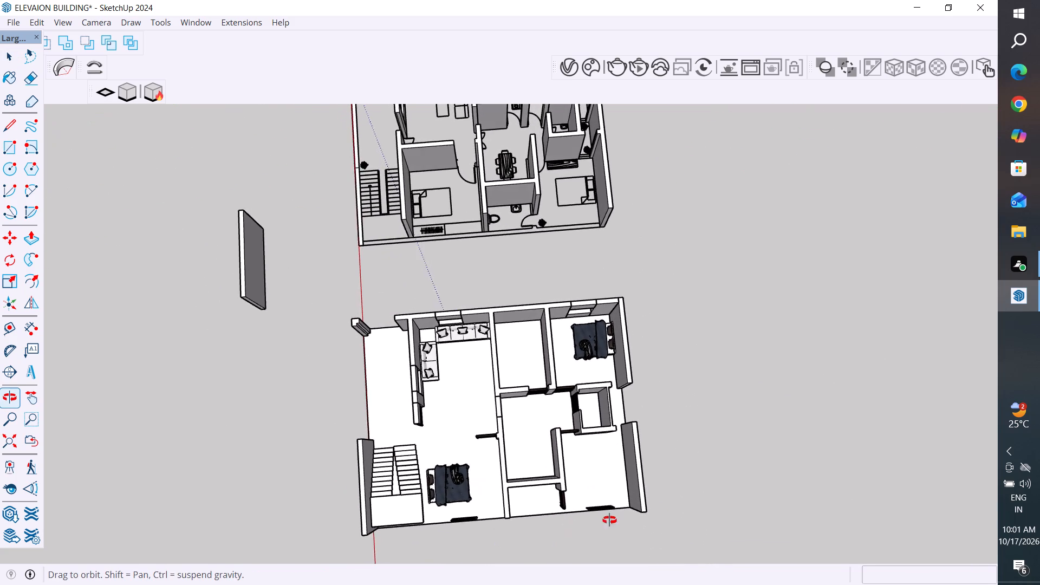
pyautogui.moveTo(609, 520); pyautogui.dragTo(662, 509, button='middle')
pyautogui.moveTo(595, 446); pyautogui.dragTo(576, 563, button='middle')
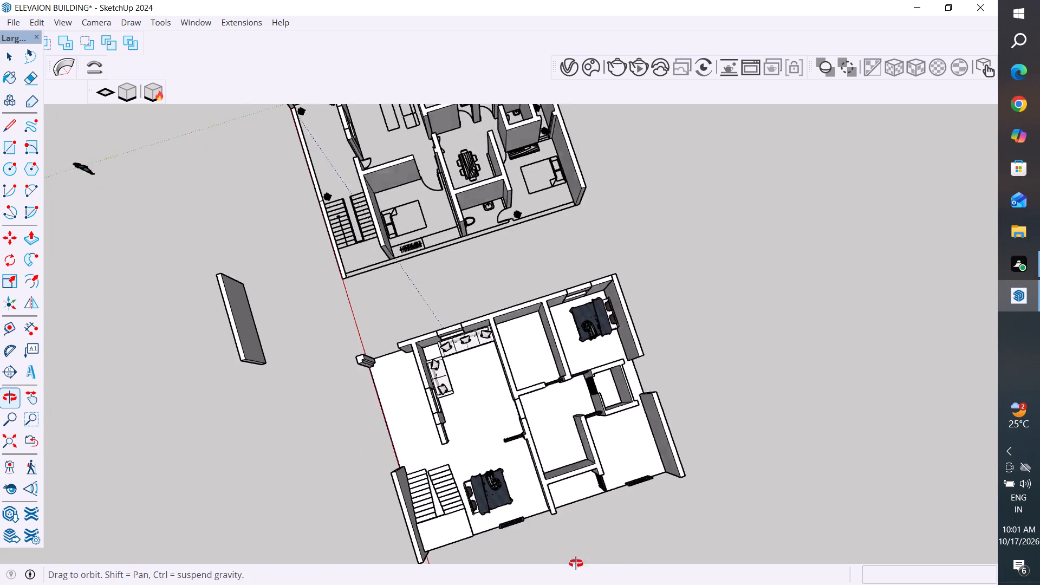
pyautogui.moveTo(576, 563); pyautogui.dragTo(581, 583, button='middle')
pyautogui.moveTo(487, 281); pyautogui.dragTo(674, 204, button='middle')
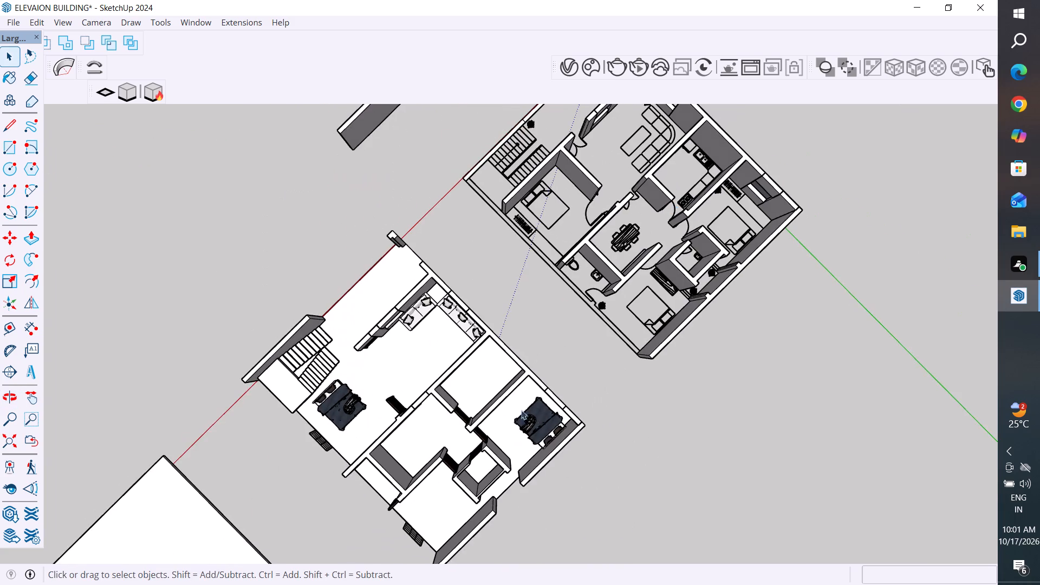
pyautogui.scroll(3, 492, 393)
pyautogui.moveTo(526, 375); pyautogui.dragTo(535, 258, button='middle')
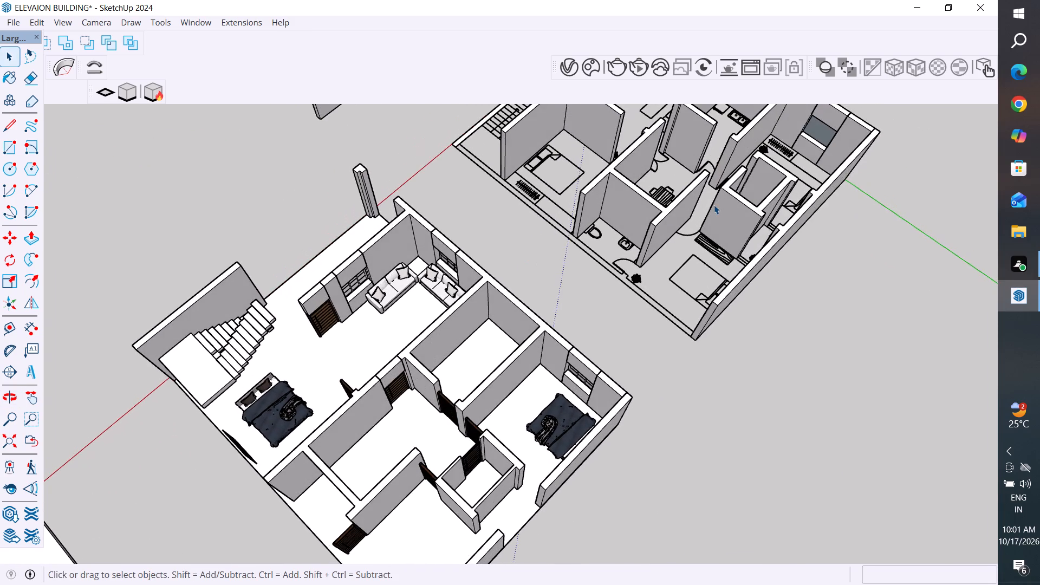
# Examine the neighbouring house with the drawn floor plan, especially its bedroom, toilet and dining layout.
pyautogui.scroll(-5, 714, 205)
pyautogui.moveTo(750, 318); pyautogui.dragTo(358, 278, button='middle')
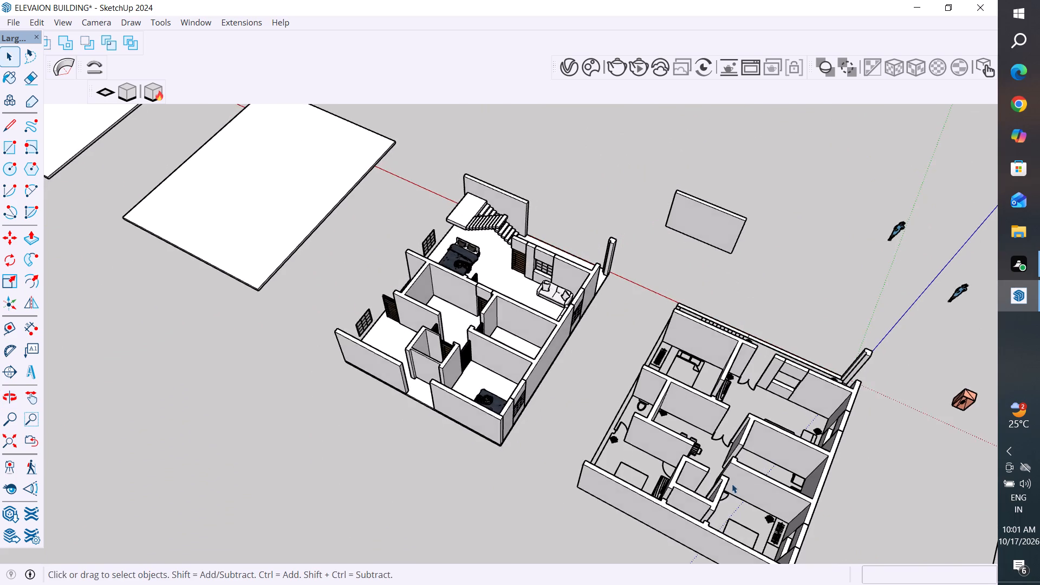
pyautogui.scroll(5, 743, 485)
pyautogui.moveTo(655, 511); pyautogui.dragTo(655, 574, button='middle')
pyautogui.scroll(7, 627, 505)
pyautogui.moveTo(663, 498); pyautogui.dragTo(652, 498, button='middle')
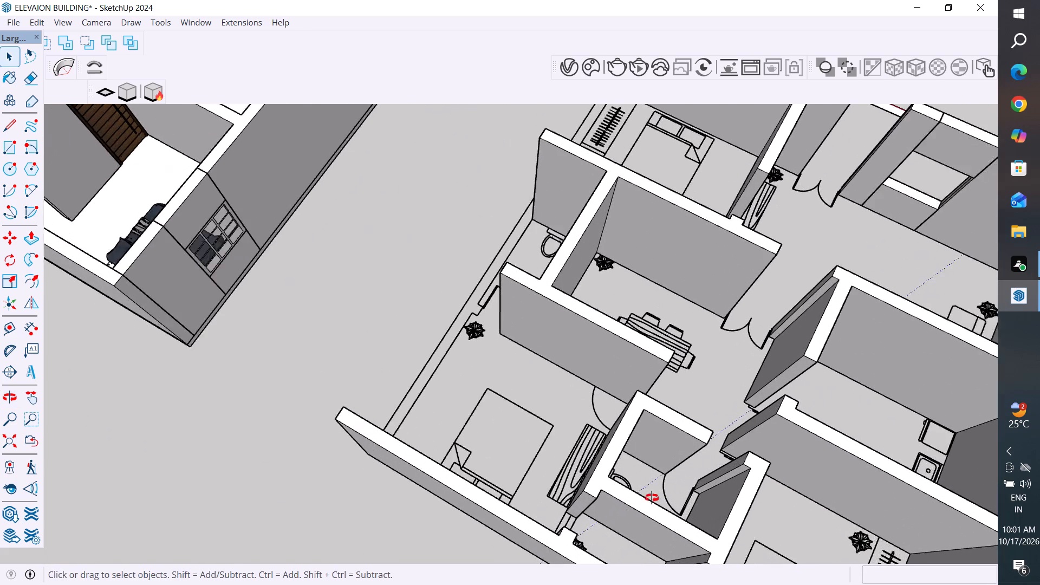
pyautogui.moveTo(652, 498); pyautogui.dragTo(452, 467, button='middle')
pyautogui.scroll(4, 484, 522)
pyautogui.scroll(-3, 600, 428)
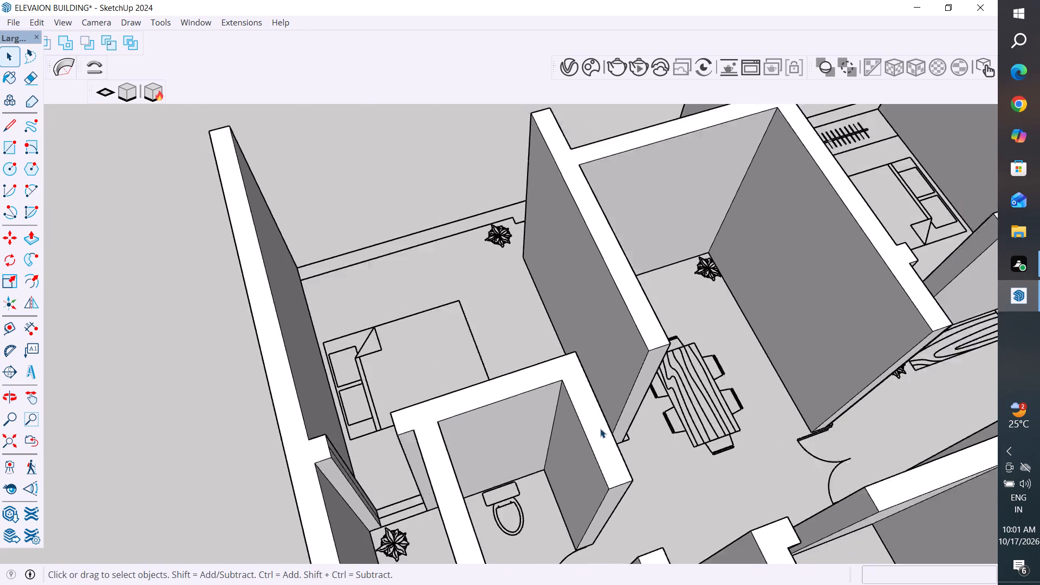
pyautogui.scroll(-15, 600, 428)
pyautogui.moveTo(541, 426); pyautogui.dragTo(821, 380, button='middle')
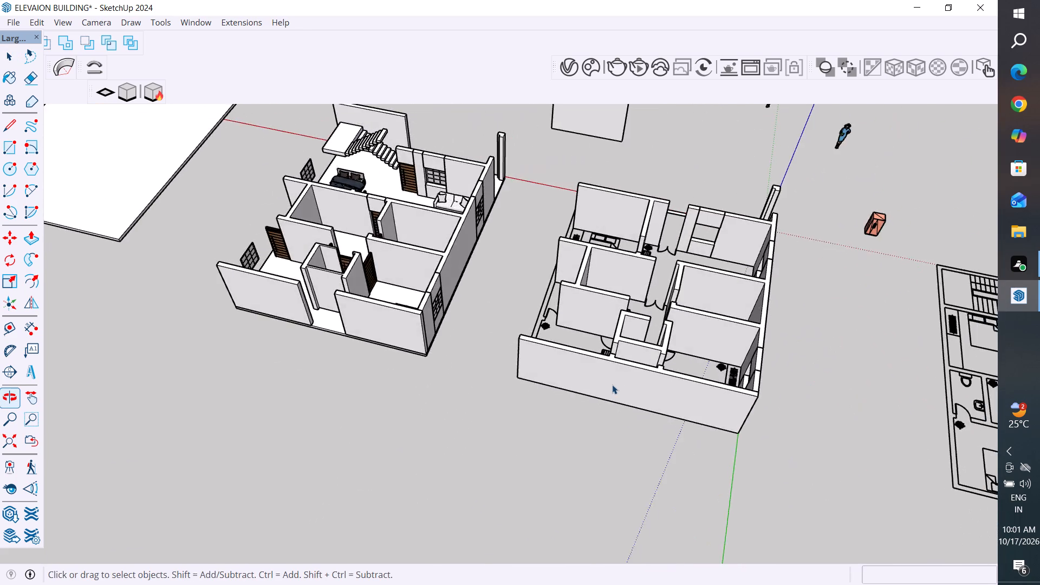
# Compare the furnished house's empty rooms and small bathroom enclosure with the neighbouring floor plan's layout.
pyautogui.scroll(-11, 615, 377)
pyautogui.moveTo(411, 361); pyautogui.dragTo(477, 364, button='middle')
pyautogui.scroll(11, 483, 327)
pyautogui.moveTo(485, 344); pyautogui.dragTo(490, 387, button='middle')
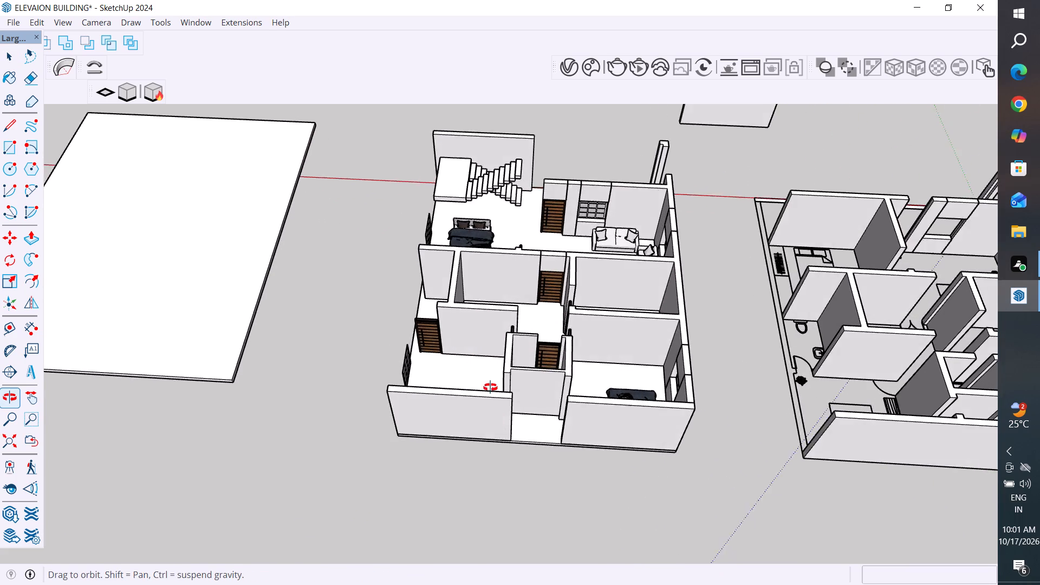
pyautogui.moveTo(490, 387); pyautogui.dragTo(502, 482, button='middle')
pyautogui.moveTo(471, 400); pyautogui.dragTo(755, 331, button='middle')
pyautogui.scroll(1, 513, 307)
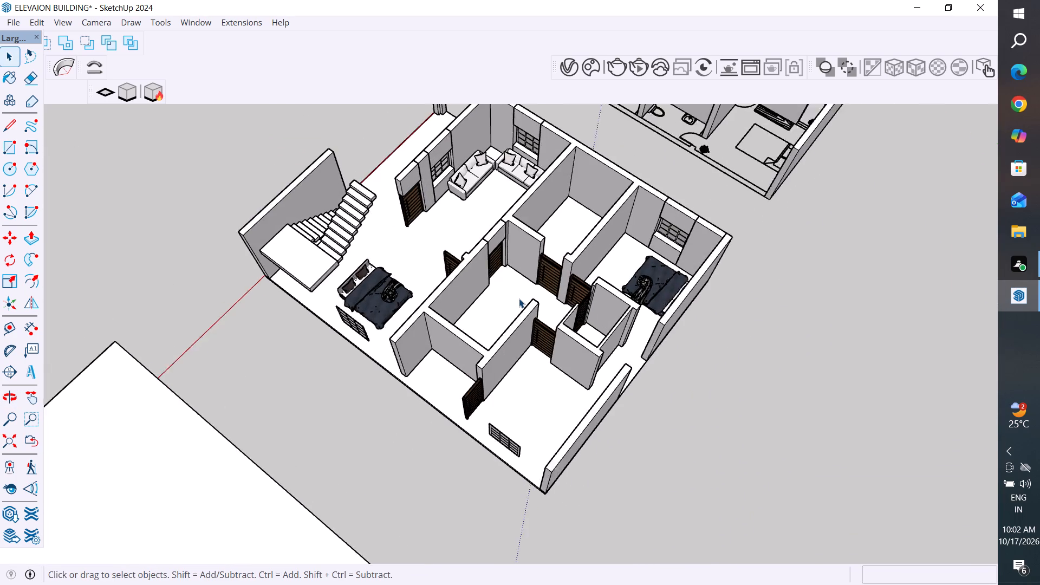
pyautogui.scroll(2, 519, 298)
pyautogui.moveTo(513, 322); pyautogui.dragTo(754, 367, button='middle')
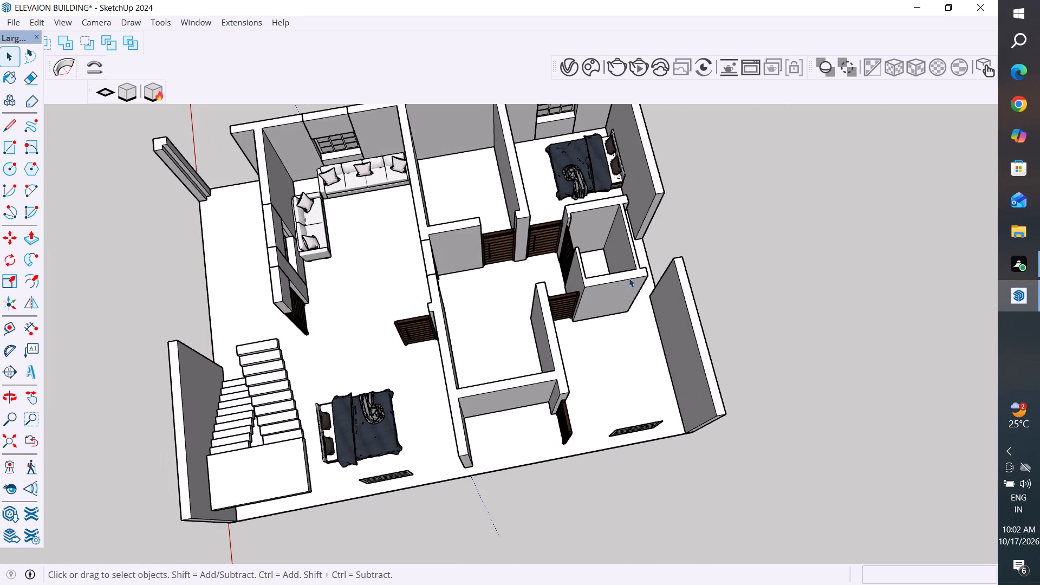
pyautogui.scroll(1, 629, 278)
pyautogui.scroll(-4, 521, 356)
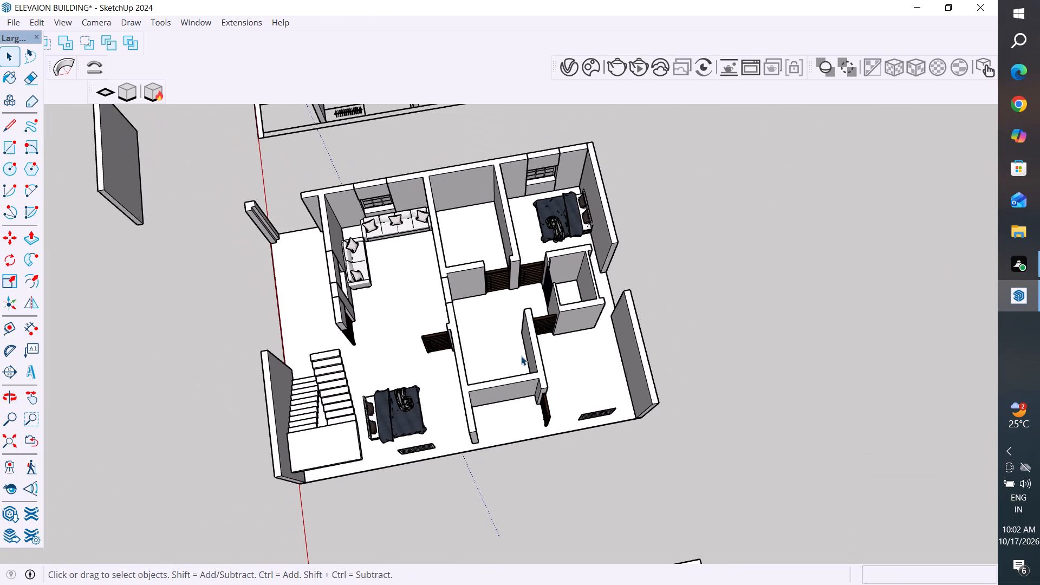
pyautogui.scroll(-5, 378, 432)
pyautogui.moveTo(401, 256); pyautogui.dragTo(738, 266, button='middle')
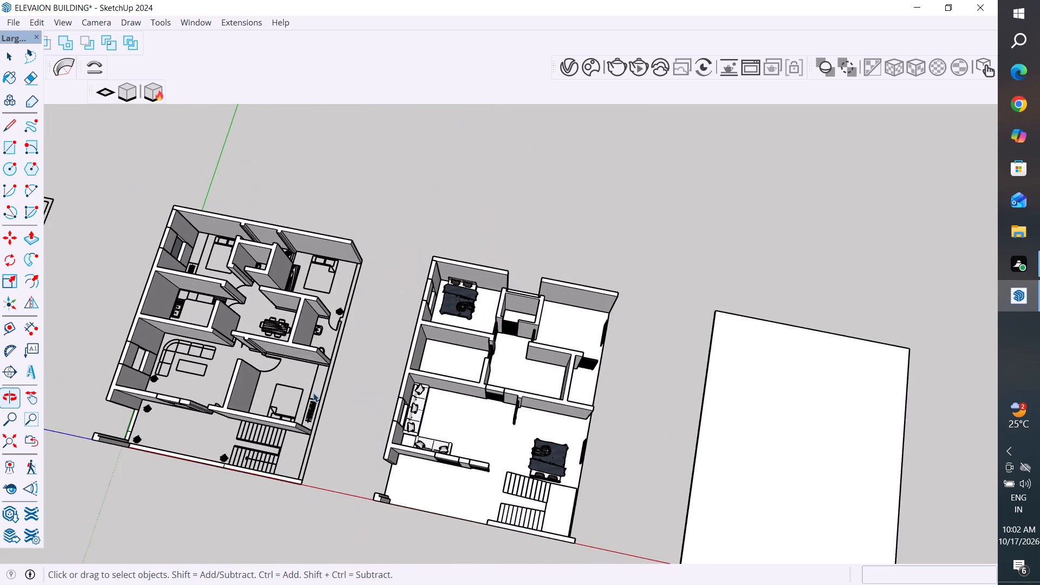
pyautogui.scroll(2, 222, 391)
pyautogui.scroll(8, 539, 328)
pyautogui.moveTo(586, 310); pyautogui.dragTo(638, 350, button='middle')
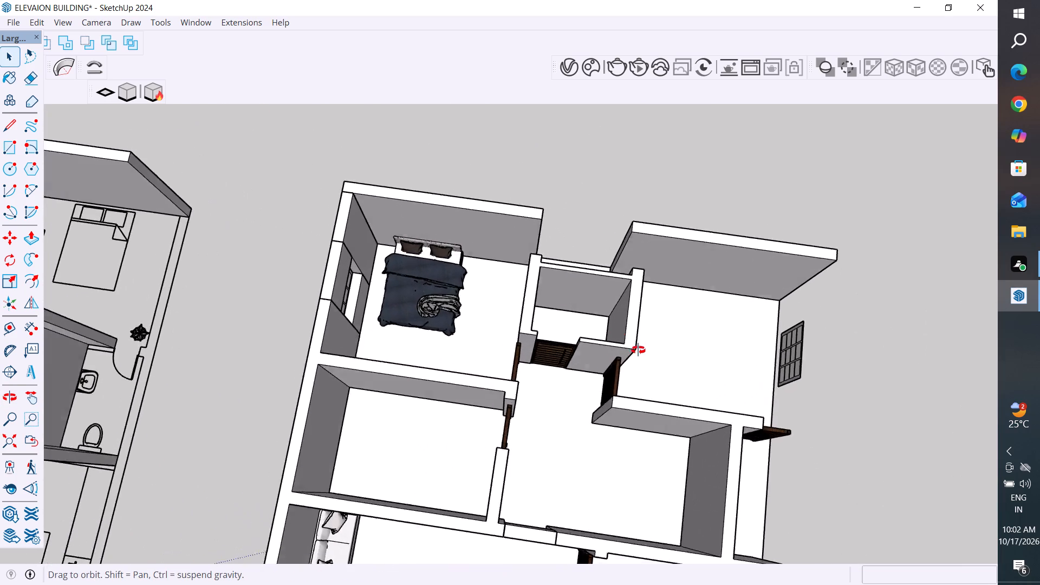
pyautogui.moveTo(638, 350); pyautogui.dragTo(671, 331, button='middle')
pyautogui.scroll(-6, 697, 369)
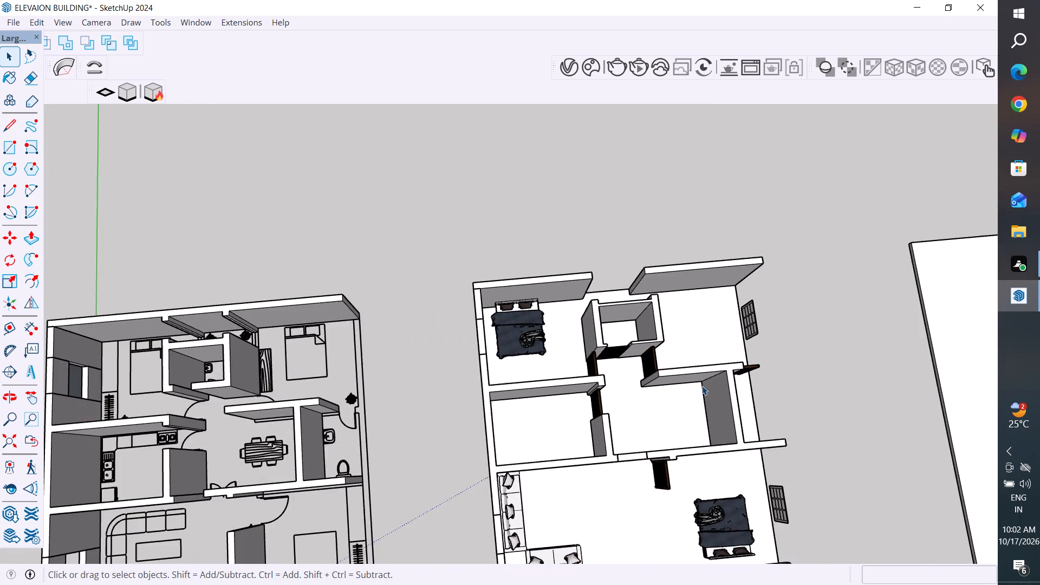
pyautogui.moveTo(702, 387); pyautogui.dragTo(647, 386, button='middle')
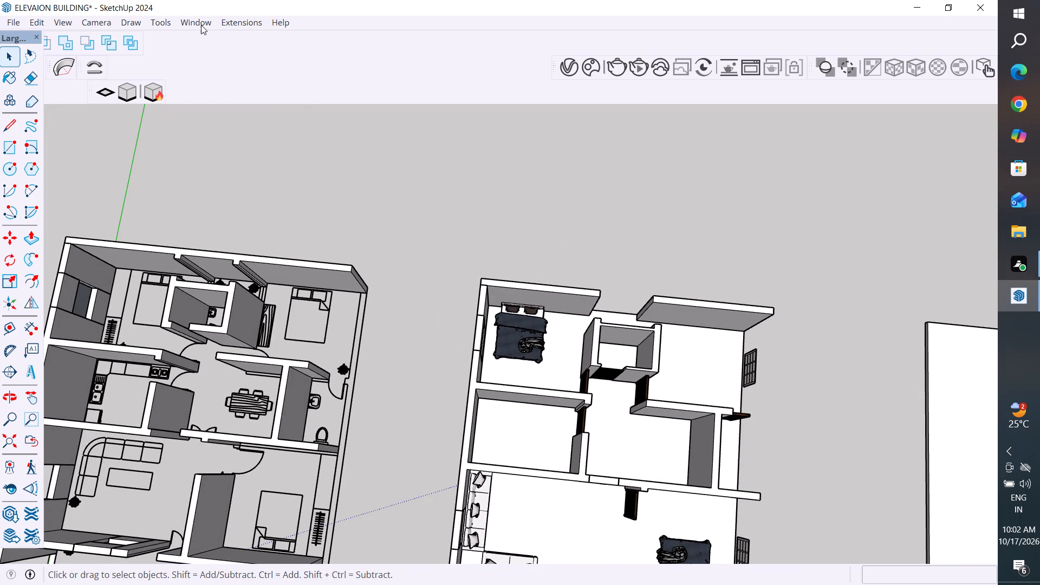
# Search 3D Warehouse for "wc" models, replacing the earlier sofa search.
pyautogui.click(200, 22)
pyautogui.click(250, 126)
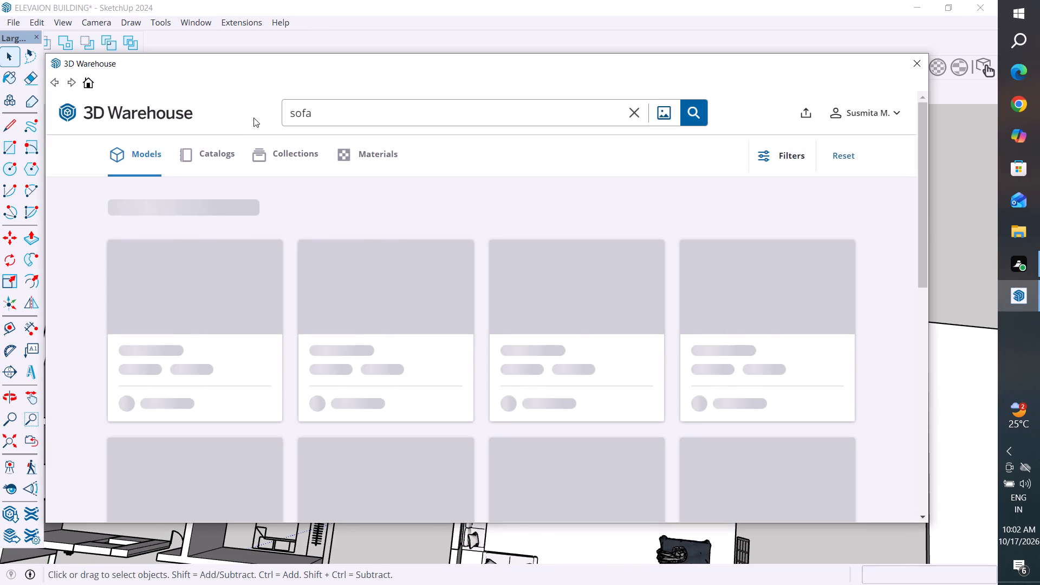
pyautogui.click(634, 113)
pyautogui.click(420, 116)
pyautogui.click(341, 119)
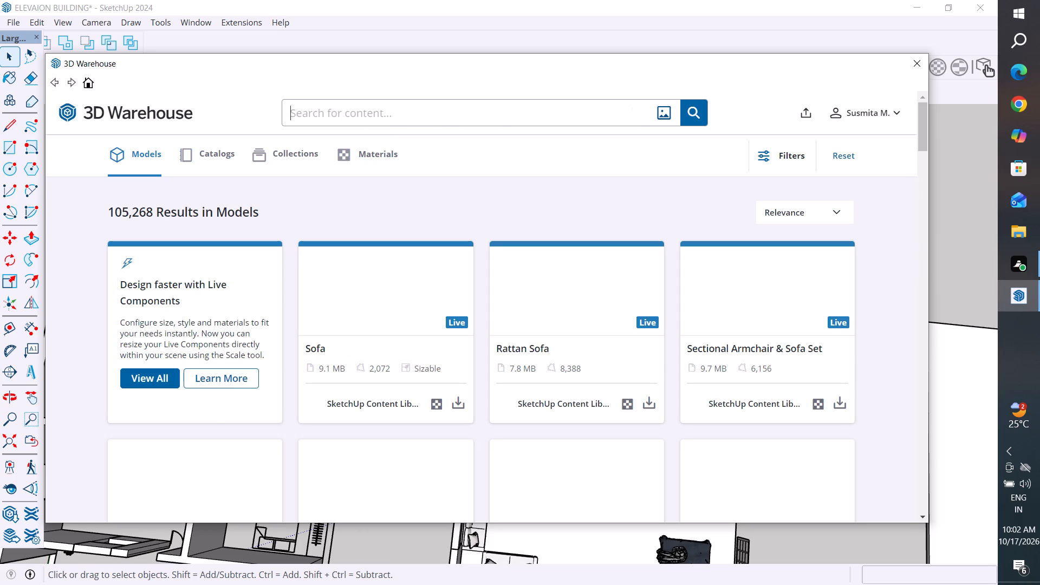
pyautogui.press('w')
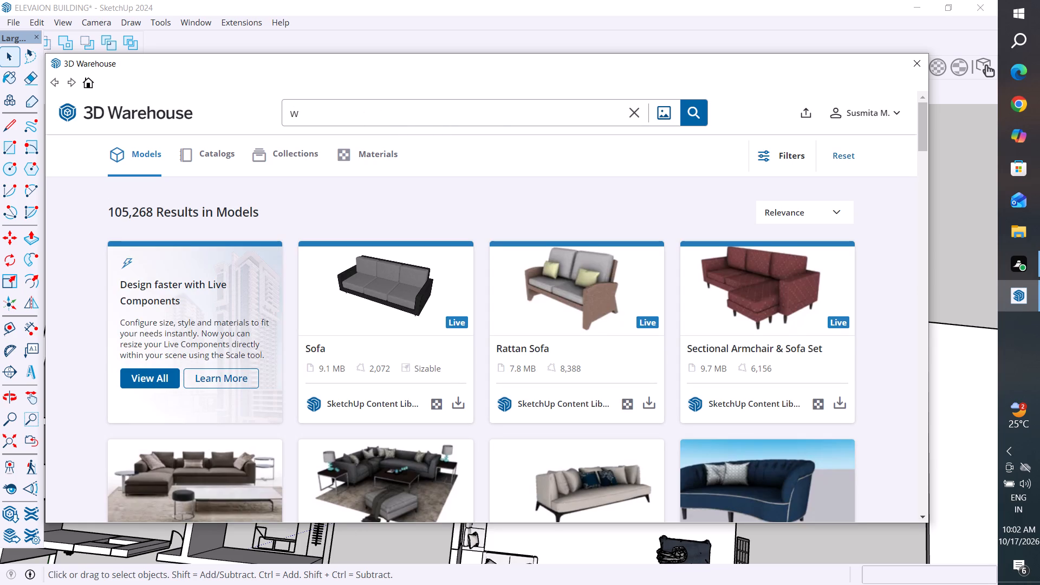
pyautogui.press('c')
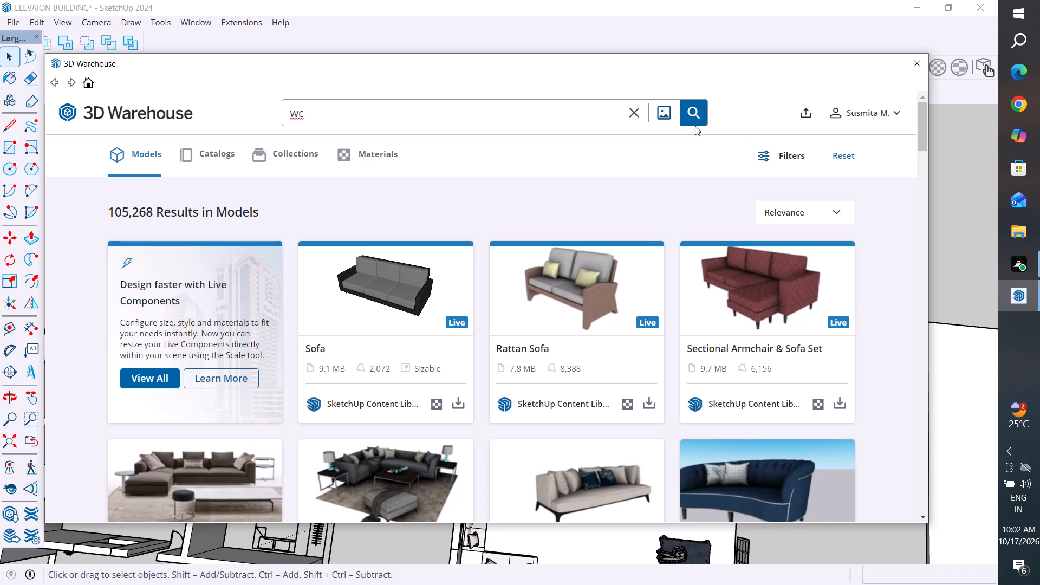
pyautogui.click(697, 116)
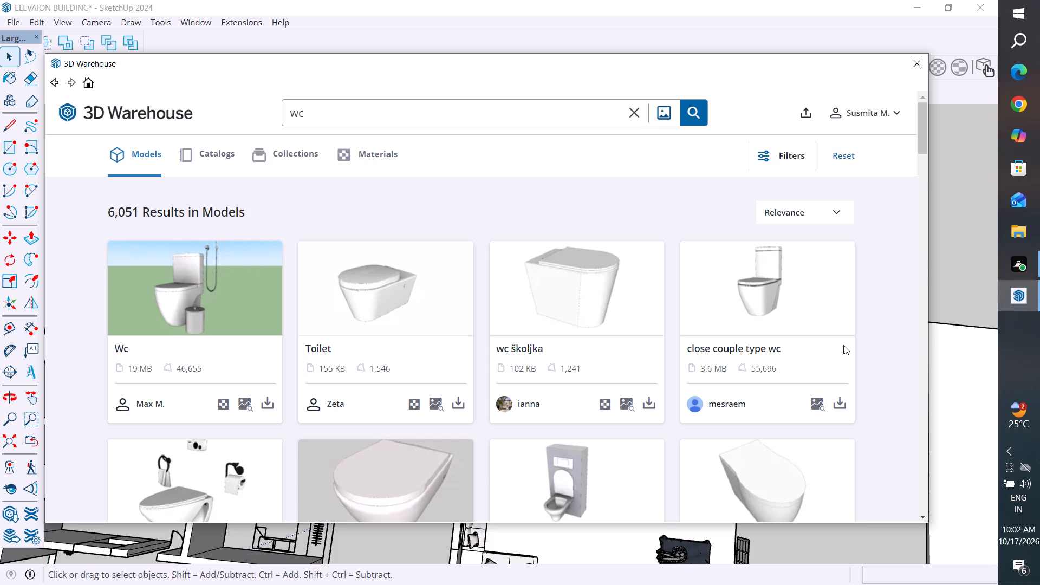
# Browse the first rows of wc models for a toilet suited to the house's small bathroom, ending back at the first row.
pyautogui.scroll(-2, 784, 263)
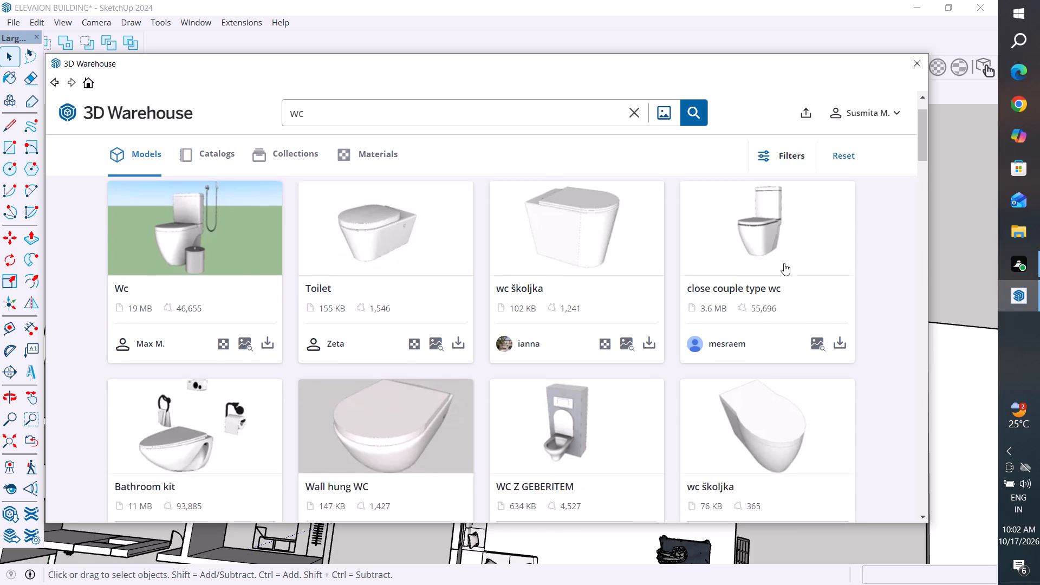
pyautogui.scroll(-2, 784, 263)
pyautogui.scroll(-4, 569, 389)
pyautogui.scroll(3, 569, 389)
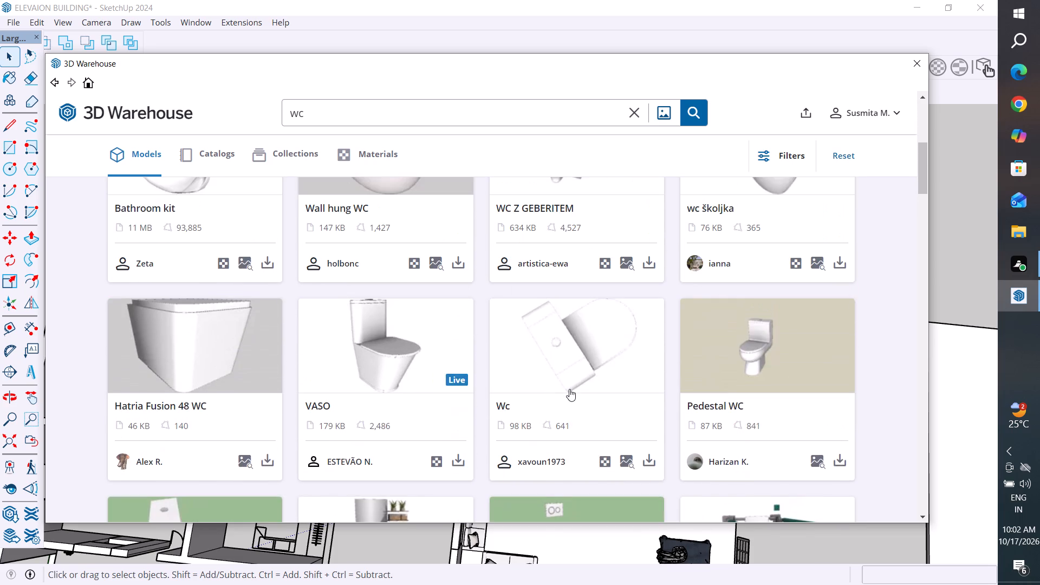
pyautogui.scroll(-3, 569, 389)
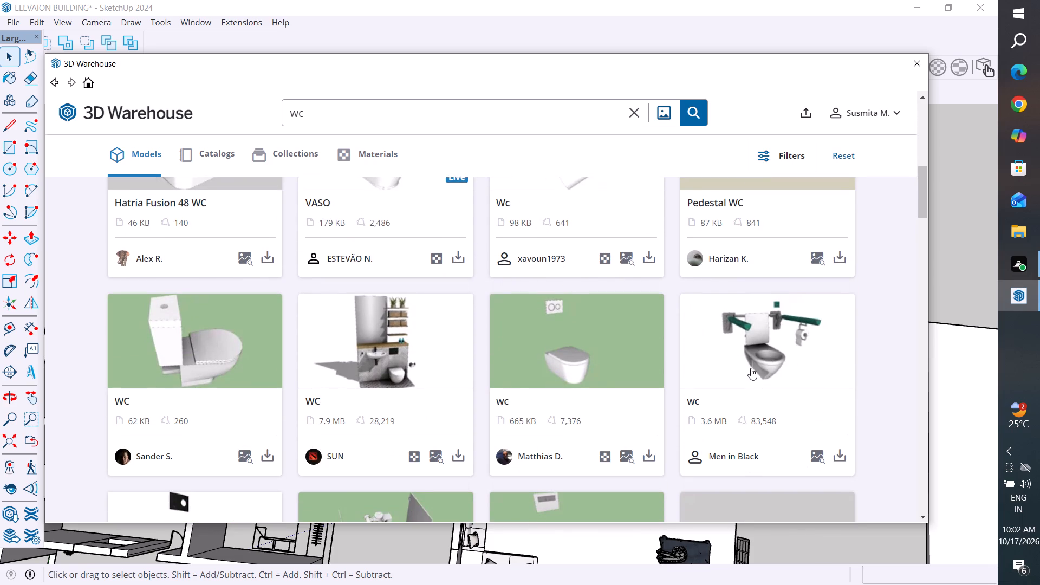
pyautogui.scroll(-4, 678, 379)
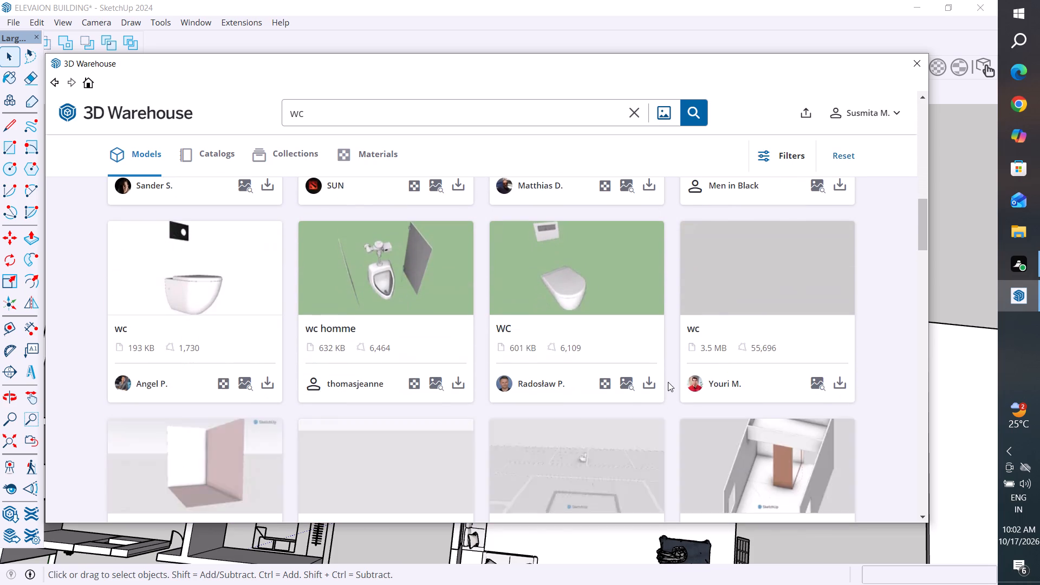
pyautogui.scroll(-4, 646, 388)
pyautogui.scroll(3, 646, 388)
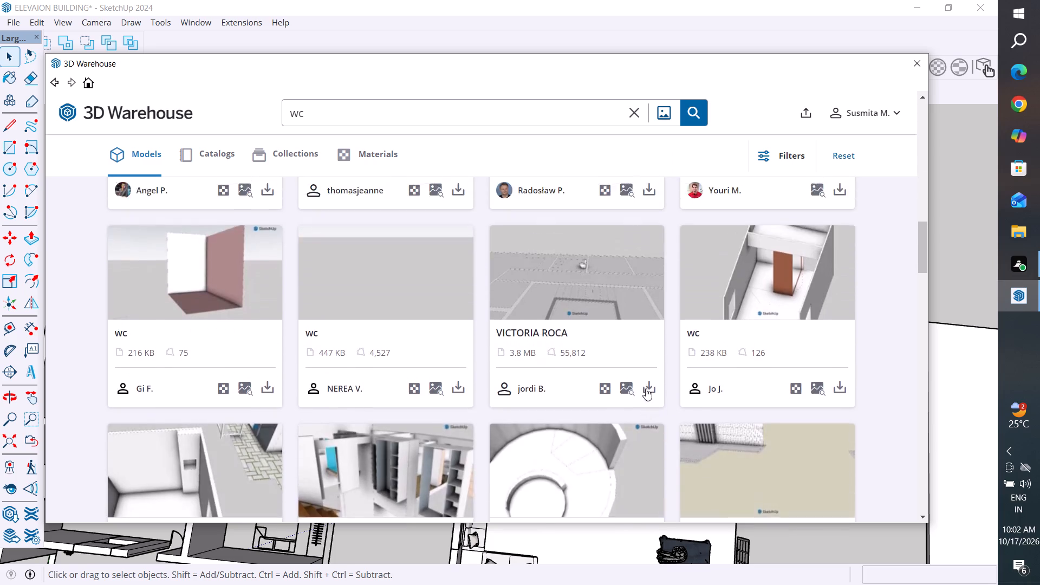
pyautogui.scroll(17, 646, 388)
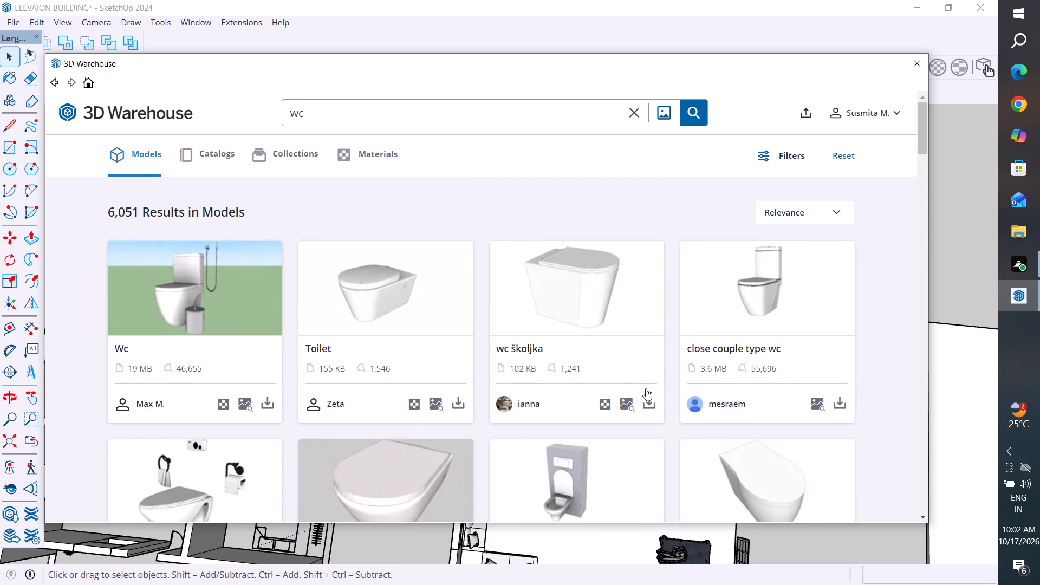
# Look through the whole loaded page of wc models down to its end, comparing toilets, and return to the first row.
pyautogui.scroll(-4, 697, 418)
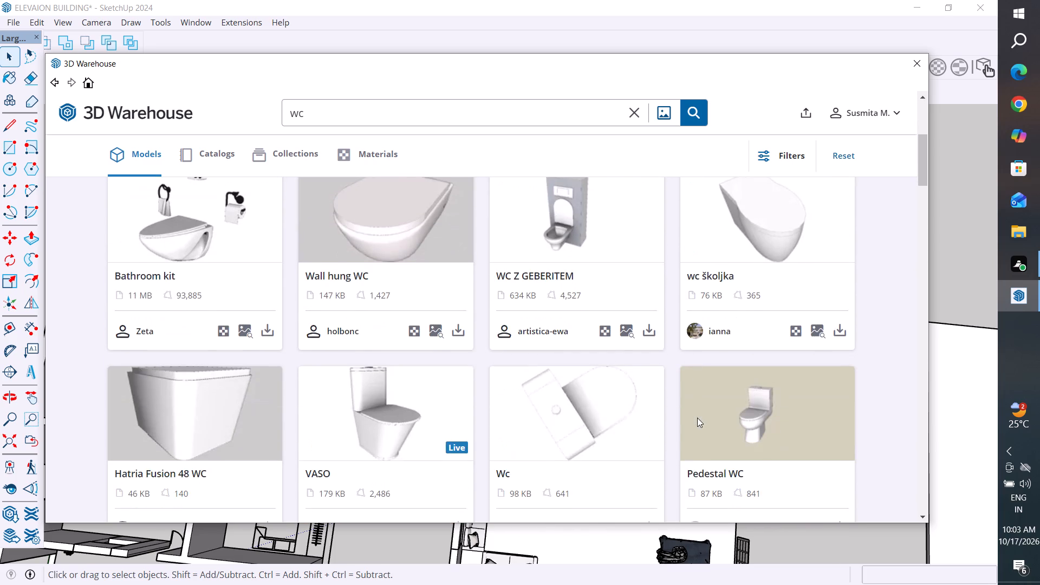
pyautogui.scroll(-10, 697, 418)
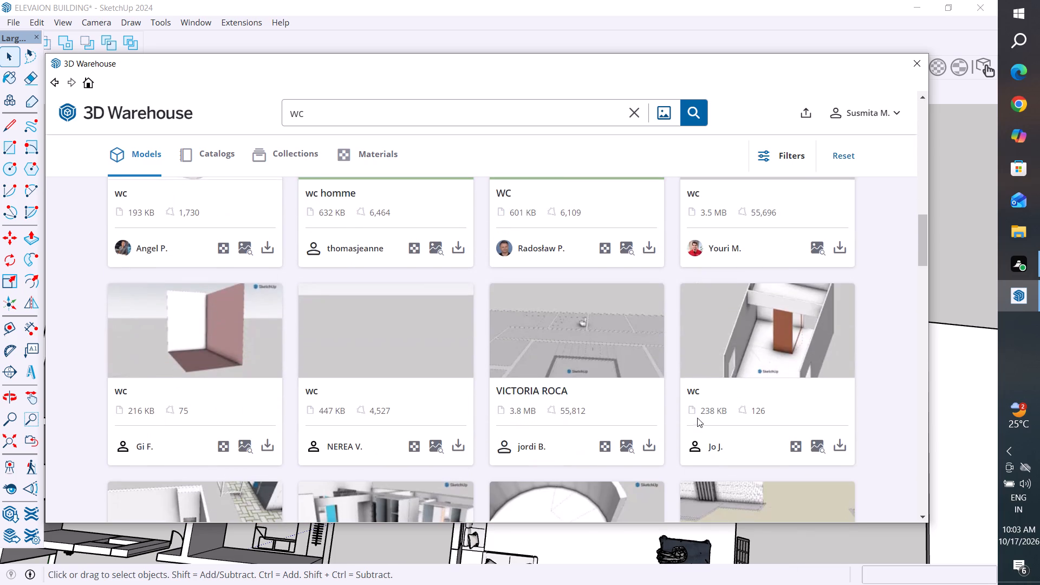
pyautogui.scroll(-7, 697, 418)
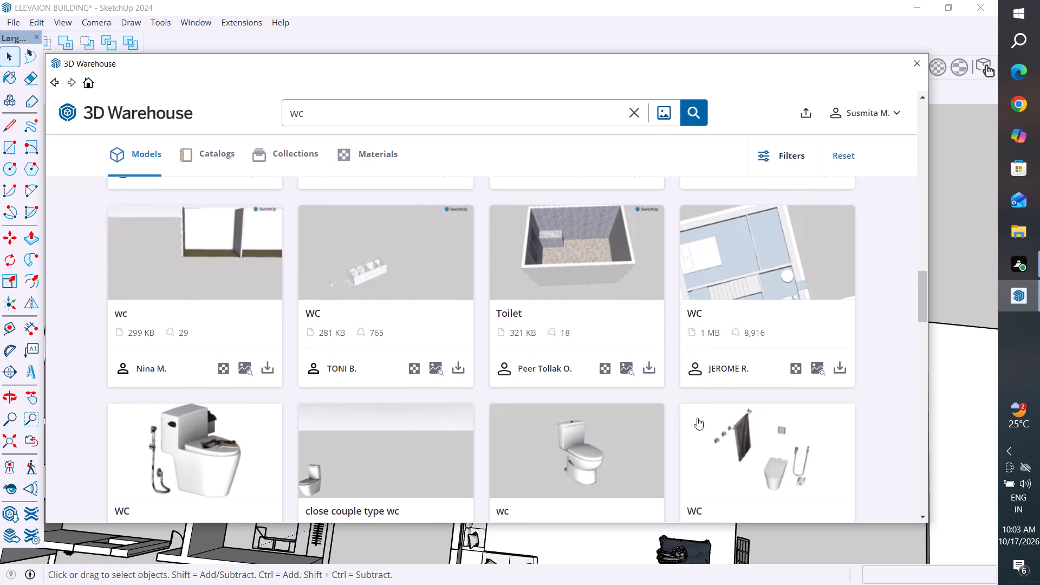
pyautogui.scroll(-3, 697, 418)
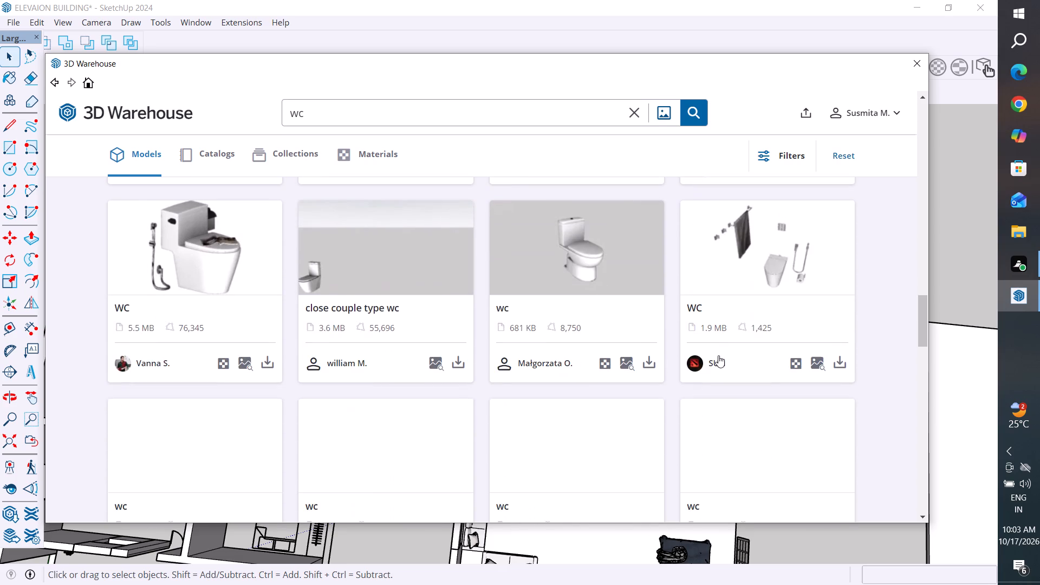
pyautogui.scroll(-3, 448, 425)
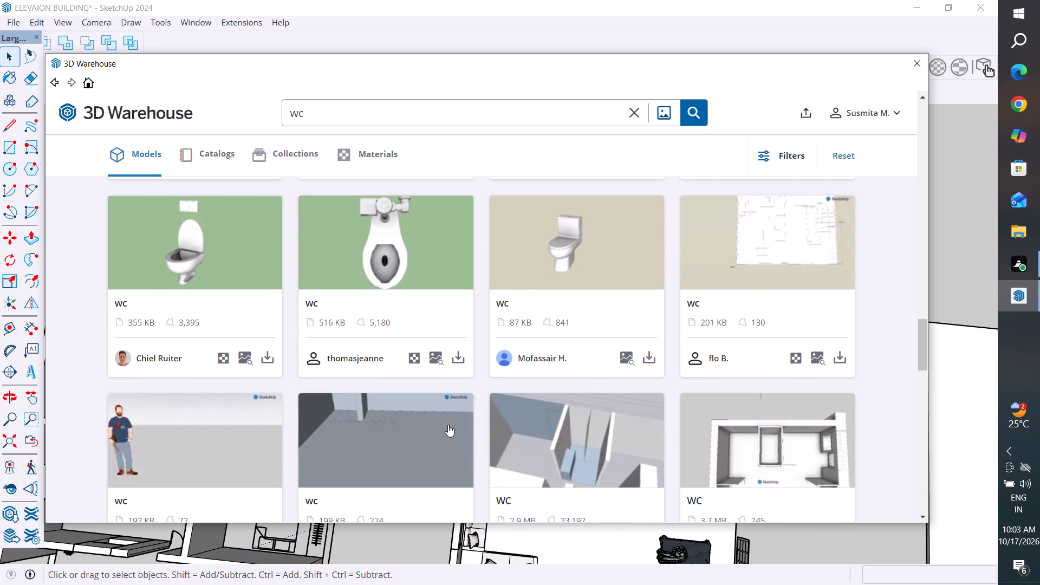
pyautogui.scroll(-3, 448, 425)
pyautogui.scroll(-4, 563, 398)
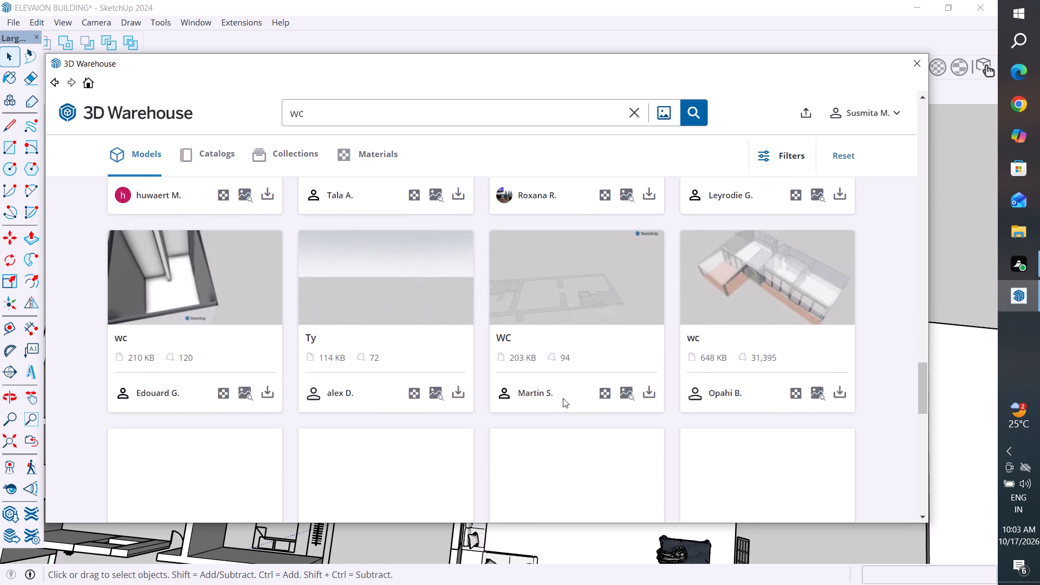
pyautogui.scroll(-3, 614, 376)
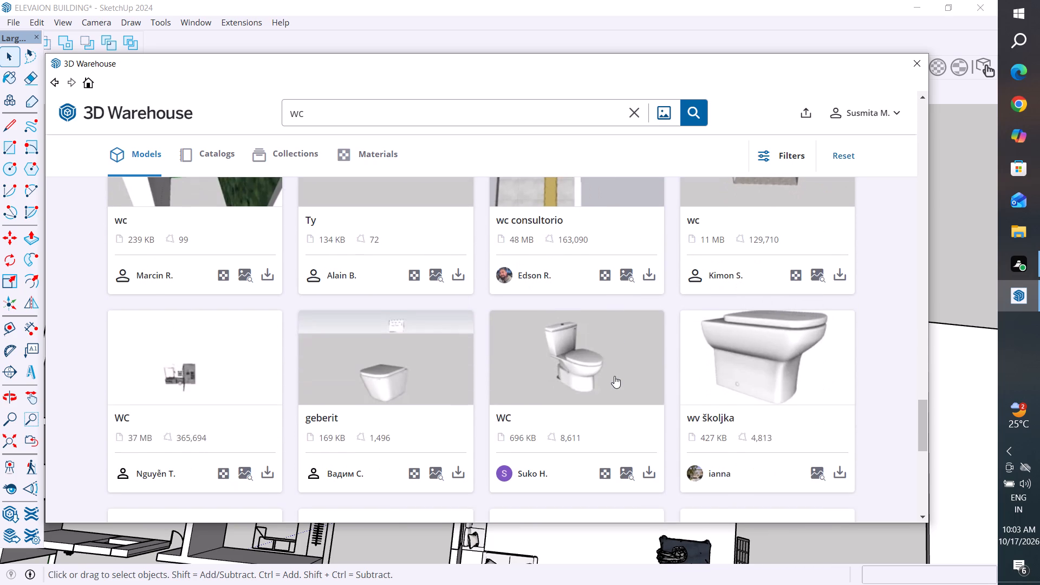
pyautogui.scroll(-2, 541, 406)
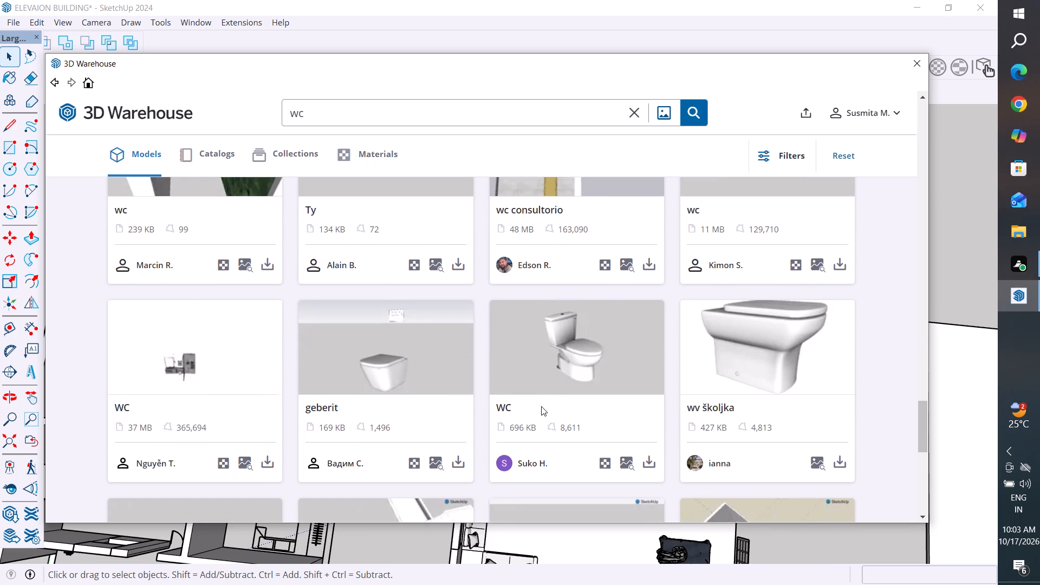
pyautogui.scroll(-6, 541, 406)
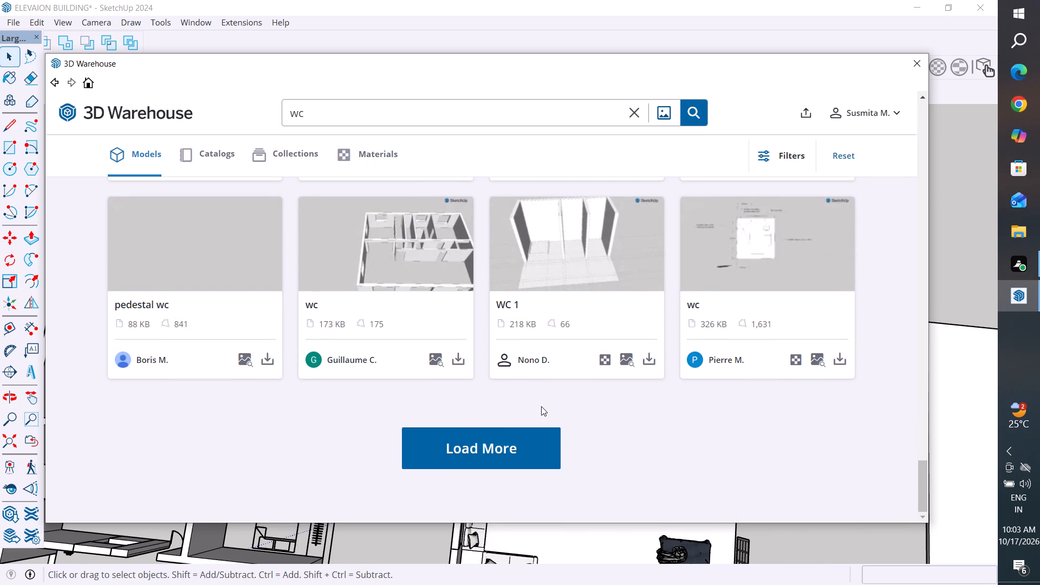
pyautogui.scroll(13, 541, 406)
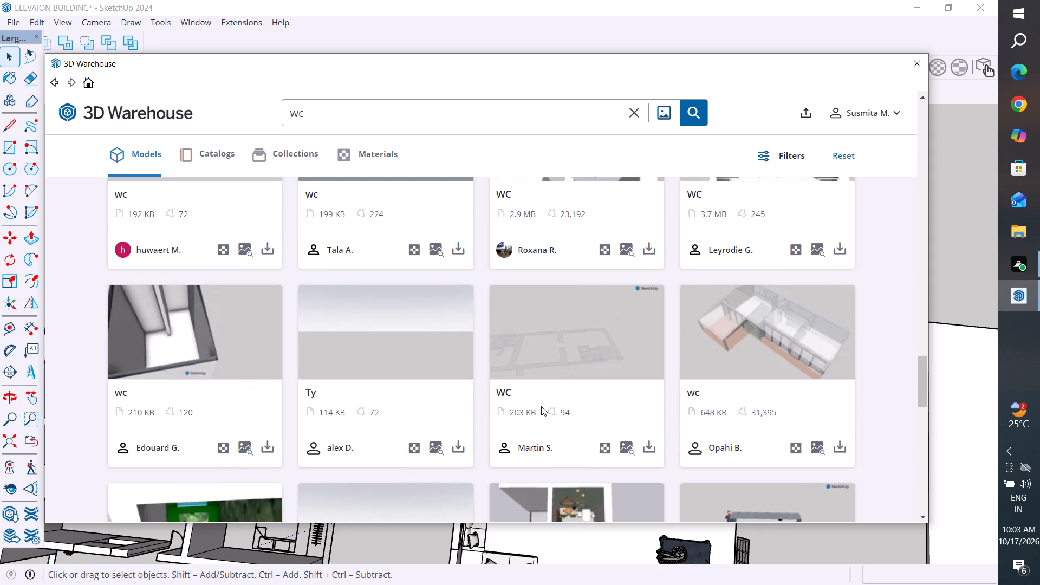
pyautogui.scroll(10, 541, 406)
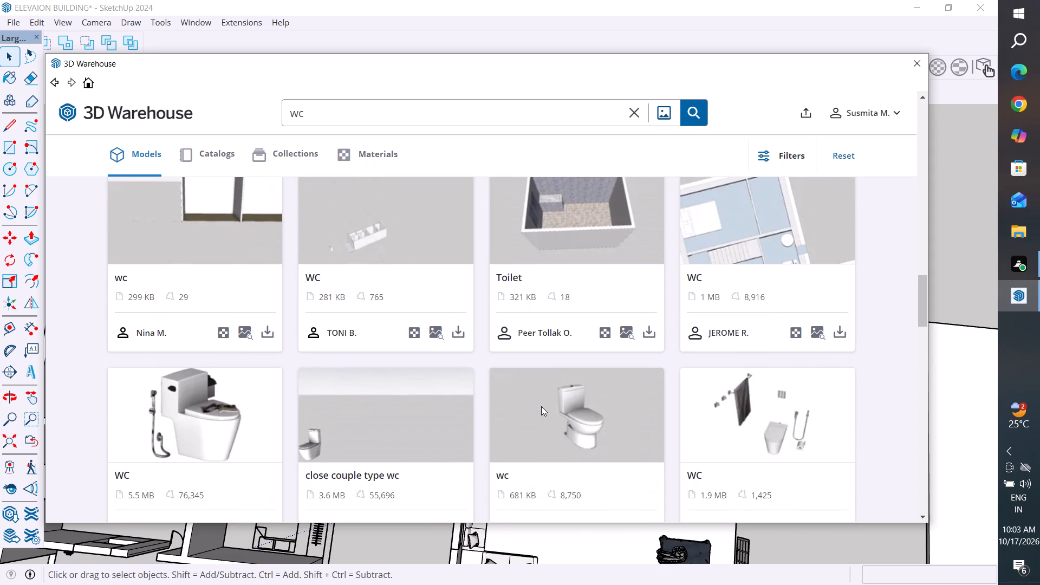
pyautogui.scroll(2, 541, 406)
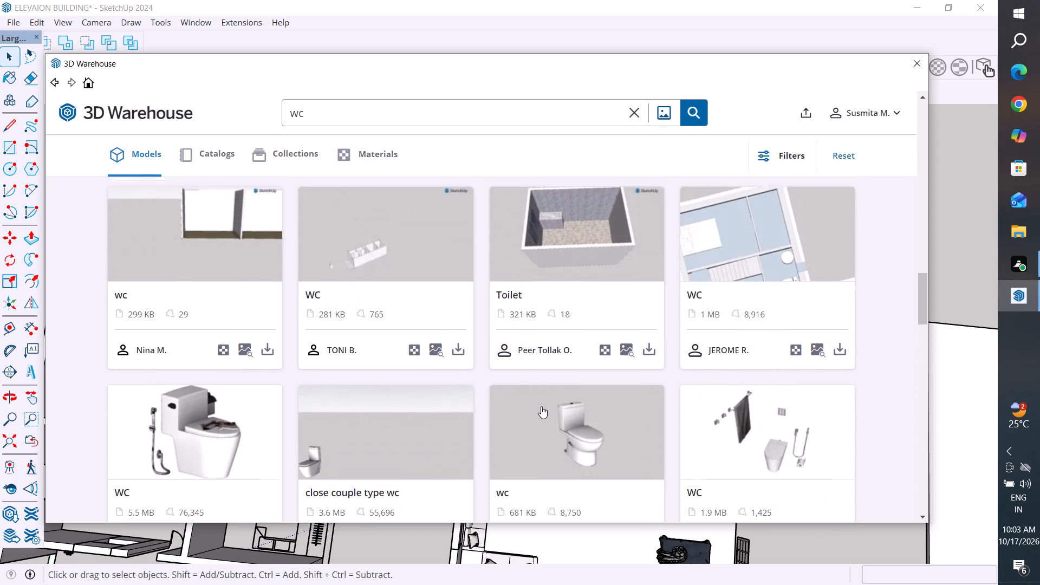
pyautogui.scroll(6, 541, 406)
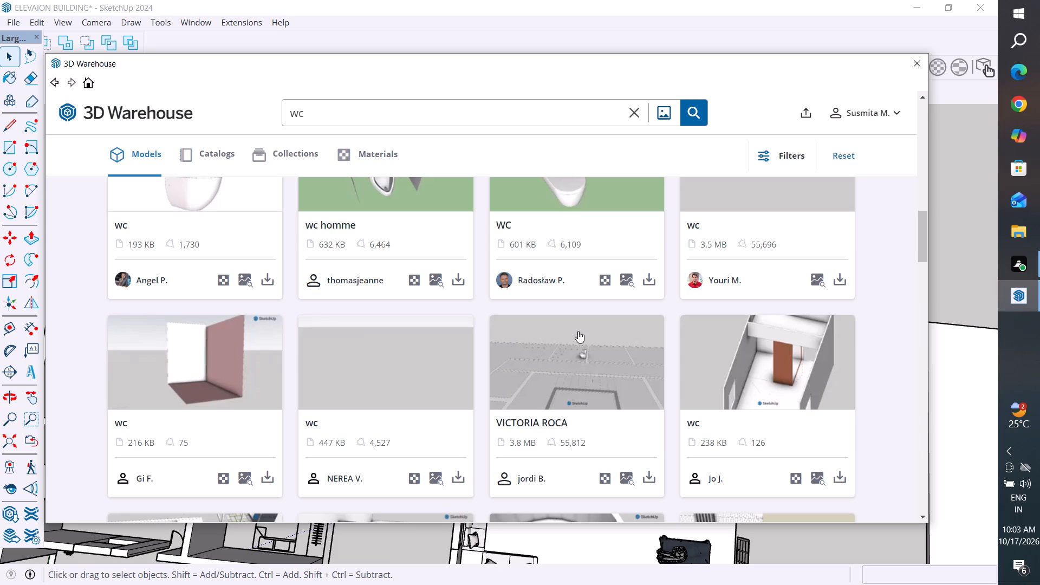
pyautogui.scroll(7, 515, 369)
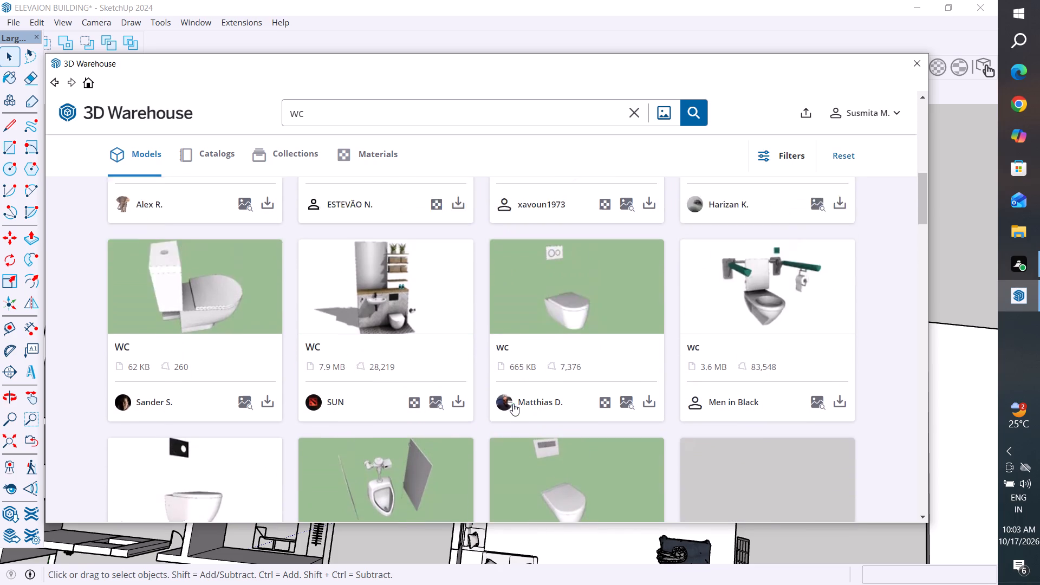
pyautogui.scroll(14, 513, 404)
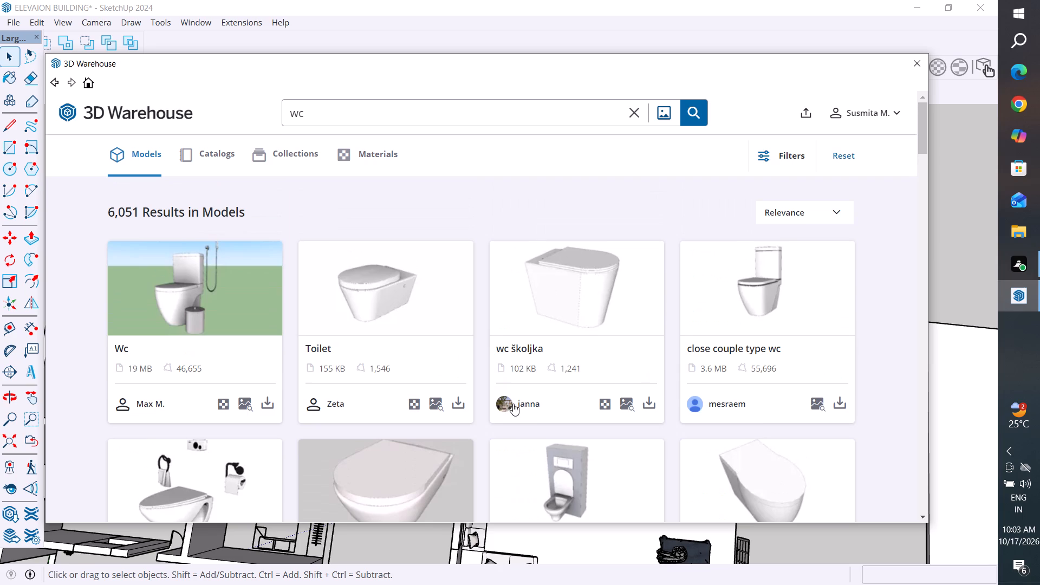
# Download the 19 MB "Wc" model with hand shower and bin into the model, placing it outside the furnished house beyond its bedroom wall.
pyautogui.click(266, 403)
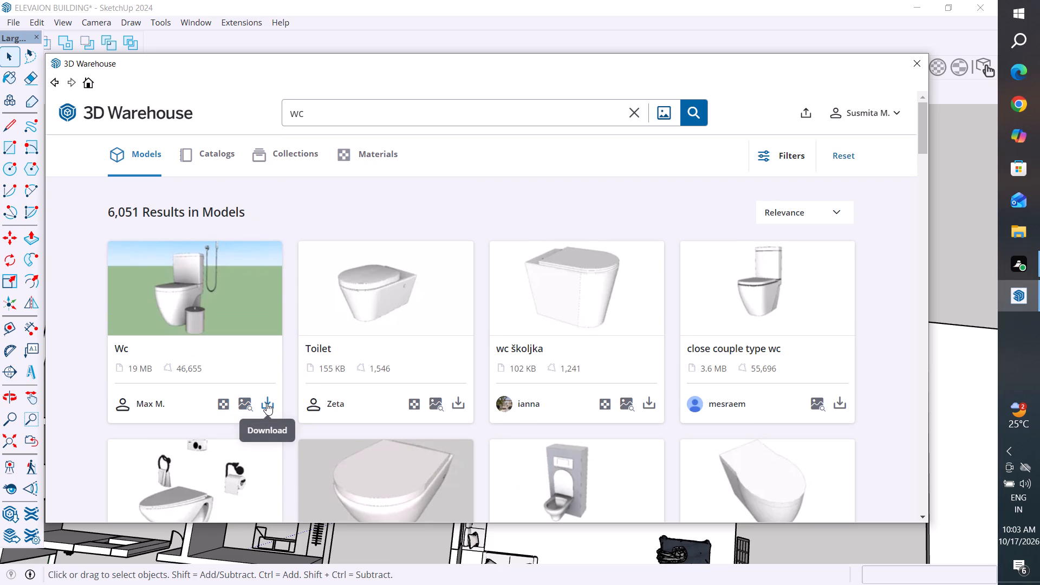
pyautogui.click(443, 305)
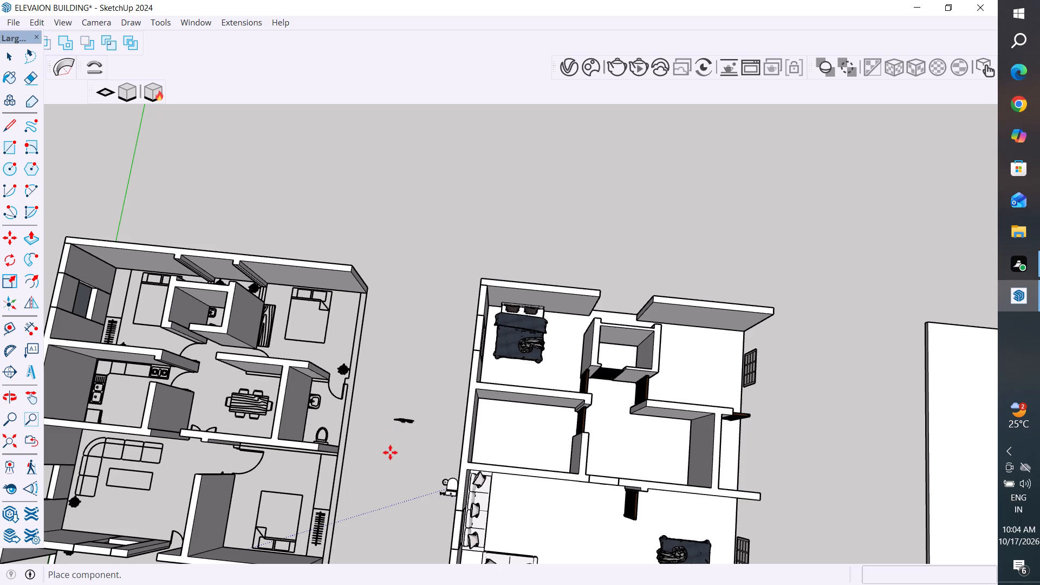
pyautogui.click(506, 204)
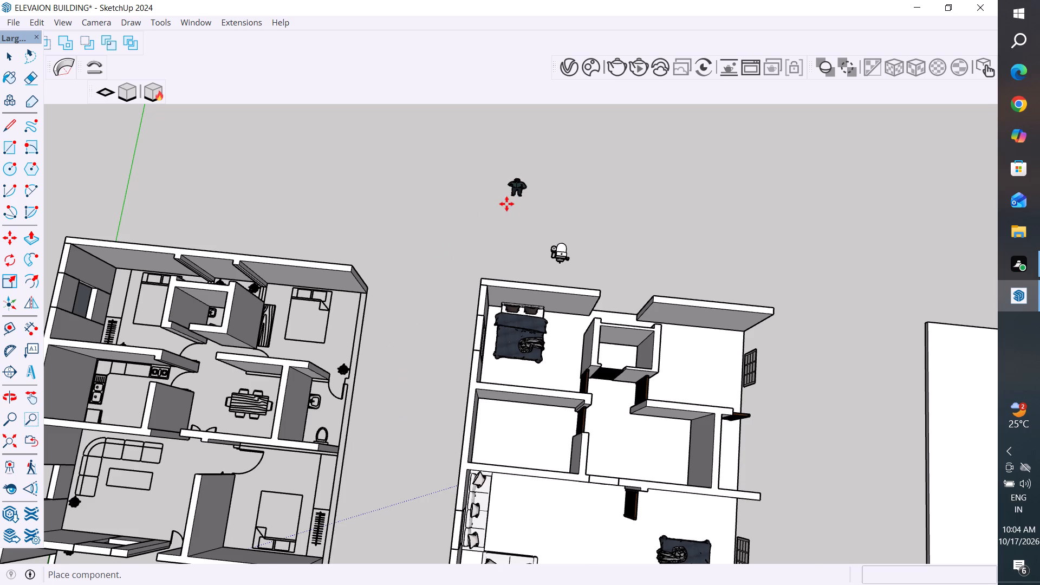
pyautogui.click(15, 60)
pyautogui.click(295, 194)
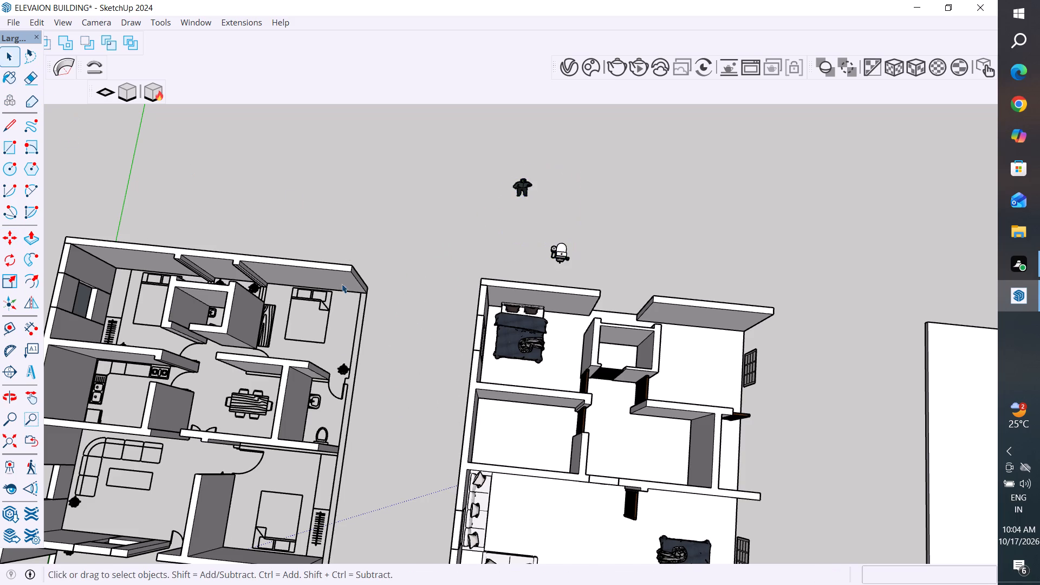
# Explode the downloaded WC component outside the house so its toilet set and human figure become separate objects.
pyautogui.scroll(-4, 357, 422)
pyautogui.moveTo(570, 448); pyautogui.dragTo(295, 290, button='middle')
pyautogui.scroll(4, 625, 382)
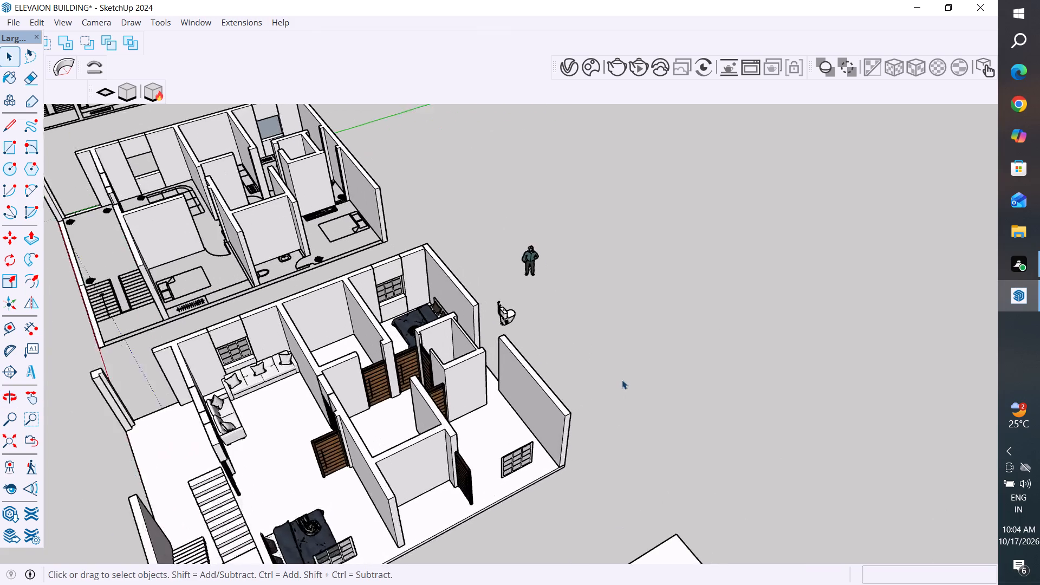
pyautogui.scroll(1, 622, 380)
pyautogui.middleClick(604, 395)
pyautogui.moveTo(589, 401); pyautogui.dragTo(564, 387, button='middle')
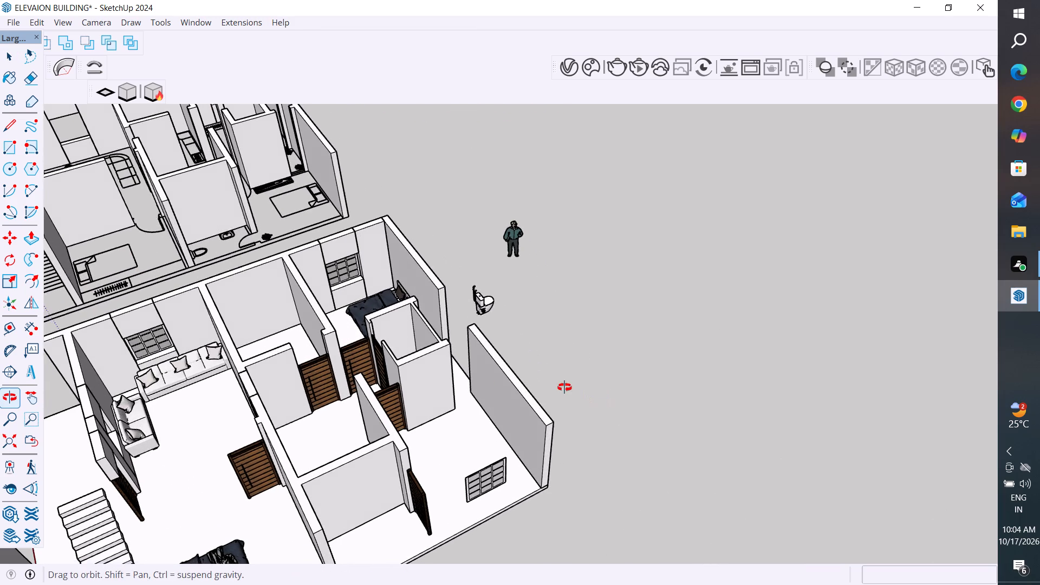
pyautogui.moveTo(564, 387); pyautogui.dragTo(349, 458, button='middle')
pyautogui.moveTo(537, 242); pyautogui.dragTo(494, 292)
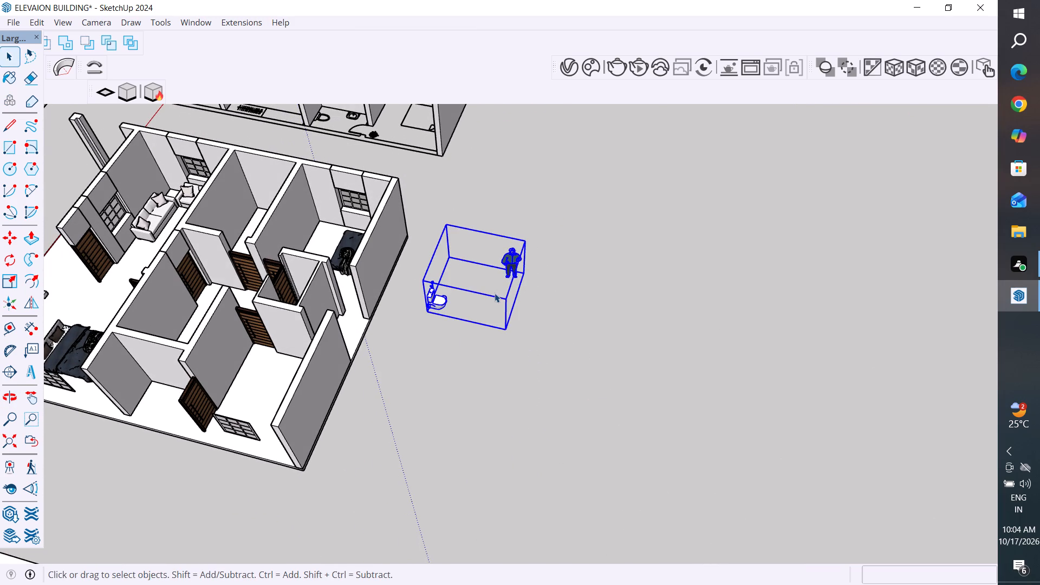
pyautogui.rightClick(516, 258)
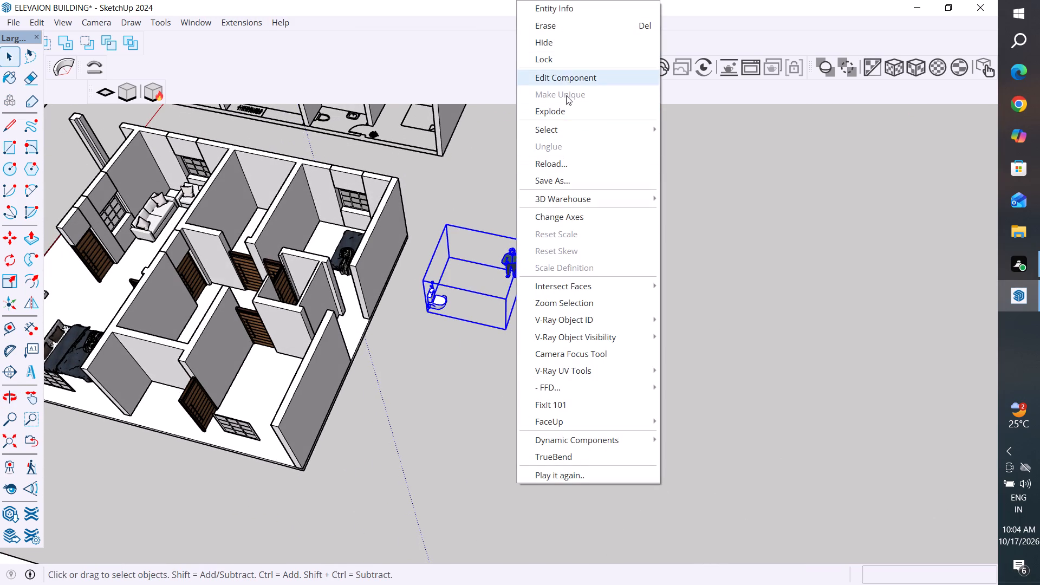
pyautogui.click(564, 110)
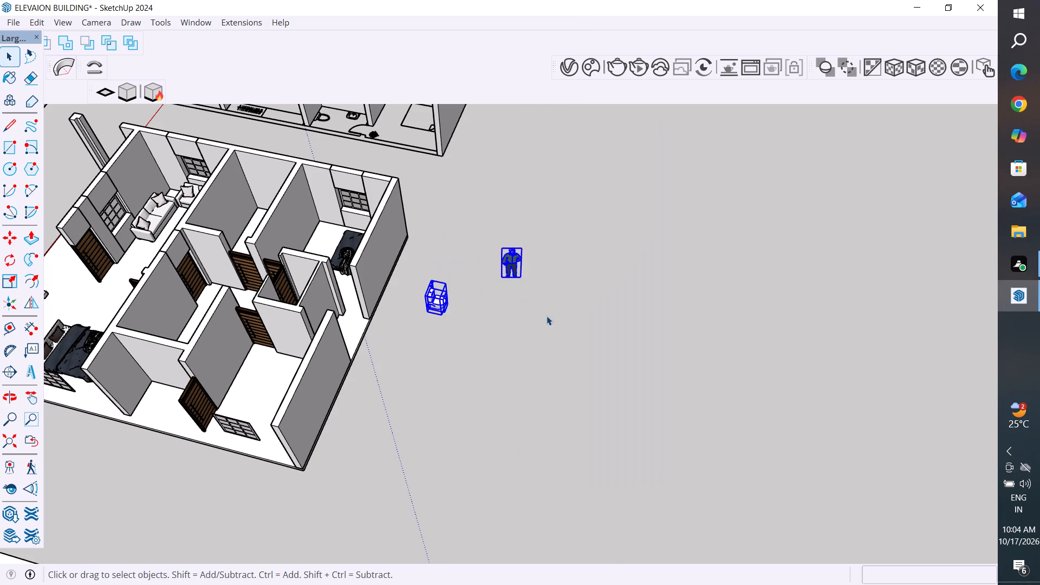
# Delete the standing human figure that came with the WC model.
pyautogui.click(547, 316)
pyautogui.moveTo(534, 236); pyautogui.dragTo(499, 287)
pyautogui.press('Delete')
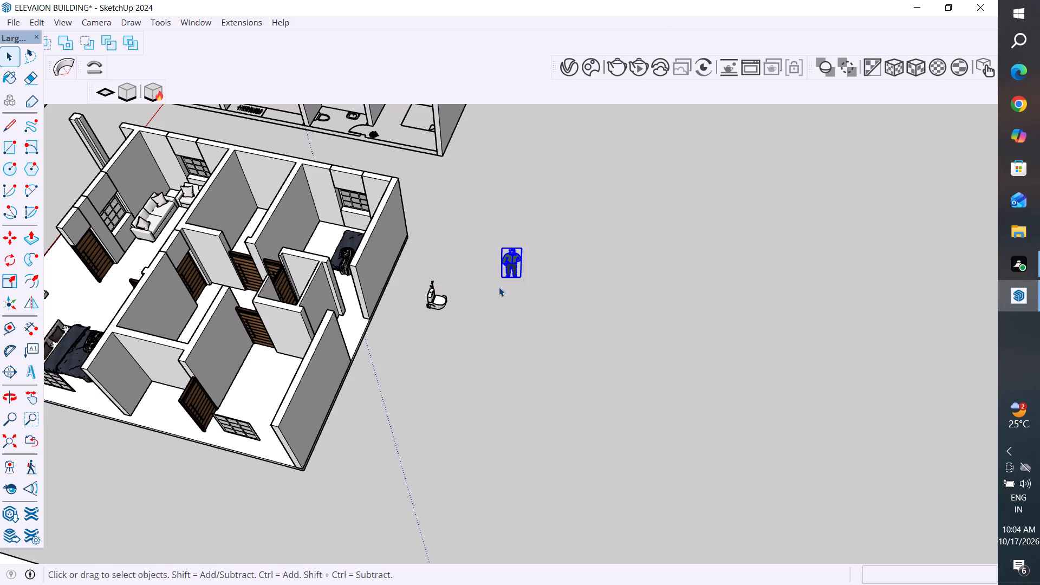
# Rotate the whole toilet set 90° on the ground plane about its base corner by the toilet-roll holder.
pyautogui.scroll(5, 421, 285)
pyautogui.moveTo(460, 329); pyautogui.dragTo(437, 372, button='middle')
pyautogui.scroll(3, 437, 327)
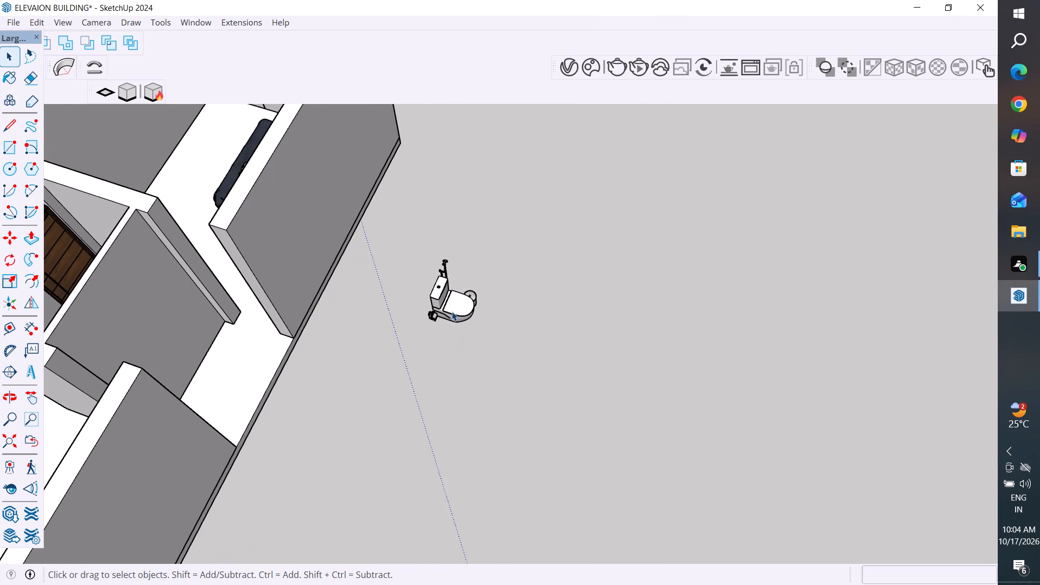
pyautogui.moveTo(485, 226); pyautogui.dragTo(402, 348)
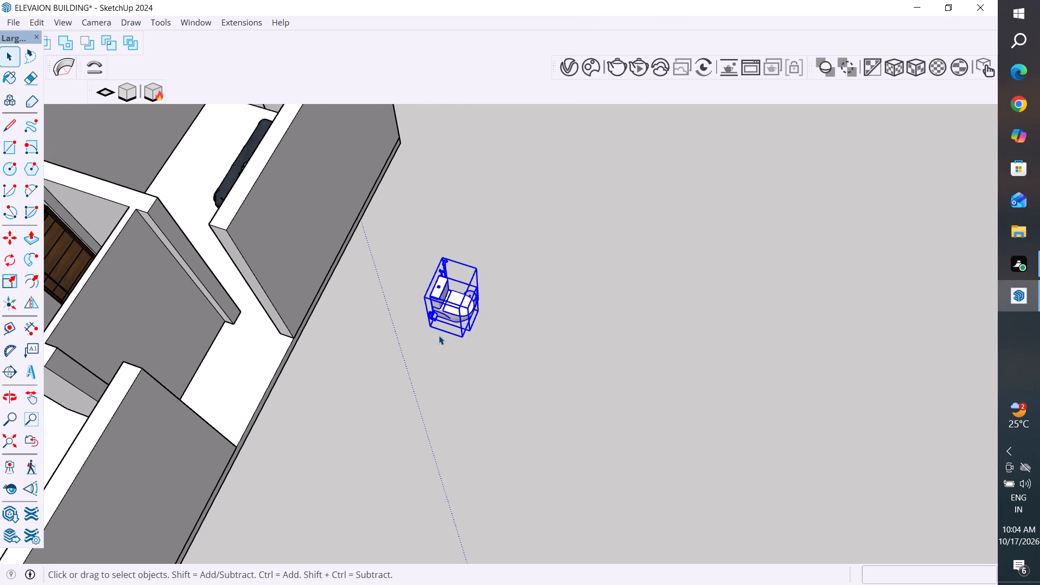
pyautogui.scroll(-14, 719, 360)
pyautogui.moveTo(719, 360); pyautogui.dragTo(600, 420, button='middle')
pyautogui.moveTo(652, 437); pyautogui.dragTo(646, 441, button='middle')
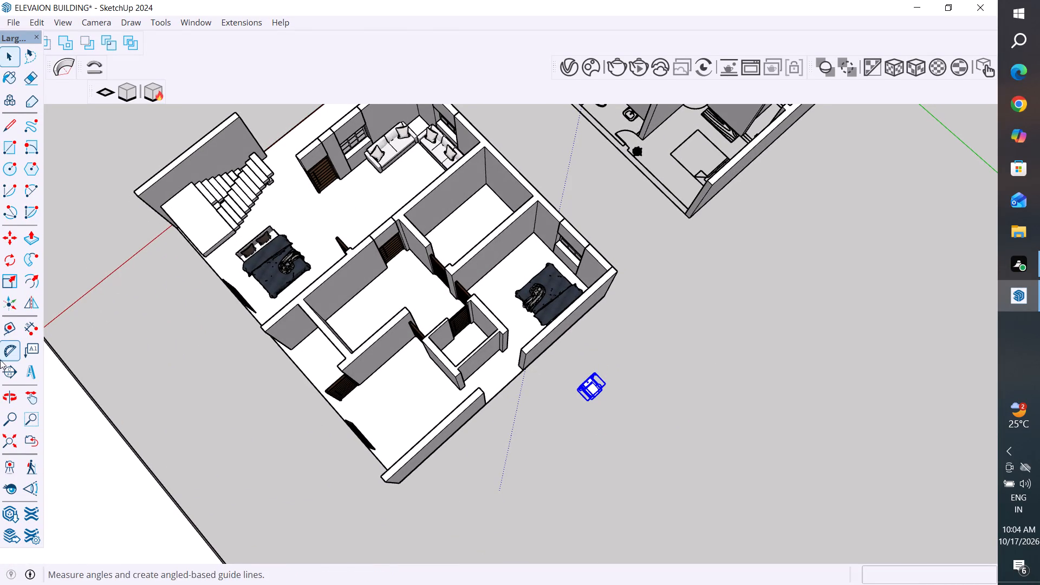
pyautogui.click(3, 261)
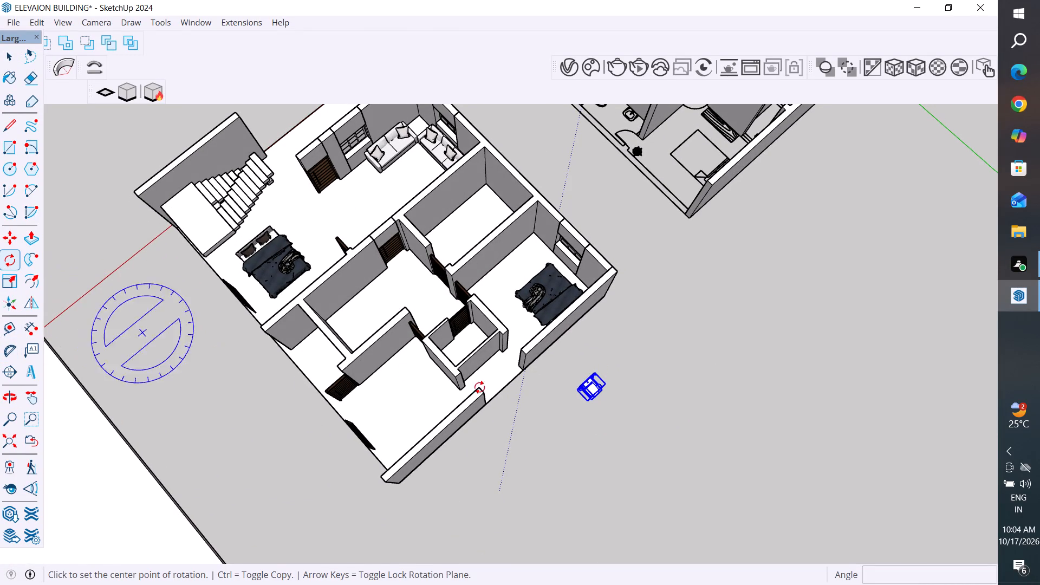
pyautogui.scroll(8, 613, 354)
pyautogui.scroll(1, 597, 440)
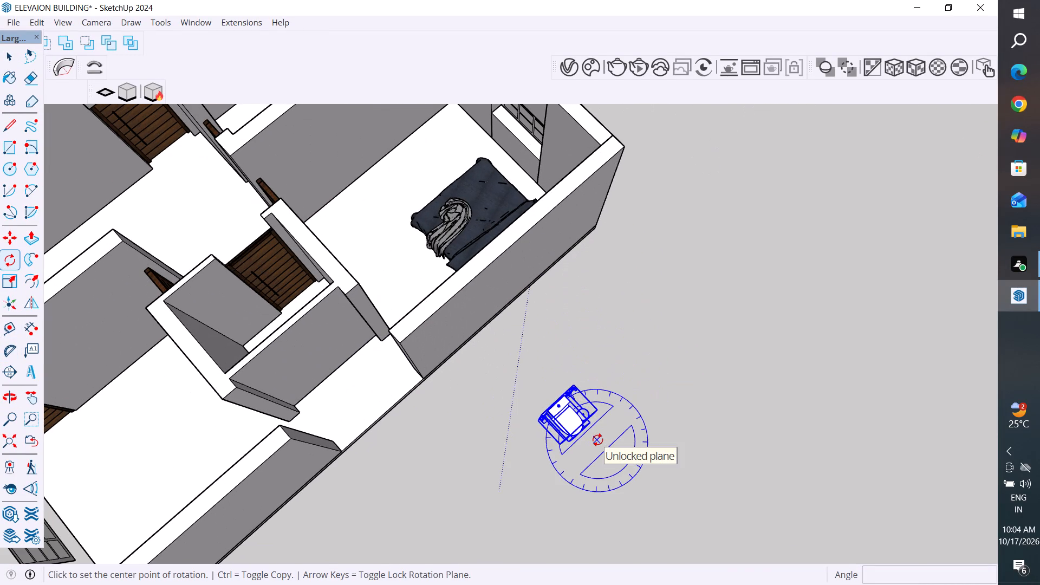
pyautogui.scroll(5, 597, 440)
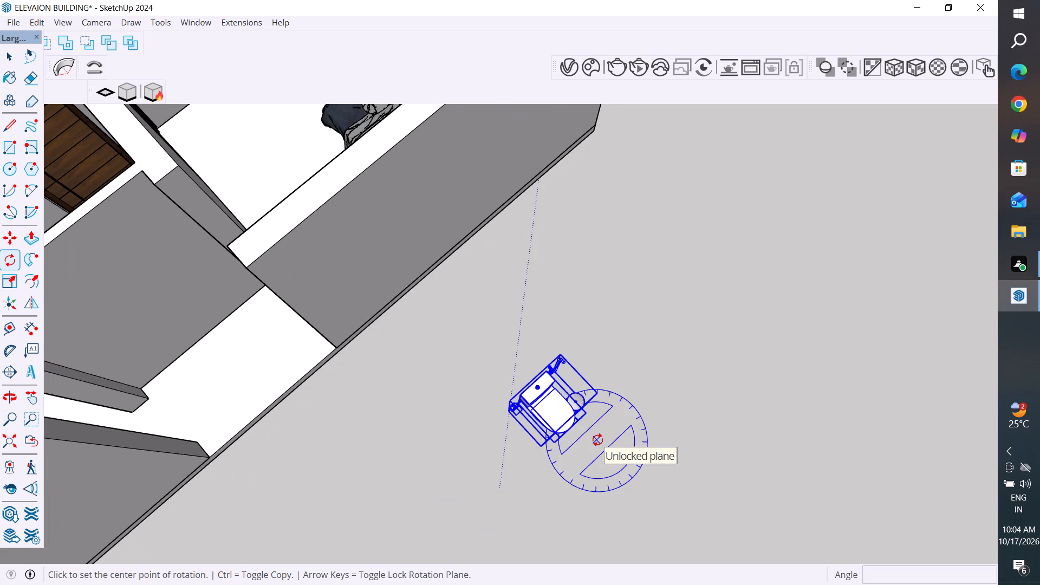
pyautogui.scroll(1, 512, 430)
pyautogui.moveTo(512, 430); pyautogui.dragTo(646, 366, button='middle')
pyautogui.scroll(7, 581, 399)
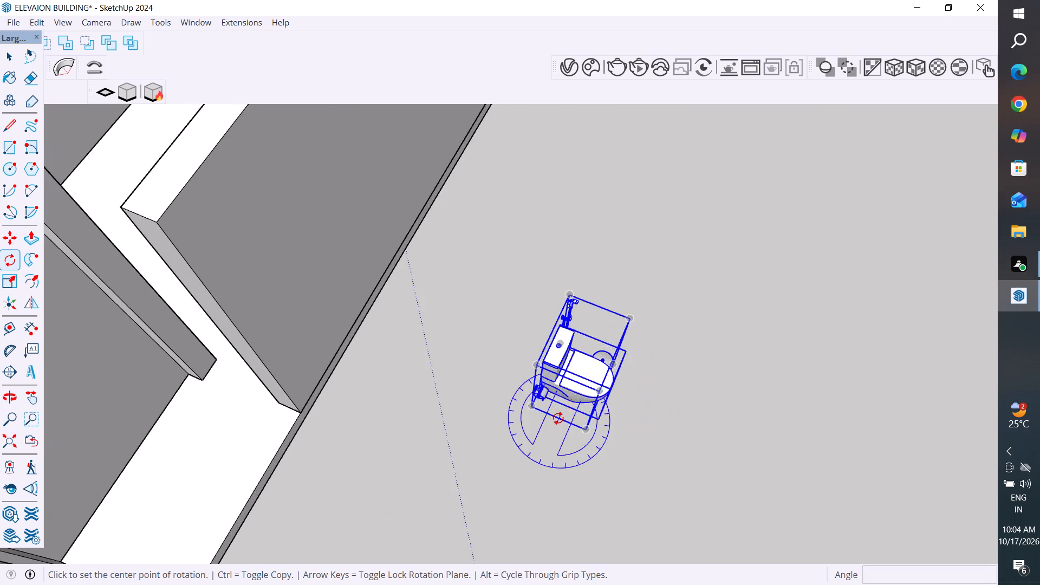
pyautogui.scroll(6, 558, 418)
pyautogui.click(510, 393)
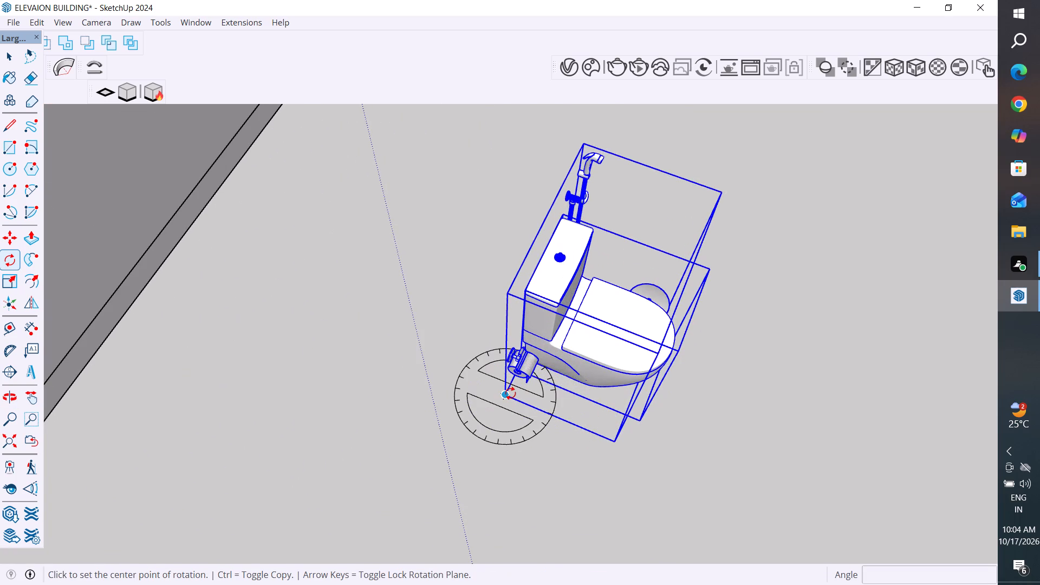
pyautogui.click(688, 474)
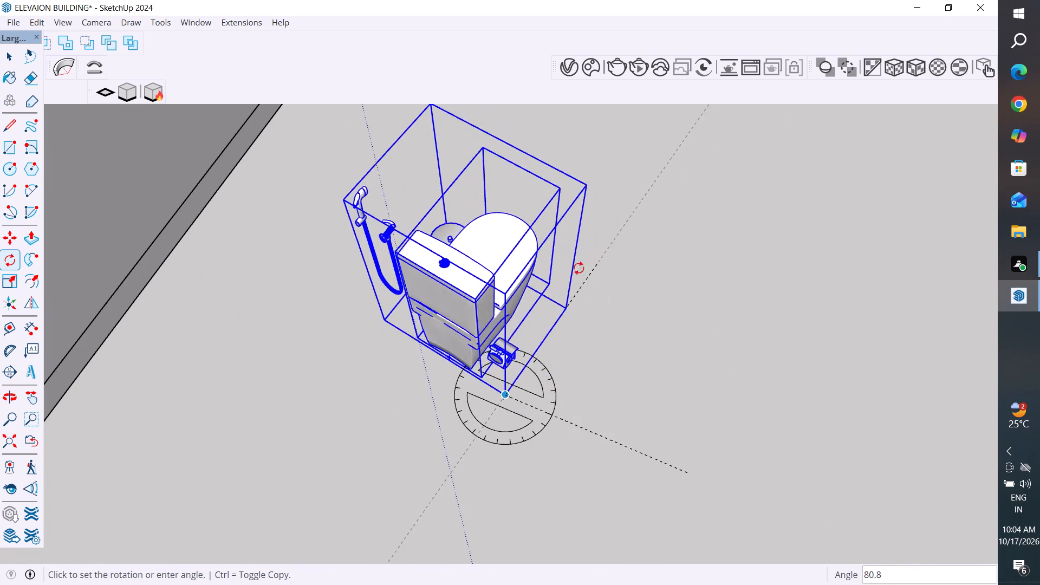
pyautogui.click(526, 353)
pyautogui.scroll(-6, 648, 448)
pyautogui.scroll(-10, 516, 505)
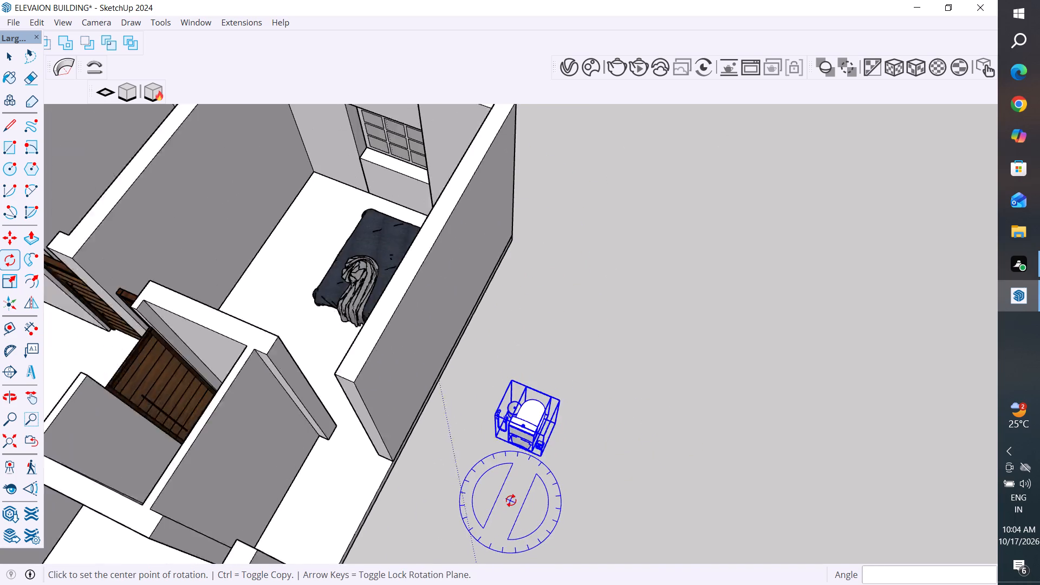
pyautogui.click(8, 59)
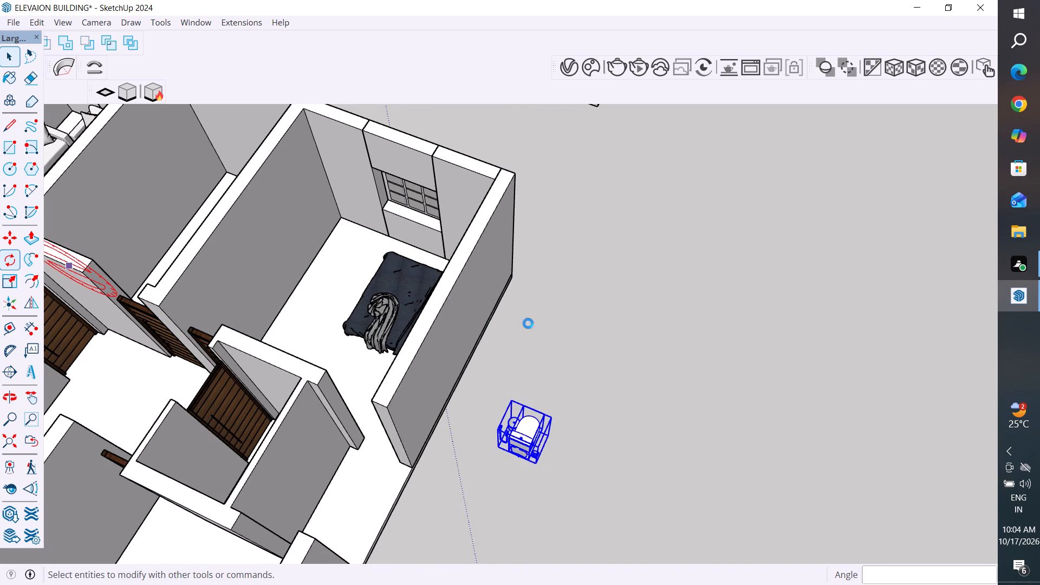
pyautogui.click(573, 342)
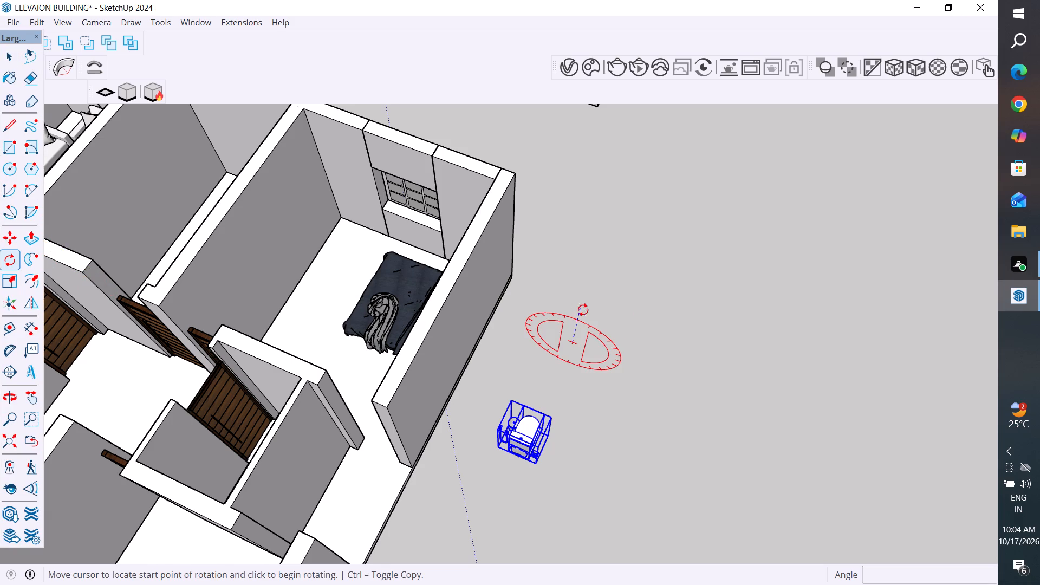
pyautogui.click(11, 51)
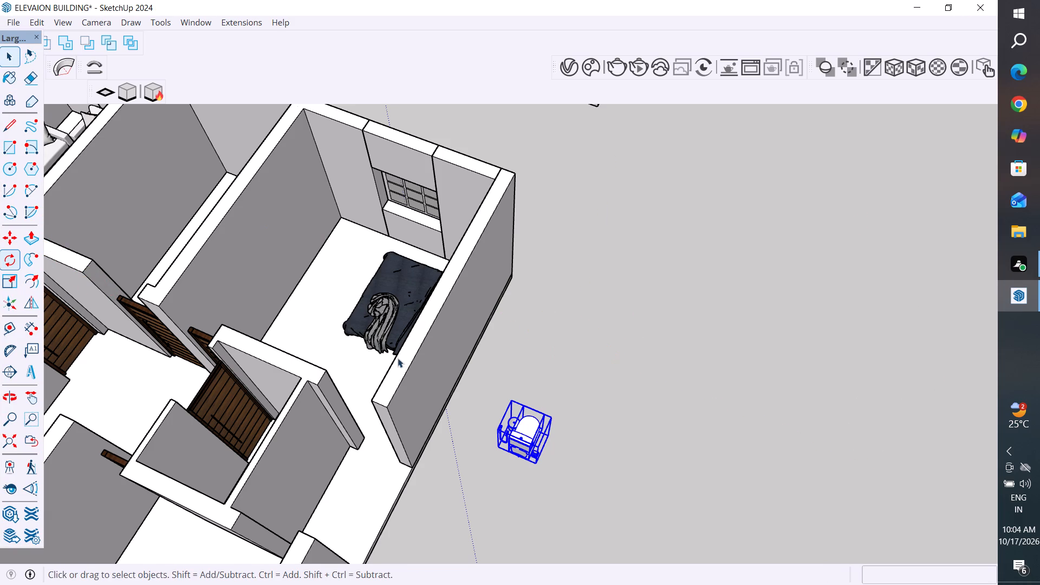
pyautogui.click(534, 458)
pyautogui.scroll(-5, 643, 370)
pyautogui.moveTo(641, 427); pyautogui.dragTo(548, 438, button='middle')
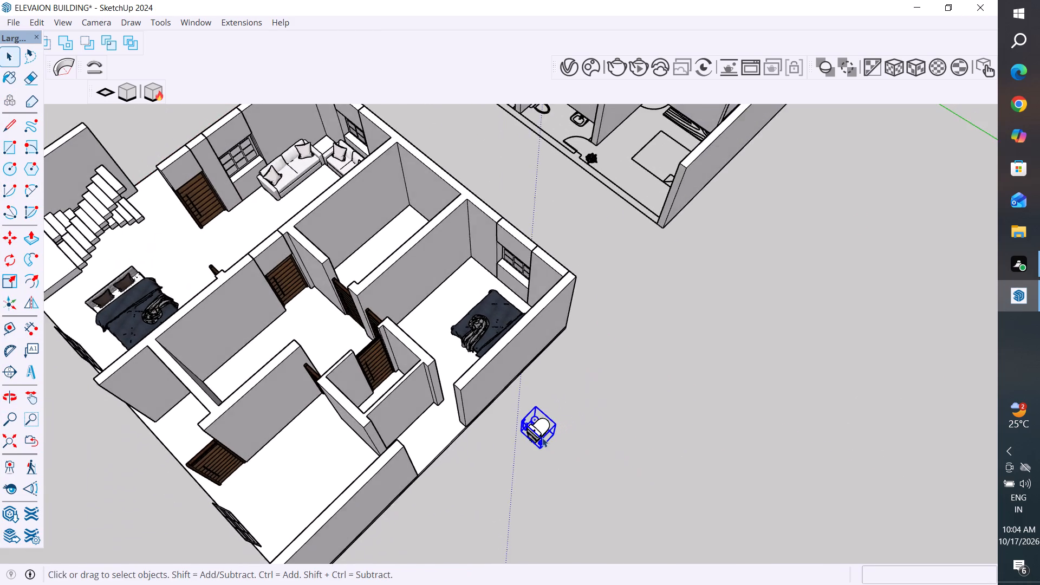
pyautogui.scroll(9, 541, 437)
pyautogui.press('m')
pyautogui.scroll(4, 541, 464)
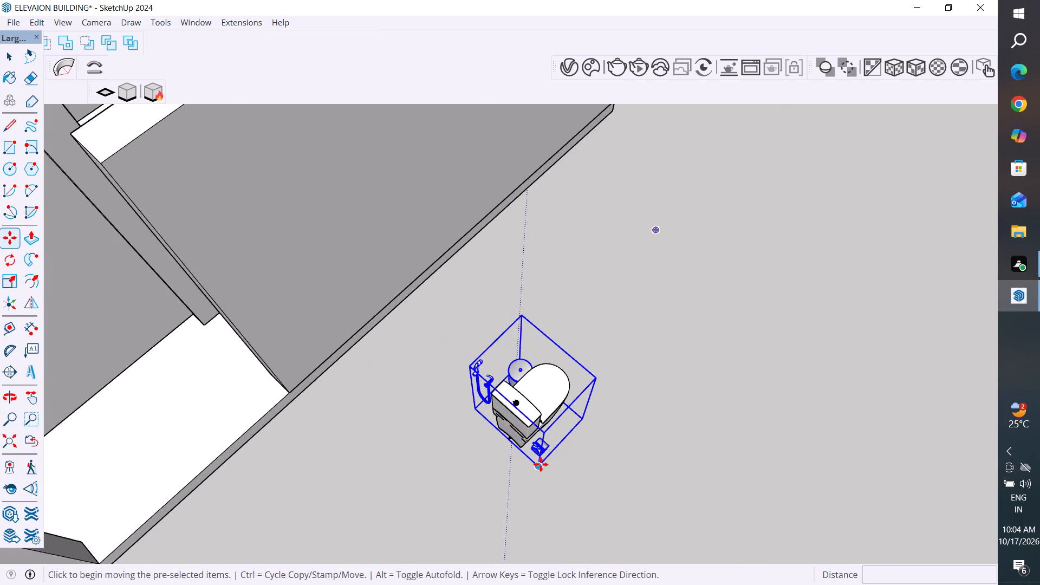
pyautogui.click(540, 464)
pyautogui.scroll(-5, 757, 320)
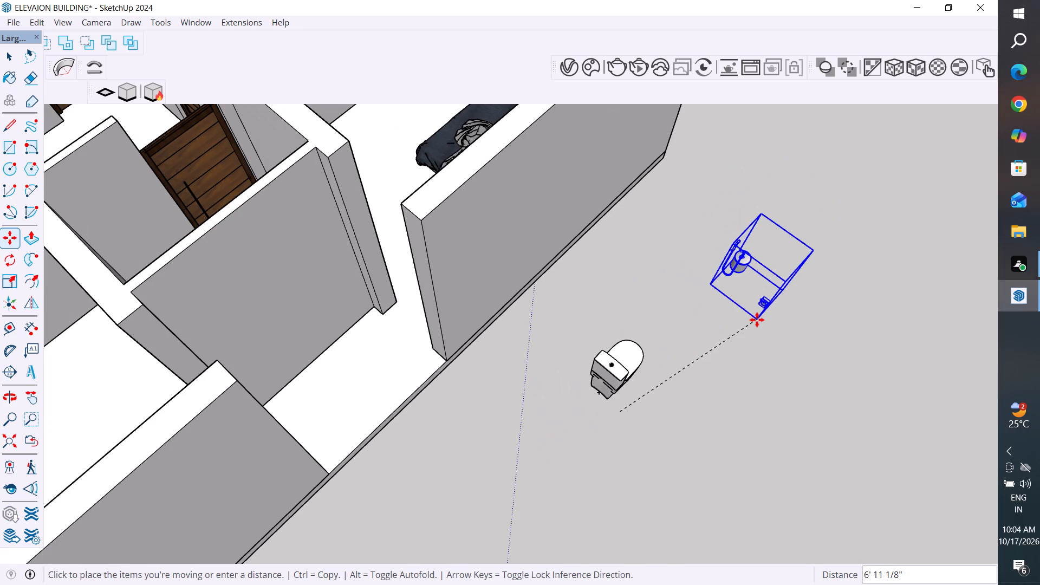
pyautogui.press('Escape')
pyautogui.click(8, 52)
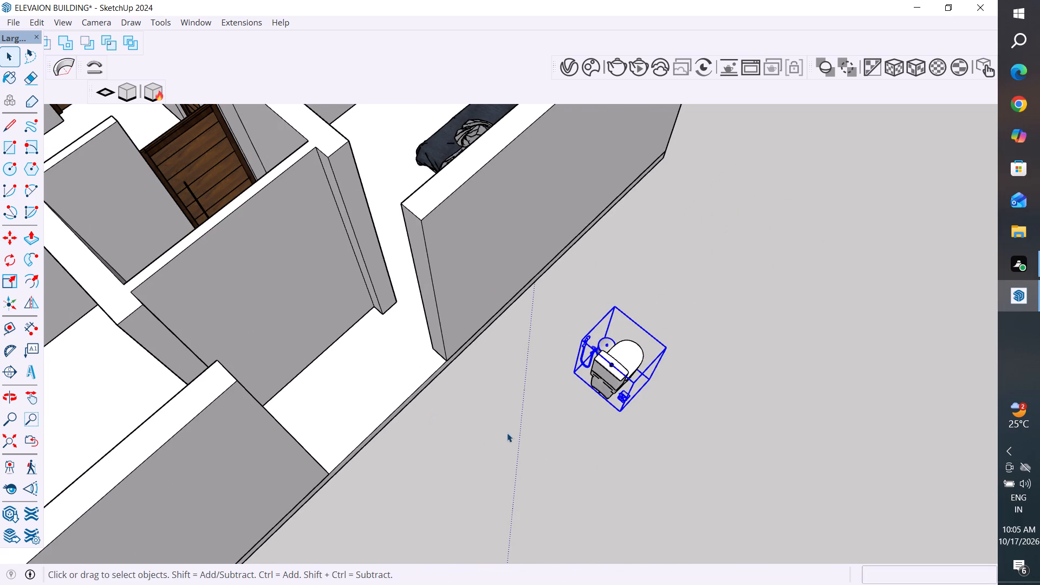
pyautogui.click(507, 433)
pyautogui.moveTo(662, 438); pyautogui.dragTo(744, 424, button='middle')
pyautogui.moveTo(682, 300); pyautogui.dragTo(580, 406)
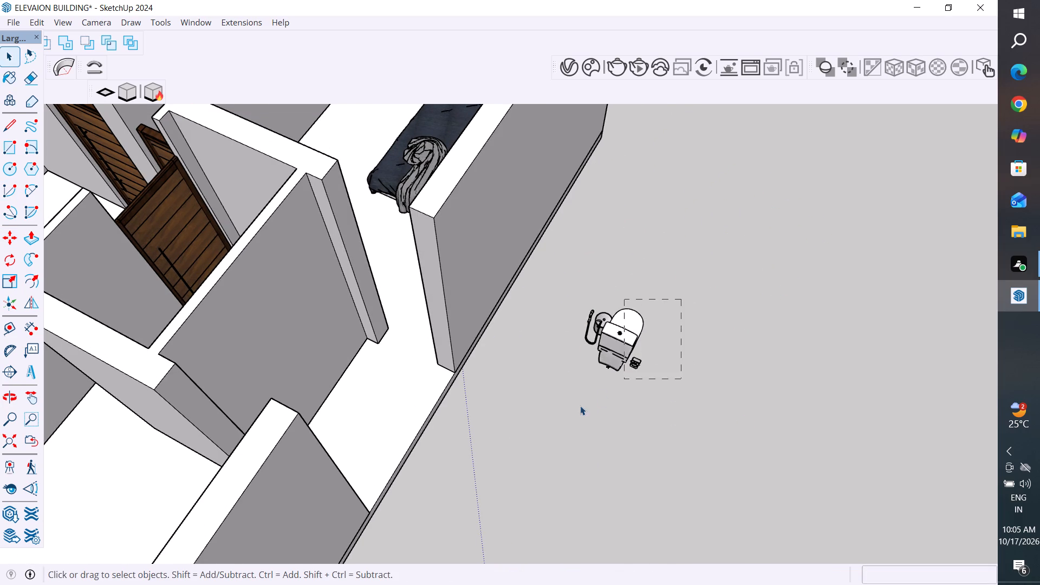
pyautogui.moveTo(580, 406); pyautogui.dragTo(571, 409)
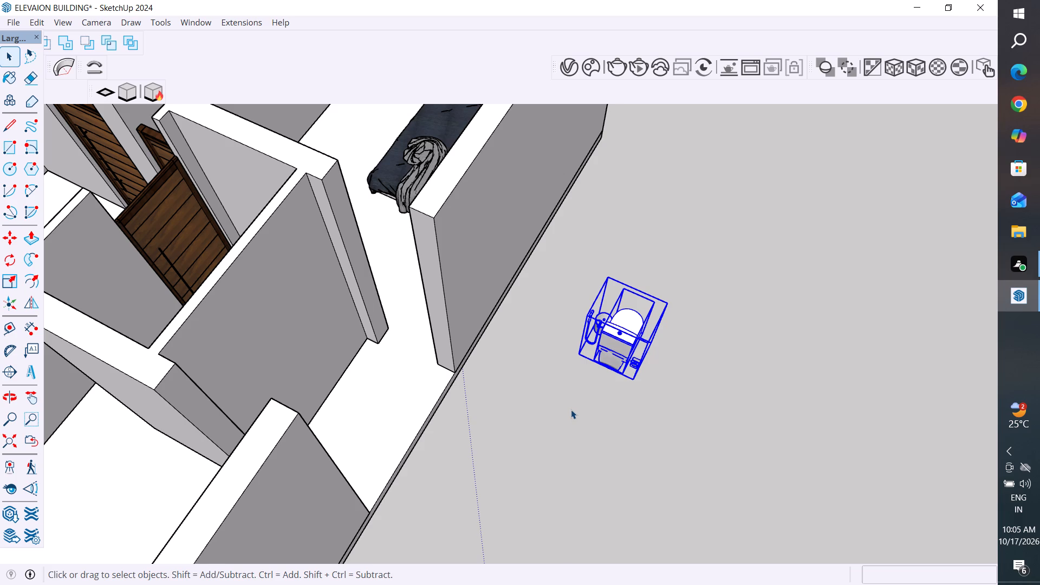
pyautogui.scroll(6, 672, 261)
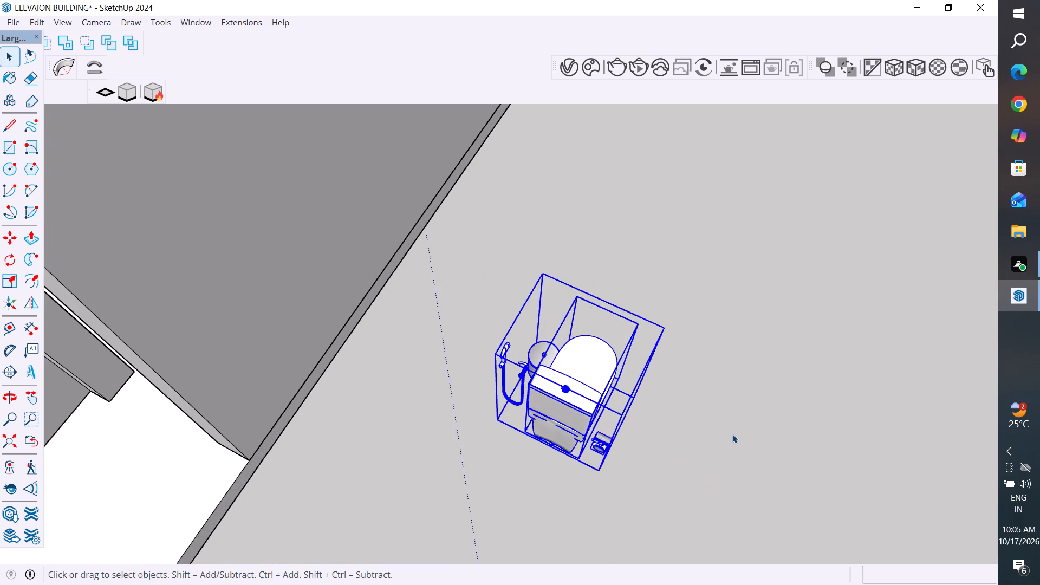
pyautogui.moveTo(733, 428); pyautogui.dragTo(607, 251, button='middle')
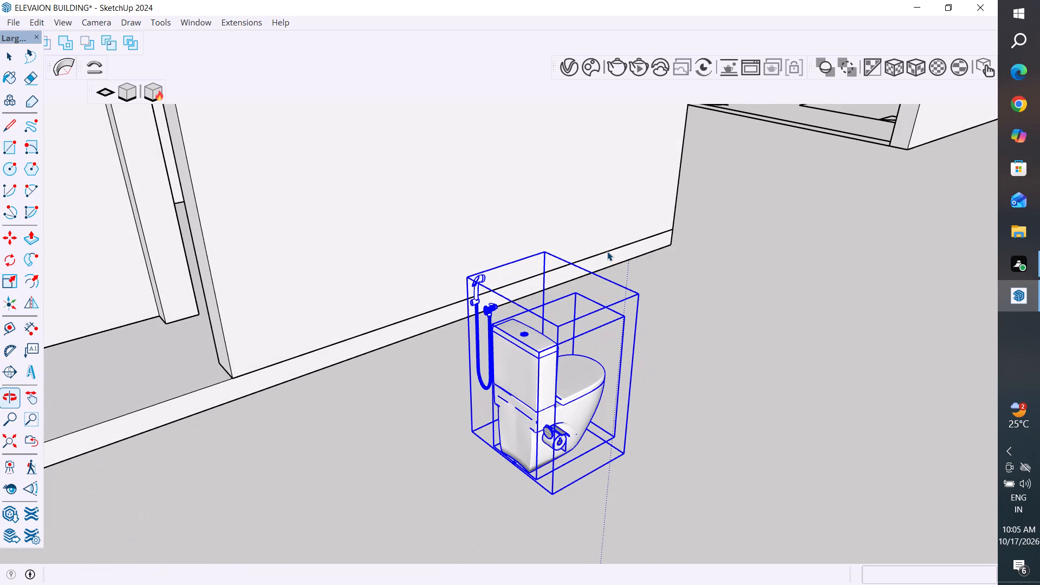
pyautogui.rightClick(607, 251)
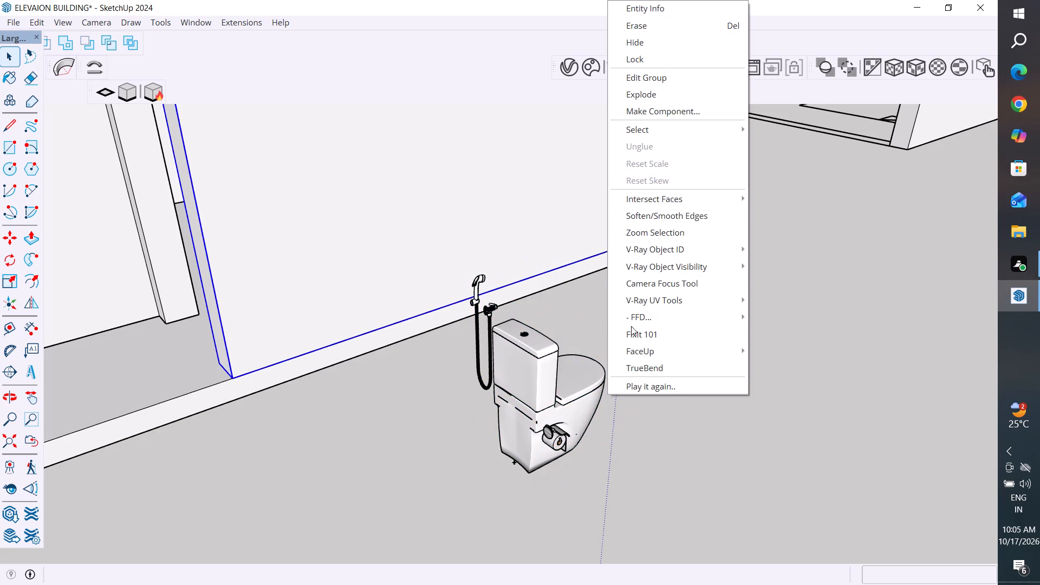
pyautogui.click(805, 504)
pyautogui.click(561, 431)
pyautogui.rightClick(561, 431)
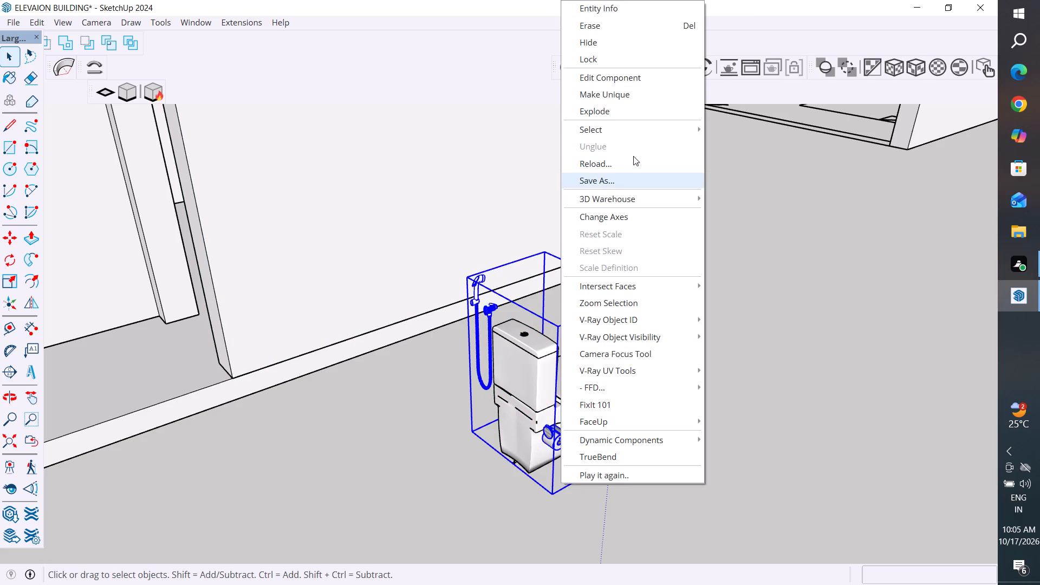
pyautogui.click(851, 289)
# Group the toilet together with its hand shower, bin and toilet-roll holder into a single group.
pyautogui.scroll(-3, 802, 312)
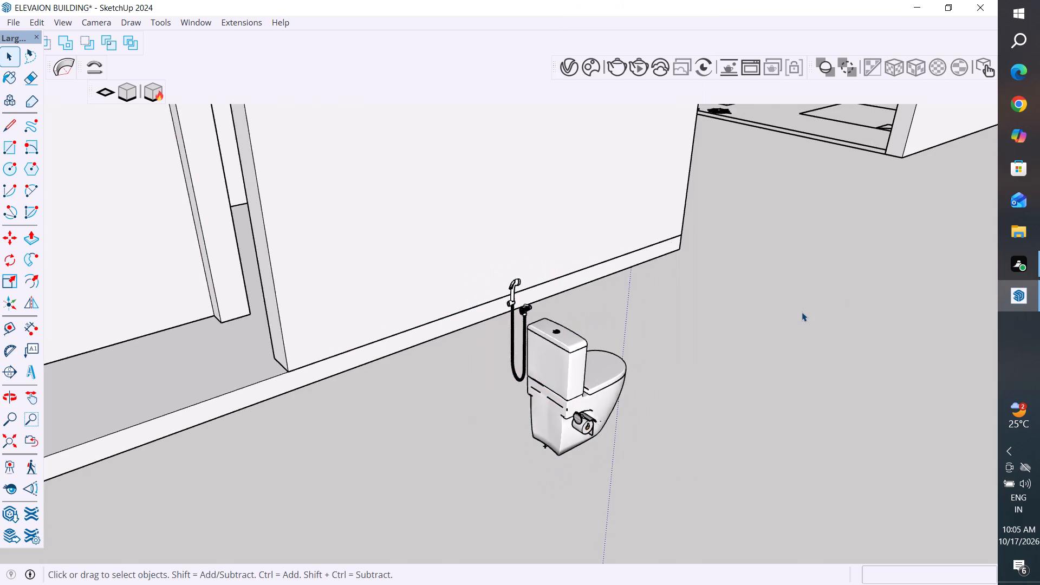
pyautogui.scroll(-4, 802, 312)
pyautogui.scroll(-3, 789, 458)
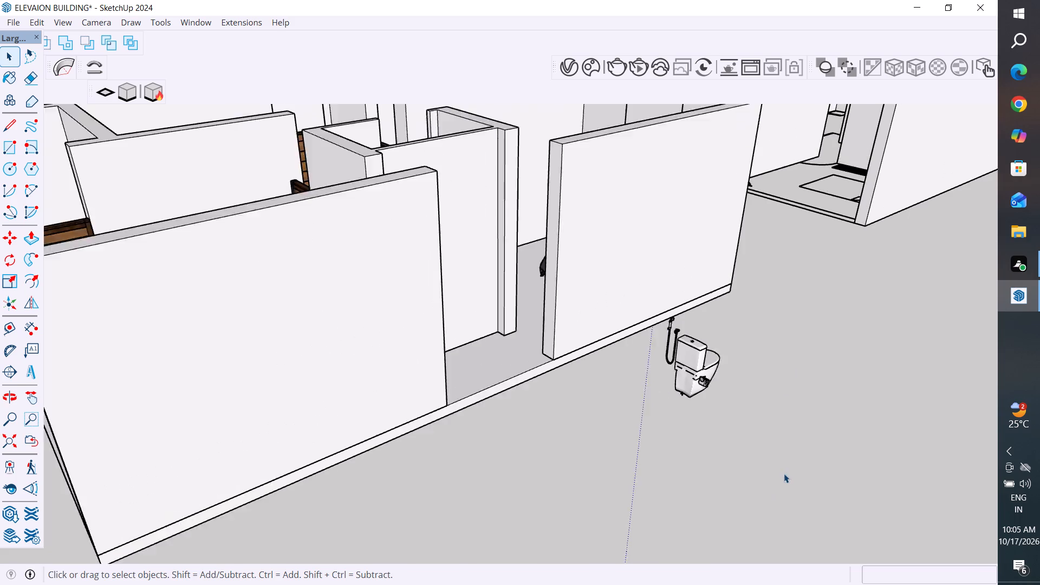
pyautogui.scroll(-2, 784, 473)
pyautogui.moveTo(661, 472); pyautogui.dragTo(684, 557, button='middle')
pyautogui.scroll(4, 701, 450)
pyautogui.moveTo(712, 470); pyautogui.dragTo(806, 456, button='middle')
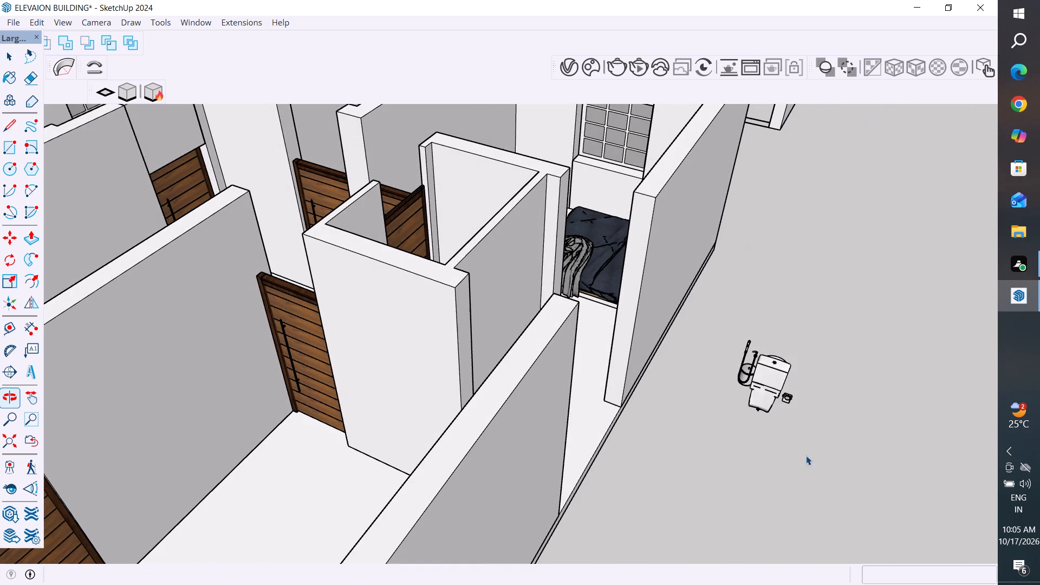
pyautogui.moveTo(806, 327); pyautogui.dragTo(732, 445)
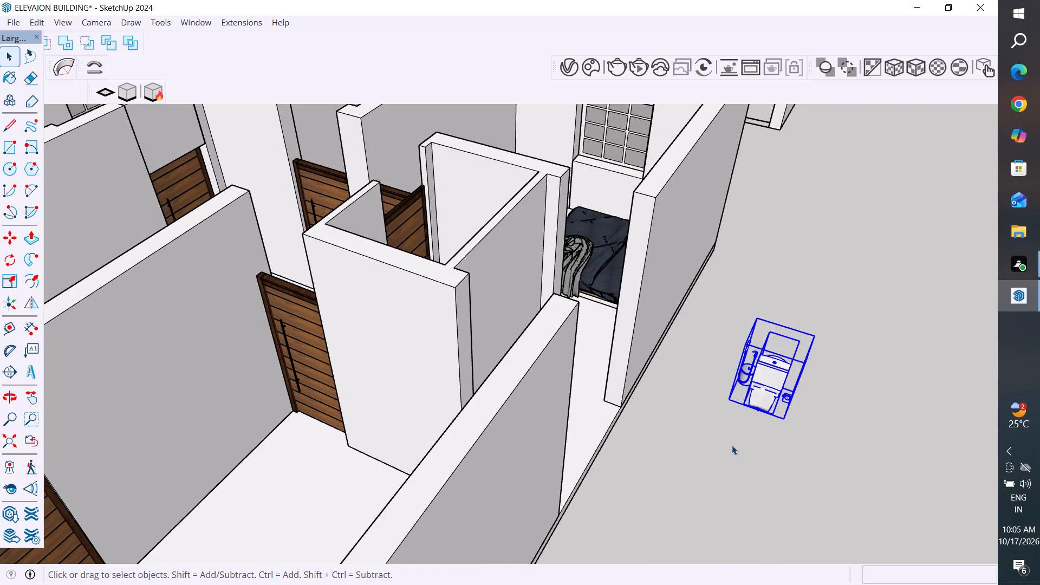
pyautogui.rightClick(753, 389)
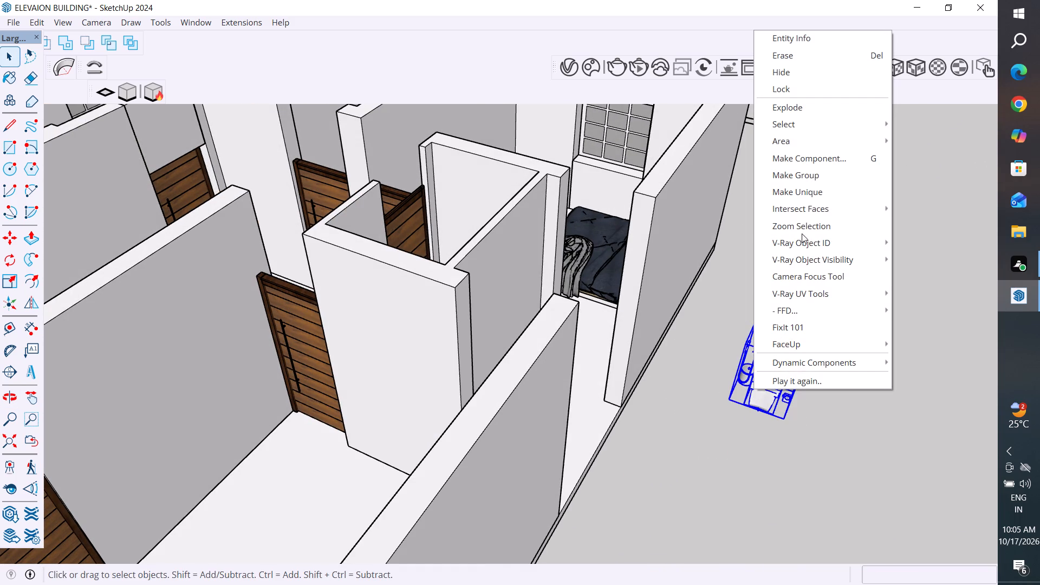
pyautogui.click(818, 174)
# Move the toilet group about 15' 4" from outside the house into the small bathroom, with its cistern towards the side wall.
pyautogui.press('m')
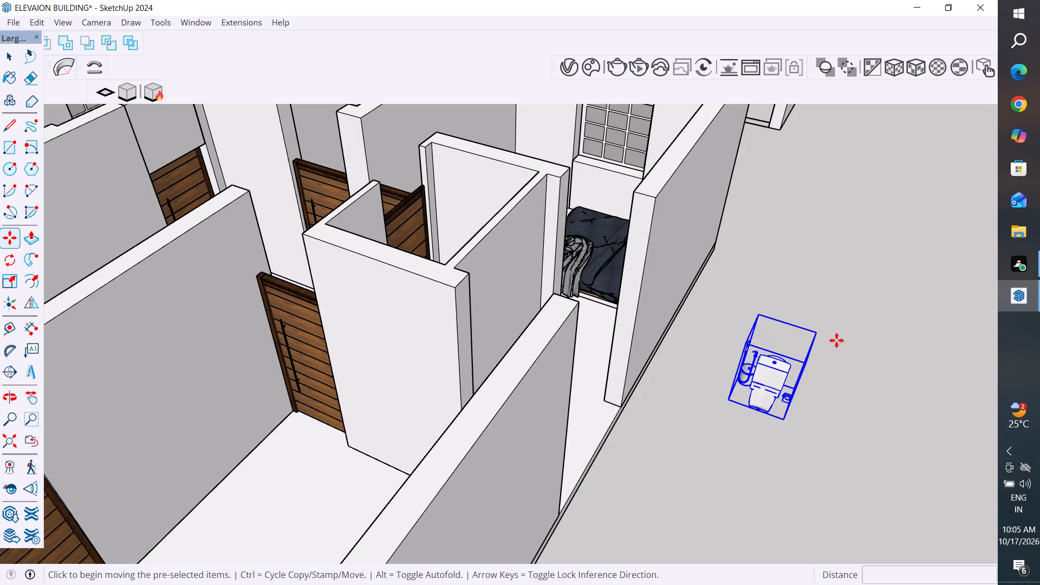
pyautogui.moveTo(875, 402); pyautogui.dragTo(634, 406, button='middle')
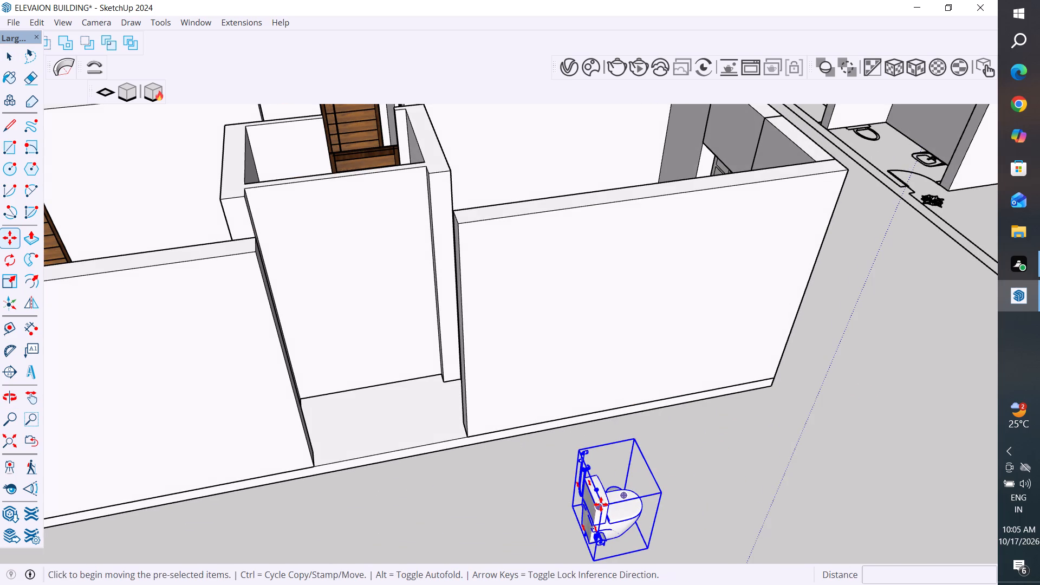
pyautogui.click(601, 504)
pyautogui.scroll(-5, 775, 435)
pyautogui.moveTo(487, 316); pyautogui.dragTo(485, 517, button='middle')
pyautogui.scroll(4, 439, 524)
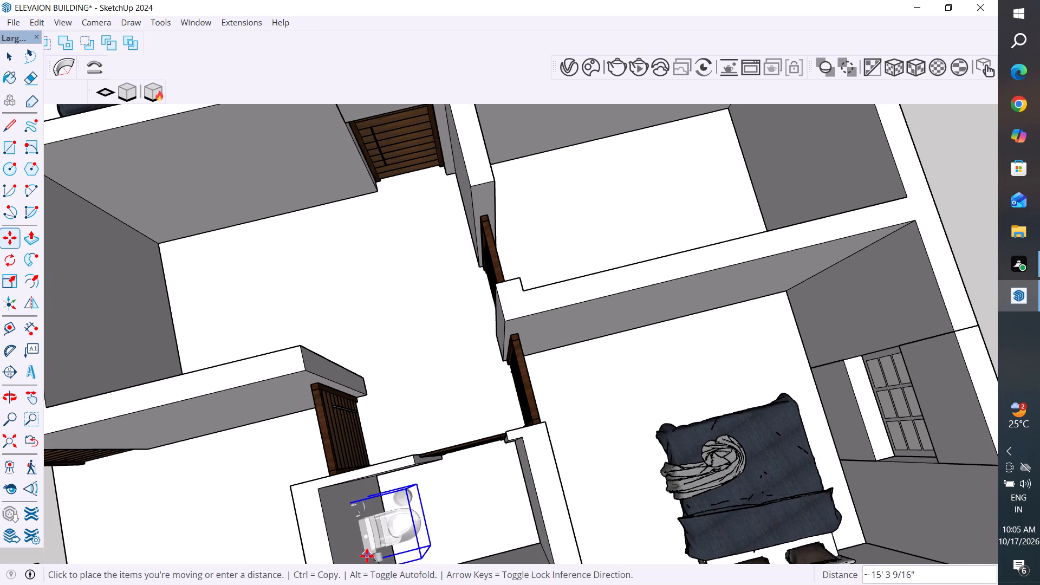
pyautogui.click(367, 556)
pyautogui.moveTo(473, 522); pyautogui.dragTo(417, 444, button='middle')
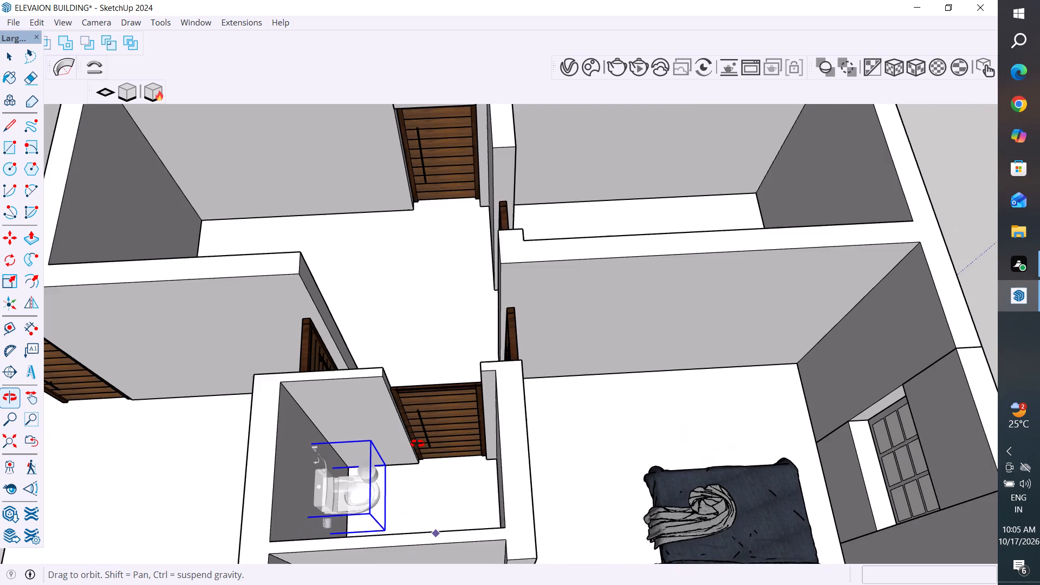
pyautogui.moveTo(417, 444); pyautogui.dragTo(414, 411, button='middle')
pyautogui.scroll(1, 329, 461)
pyautogui.moveTo(579, 455); pyautogui.dragTo(504, 514, button='middle')
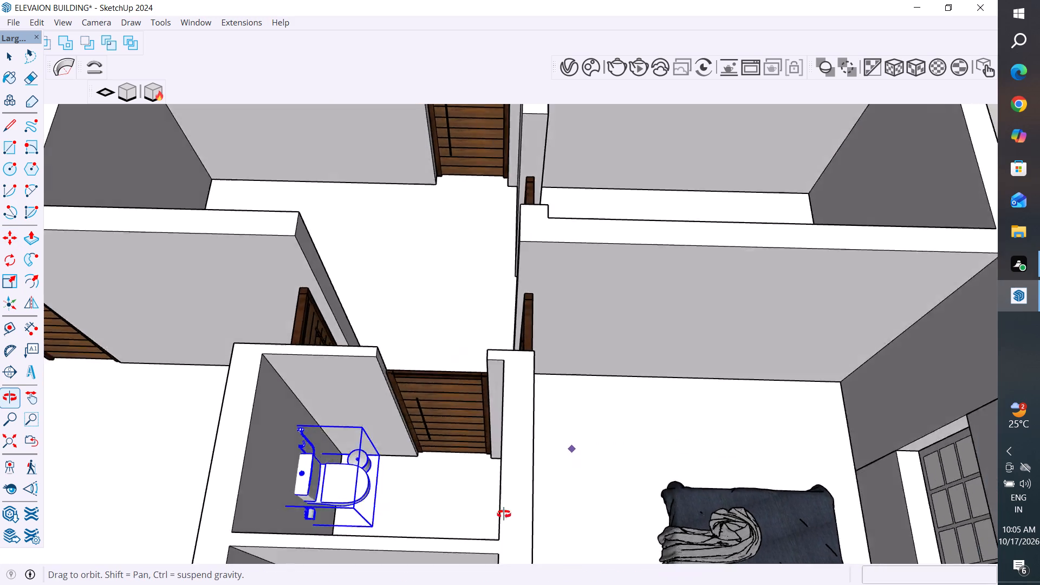
pyautogui.moveTo(504, 514); pyautogui.dragTo(356, 529, button='middle')
pyautogui.scroll(3, 307, 440)
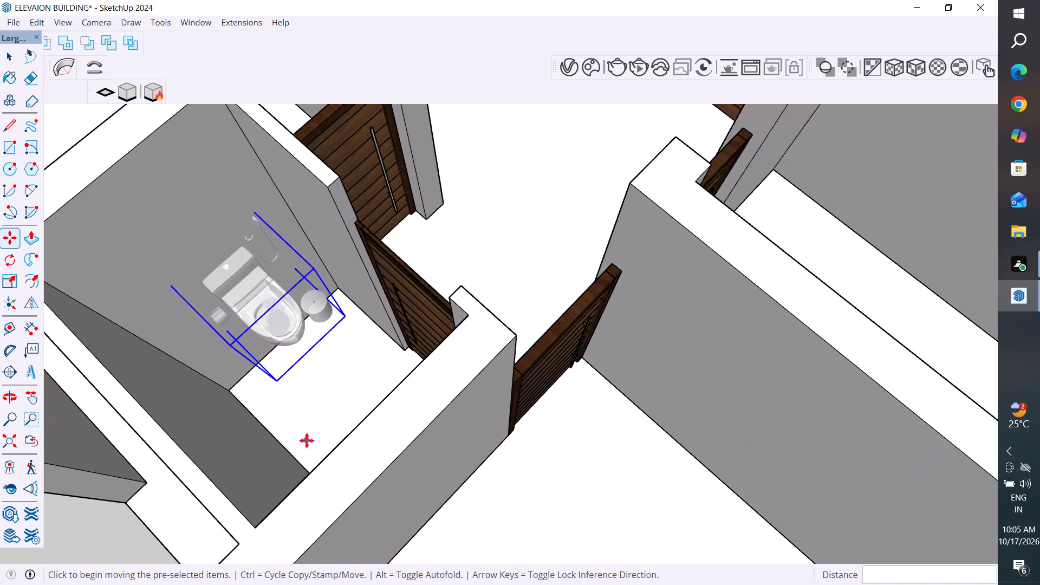
pyautogui.moveTo(307, 439); pyautogui.dragTo(532, 388, button='middle')
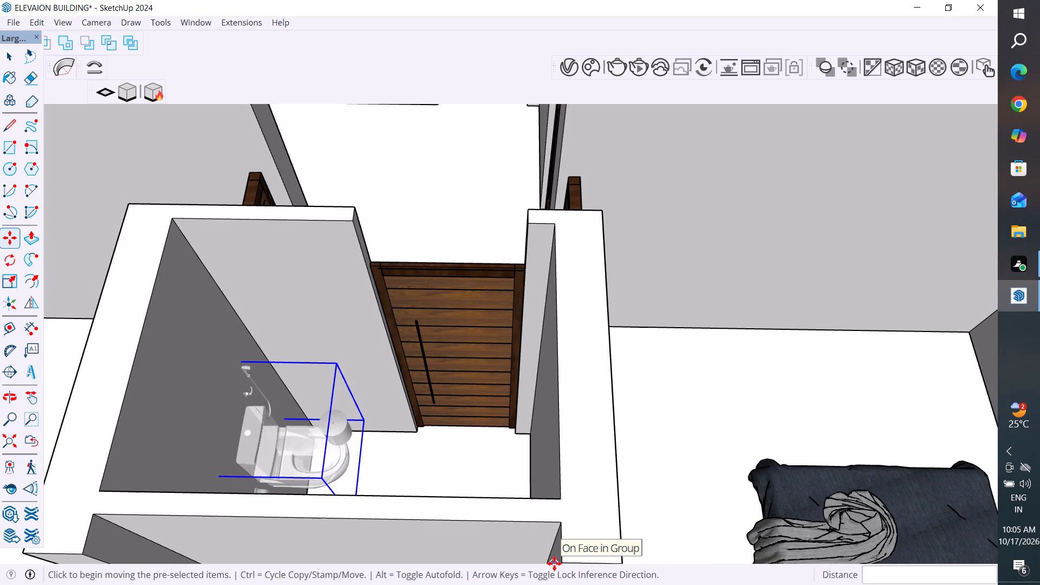
pyautogui.scroll(1, 326, 343)
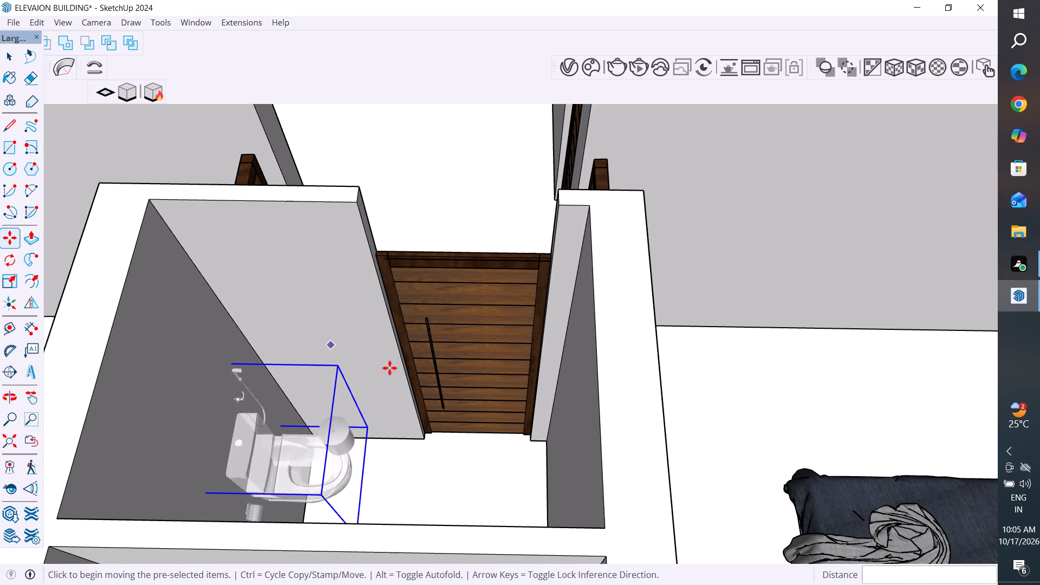
pyautogui.click(19, 51)
# Move the toilet group about 6 7/16" away from the wall behind the cistern, further into the bathroom.
pyautogui.scroll(-3, 561, 304)
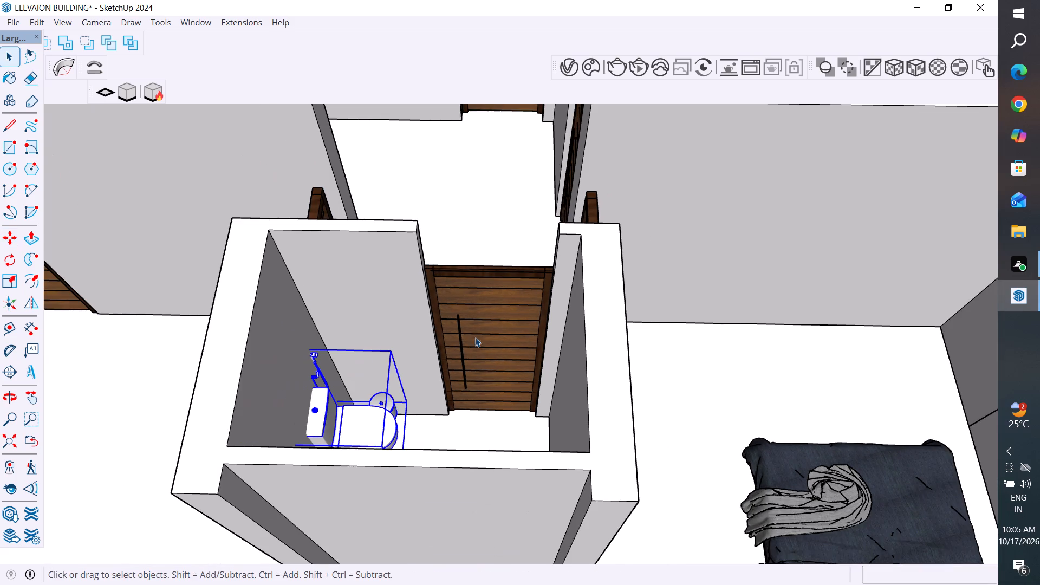
pyautogui.moveTo(354, 366); pyautogui.dragTo(399, 430, button='middle')
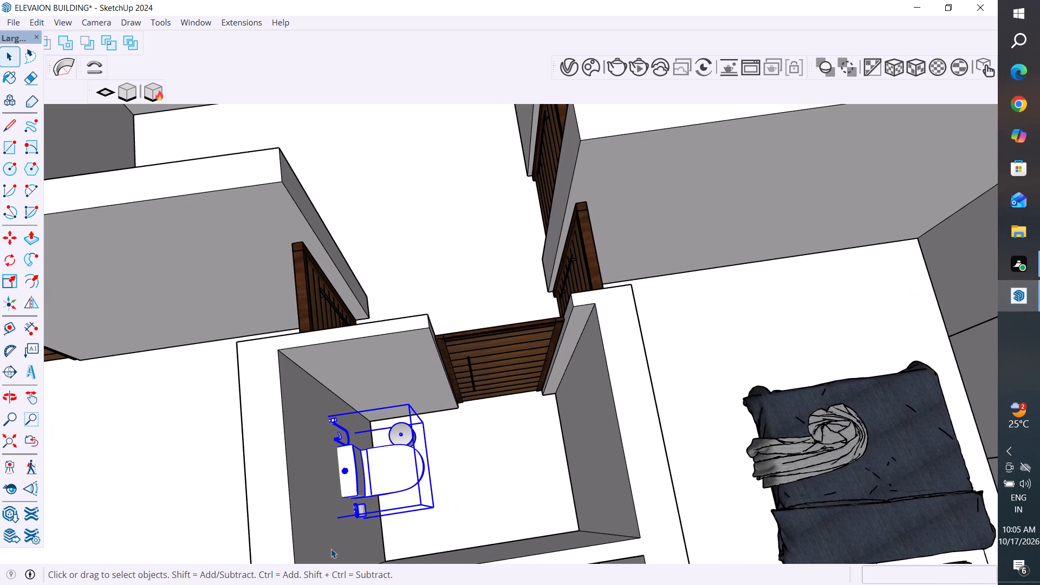
pyautogui.press('m')
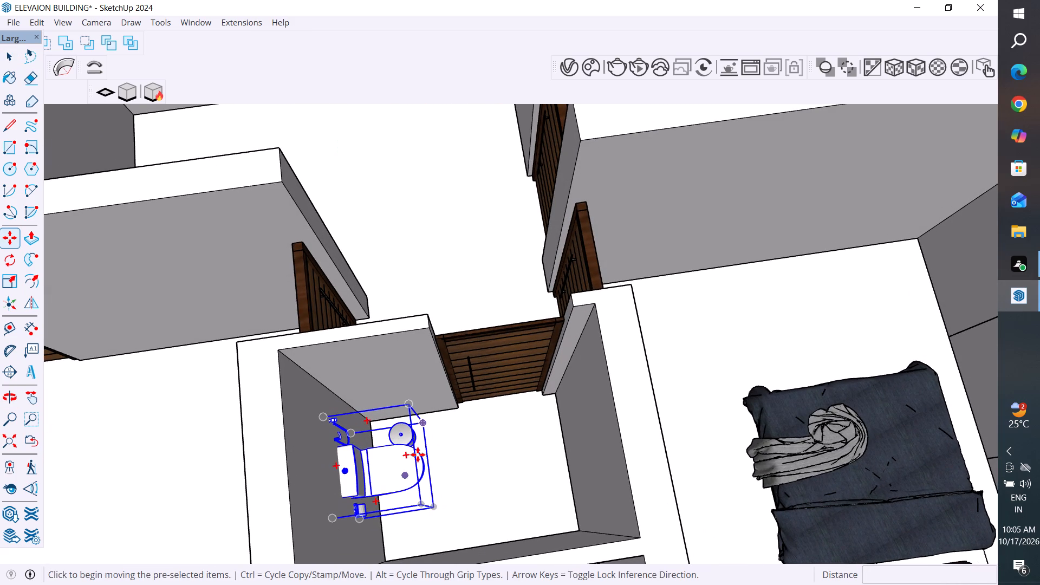
pyautogui.scroll(-4, 613, 226)
pyautogui.scroll(3, 438, 420)
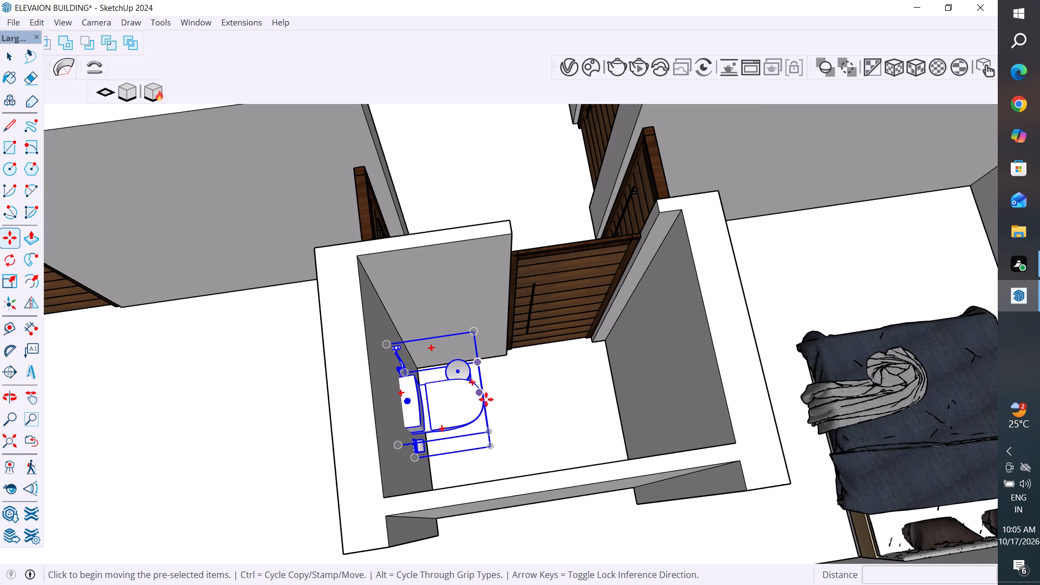
pyautogui.click(484, 390)
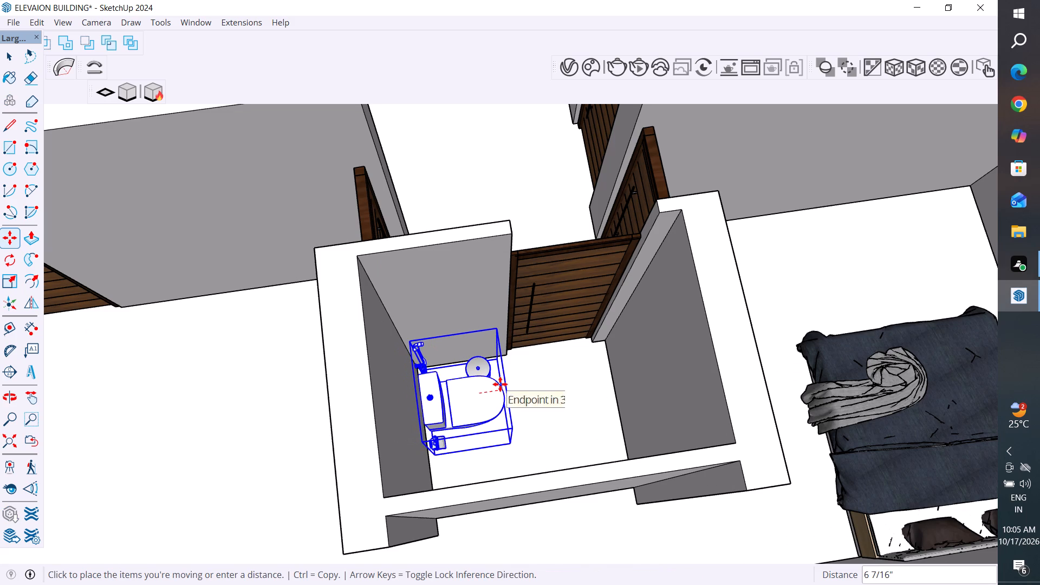
pyautogui.click(500, 384)
pyautogui.click(6, 57)
# Draw a 3 9/16" line across the top of the thin bathroom wall opposite the door at each of its two ends.
pyautogui.scroll(-1, 498, 420)
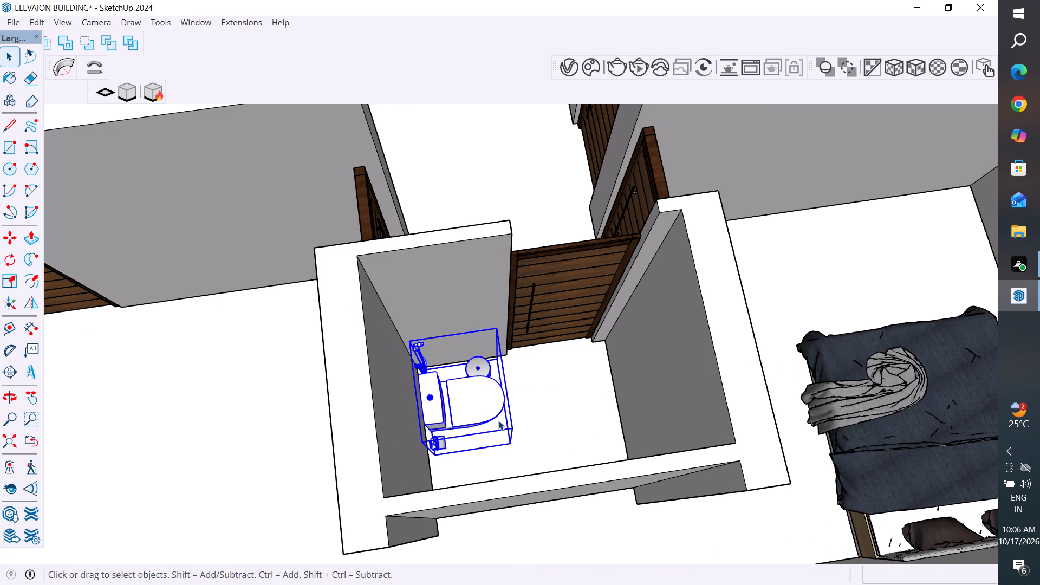
pyautogui.scroll(-3, 498, 420)
pyautogui.moveTo(495, 463); pyautogui.dragTo(439, 424, button='middle')
pyautogui.moveTo(555, 469); pyautogui.dragTo(557, 489, button='middle')
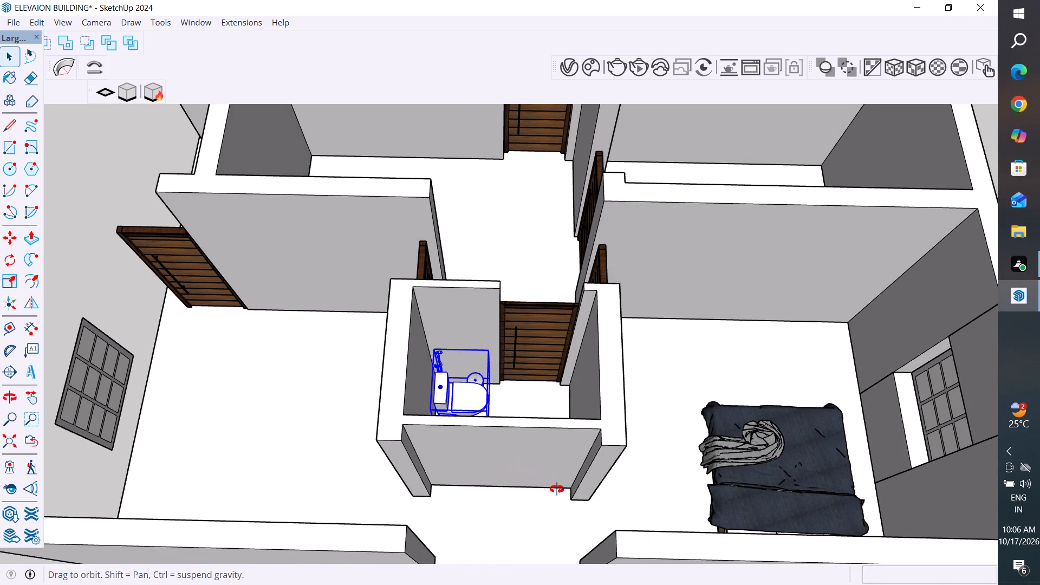
pyautogui.moveTo(557, 489); pyautogui.dragTo(554, 506, button='middle')
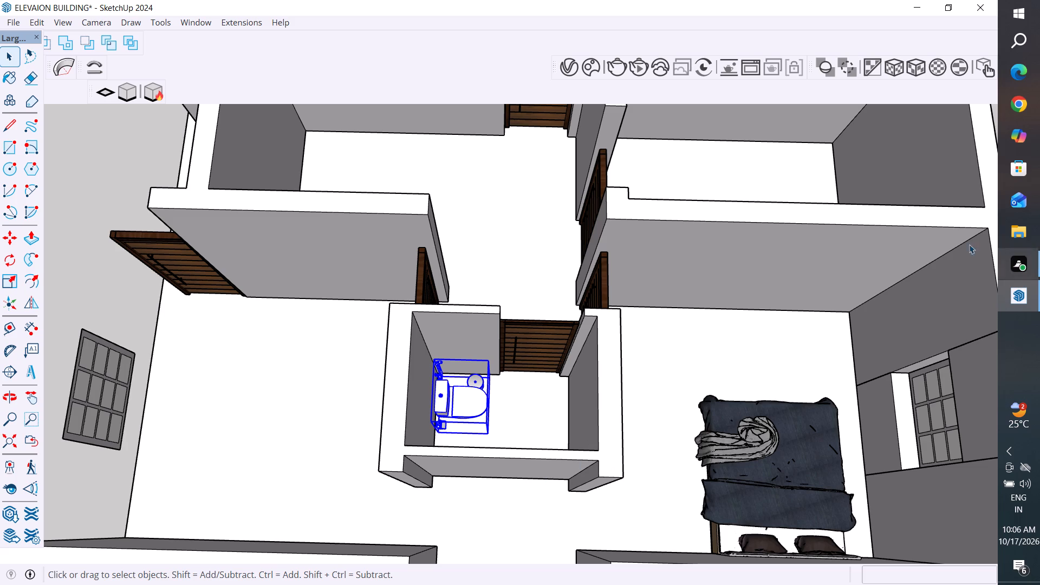
pyautogui.scroll(-3, 528, 431)
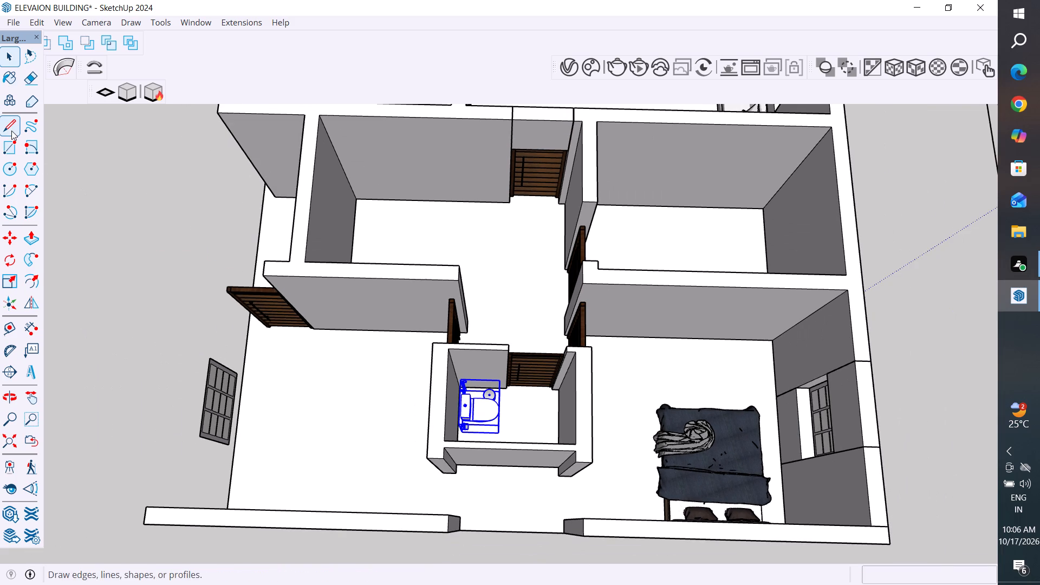
pyautogui.click(11, 131)
pyautogui.scroll(4, 470, 426)
pyautogui.scroll(4, 437, 480)
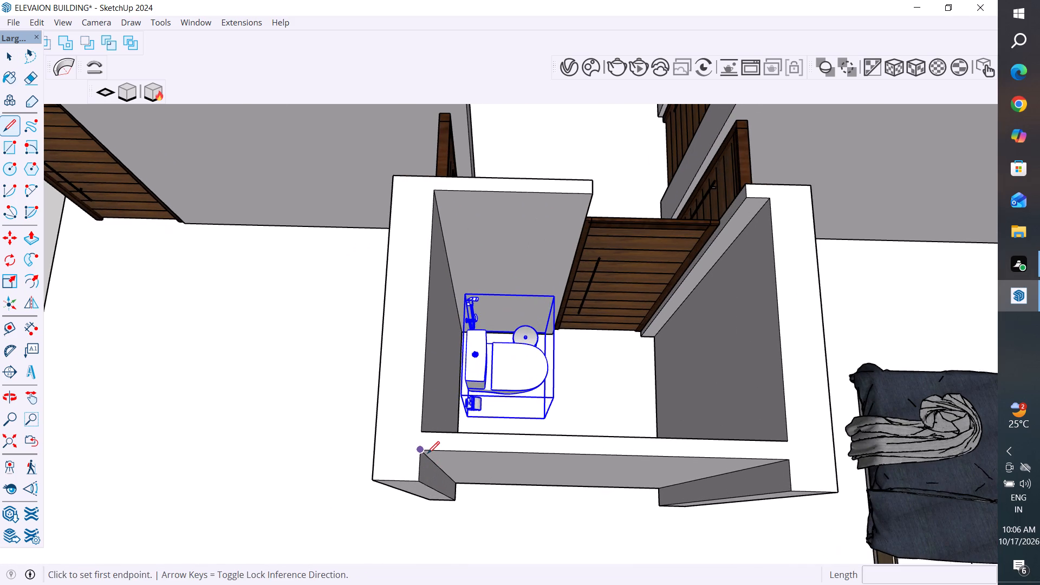
pyautogui.click(421, 453)
pyautogui.click(424, 428)
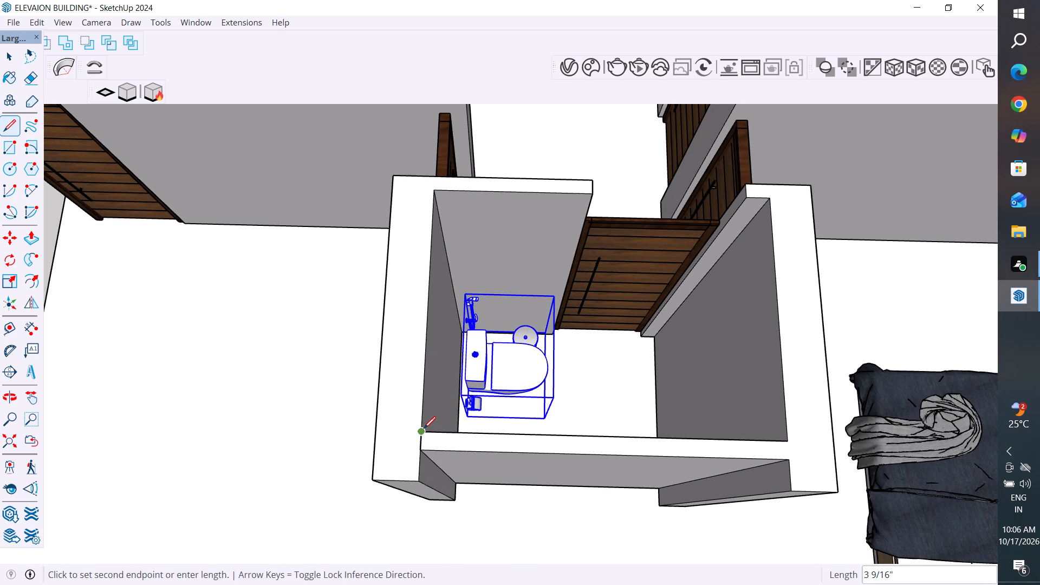
pyautogui.press('space')
pyautogui.click(11, 123)
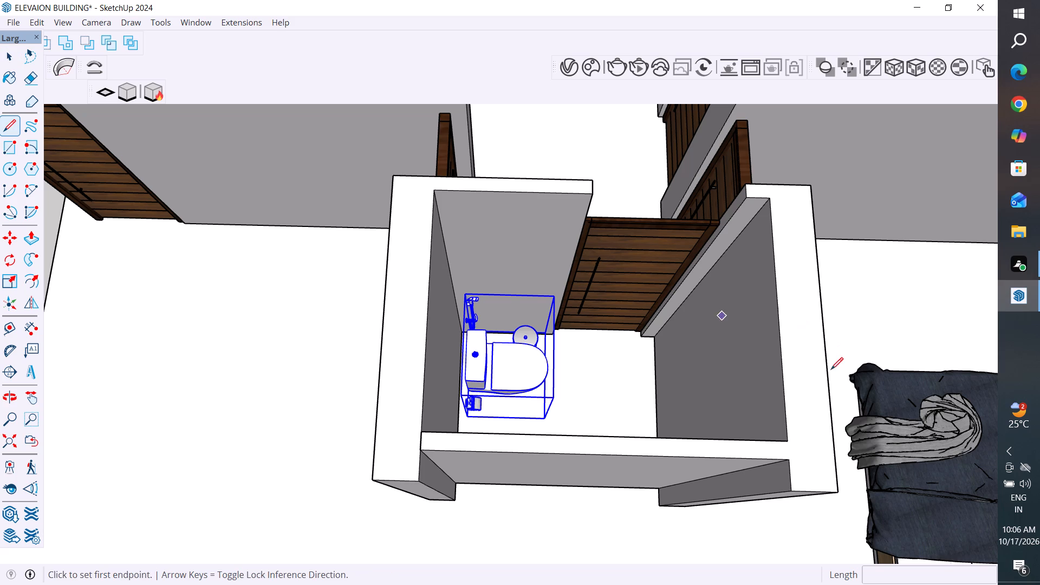
pyautogui.click(787, 461)
pyautogui.click(789, 441)
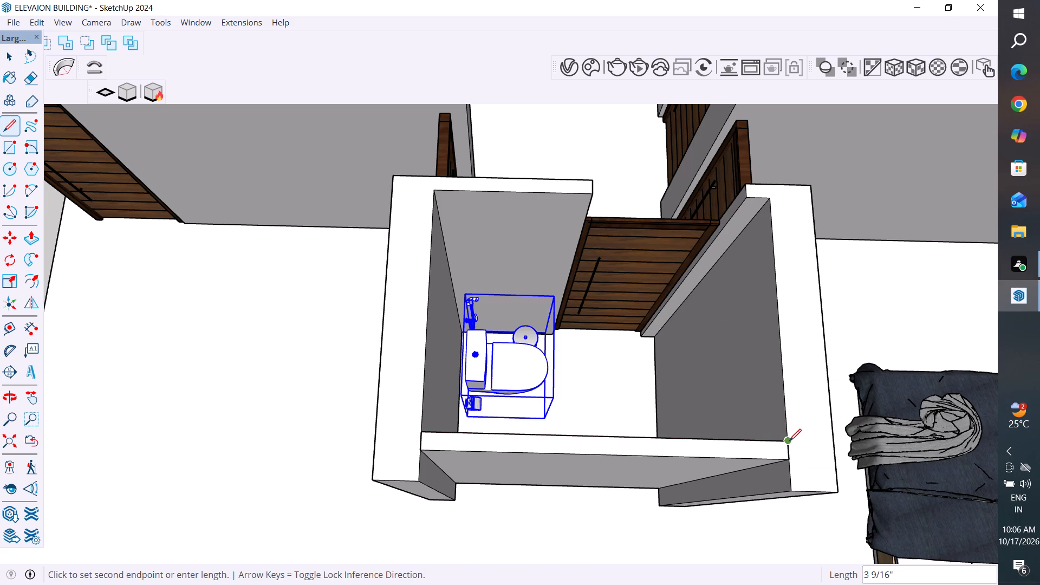
pyautogui.press('Escape')
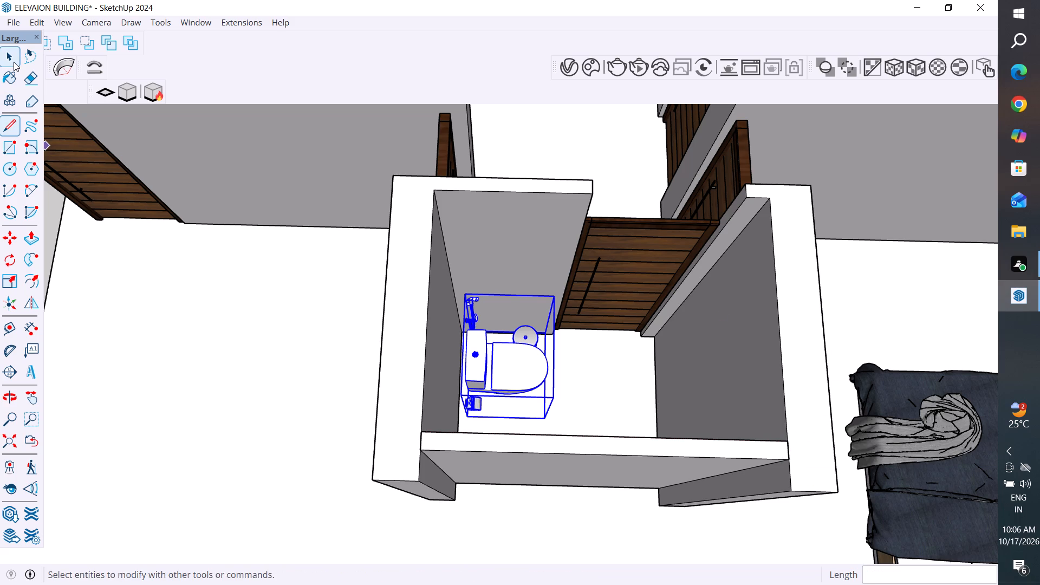
pyautogui.click(14, 62)
# Examine the toilet group's placement inside the small bathroom from above, from outside and from several sides.
pyautogui.scroll(-5, 270, 368)
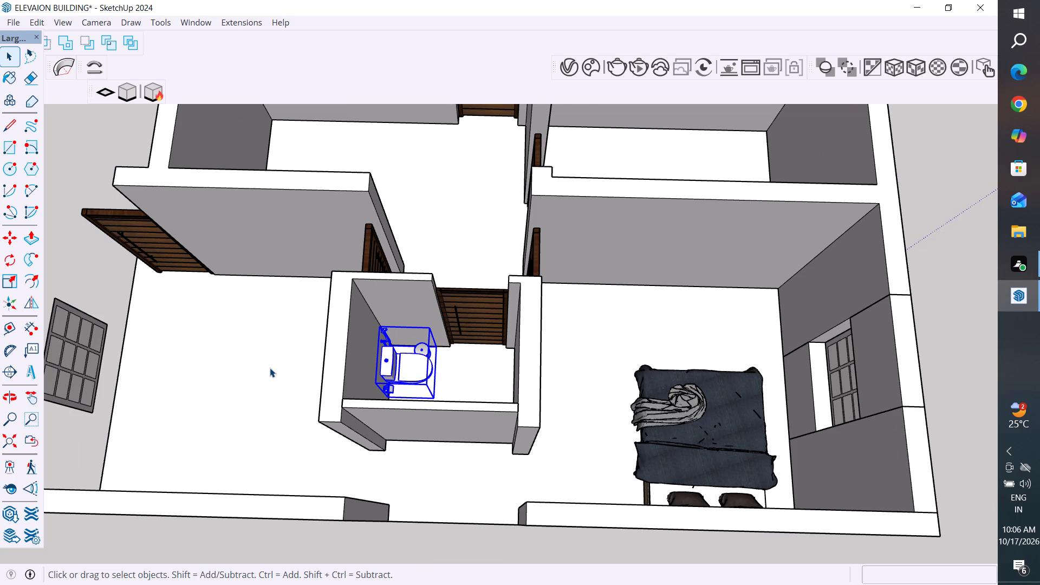
pyautogui.scroll(-3, 270, 368)
pyautogui.moveTo(320, 406); pyautogui.dragTo(324, 396, button='middle')
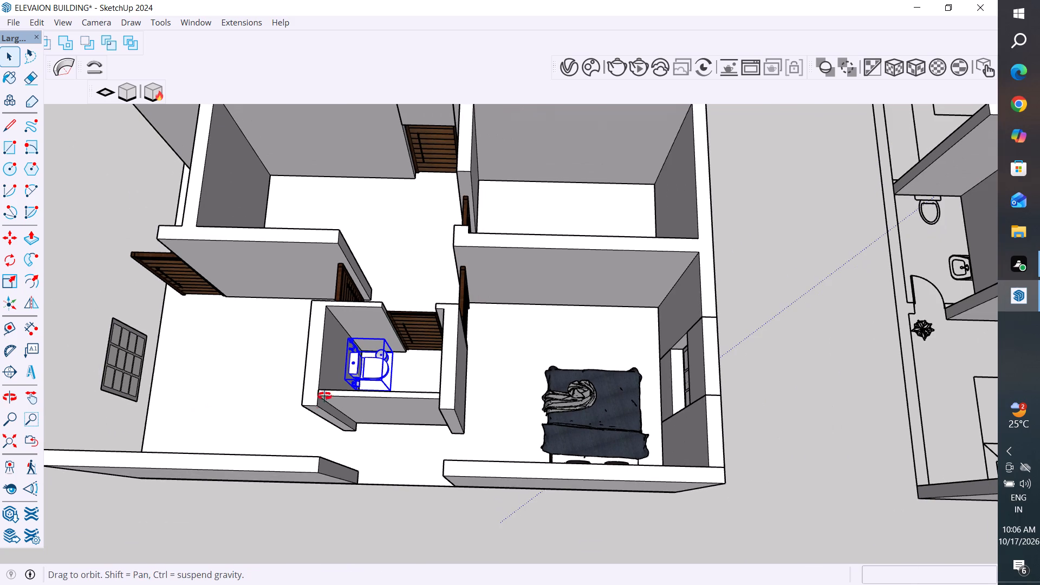
pyautogui.moveTo(324, 396); pyautogui.dragTo(352, 292, button='middle')
pyautogui.scroll(3, 389, 372)
pyautogui.click(413, 349)
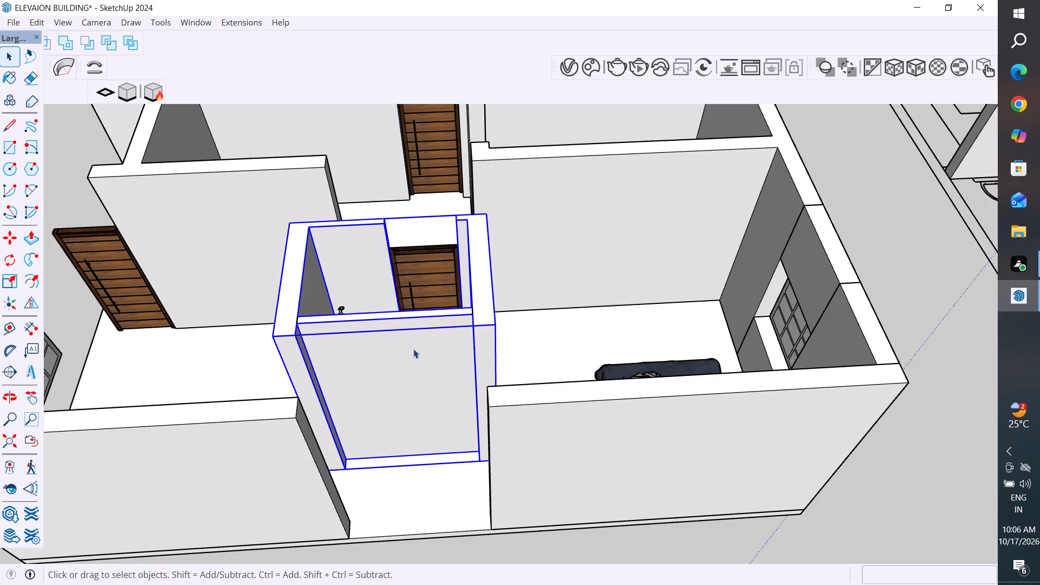
pyautogui.scroll(-5, 536, 292)
pyautogui.moveTo(487, 397); pyautogui.dragTo(757, 504, button='middle')
pyautogui.scroll(2, 631, 410)
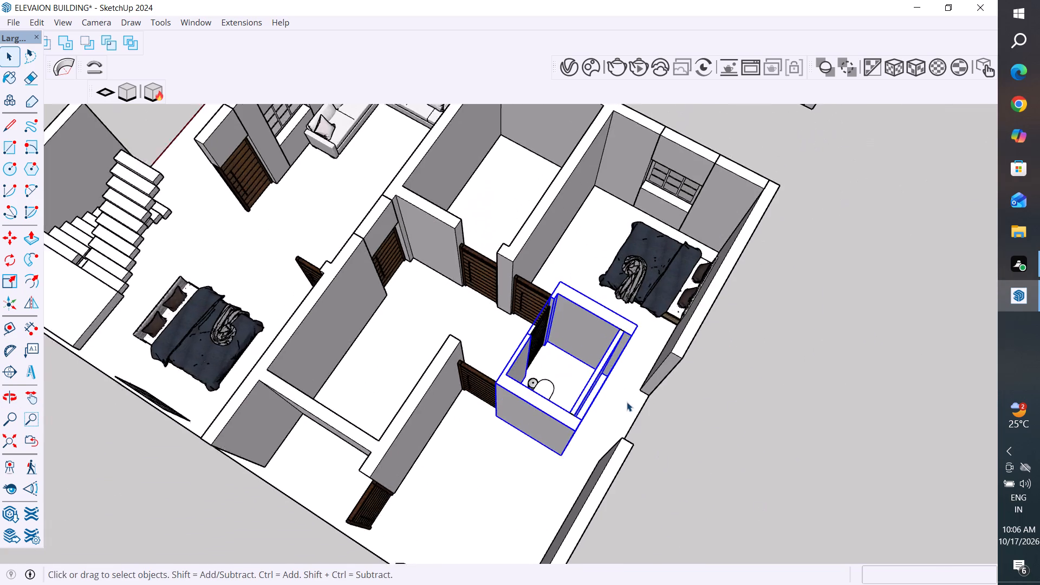
pyautogui.scroll(2, 627, 402)
pyautogui.moveTo(629, 410); pyautogui.dragTo(325, 475, button='middle')
pyautogui.scroll(2, 421, 401)
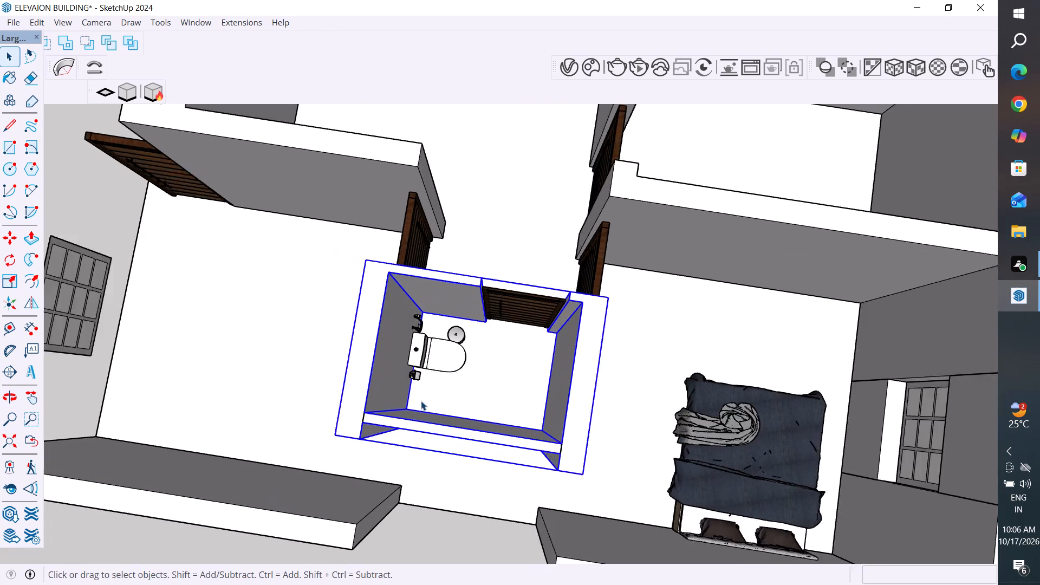
pyautogui.scroll(2, 421, 401)
pyautogui.scroll(4, 420, 357)
pyautogui.scroll(3, 471, 350)
pyautogui.moveTo(535, 370); pyautogui.dragTo(446, 326, button='middle')
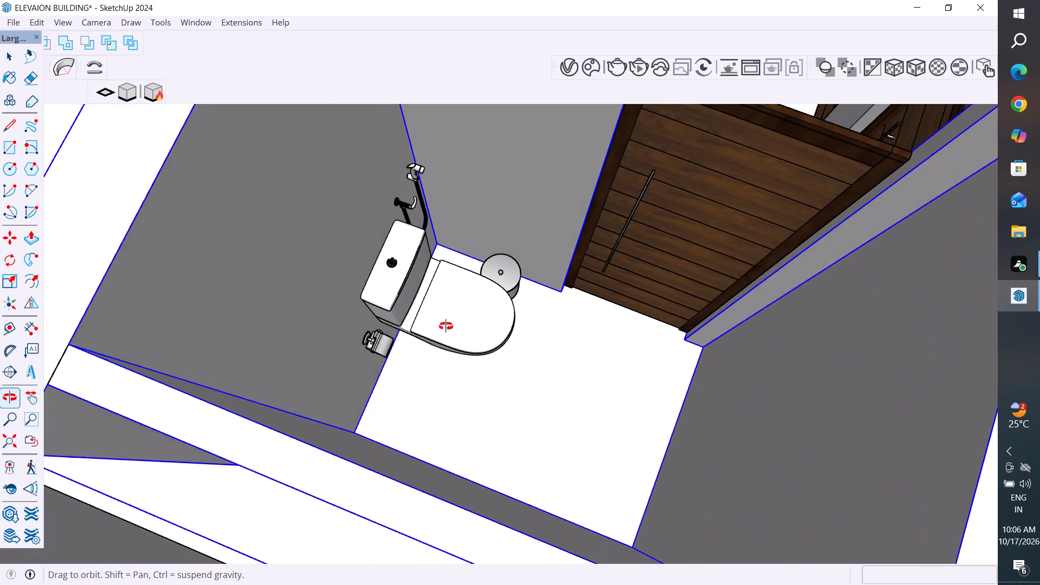
pyautogui.moveTo(446, 326); pyautogui.dragTo(440, 317, button='middle')
pyautogui.scroll(4, 479, 323)
pyautogui.moveTo(559, 407); pyautogui.dragTo(495, 386, button='middle')
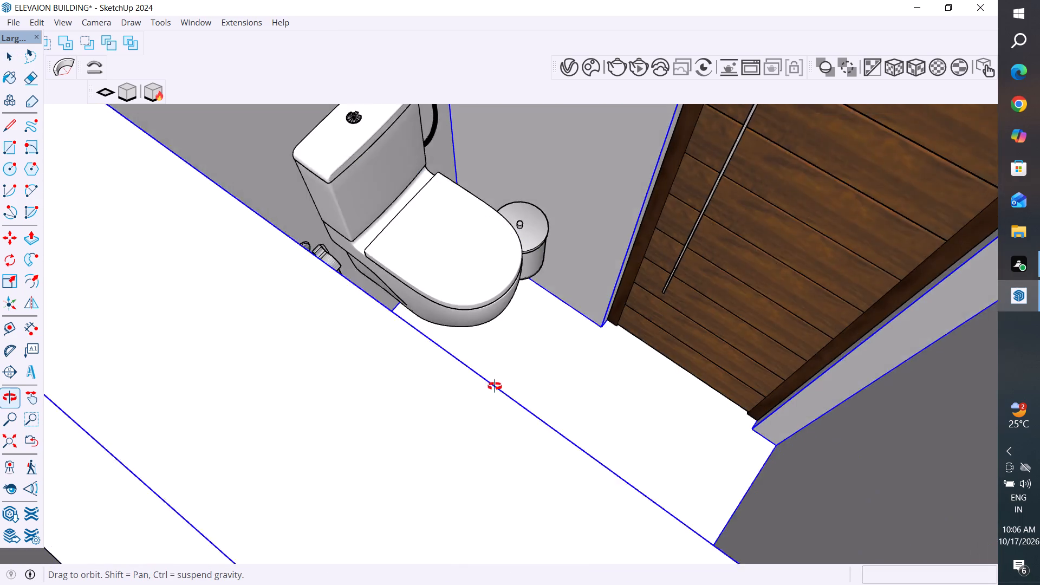
pyautogui.moveTo(495, 386); pyautogui.dragTo(502, 394, button='middle')
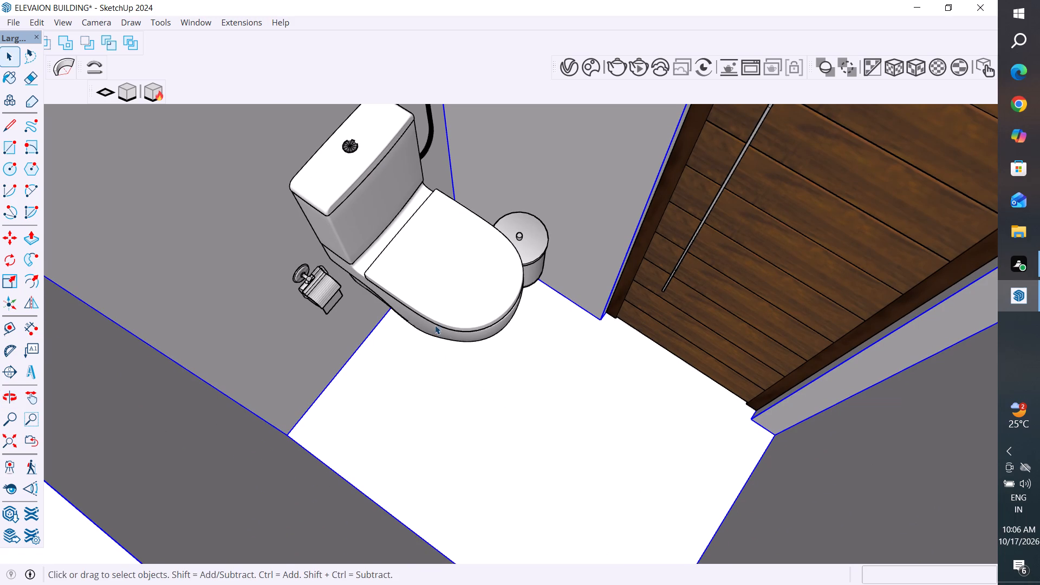
pyautogui.scroll(-5, 422, 388)
pyautogui.moveTo(448, 399); pyautogui.dragTo(571, 346, button='middle')
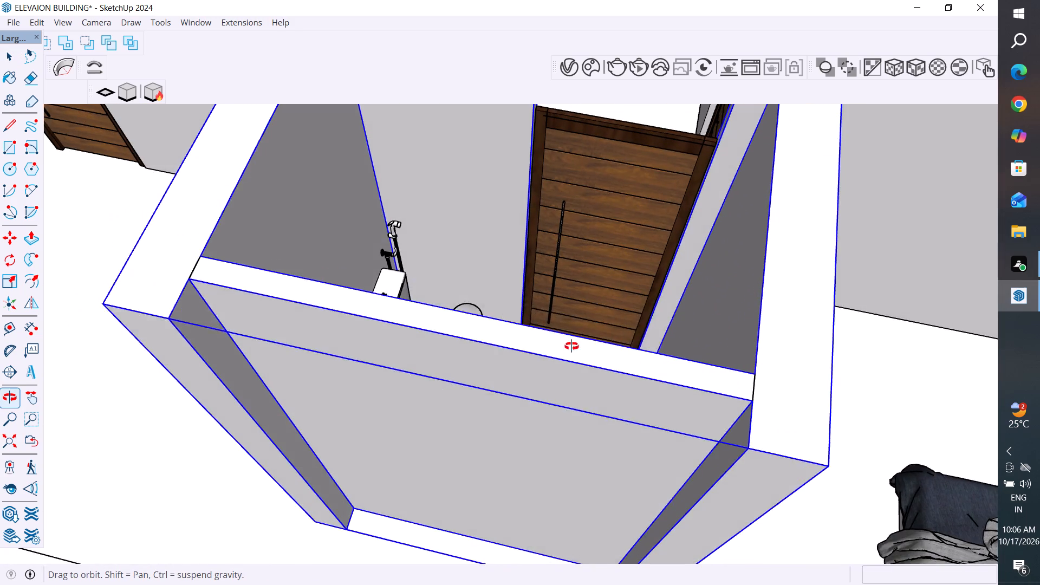
pyautogui.moveTo(571, 346); pyautogui.dragTo(567, 342, button='middle')
pyautogui.scroll(-6, 532, 359)
pyautogui.moveTo(500, 383); pyautogui.dragTo(753, 404, button='middle')
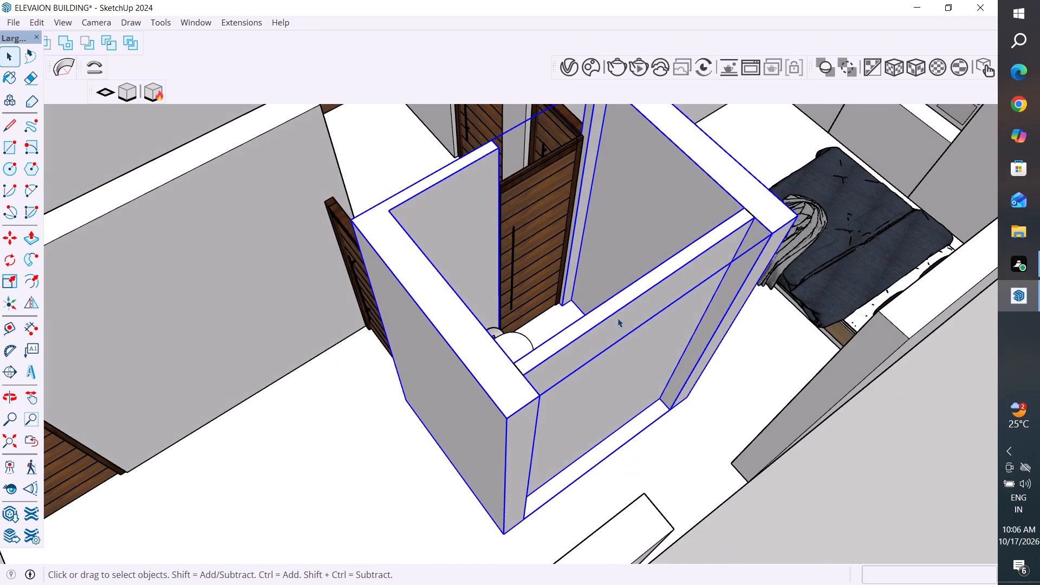
pyautogui.scroll(3, 617, 313)
pyautogui.moveTo(598, 406); pyautogui.dragTo(454, 466, button='middle')
pyautogui.moveTo(723, 379); pyautogui.dragTo(514, 472, button='middle')
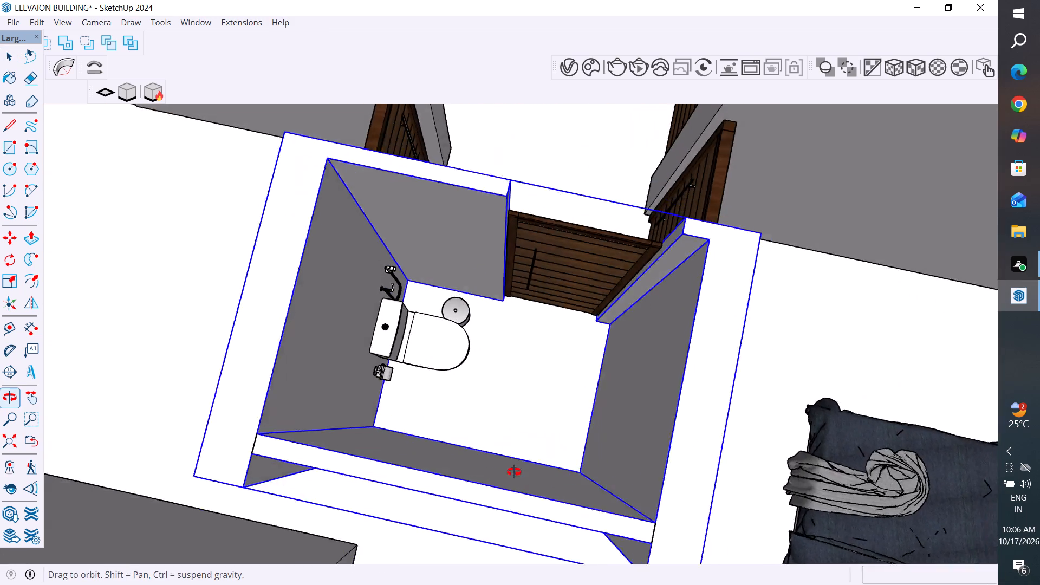
pyautogui.moveTo(514, 472); pyautogui.dragTo(435, 486, button='middle')
pyautogui.scroll(-5, 572, 384)
pyautogui.moveTo(735, 429); pyautogui.dragTo(466, 311, button='middle')
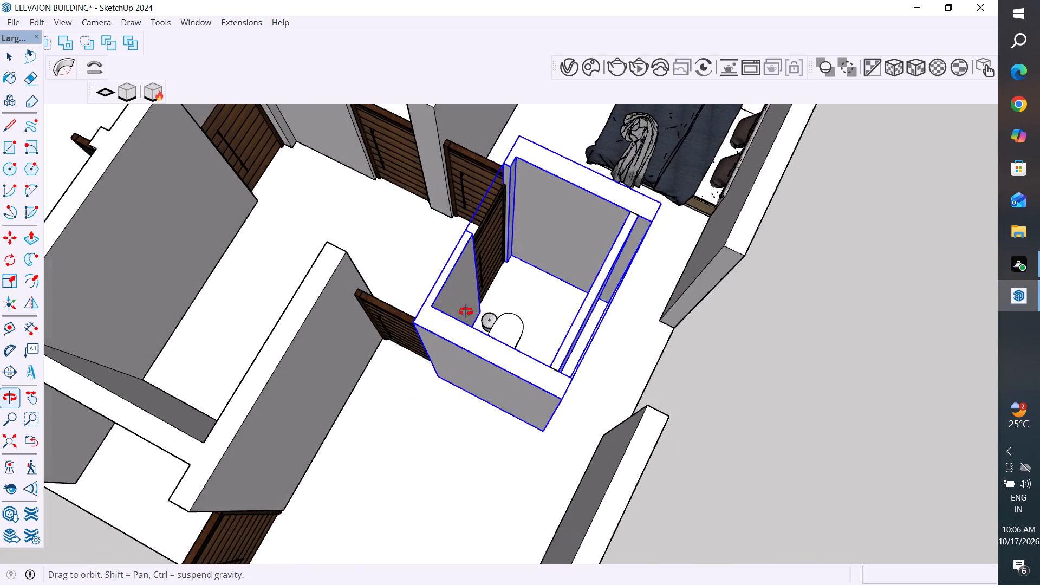
pyautogui.moveTo(466, 311); pyautogui.dragTo(466, 309, button='middle')
pyautogui.scroll(4, 516, 312)
pyautogui.scroll(4, 659, 321)
pyautogui.moveTo(699, 352); pyautogui.dragTo(472, 414, button='middle')
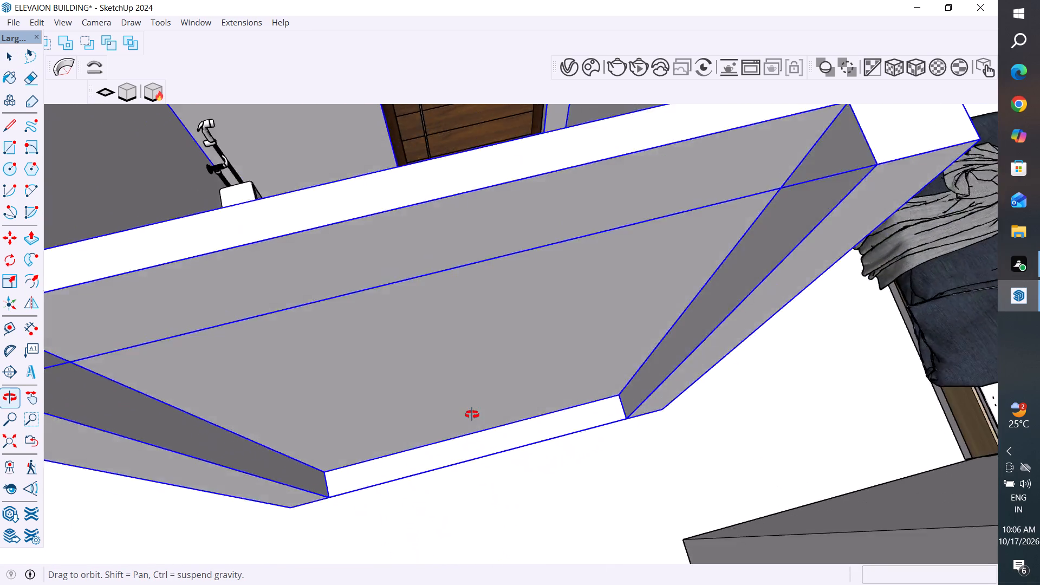
pyautogui.moveTo(472, 414); pyautogui.dragTo(472, 415, button='middle')
# Hide the two outer wall sections facing the small bathroom and the interior walls of the adjoining room.
pyautogui.scroll(-10, 756, 314)
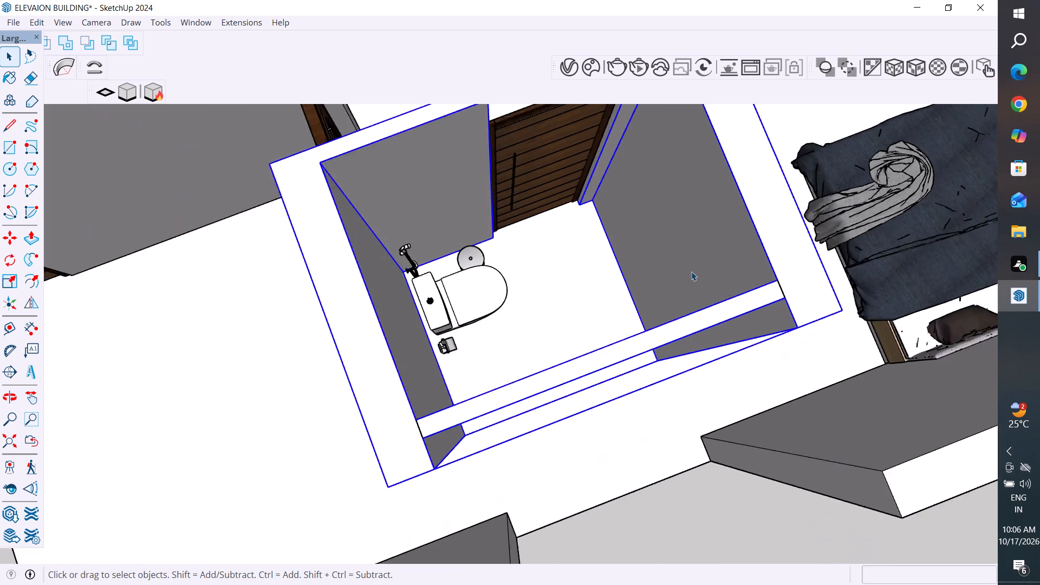
pyautogui.scroll(-7, 691, 271)
pyautogui.click(606, 435)
pyautogui.rightClick(606, 435)
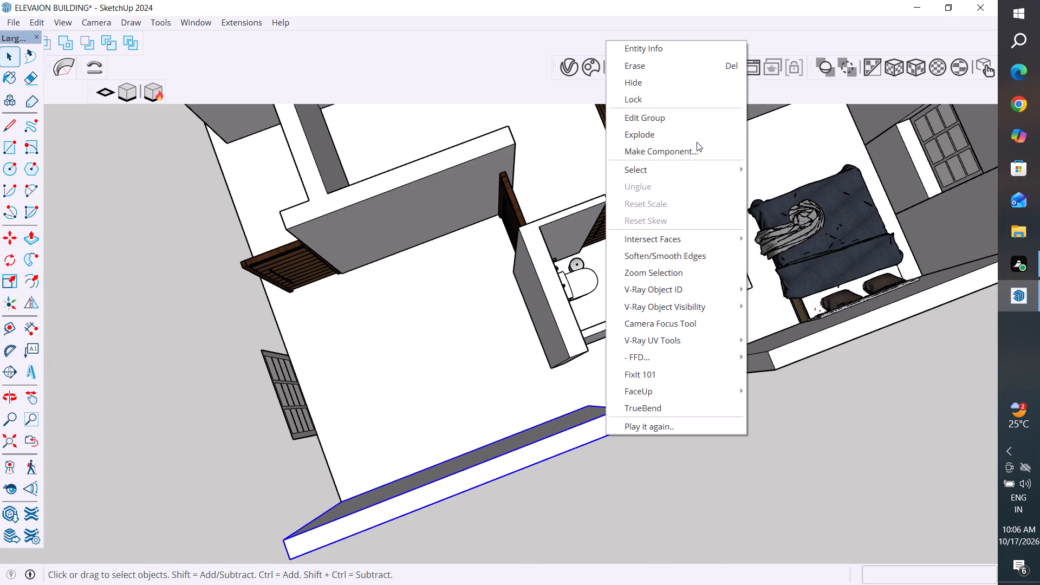
pyautogui.click(669, 81)
pyautogui.click(791, 346)
pyautogui.rightClick(791, 346)
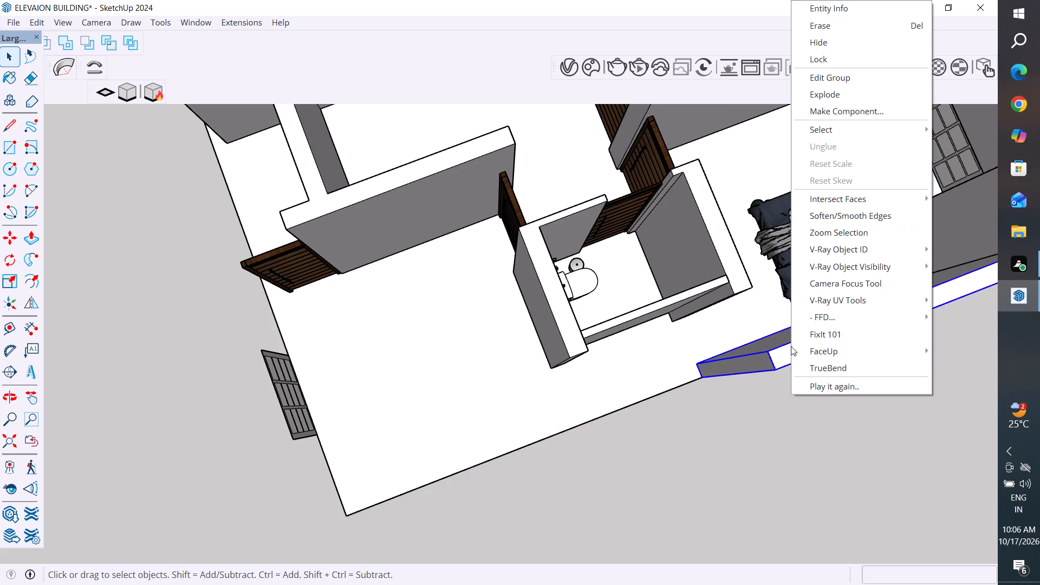
pyautogui.click(838, 42)
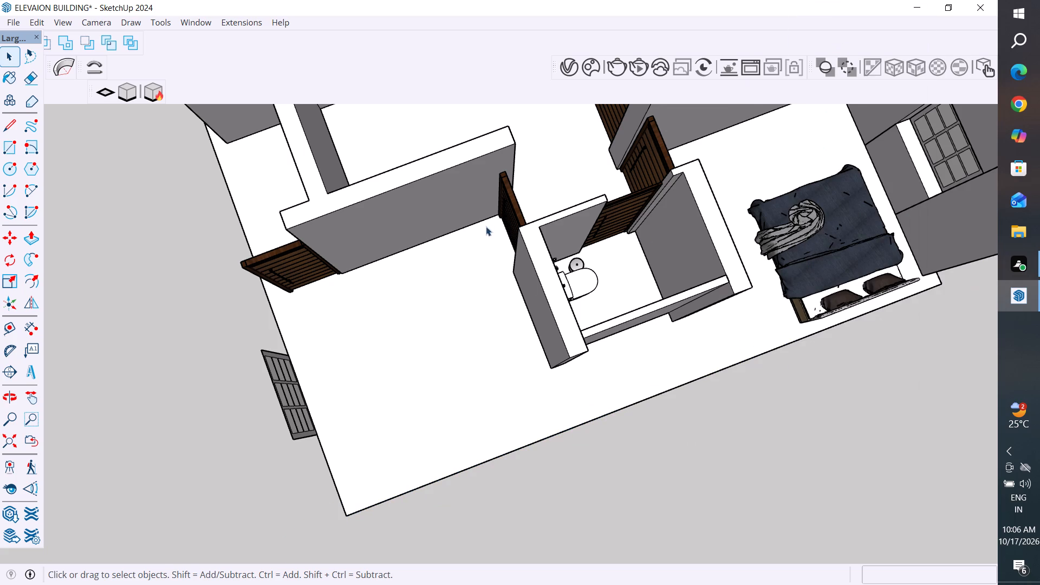
pyautogui.click(463, 172)
pyautogui.rightClick(463, 172)
pyautogui.click(524, 219)
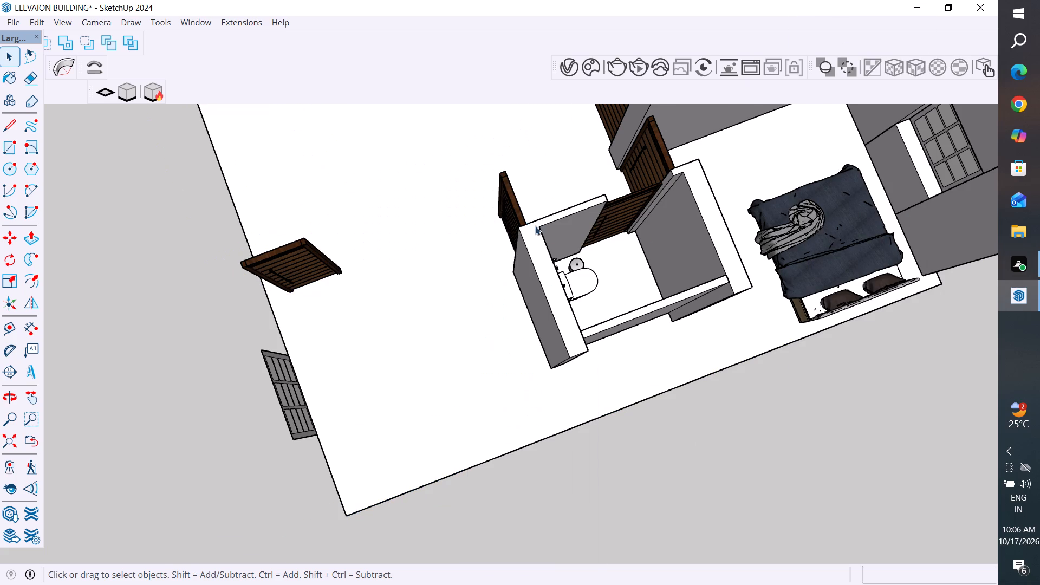
# Hide the two wooden doors left standing in the adjoining room, one beside the bathroom and one at the outer edge.
pyautogui.scroll(3, 636, 207)
pyautogui.click(636, 207)
pyautogui.rightClick(636, 207)
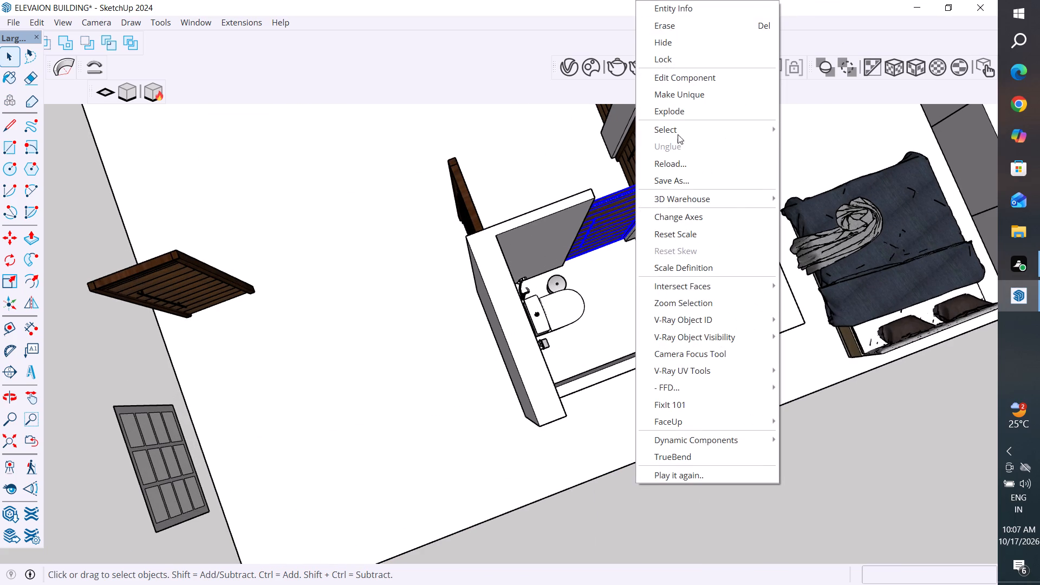
pyautogui.click(472, 203)
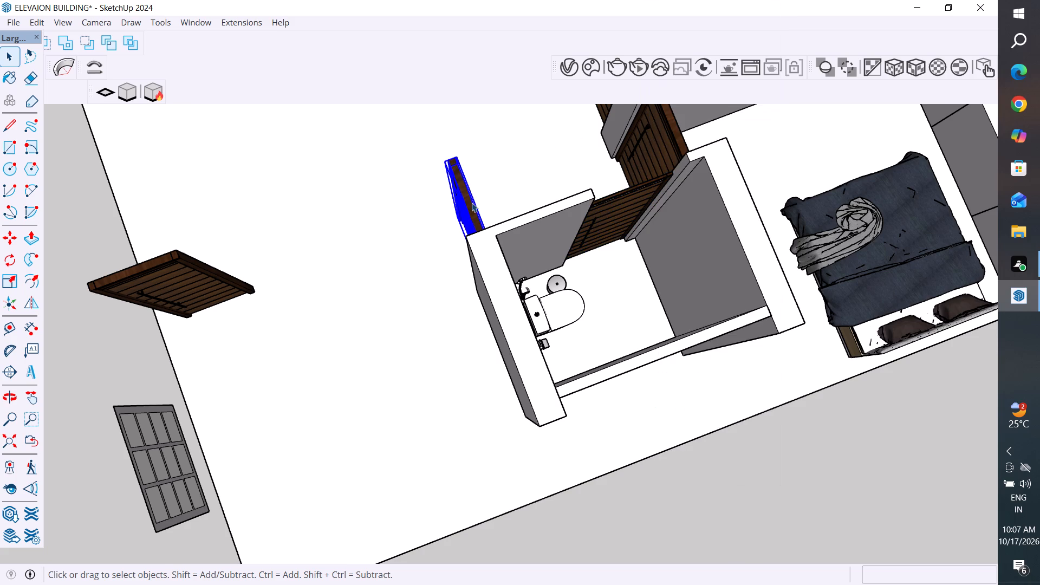
pyautogui.rightClick(472, 203)
pyautogui.click(512, 43)
pyautogui.click(170, 277)
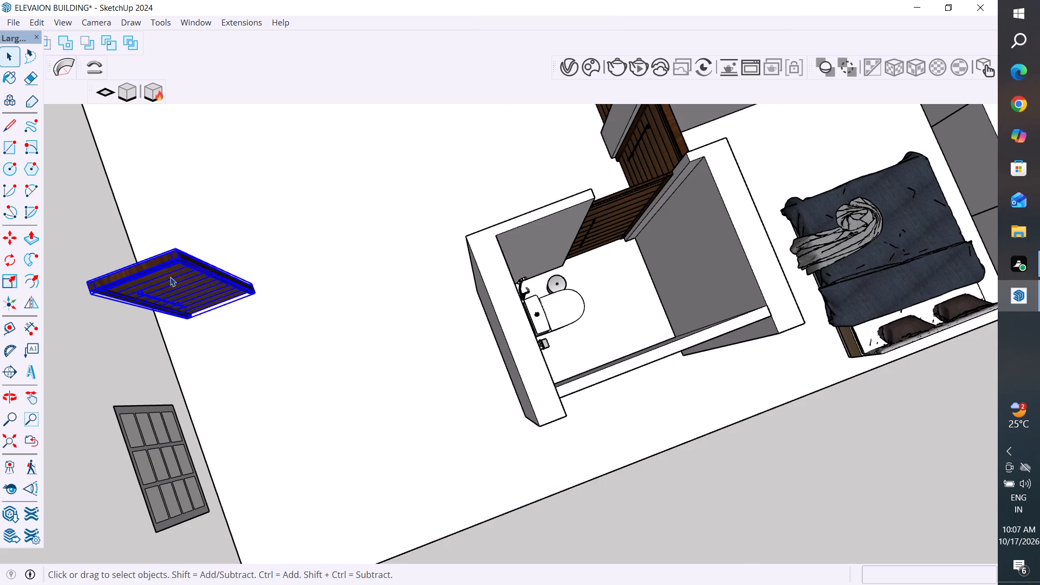
pyautogui.rightClick(170, 277)
pyautogui.click(239, 47)
# Hide the bed in the bedroom next to the small bathroom.
pyautogui.scroll(-5, 484, 261)
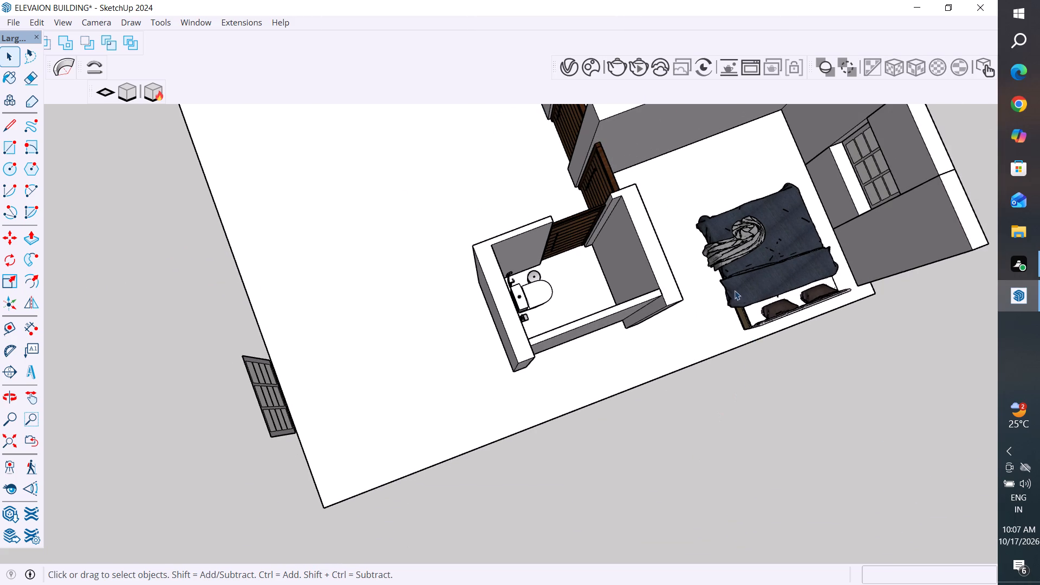
pyautogui.click(755, 253)
pyautogui.rightClick(755, 253)
pyautogui.click(799, 40)
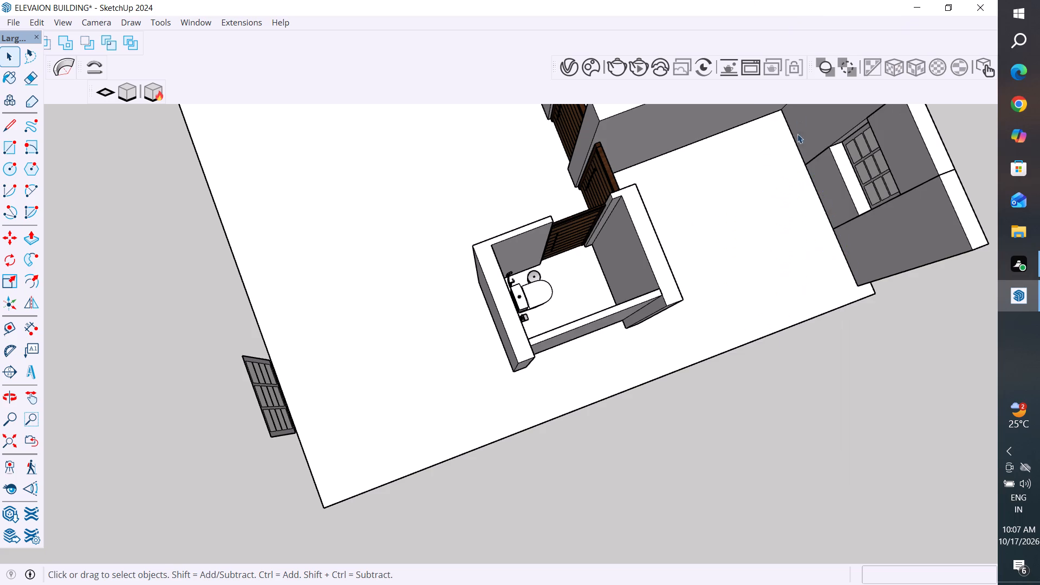
# Move the toilet group about 2' 9 1/4" straight down, lowering it towards the bathroom floor.
pyautogui.scroll(-5, 785, 165)
pyautogui.moveTo(740, 244); pyautogui.dragTo(561, 122, button='middle')
pyautogui.scroll(-11, 502, 331)
pyautogui.scroll(18, 653, 309)
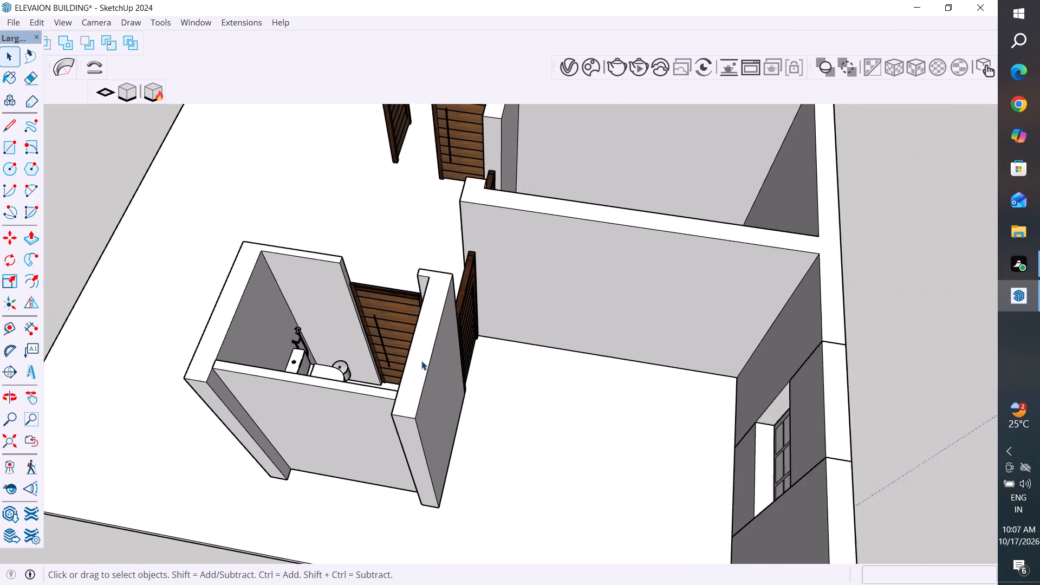
pyautogui.scroll(3, 421, 361)
pyautogui.scroll(-4, 646, 479)
pyautogui.moveTo(486, 411); pyautogui.dragTo(402, 448, button='middle')
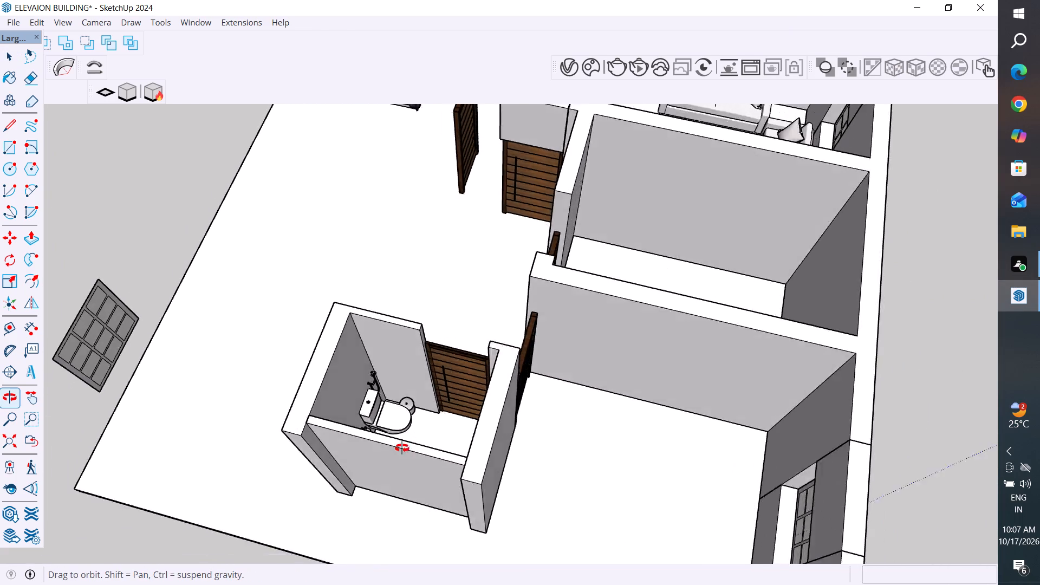
pyautogui.moveTo(402, 448); pyautogui.dragTo(336, 438, button='middle')
pyautogui.scroll(10, 343, 343)
pyautogui.scroll(2, 303, 441)
pyautogui.click(375, 395)
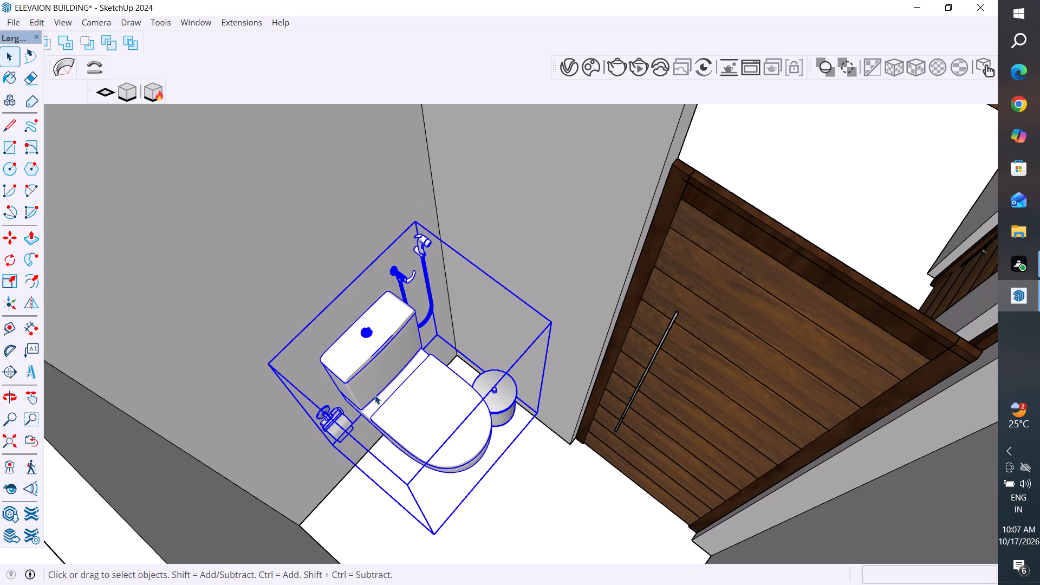
pyautogui.moveTo(378, 446); pyautogui.dragTo(394, 407, button='middle')
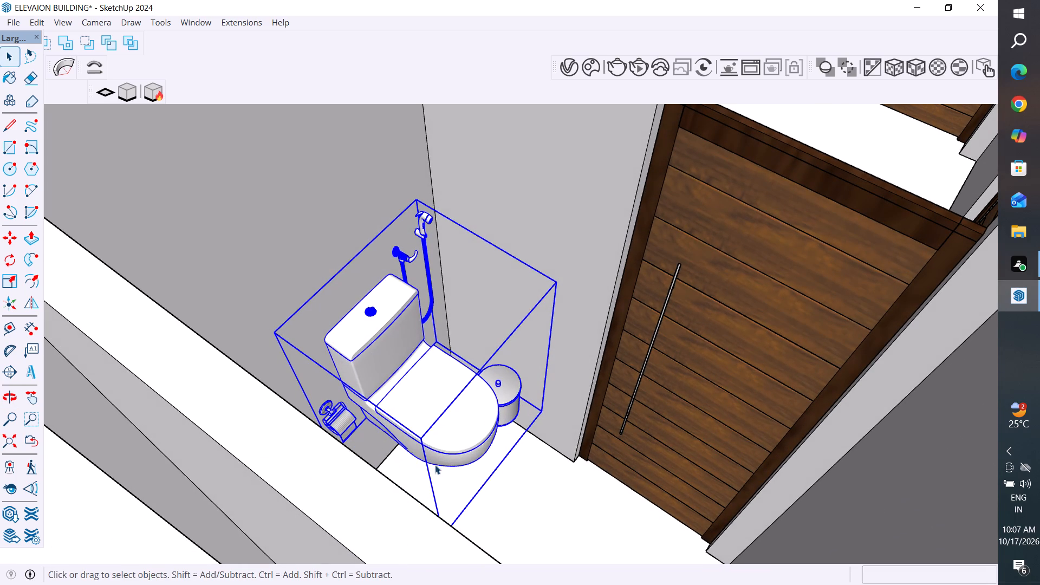
pyautogui.press('m')
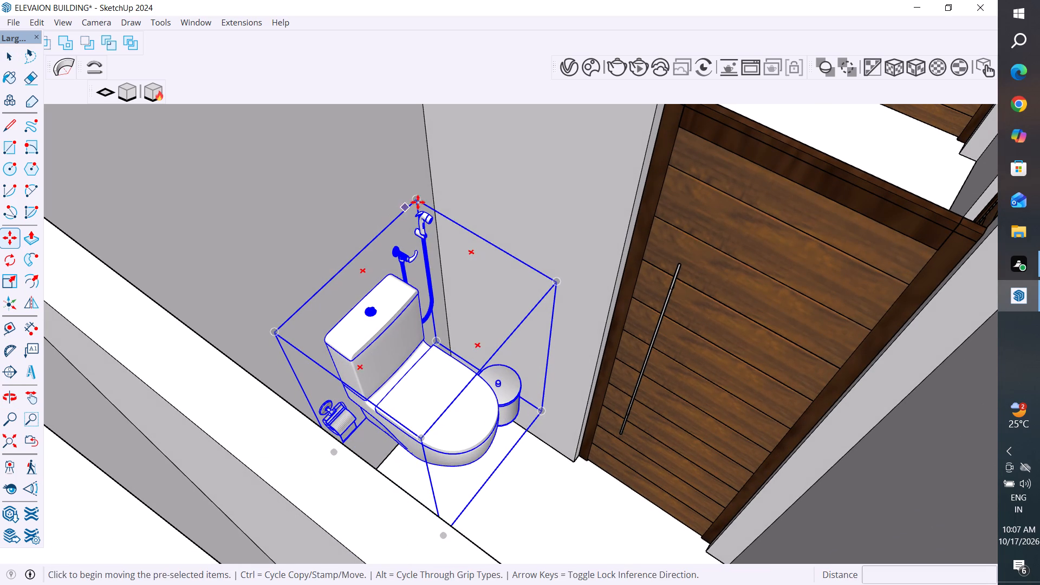
pyautogui.click(418, 196)
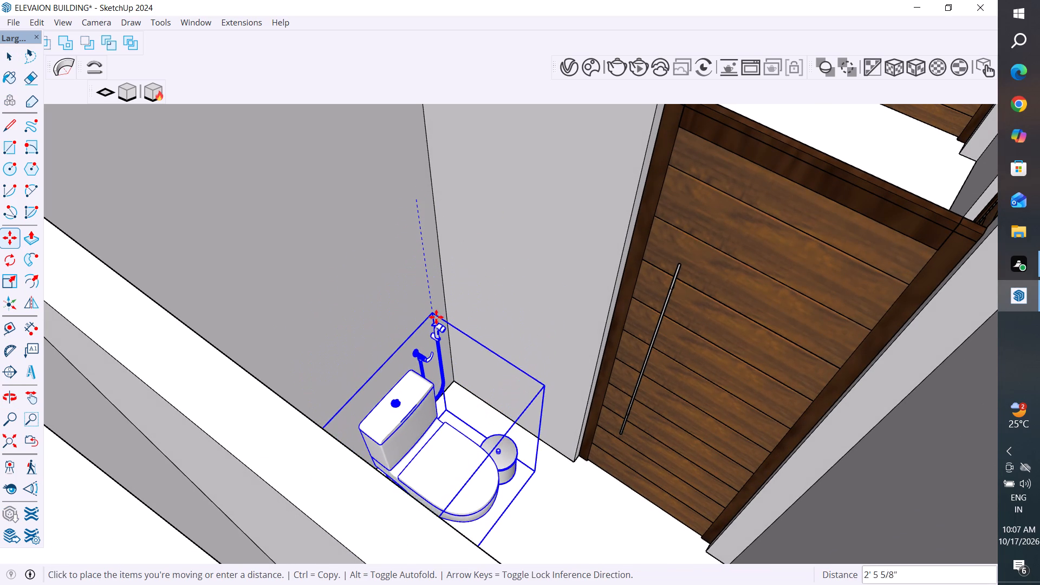
pyautogui.click(438, 323)
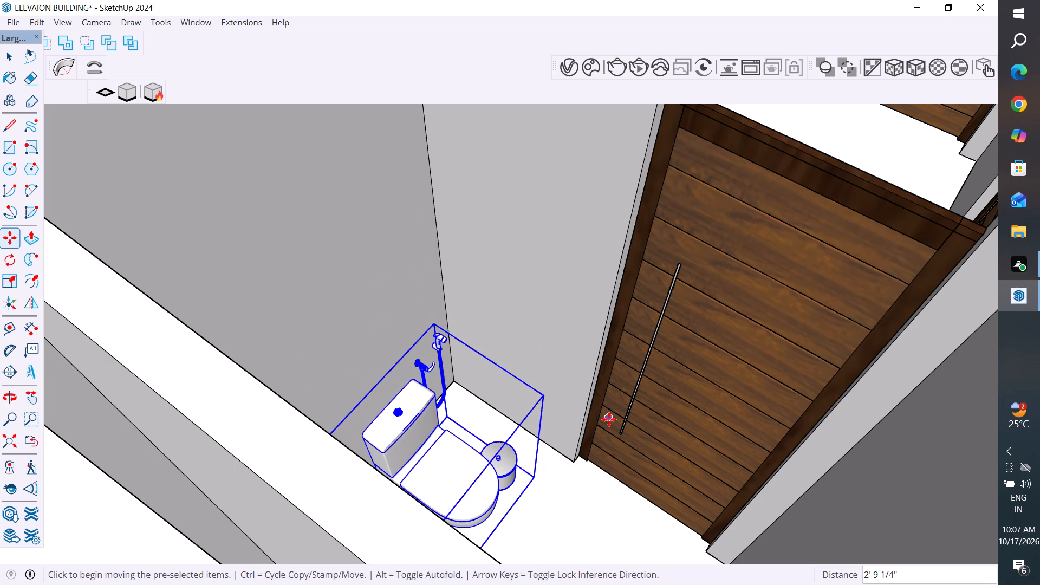
pyautogui.moveTo(609, 419); pyautogui.dragTo(461, 442, button='middle')
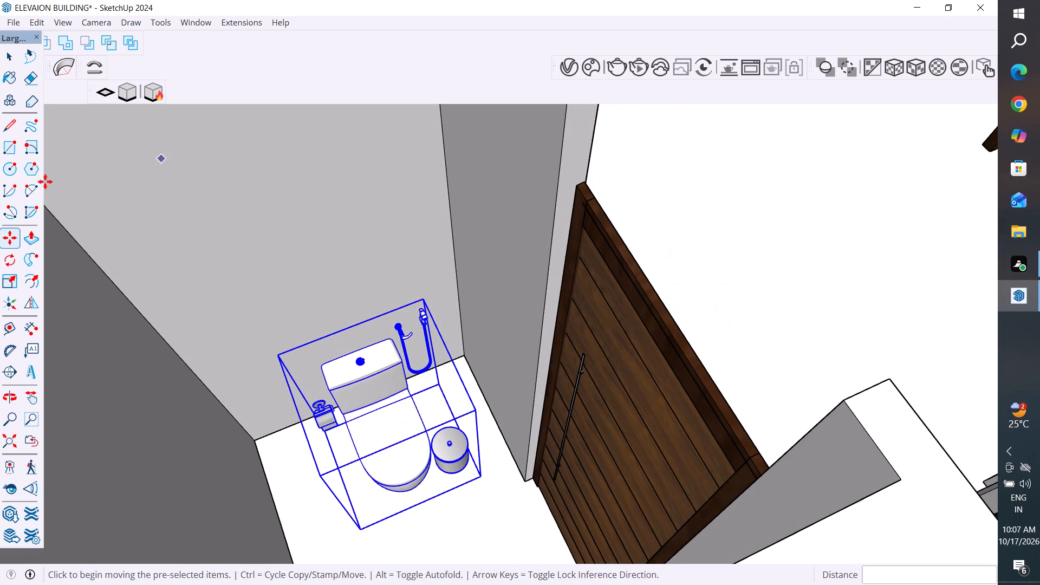
pyautogui.click(17, 60)
# Hide the small bathroom's wooden door.
pyautogui.click(668, 204)
pyautogui.scroll(-5, 386, 434)
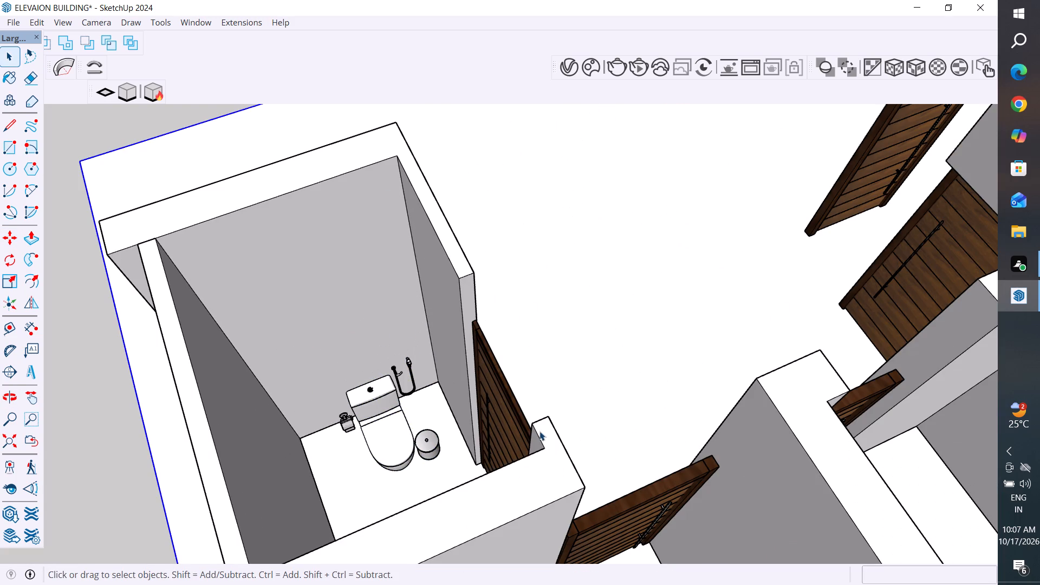
pyautogui.click(491, 408)
pyautogui.rightClick(491, 408)
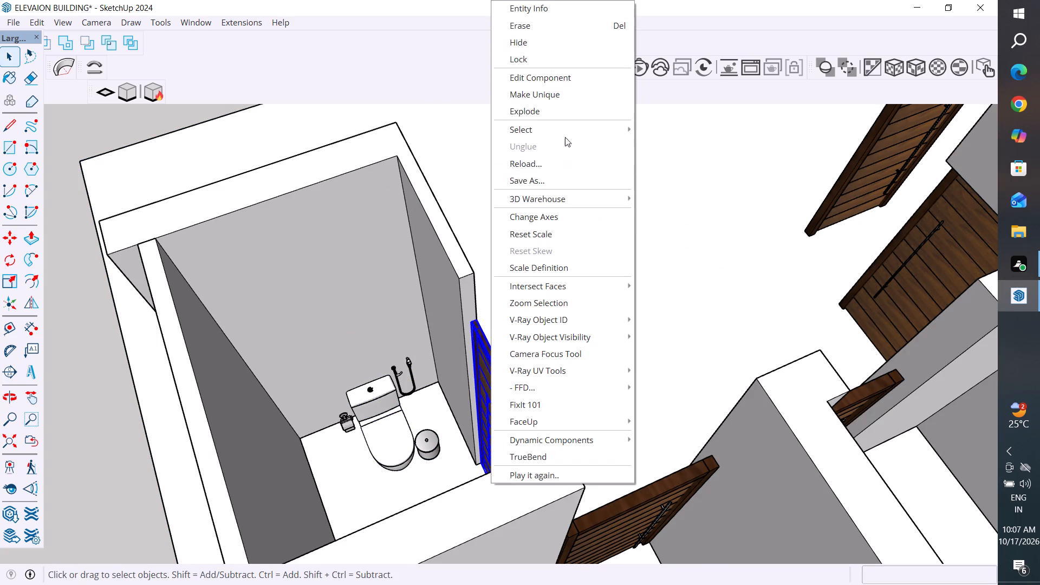
pyautogui.click(567, 42)
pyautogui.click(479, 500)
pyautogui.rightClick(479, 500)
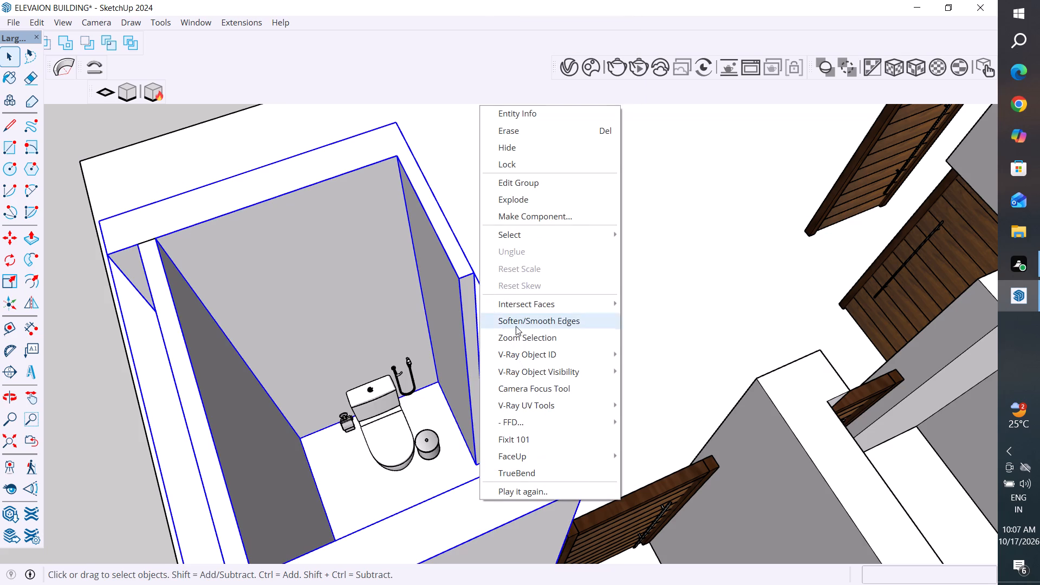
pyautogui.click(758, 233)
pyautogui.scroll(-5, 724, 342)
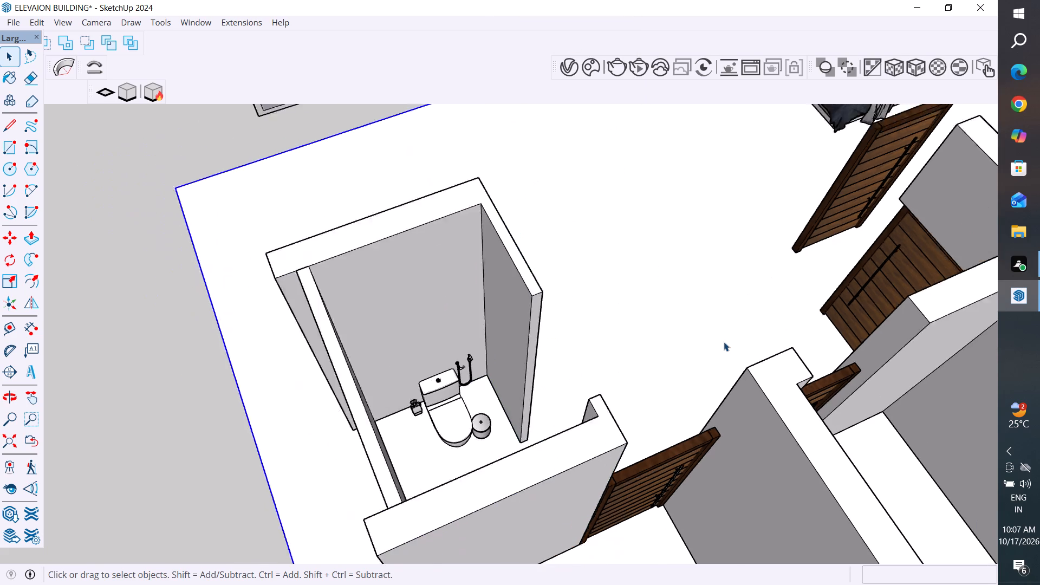
# Explode the WC group in the small bathroom into its separate fixtures.
pyautogui.moveTo(719, 367); pyautogui.dragTo(316, 365, button='middle')
pyautogui.scroll(5, 411, 387)
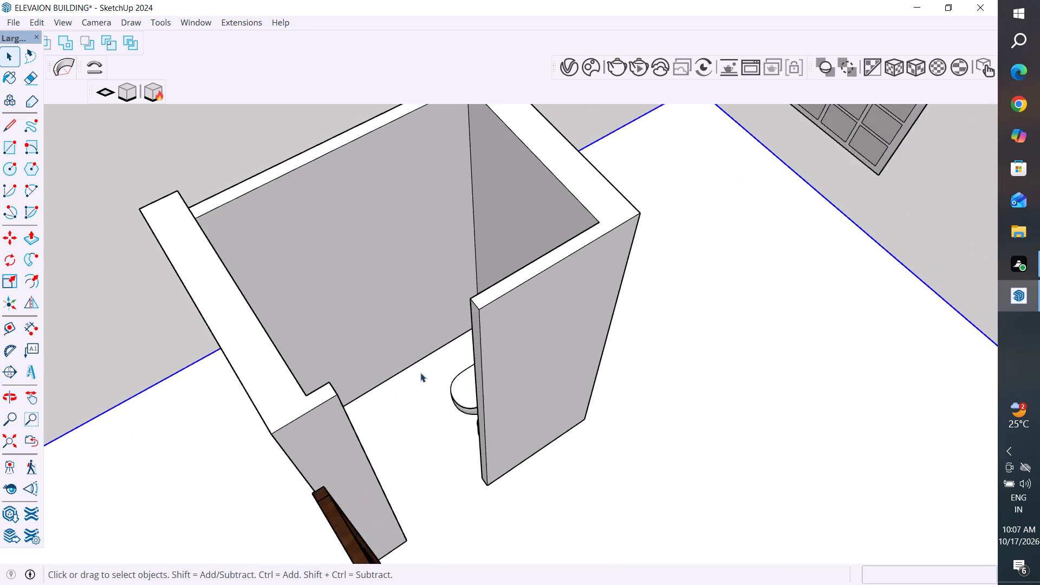
pyautogui.scroll(4, 420, 373)
pyautogui.moveTo(480, 400); pyautogui.dragTo(459, 360, button='middle')
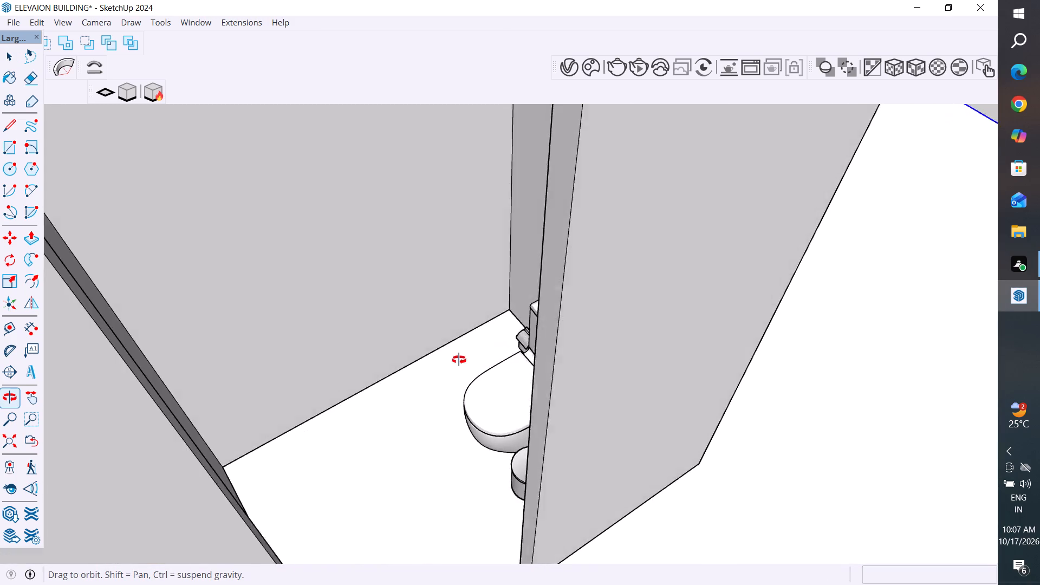
pyautogui.moveTo(459, 360); pyautogui.dragTo(401, 223, button='middle')
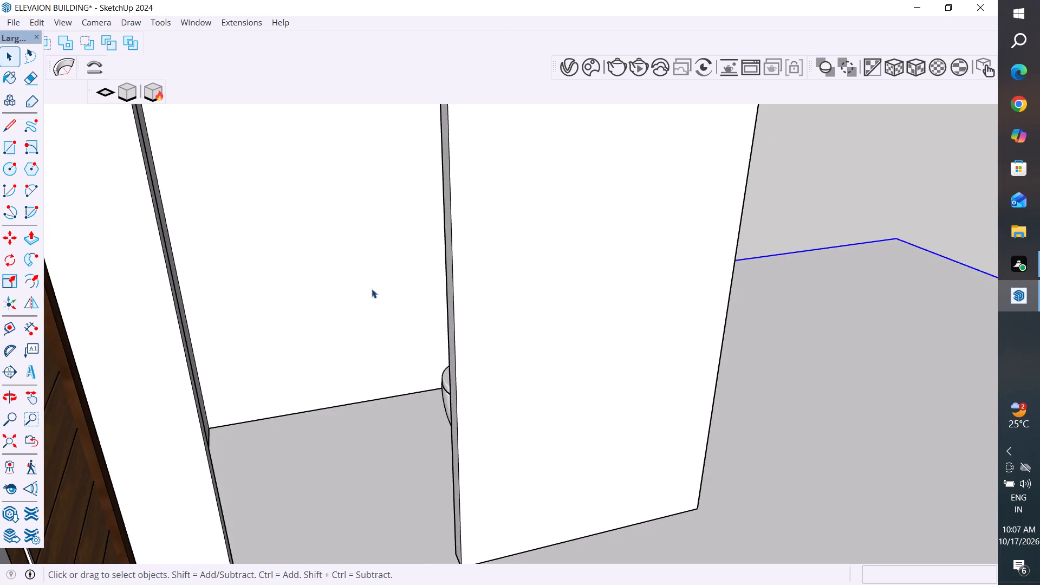
pyautogui.scroll(3, 369, 290)
pyautogui.moveTo(383, 300); pyautogui.dragTo(417, 247, button='middle')
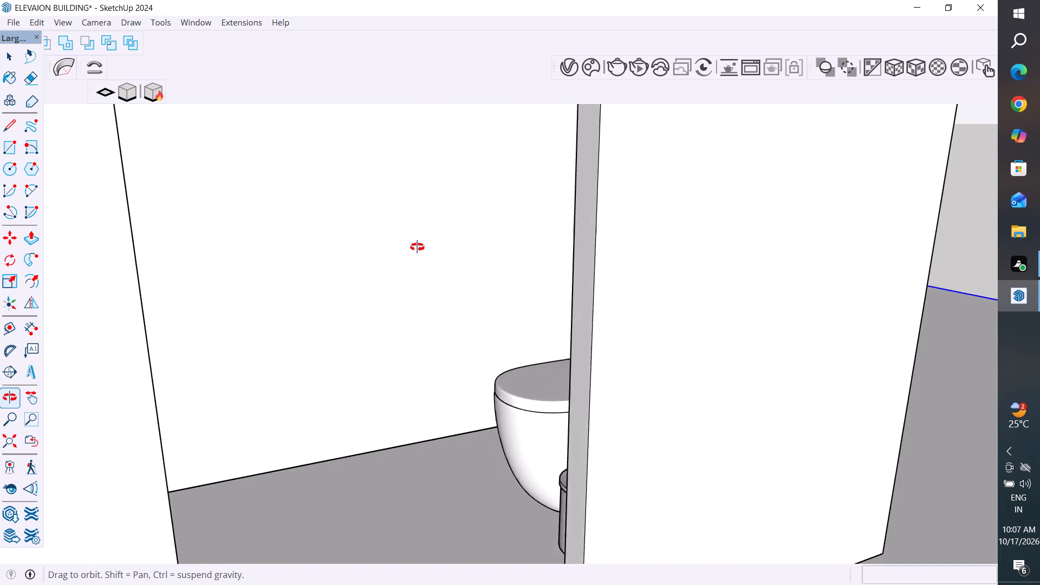
pyautogui.moveTo(417, 247); pyautogui.dragTo(424, 171, button='middle')
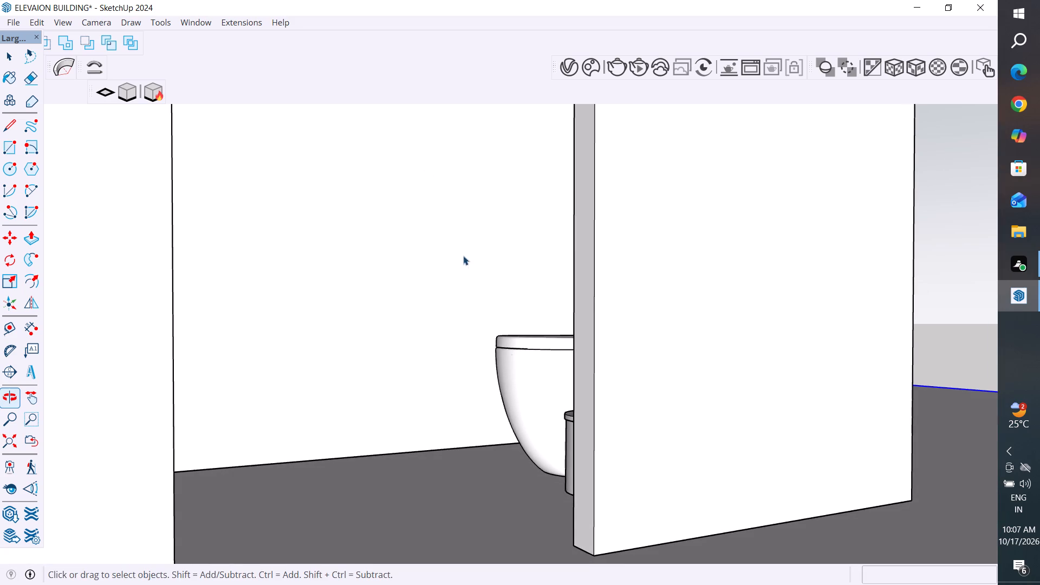
pyautogui.scroll(2, 516, 387)
pyautogui.moveTo(513, 399); pyautogui.dragTo(554, 349, button='middle')
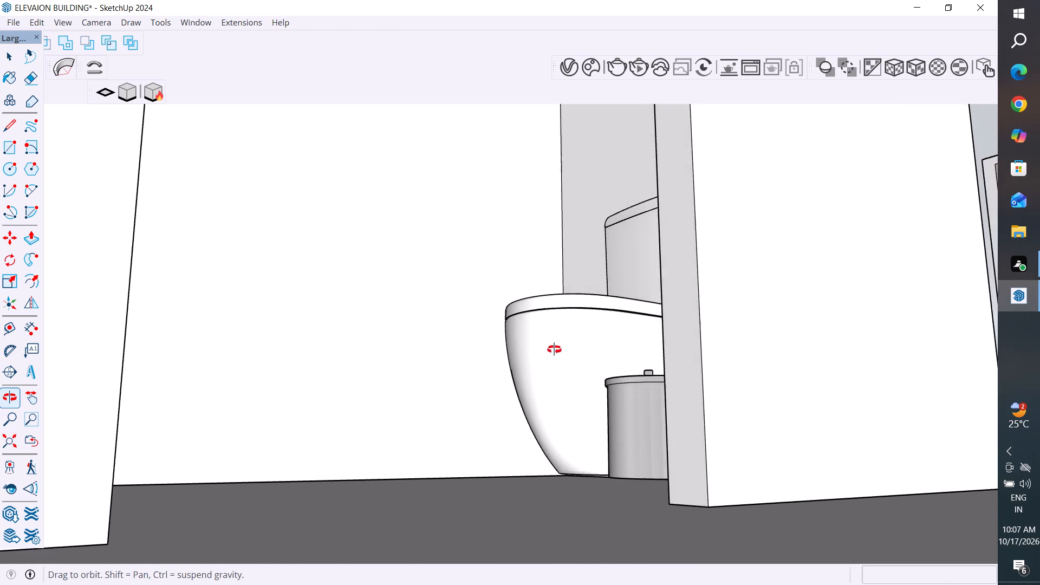
pyautogui.moveTo(554, 349); pyautogui.dragTo(584, 402, button='middle')
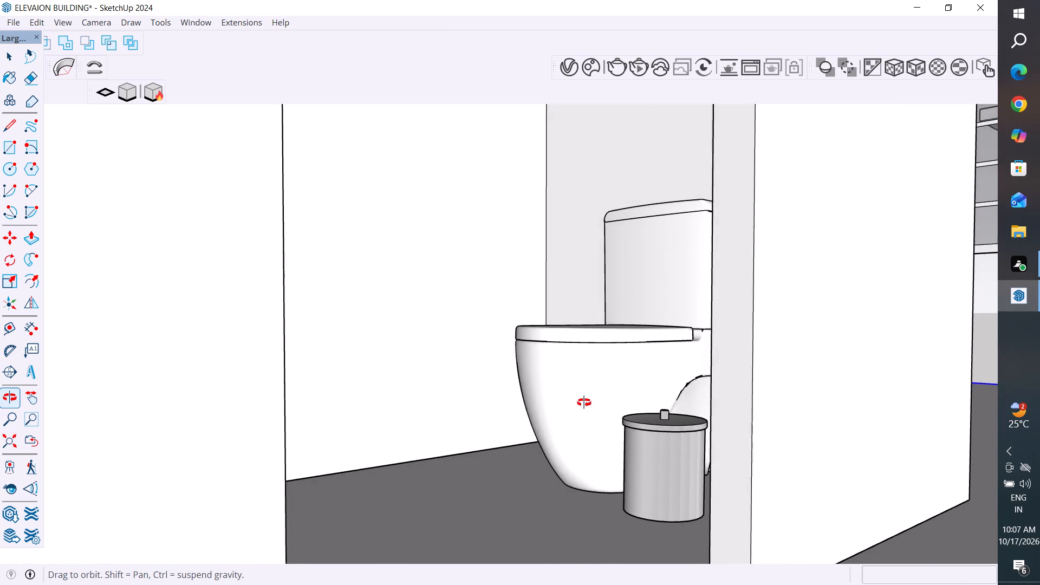
pyautogui.moveTo(584, 402); pyautogui.dragTo(568, 403, button='middle')
pyautogui.click(568, 402)
pyautogui.rightClick(568, 402)
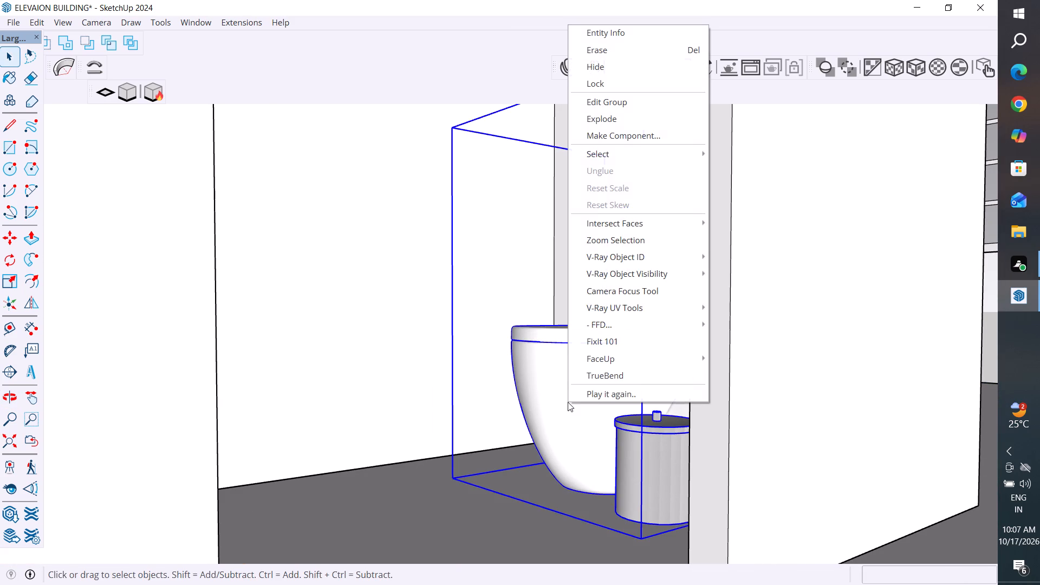
pyautogui.click(604, 122)
# Hide the wooden door in the inner wall opening facing the small bathroom.
pyautogui.moveTo(586, 314); pyautogui.dragTo(594, 320, button='middle')
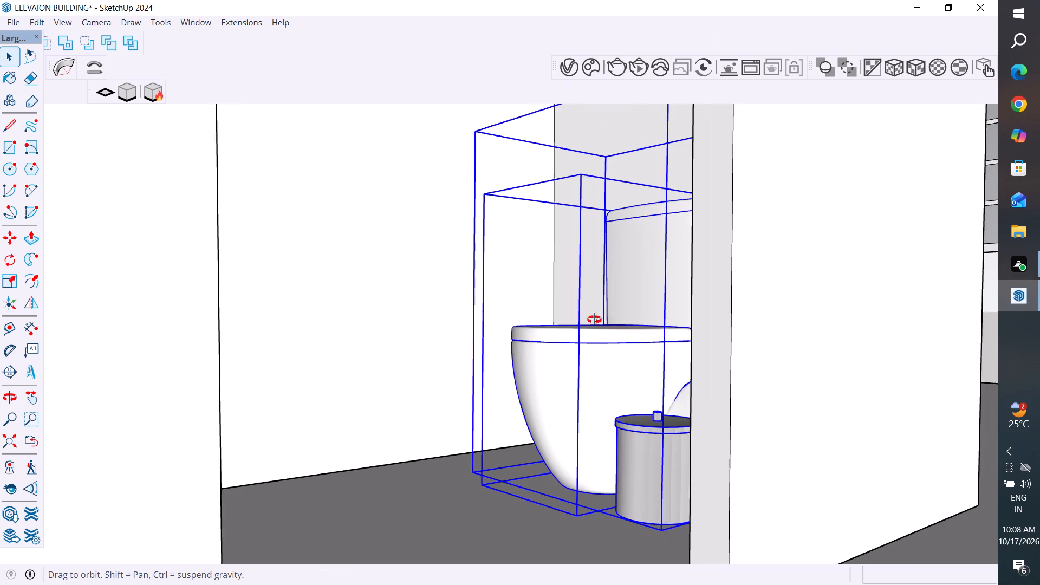
pyautogui.moveTo(594, 320); pyautogui.dragTo(580, 321, button='middle')
pyautogui.scroll(-6, 600, 326)
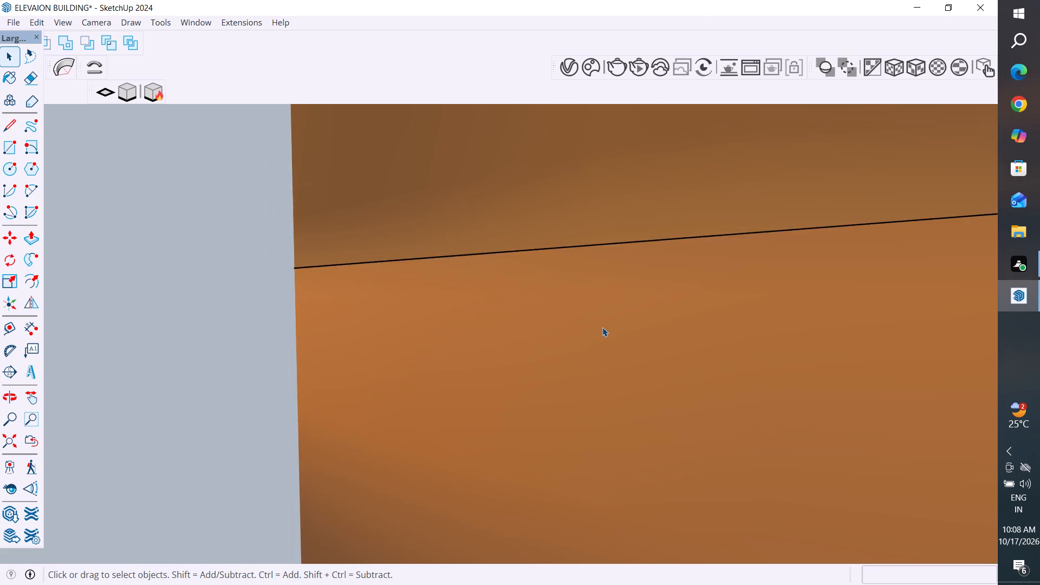
pyautogui.scroll(-4, 602, 327)
pyautogui.scroll(-19, 578, 418)
pyautogui.click(205, 64)
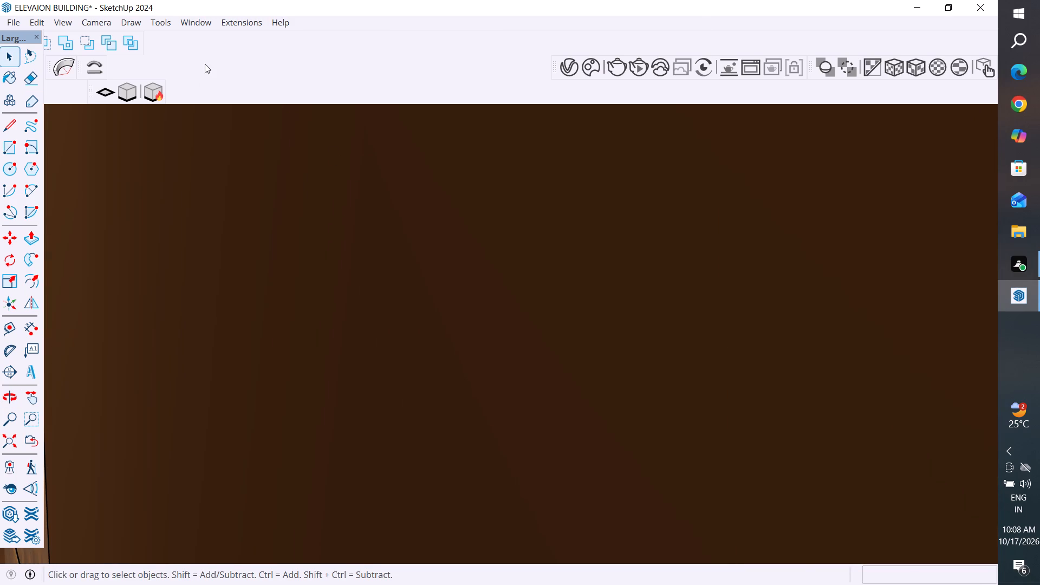
pyautogui.scroll(-20, 375, 316)
pyautogui.scroll(-14, 375, 316)
pyautogui.moveTo(466, 369); pyautogui.dragTo(471, 417, button='middle')
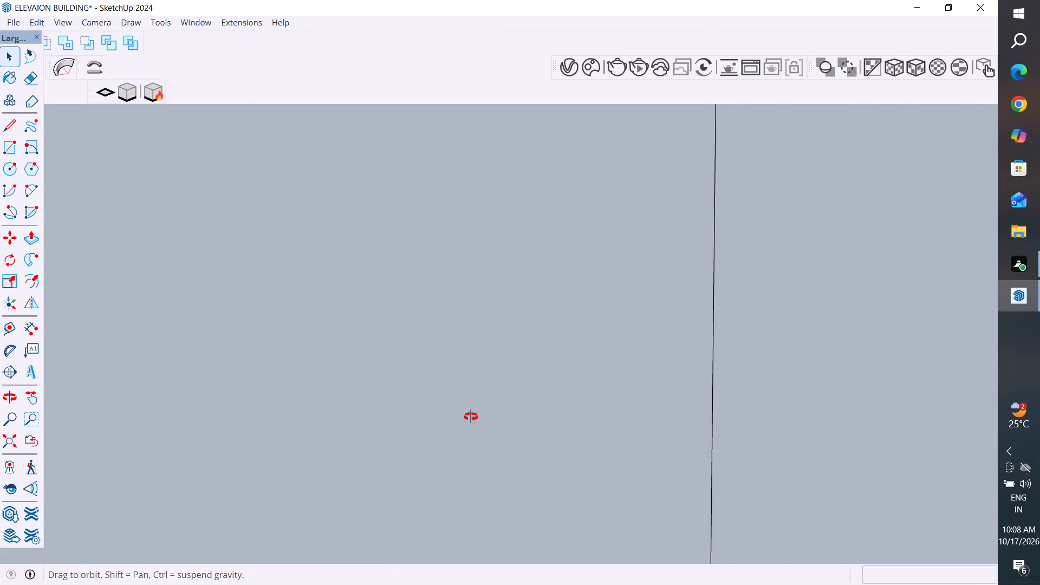
pyautogui.moveTo(471, 417); pyautogui.dragTo(474, 497, button='middle')
pyautogui.scroll(-20, 438, 410)
pyautogui.scroll(-17, 438, 410)
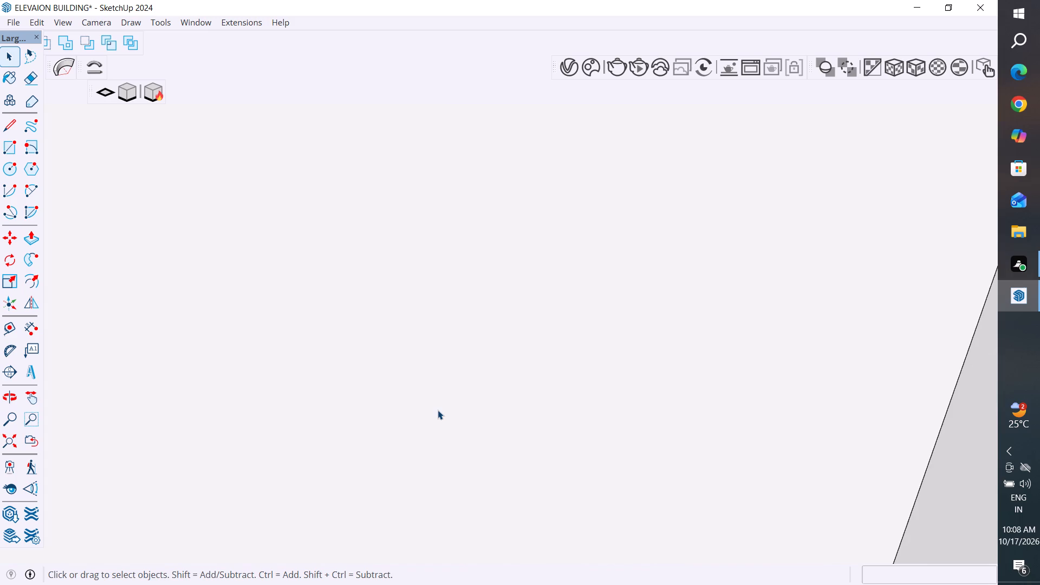
pyautogui.scroll(-20, 438, 410)
pyautogui.scroll(-20, 438, 410)
pyautogui.scroll(-7, 438, 410)
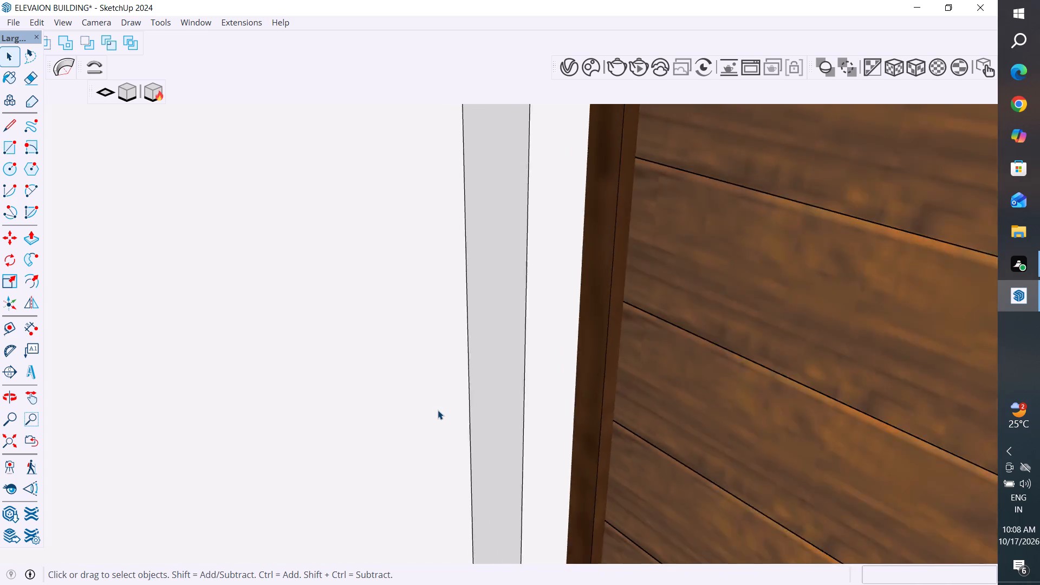
pyautogui.scroll(-18, 438, 410)
pyautogui.scroll(-18, 438, 410)
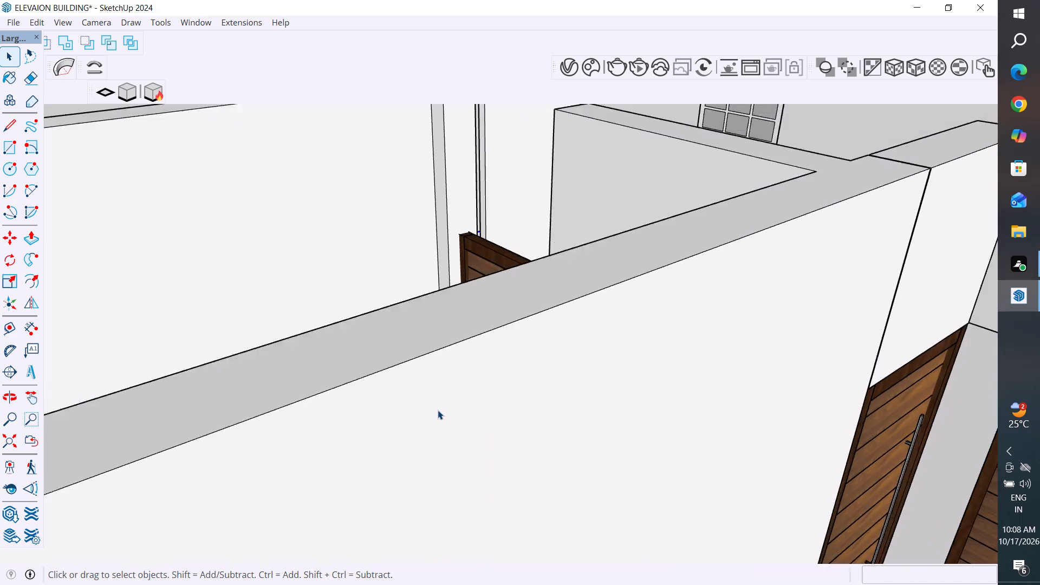
pyautogui.scroll(-20, 438, 410)
pyautogui.scroll(-3, 438, 410)
pyautogui.scroll(-2, 490, 384)
pyautogui.click(511, 212)
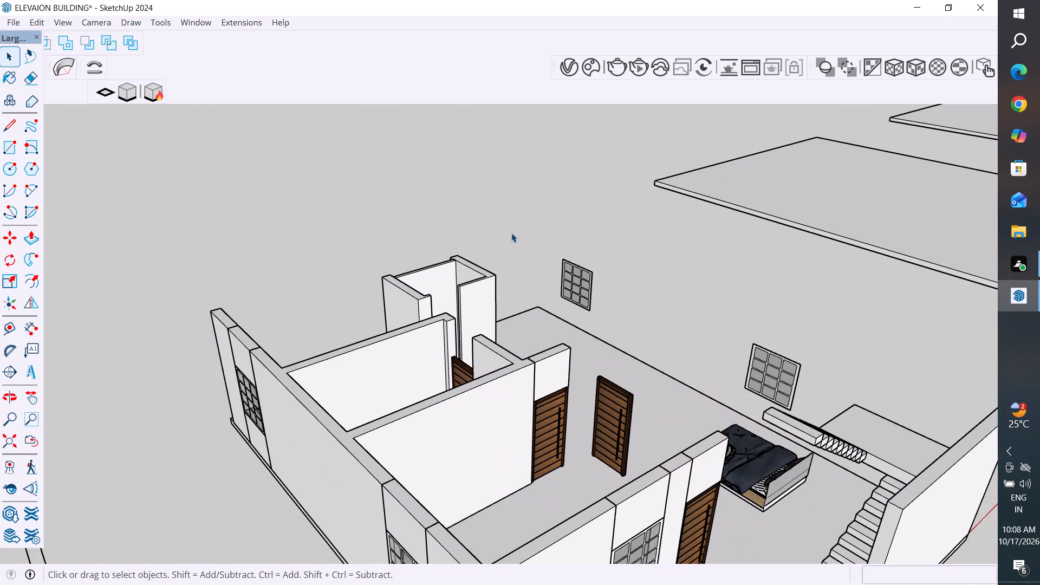
pyautogui.scroll(1, 527, 379)
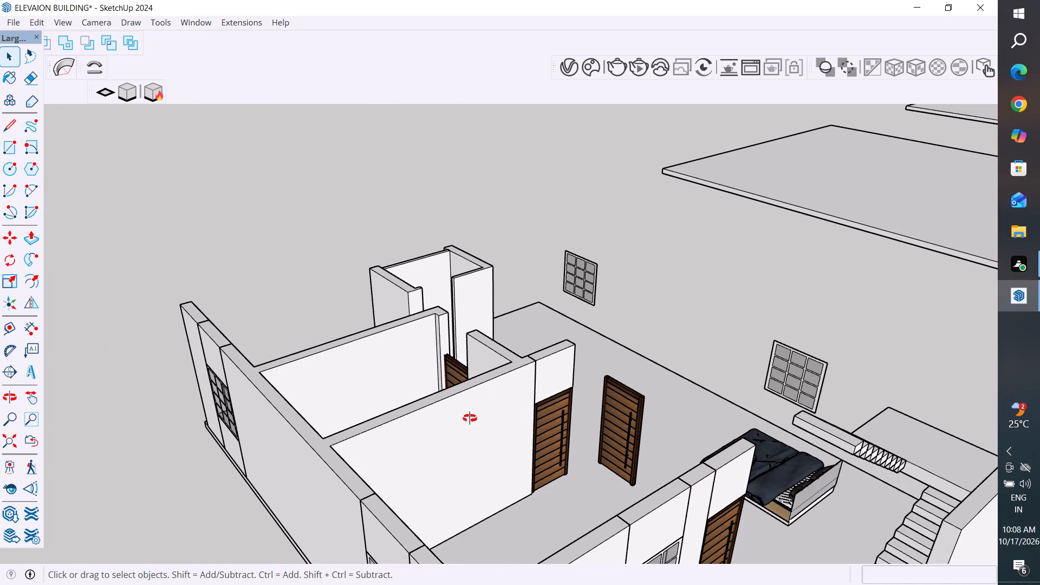
pyautogui.moveTo(470, 418); pyautogui.dragTo(483, 476, button='middle')
pyautogui.click(459, 373)
pyautogui.rightClick(458, 373)
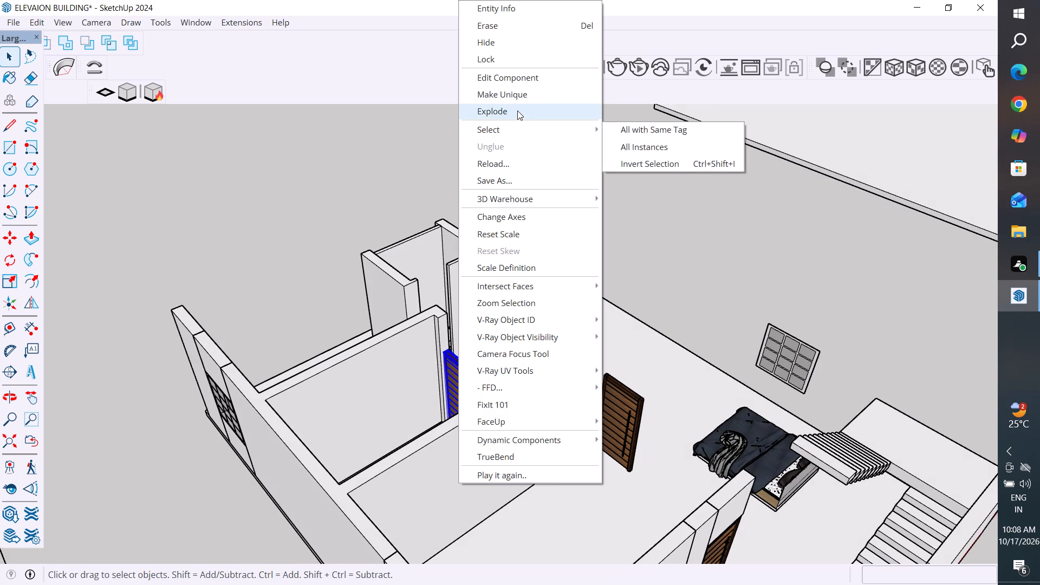
pyautogui.click(508, 47)
# Hide the wall group of the rooms adjoining the small bathroom.
pyautogui.click(425, 353)
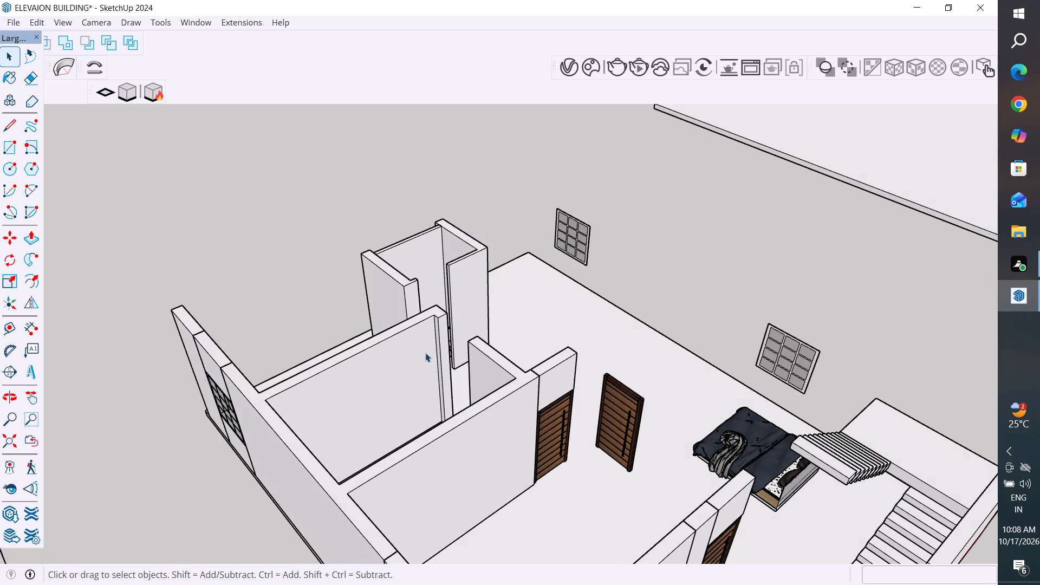
pyautogui.rightClick(425, 353)
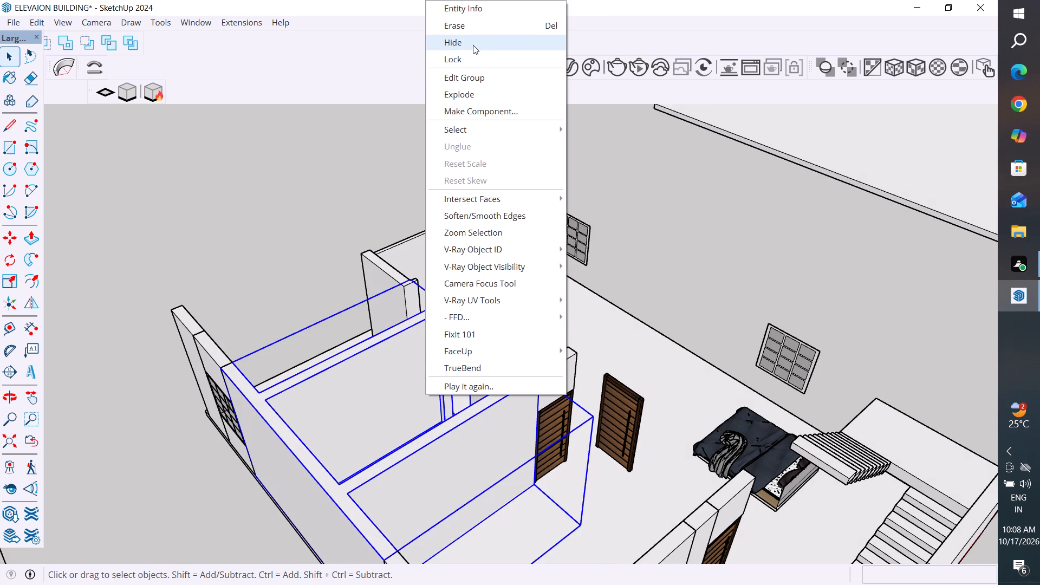
pyautogui.click(473, 45)
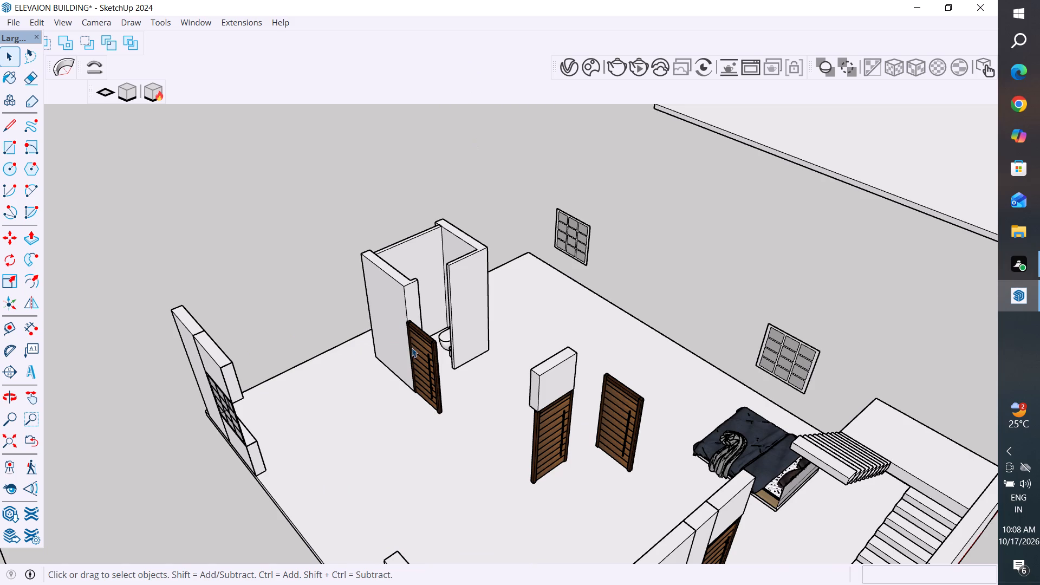
# Hide the wooden door standing against the small bathroom's outer wall, beside its entrance.
pyautogui.scroll(3, 428, 362)
pyautogui.click(428, 362)
pyautogui.rightClick(428, 362)
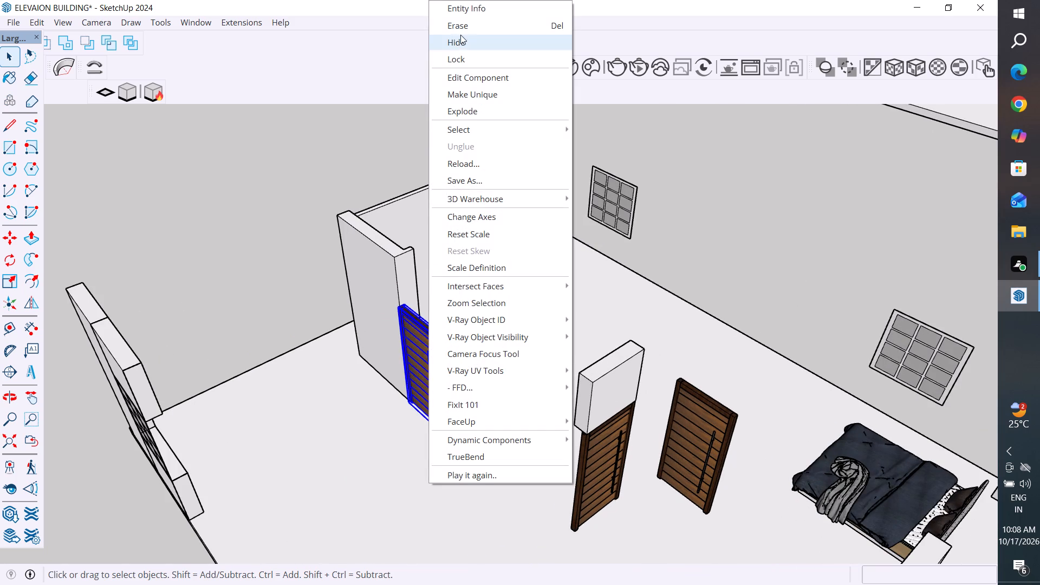
pyautogui.click(464, 38)
# Move the toilet on its own about 10 1/16" upward, leaving the bin and other fixtures in place.
pyautogui.scroll(4, 470, 115)
pyautogui.moveTo(445, 231); pyautogui.dragTo(463, 149, button='middle')
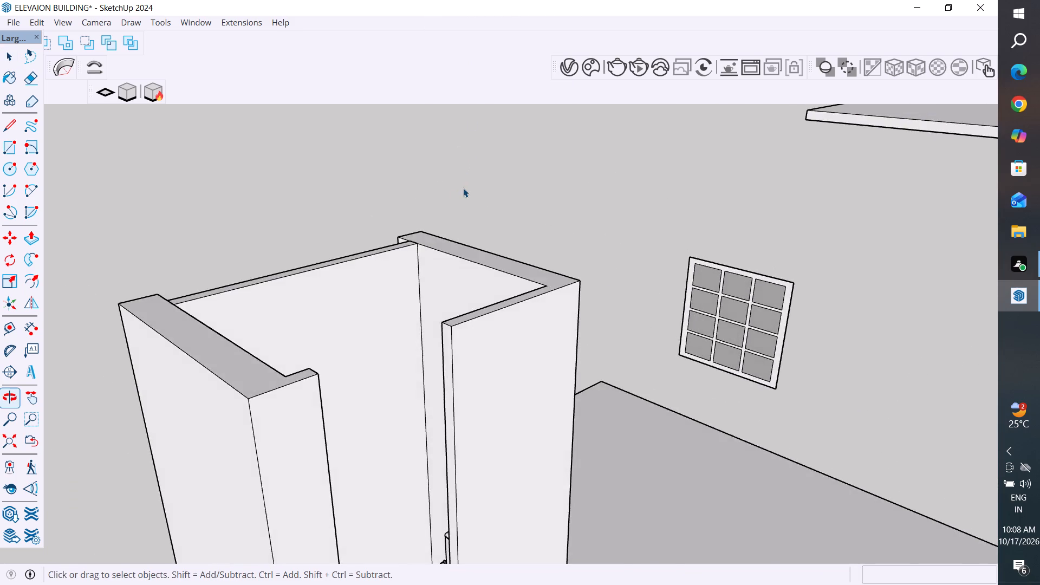
pyautogui.scroll(-5, 463, 188)
pyautogui.scroll(8, 459, 298)
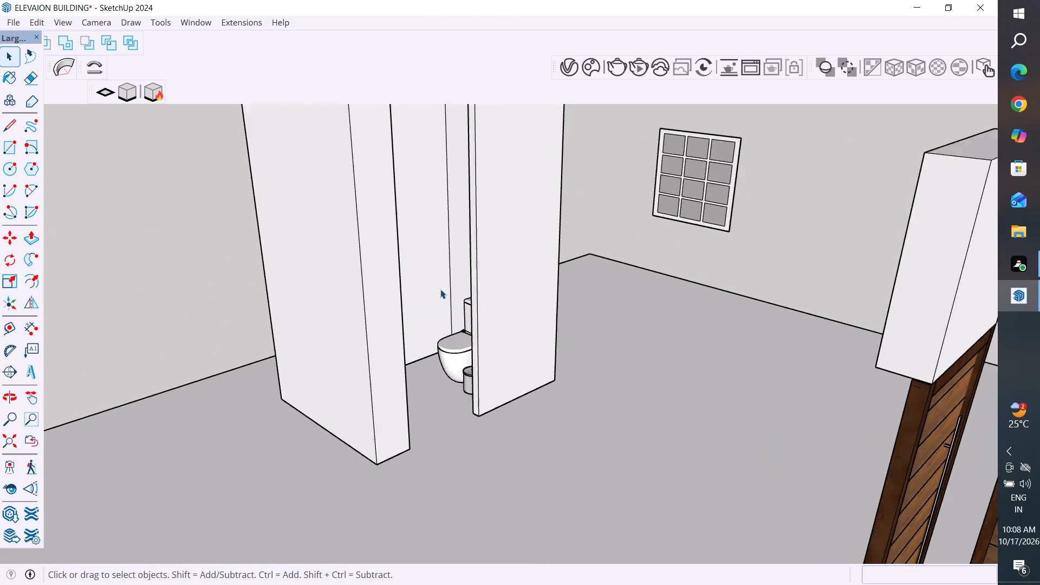
pyautogui.scroll(5, 440, 289)
pyautogui.scroll(8, 418, 348)
pyautogui.moveTo(446, 357); pyautogui.dragTo(450, 360, button='middle')
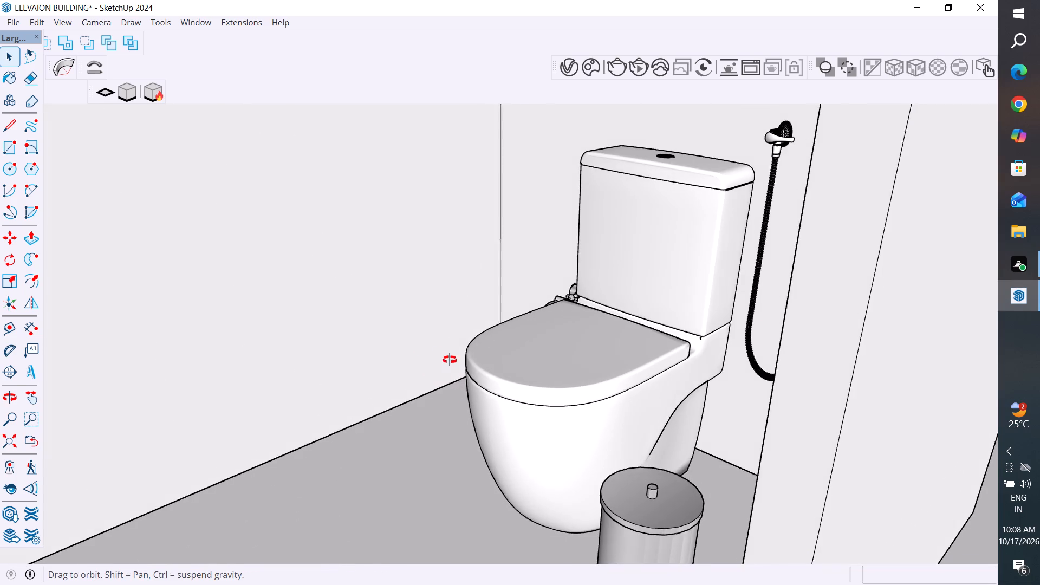
pyautogui.moveTo(450, 360); pyautogui.dragTo(488, 378, button='middle')
pyautogui.scroll(1, 542, 379)
pyautogui.scroll(-5, 401, 497)
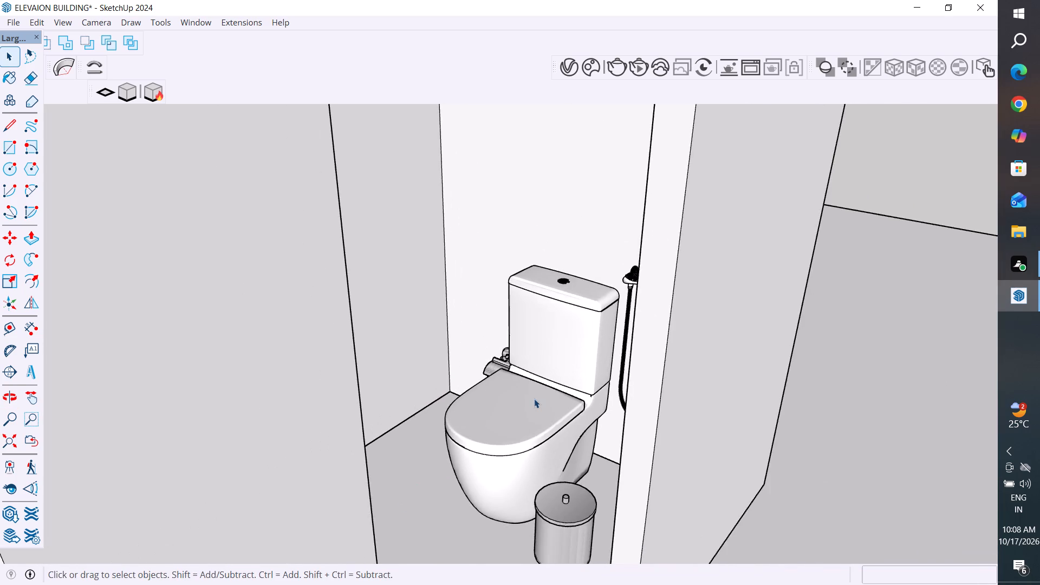
pyautogui.scroll(8, 537, 395)
pyautogui.moveTo(562, 392); pyautogui.dragTo(607, 373, button='middle')
pyautogui.click(598, 239)
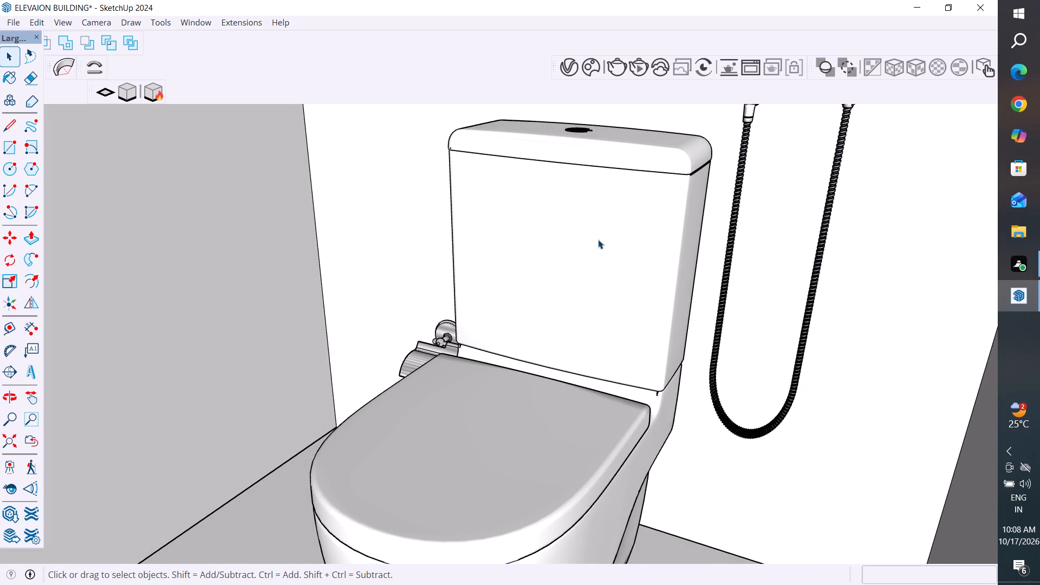
pyautogui.press('m')
pyautogui.scroll(-5, 599, 410)
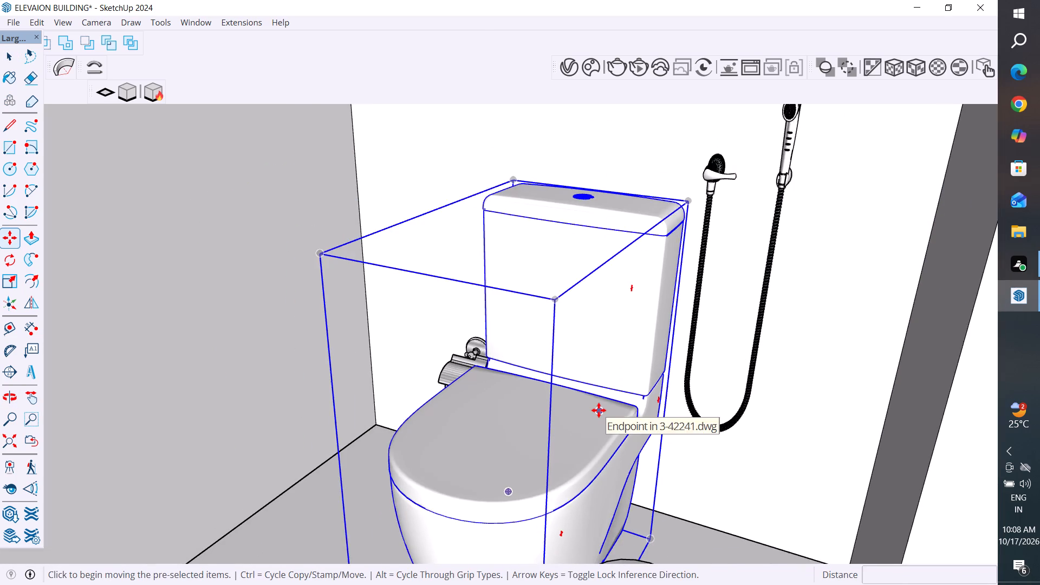
pyautogui.scroll(-1, 599, 410)
pyautogui.moveTo(584, 422); pyautogui.dragTo(538, 448, button='middle')
pyautogui.scroll(-7, 490, 478)
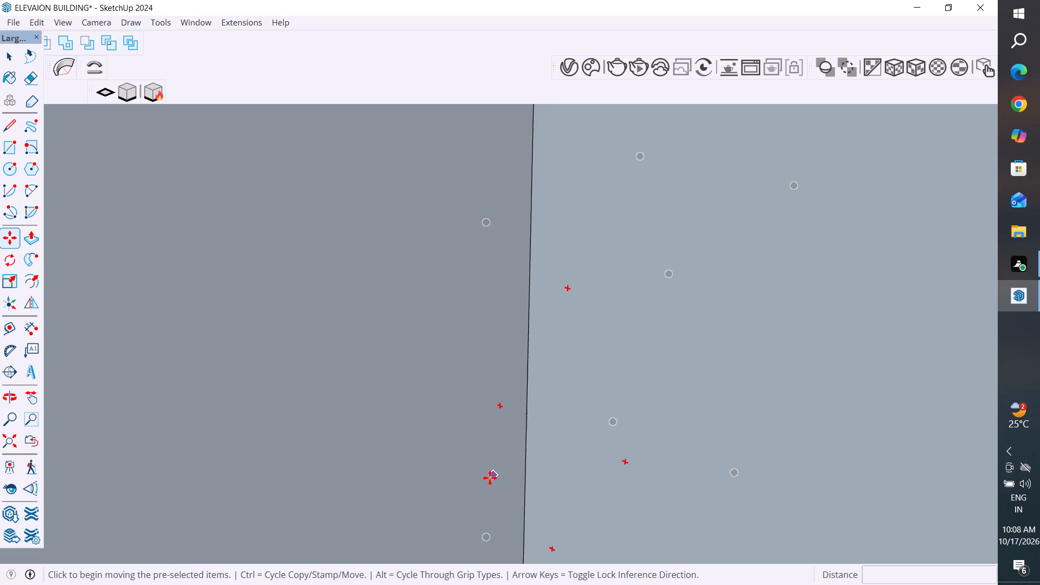
pyautogui.scroll(-4, 490, 478)
pyautogui.click(11, 60)
pyautogui.scroll(-12, 340, 379)
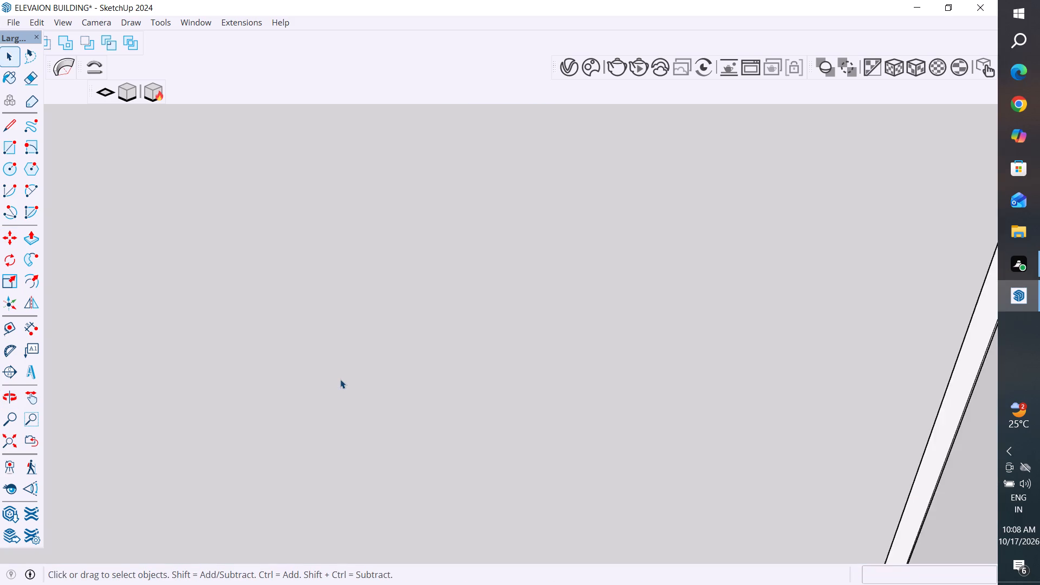
pyautogui.scroll(-20, 340, 379)
pyautogui.scroll(-20, 340, 379)
pyautogui.scroll(-9, 340, 379)
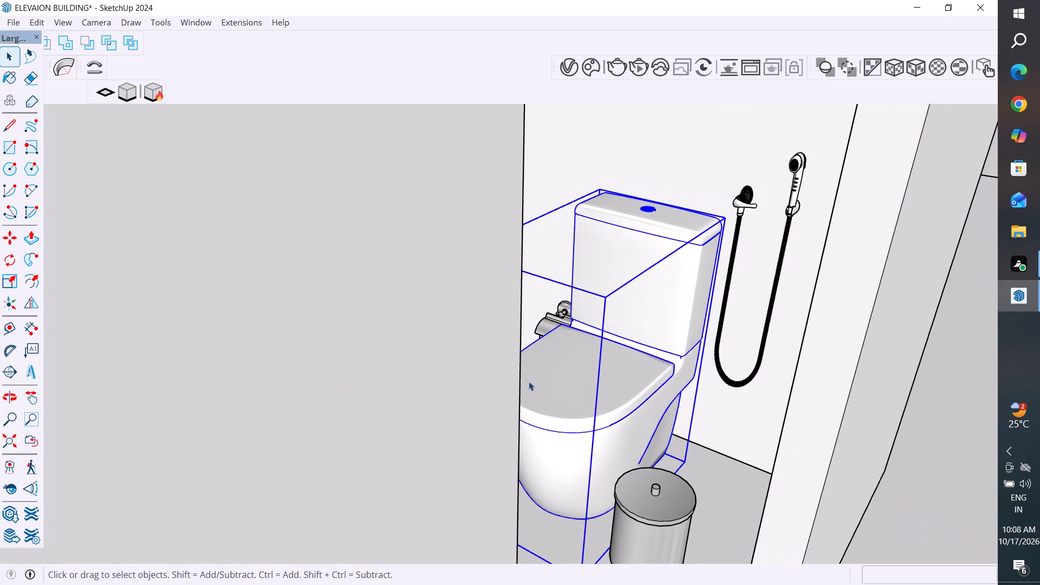
pyautogui.moveTo(712, 362); pyautogui.dragTo(695, 371, button='middle')
pyautogui.press('m')
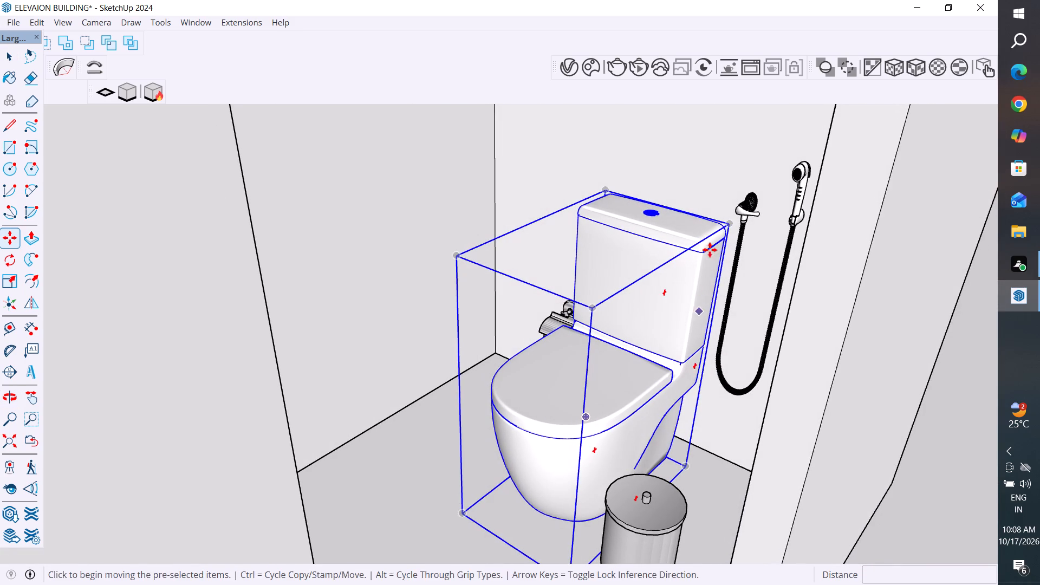
pyautogui.click(731, 222)
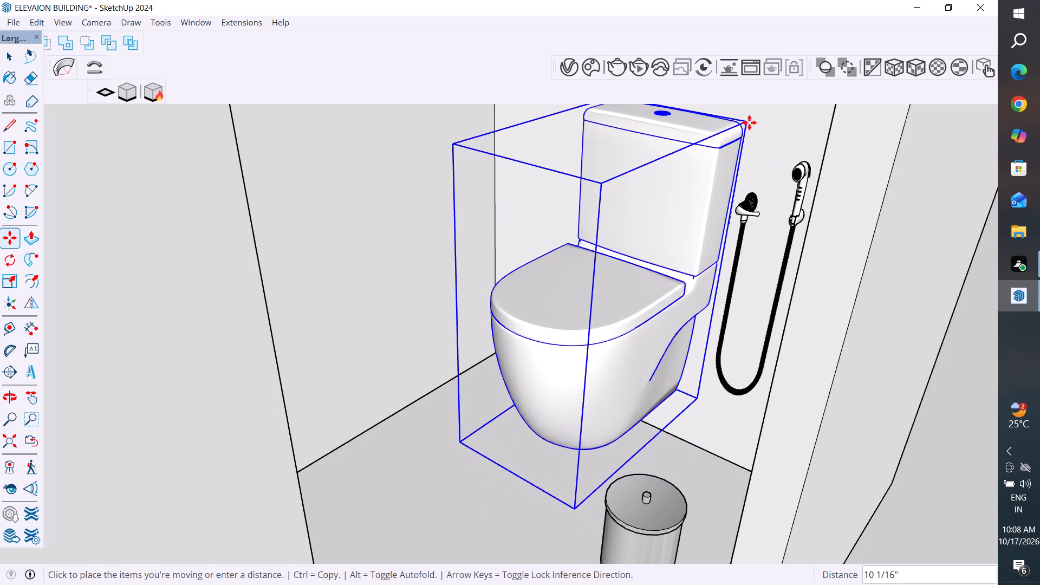
pyautogui.click(749, 122)
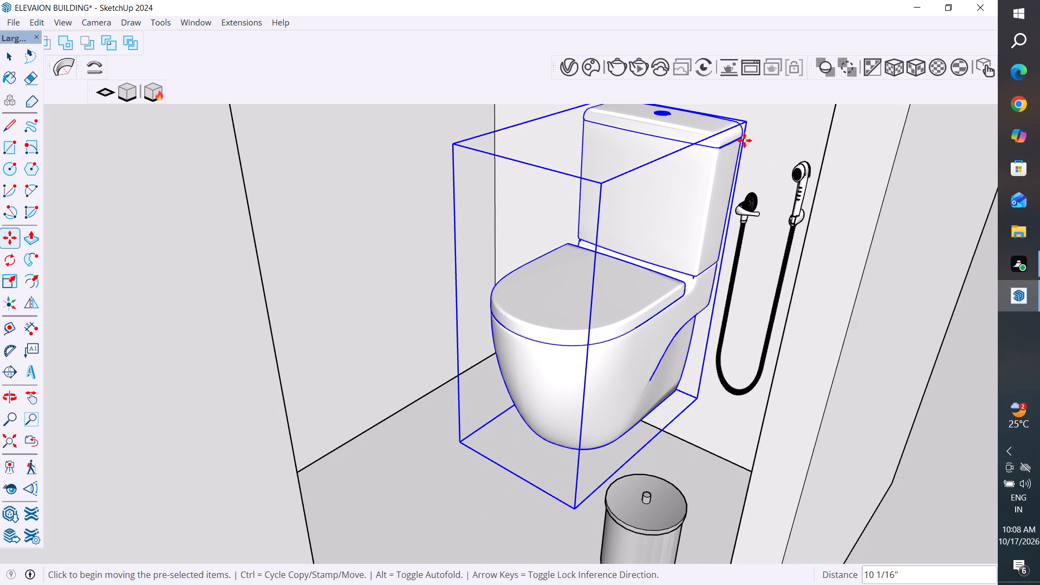
pyautogui.click(8, 57)
pyautogui.scroll(-5, 277, 285)
pyautogui.moveTo(360, 312); pyautogui.dragTo(372, 279, button='middle')
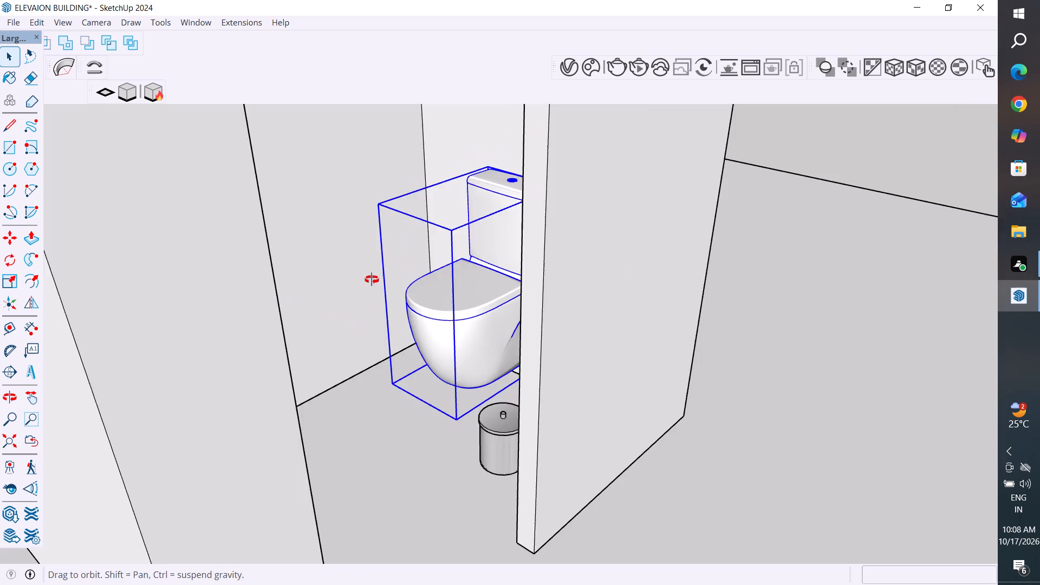
# Move the toilet straight down a few inches toward the floor.
pyautogui.moveTo(372, 279); pyautogui.dragTo(385, 179, button='middle')
pyautogui.moveTo(472, 281); pyautogui.dragTo(491, 320, button='middle')
pyautogui.scroll(3, 506, 179)
pyautogui.moveTo(528, 185); pyautogui.dragTo(541, 194, button='middle')
pyautogui.press('m')
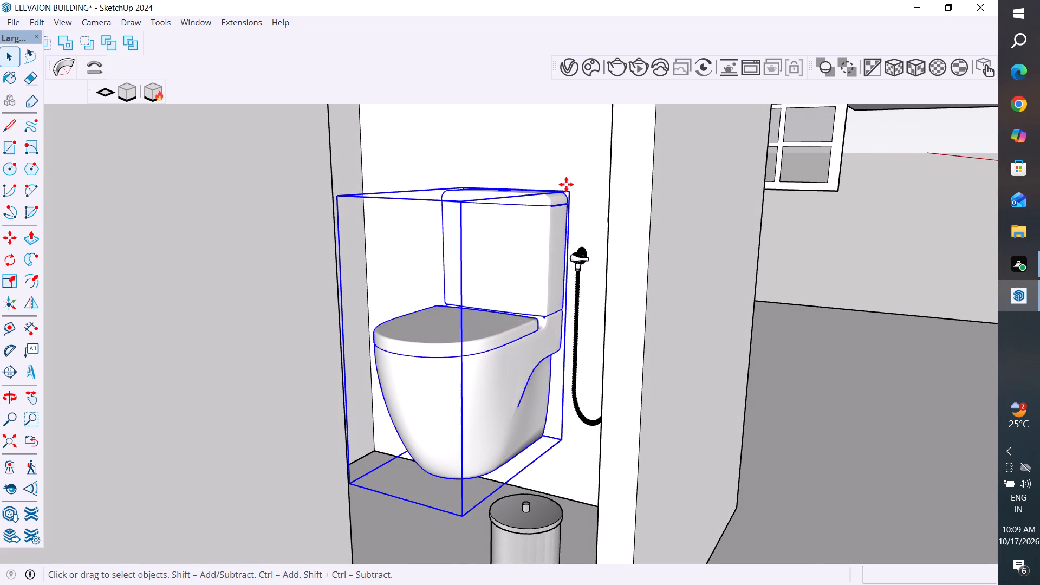
pyautogui.click(574, 193)
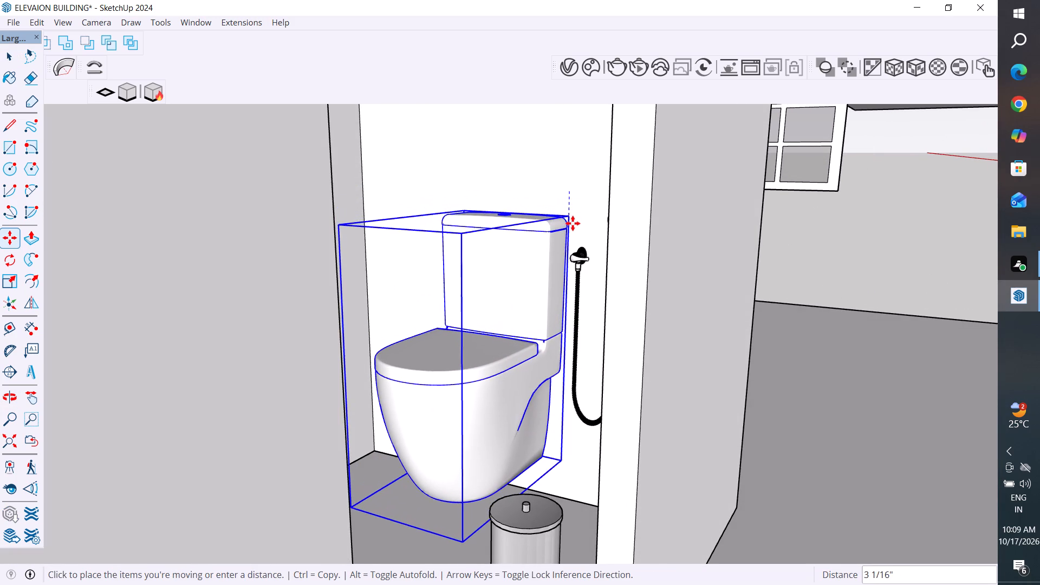
pyautogui.click(574, 225)
pyautogui.click(15, 58)
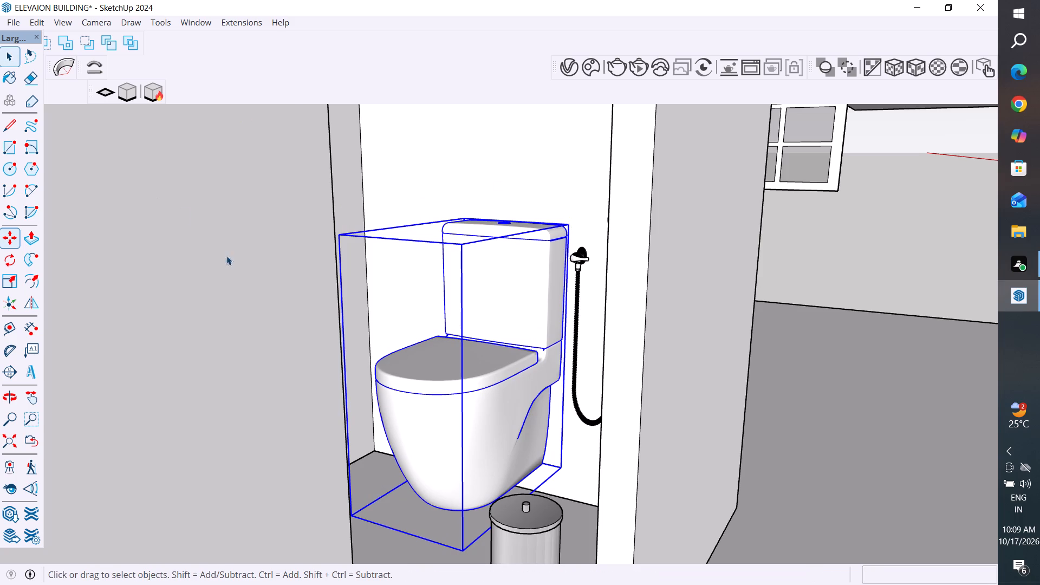
# Explode the component holding the bin and remaining WC fixtures, including the component nested in it, so the bin is separate.
pyautogui.scroll(-10, 226, 272)
pyautogui.click(834, 326)
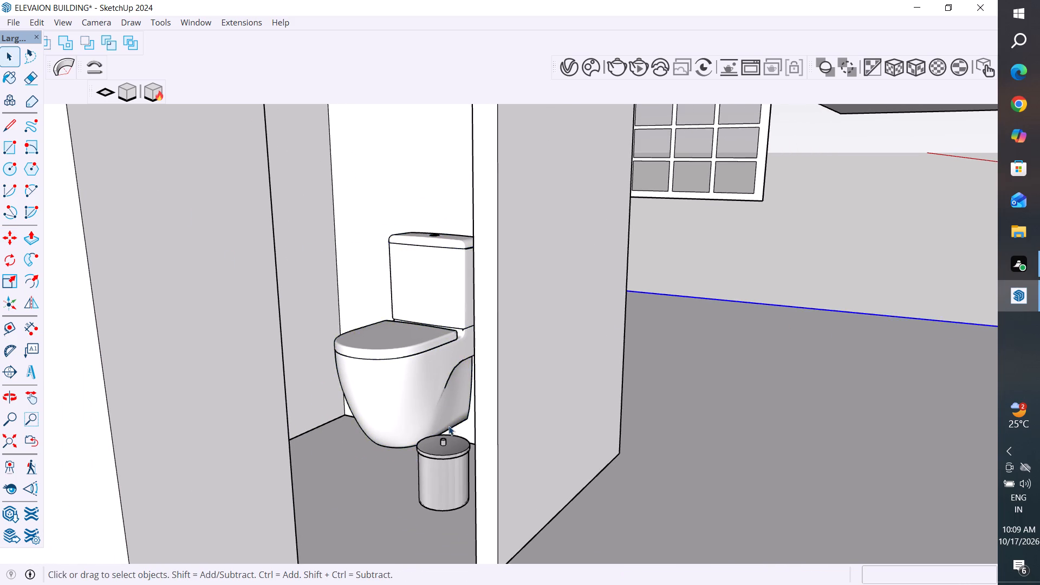
pyautogui.scroll(-3, 448, 426)
pyautogui.scroll(3, 450, 479)
pyautogui.click(455, 464)
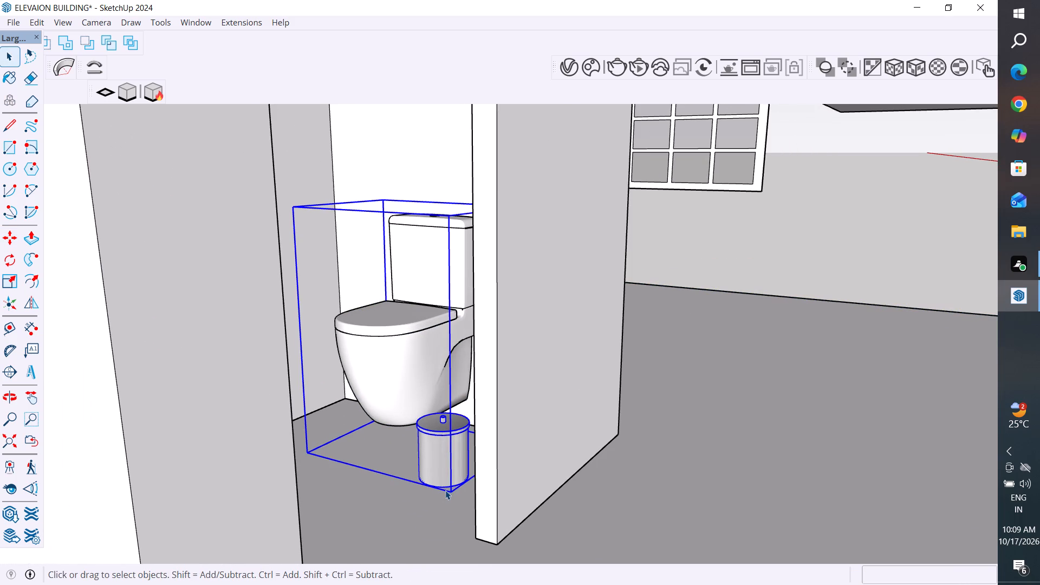
pyautogui.rightClick(441, 476)
pyautogui.click(510, 109)
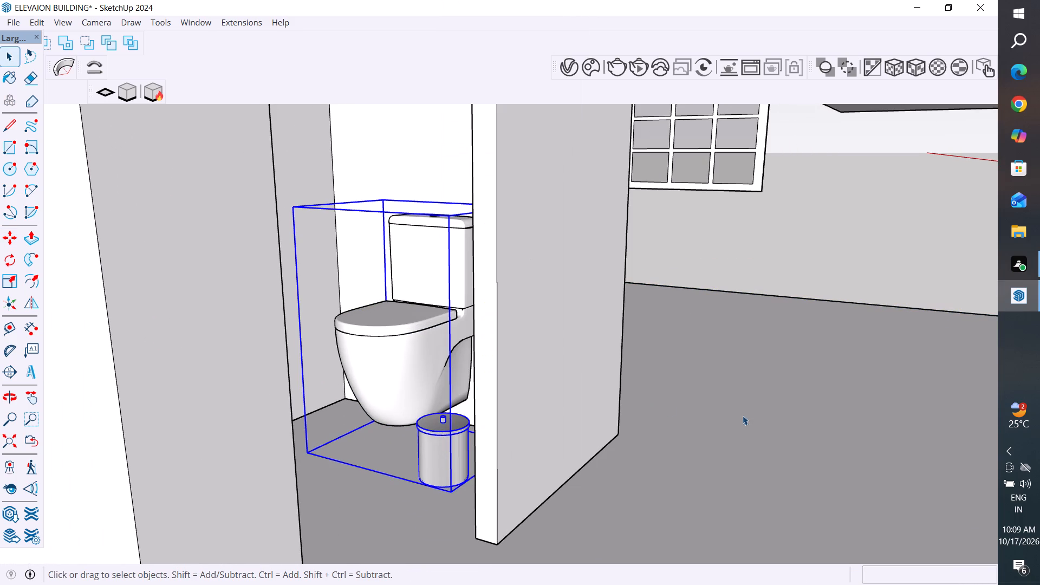
pyautogui.click(743, 415)
pyautogui.scroll(2, 417, 474)
pyautogui.click(435, 467)
pyautogui.rightClick(435, 467)
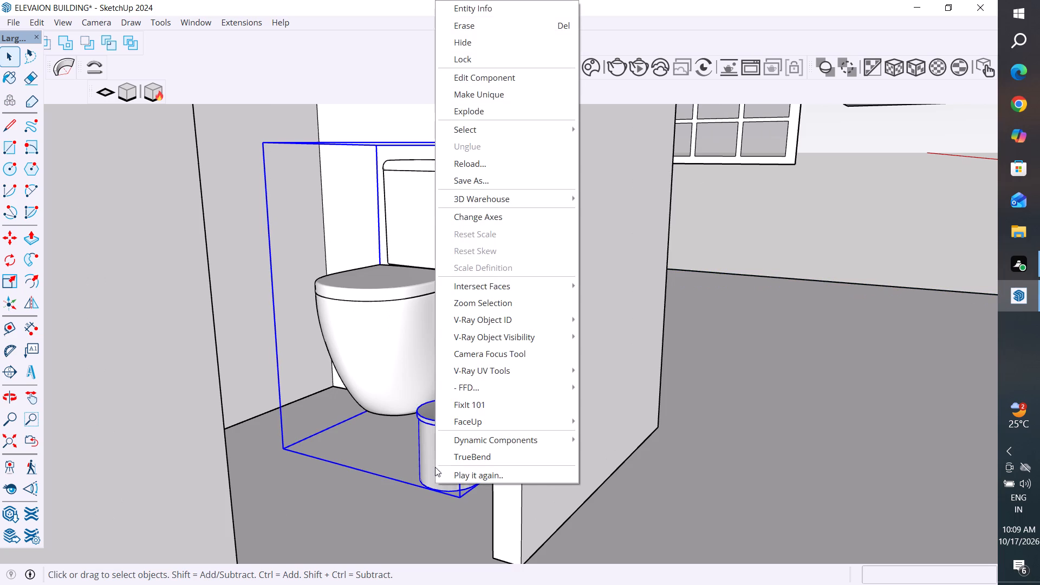
pyautogui.click(511, 112)
pyautogui.click(790, 397)
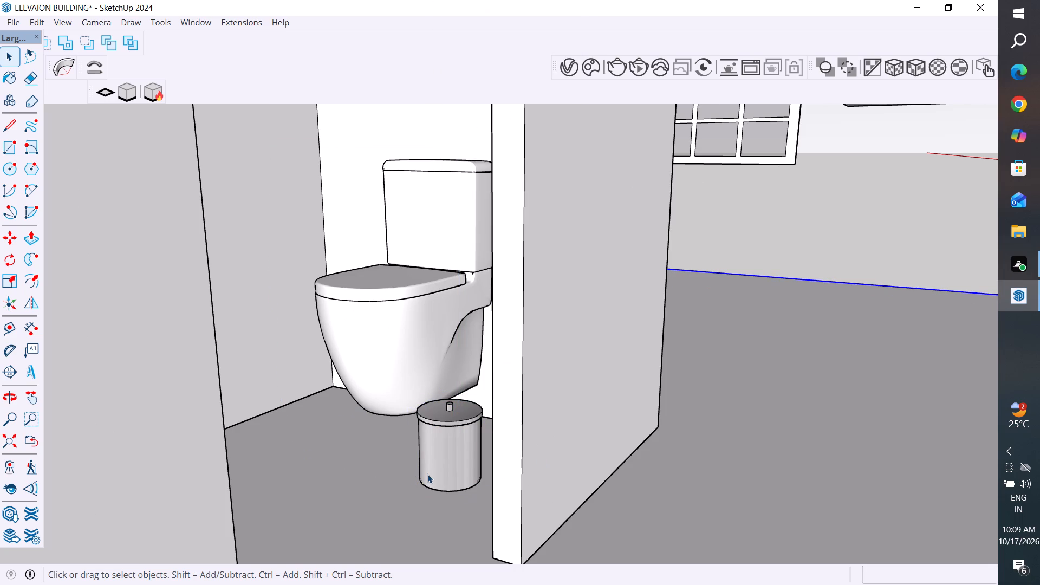
# Move the bin about 6 9/16" back along the floor, beside the toilet and behind the front partition wall.
pyautogui.click(426, 472)
pyautogui.scroll(1, 453, 430)
pyautogui.press('m')
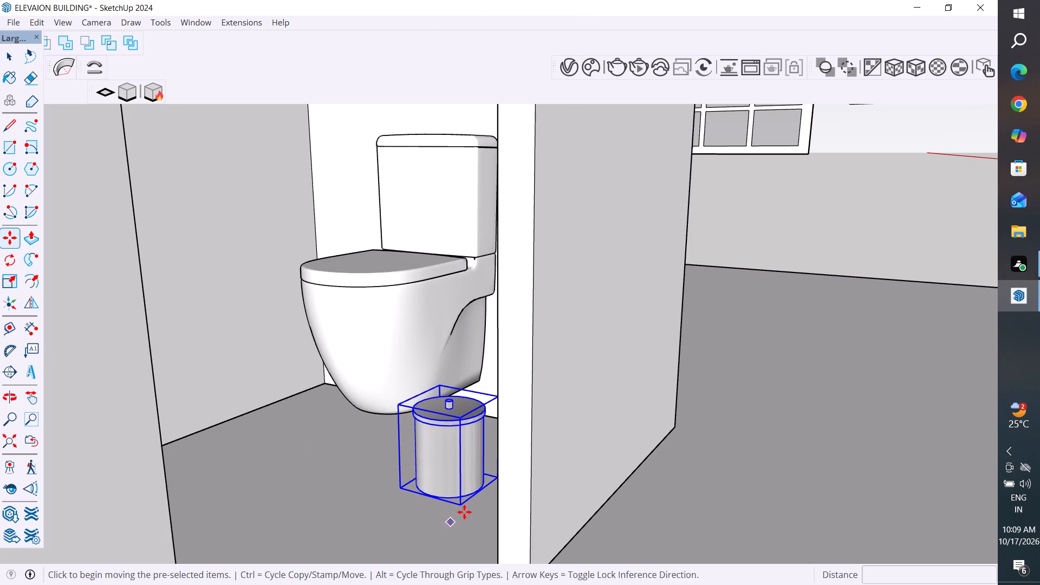
pyautogui.click(460, 510)
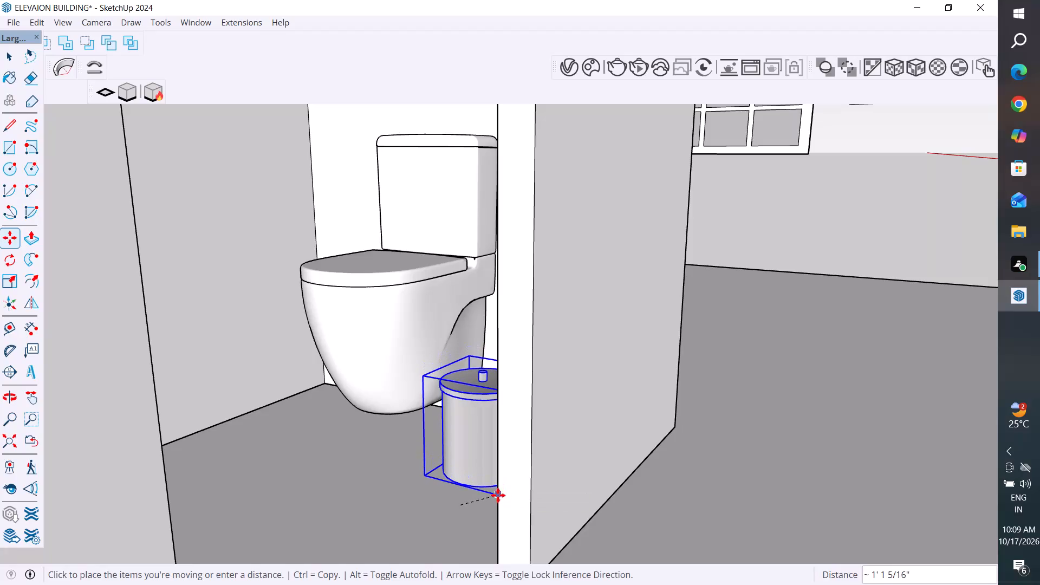
pyautogui.click(491, 479)
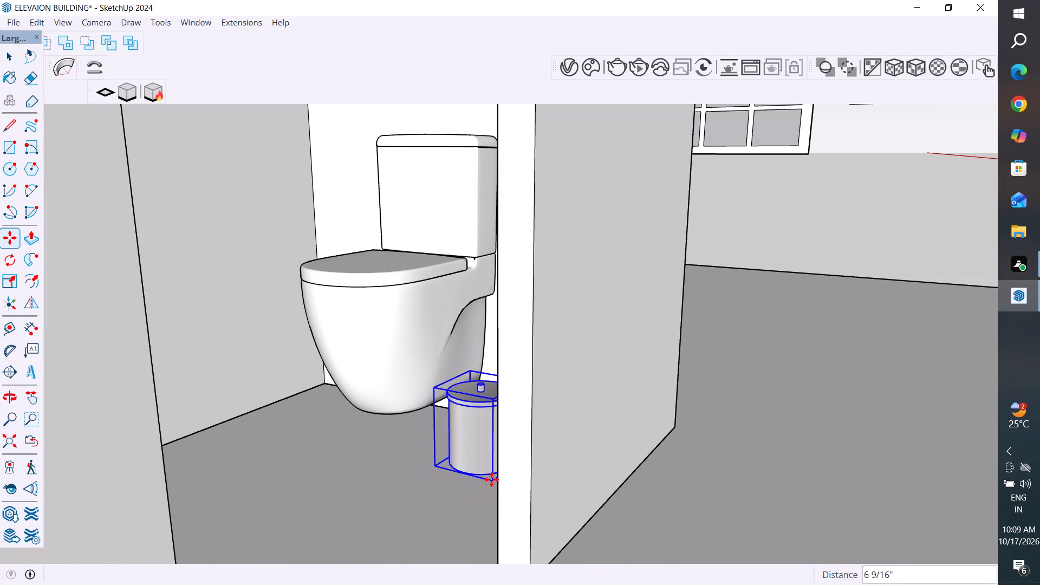
pyautogui.click(12, 61)
pyautogui.click(285, 360)
# Examine the placement of the toilet, bin and wall-mounted accessories in the small bathroom from outside and inside.
pyautogui.scroll(-7, 302, 483)
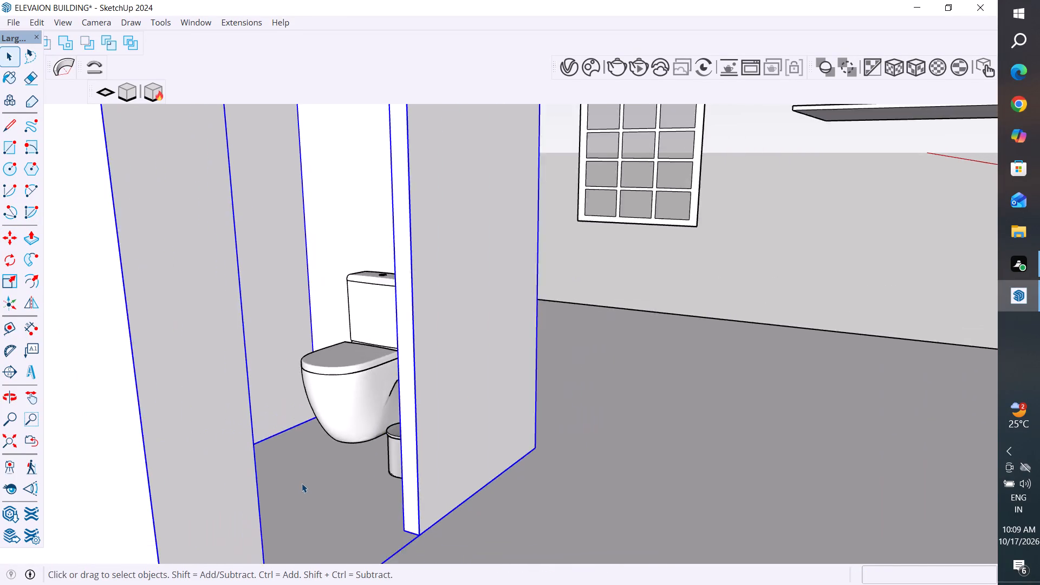
pyautogui.scroll(-5, 302, 483)
pyautogui.moveTo(479, 415); pyautogui.dragTo(463, 519, button='middle')
pyautogui.scroll(-7, 488, 419)
pyautogui.moveTo(509, 414); pyautogui.dragTo(453, 446, button='middle')
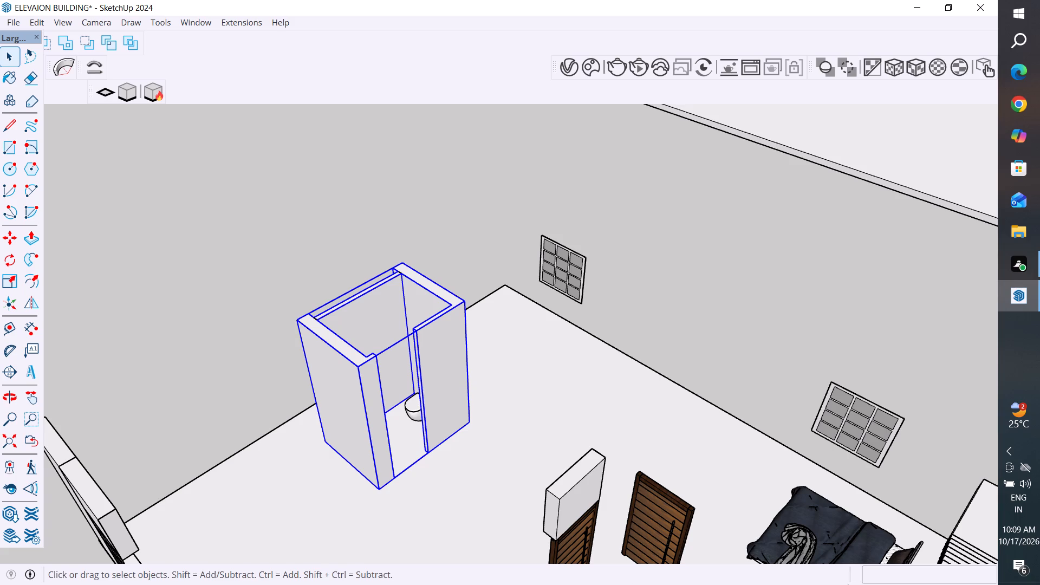
pyautogui.scroll(-4, 799, 348)
pyautogui.moveTo(539, 361); pyautogui.dragTo(627, 384, button='middle')
pyautogui.click(306, 289)
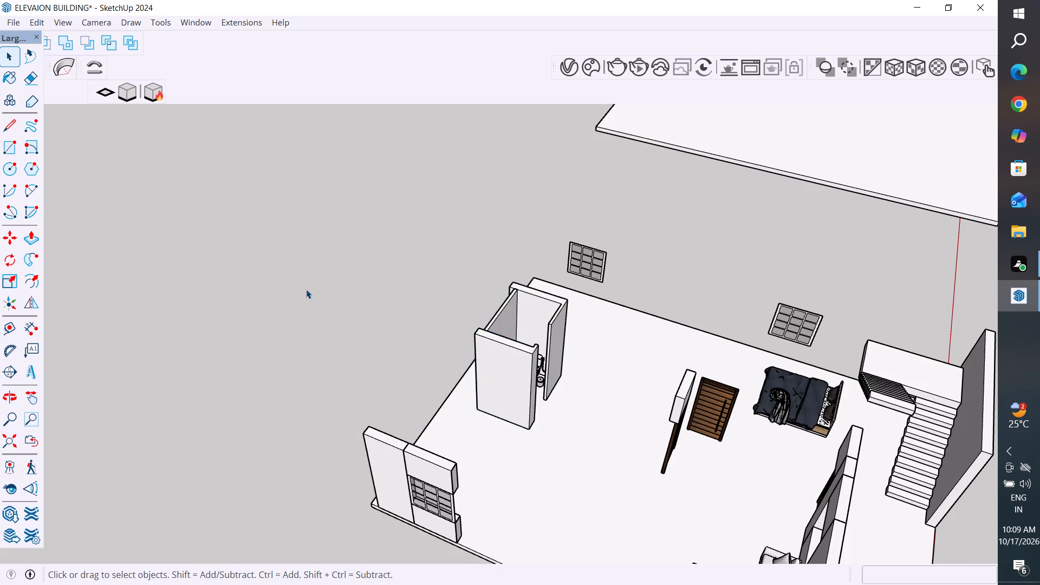
pyautogui.scroll(3, 581, 336)
pyautogui.moveTo(593, 349); pyautogui.dragTo(536, 294, button='middle')
pyautogui.scroll(4, 528, 424)
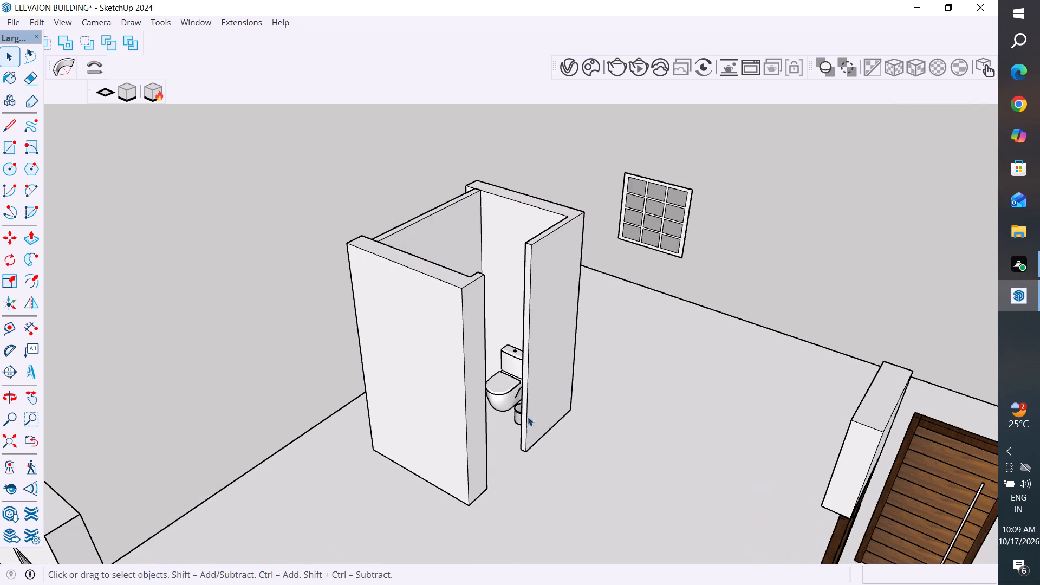
pyautogui.moveTo(533, 366); pyautogui.dragTo(513, 353, button='middle')
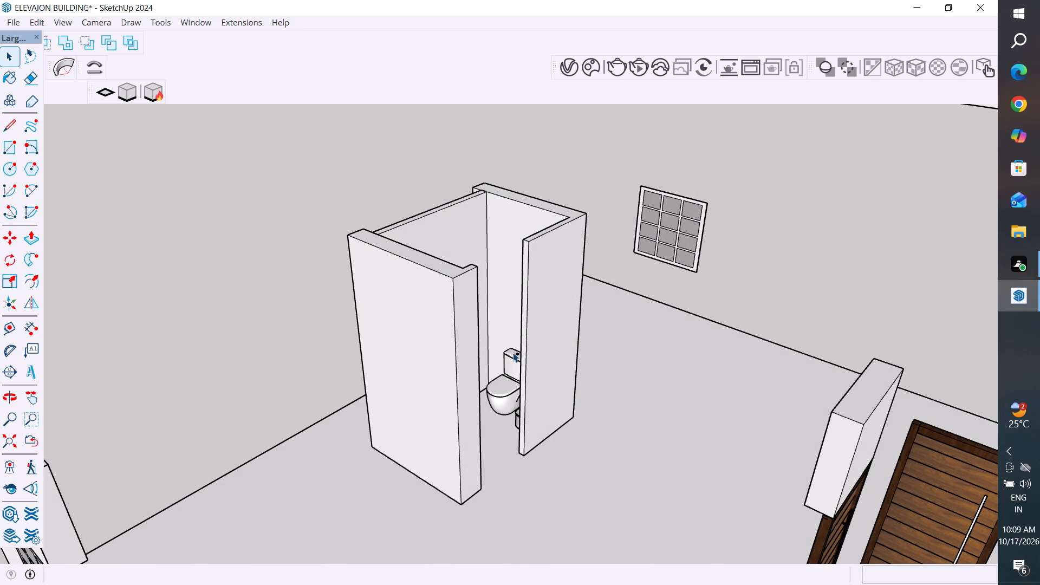
pyautogui.scroll(2, 513, 353)
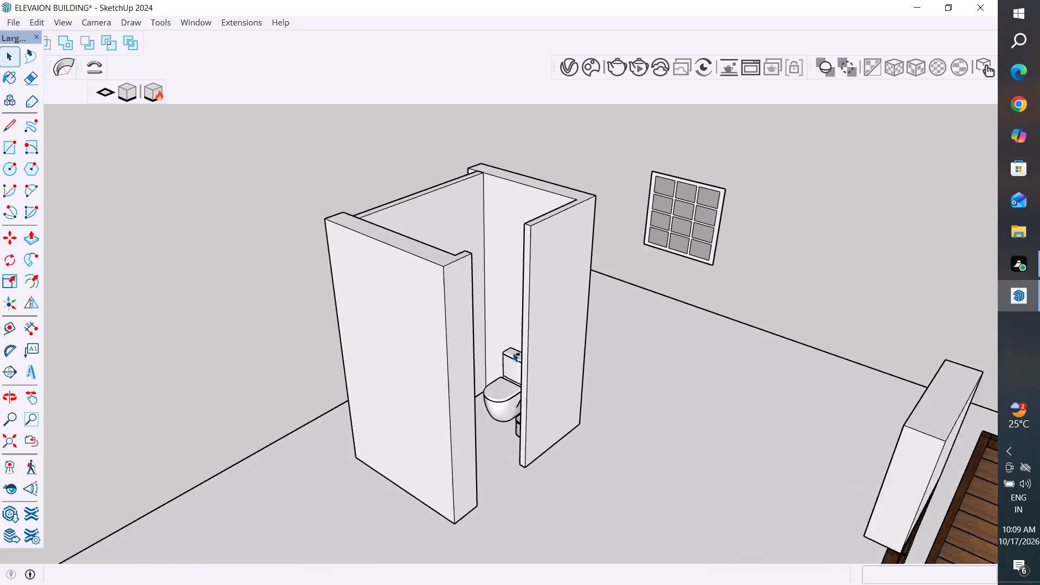
pyautogui.moveTo(508, 383); pyautogui.dragTo(543, 287, button='middle')
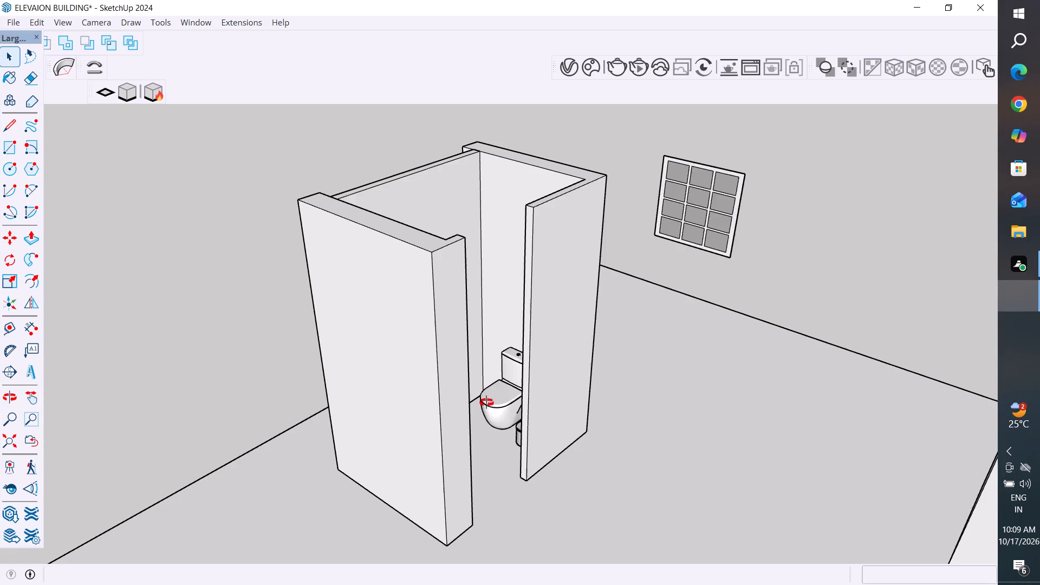
pyautogui.scroll(4, 496, 412)
pyautogui.moveTo(513, 418); pyautogui.dragTo(489, 443, button='middle')
pyautogui.scroll(6, 495, 404)
pyautogui.moveTo(466, 428); pyautogui.dragTo(484, 440, button='middle')
pyautogui.scroll(3, 483, 317)
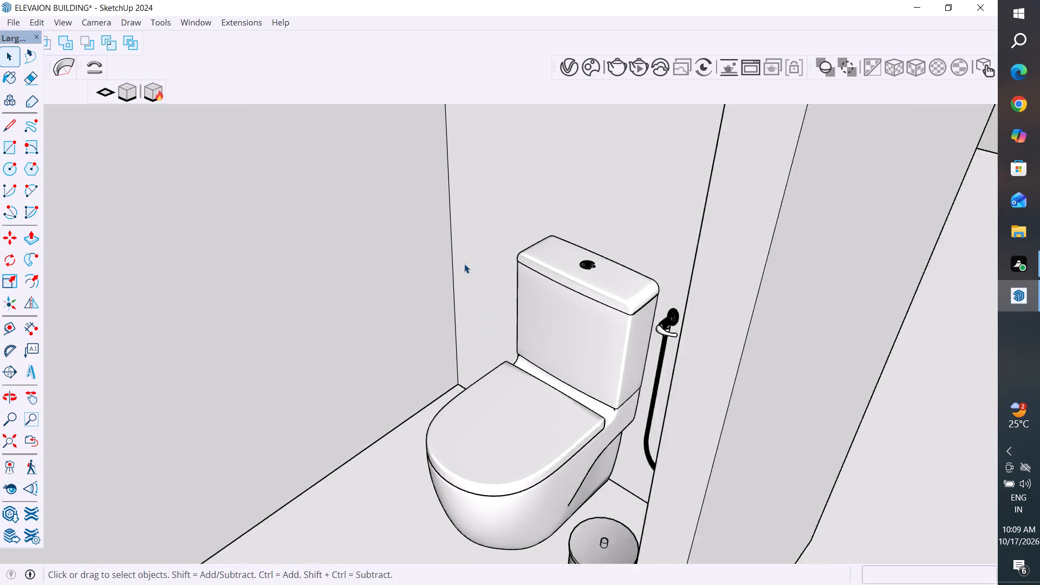
pyautogui.scroll(2, 464, 264)
pyautogui.moveTo(497, 301); pyautogui.dragTo(700, 346, button='middle')
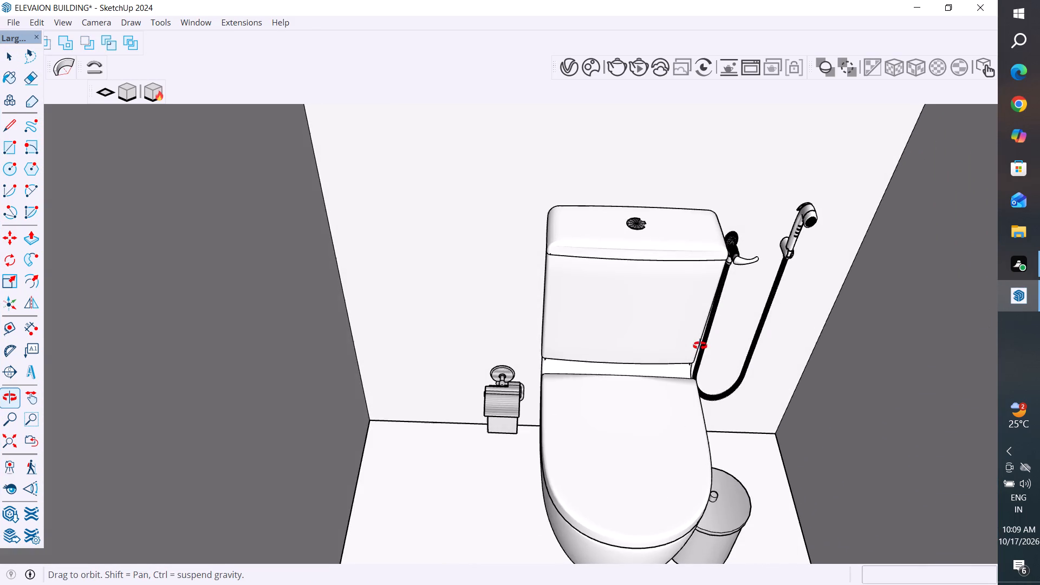
pyautogui.moveTo(700, 346); pyautogui.dragTo(712, 334, button='middle')
pyautogui.scroll(3, 587, 353)
pyautogui.moveTo(597, 358); pyautogui.dragTo(771, 305, button='middle')
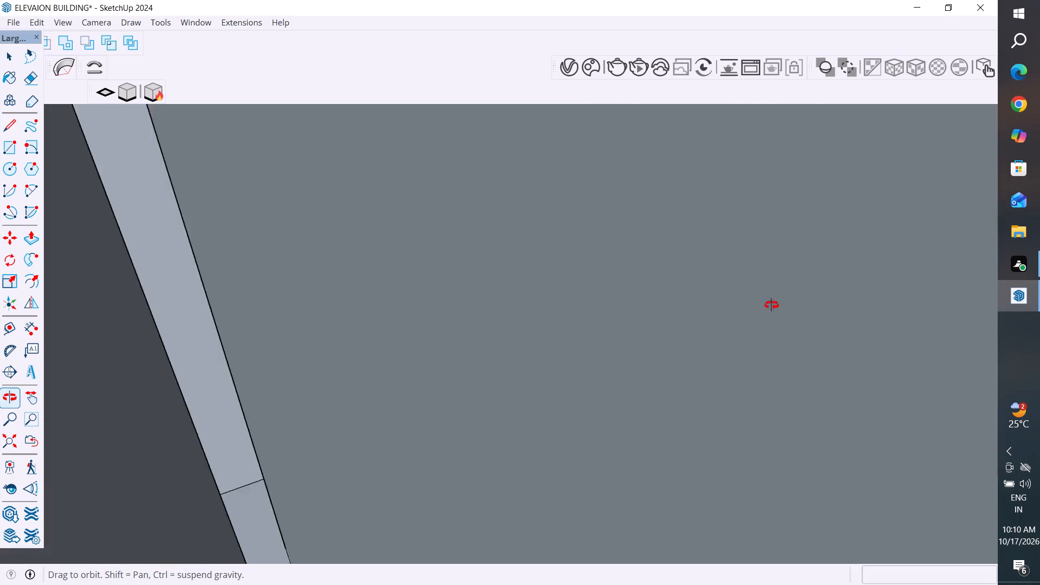
pyautogui.moveTo(771, 305); pyautogui.dragTo(390, 294, button='middle')
pyautogui.scroll(-6, 535, 152)
pyautogui.scroll(-2, 450, 270)
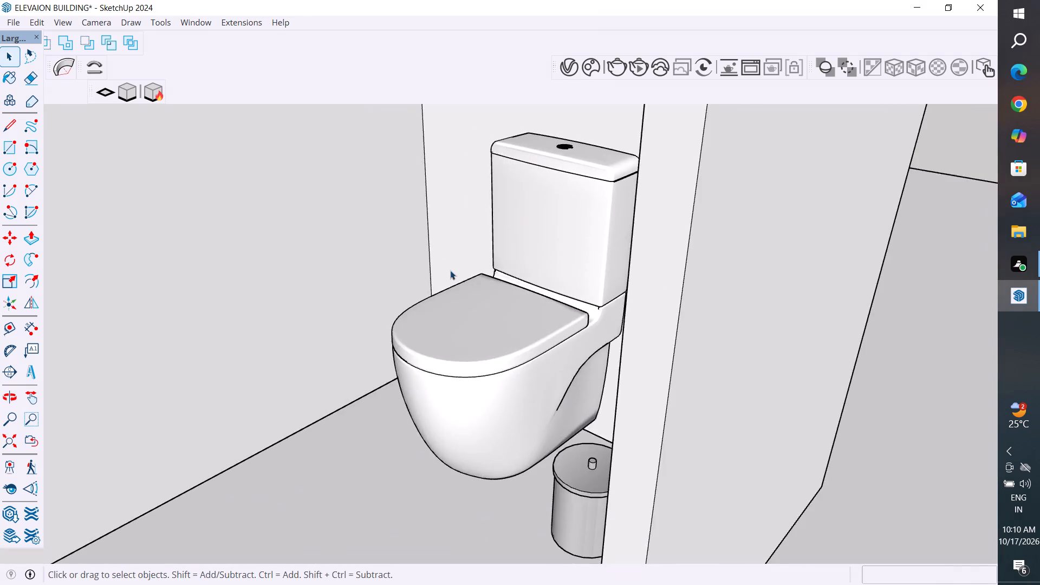
pyautogui.scroll(-4, 450, 270)
pyautogui.moveTo(462, 323); pyautogui.dragTo(467, 244, button='middle')
pyautogui.scroll(-12, 446, 394)
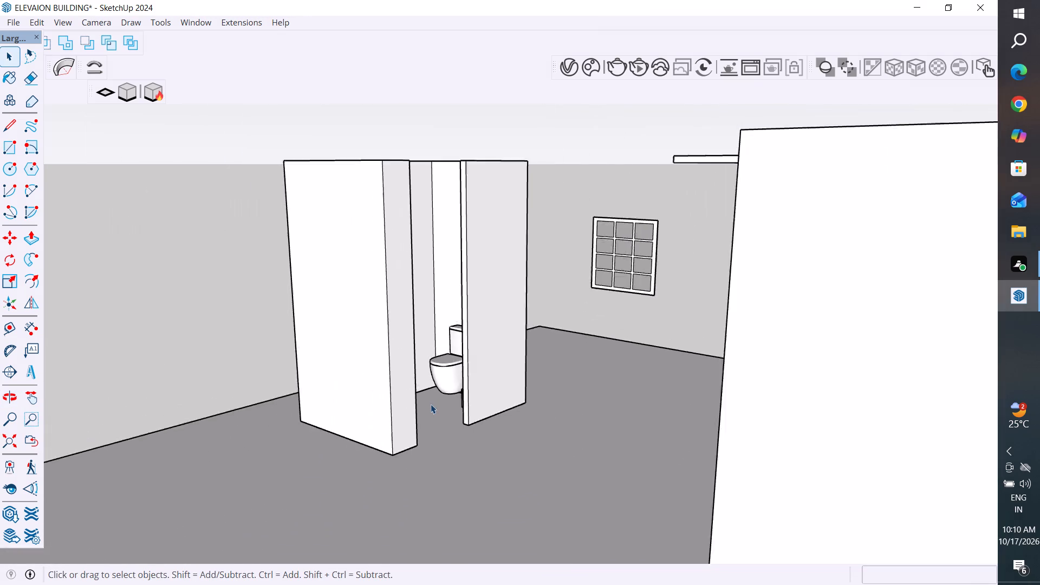
pyautogui.moveTo(498, 392); pyautogui.dragTo(484, 465, button='middle')
pyautogui.click(210, 321)
# Unhide all the hidden walls and doors of the house model.
pyautogui.scroll(-6, 469, 324)
pyautogui.moveTo(474, 412); pyautogui.dragTo(565, 435, button='middle')
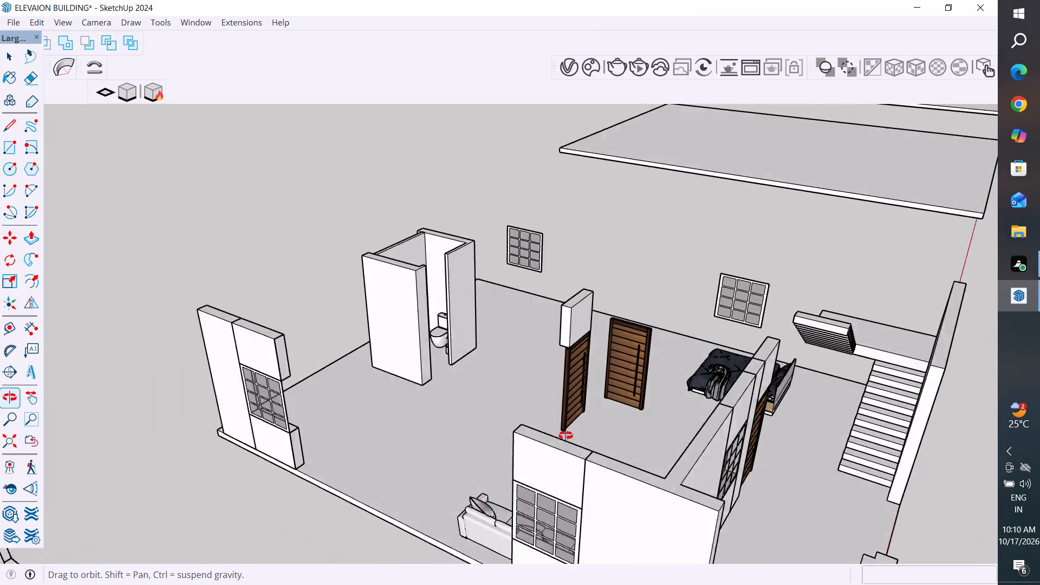
pyautogui.moveTo(565, 435); pyautogui.dragTo(559, 463, button='middle')
pyautogui.scroll(-5, 512, 340)
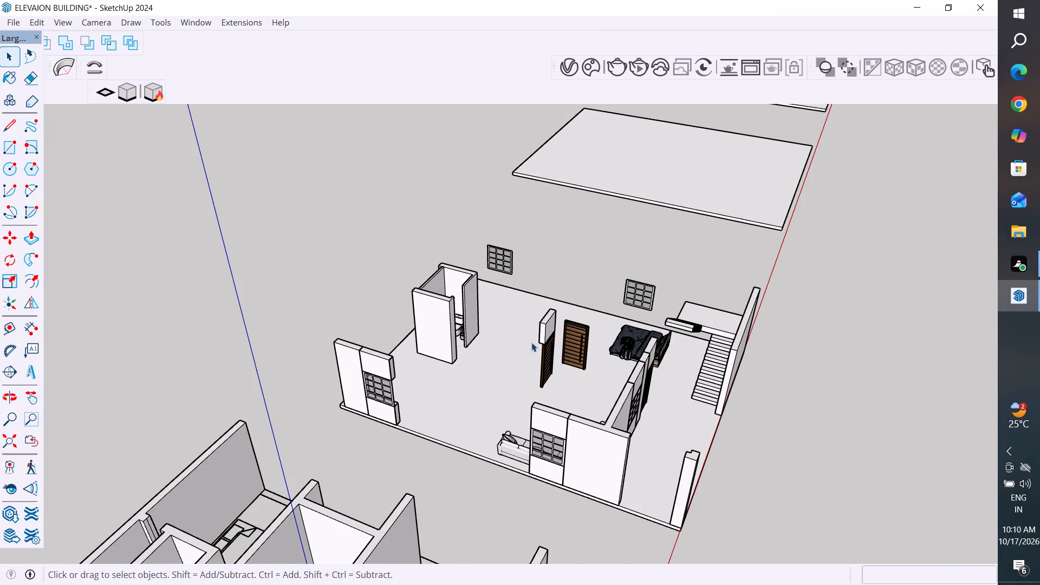
pyautogui.click(41, 22)
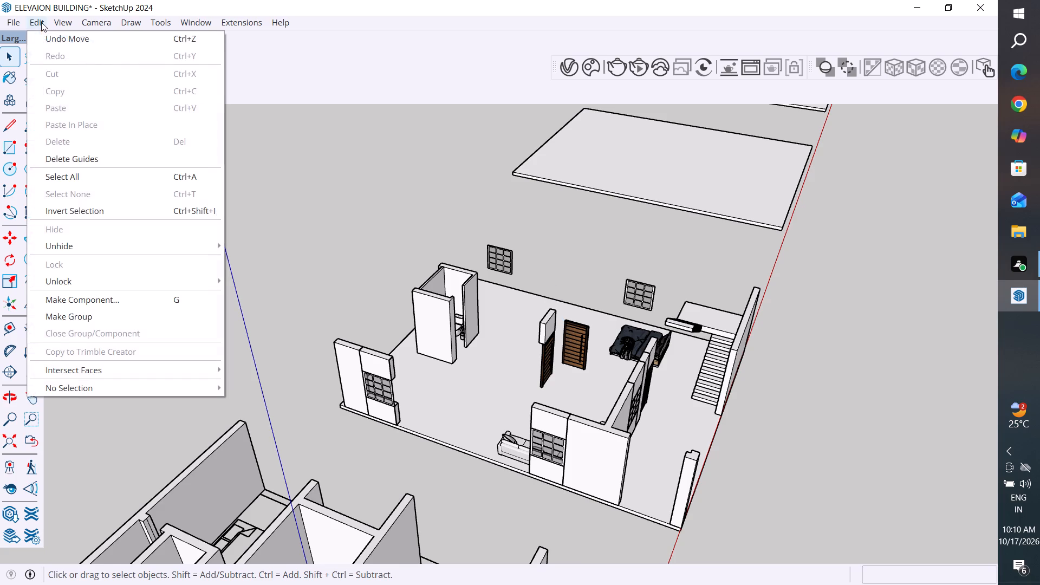
pyautogui.click(259, 278)
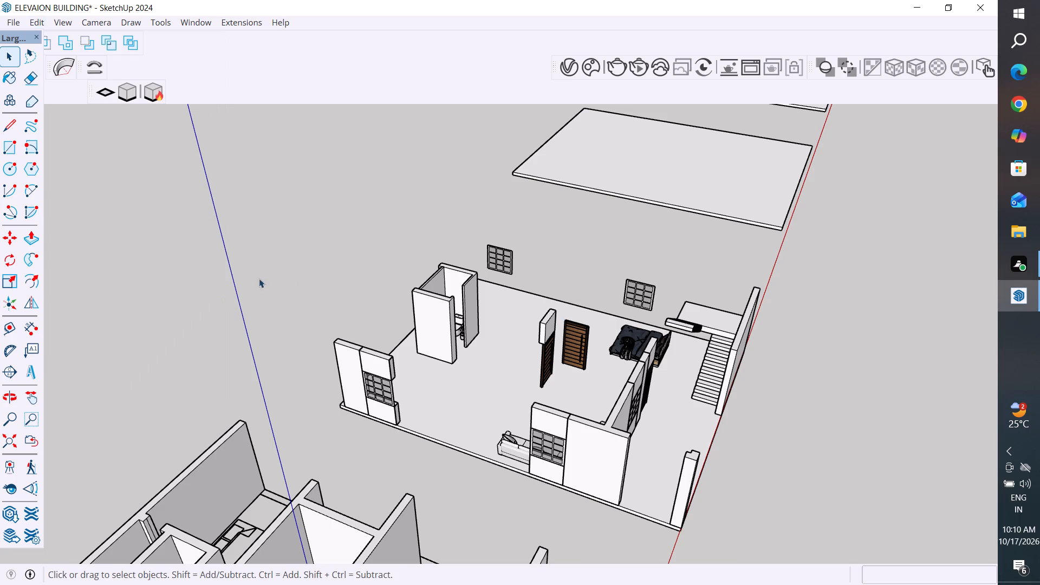
pyautogui.click(299, 248)
# Examine the layout of the furnished and empty rooms across the whole floor.
pyautogui.scroll(2, 599, 299)
pyautogui.moveTo(604, 301); pyautogui.dragTo(622, 466, button='middle')
pyautogui.scroll(4, 601, 449)
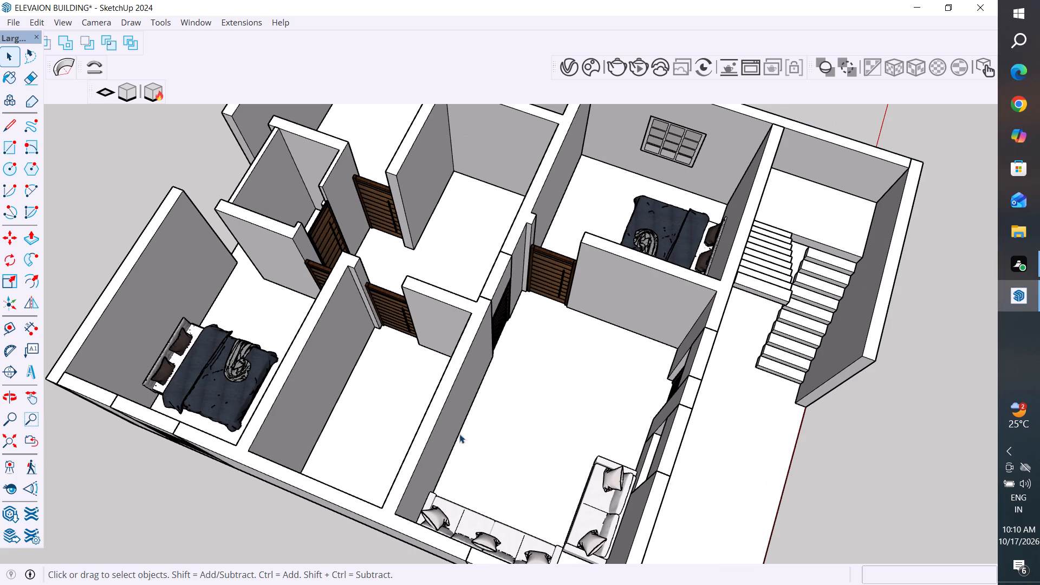
pyautogui.scroll(-5, 425, 499)
pyautogui.moveTo(466, 462); pyautogui.dragTo(373, 452, button='middle')
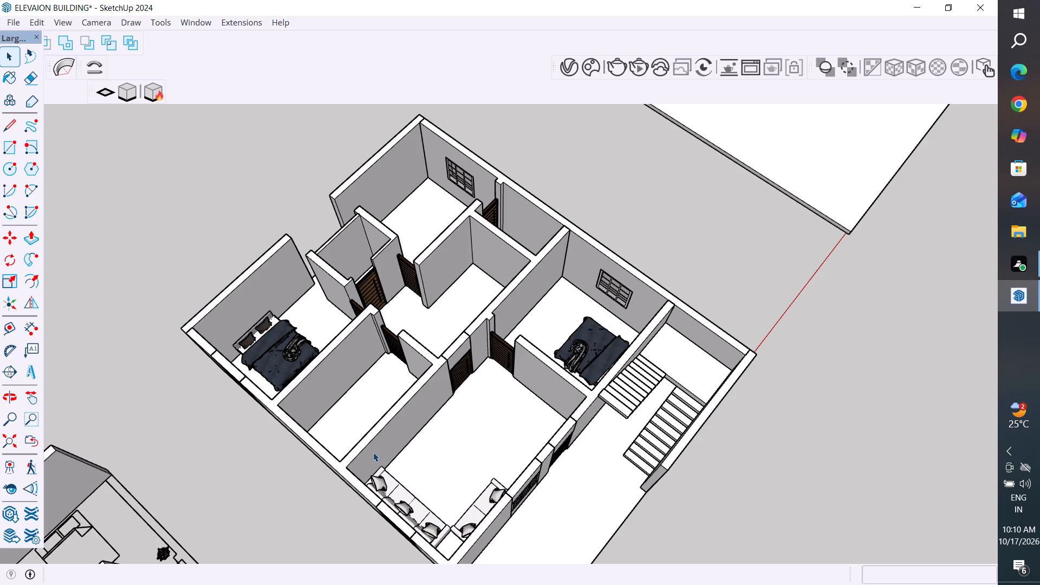
pyautogui.scroll(-2, 360, 449)
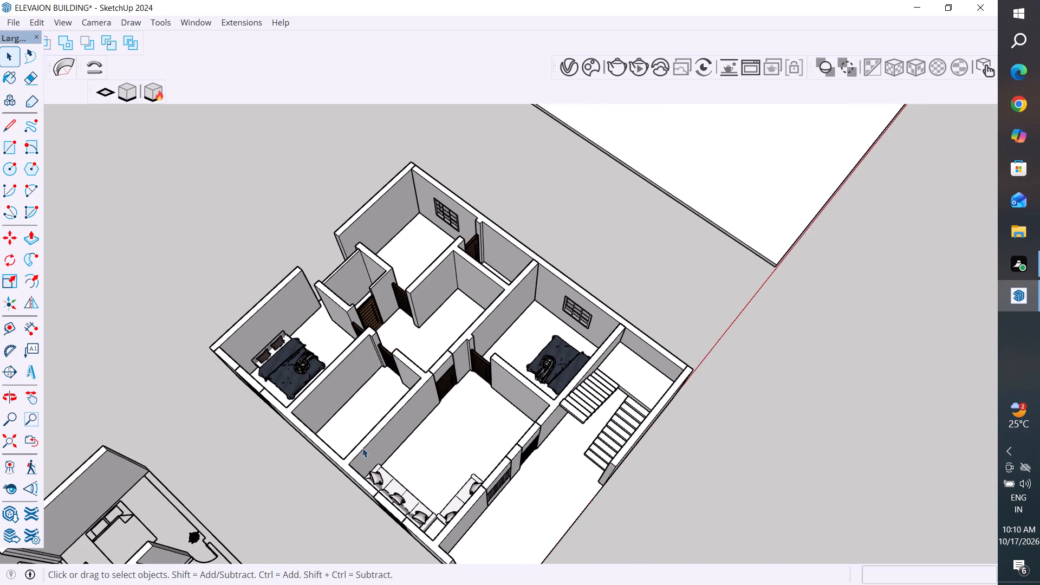
pyautogui.scroll(-1, 362, 448)
pyautogui.moveTo(521, 419); pyautogui.dragTo(339, 400, button='middle')
pyautogui.moveTo(526, 404); pyautogui.dragTo(510, 398, button='middle')
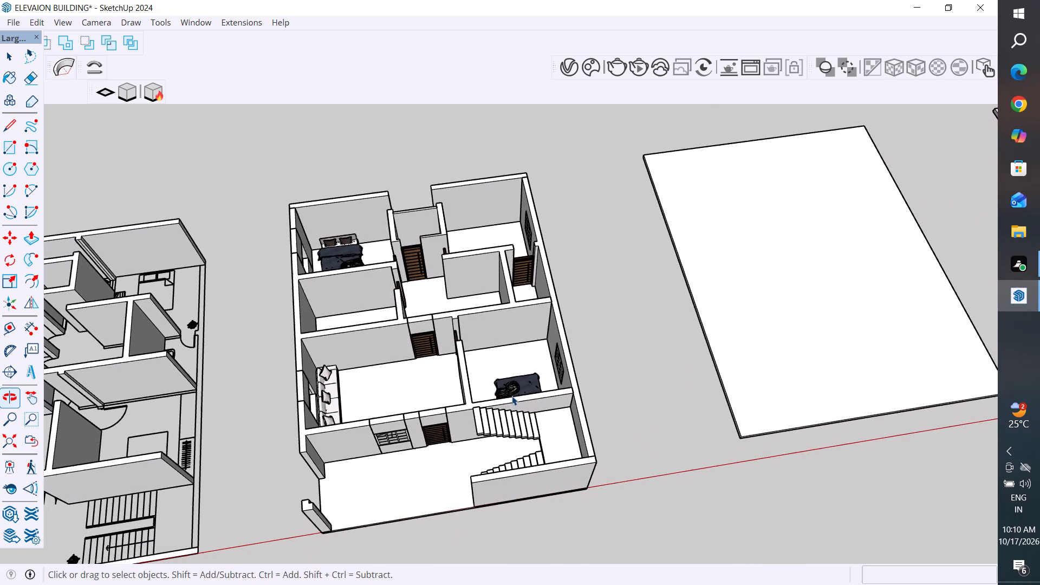
pyautogui.moveTo(526, 464); pyautogui.dragTo(452, 537, button='middle')
pyautogui.scroll(4, 363, 294)
pyautogui.moveTo(356, 274); pyautogui.dragTo(370, 336, button='middle')
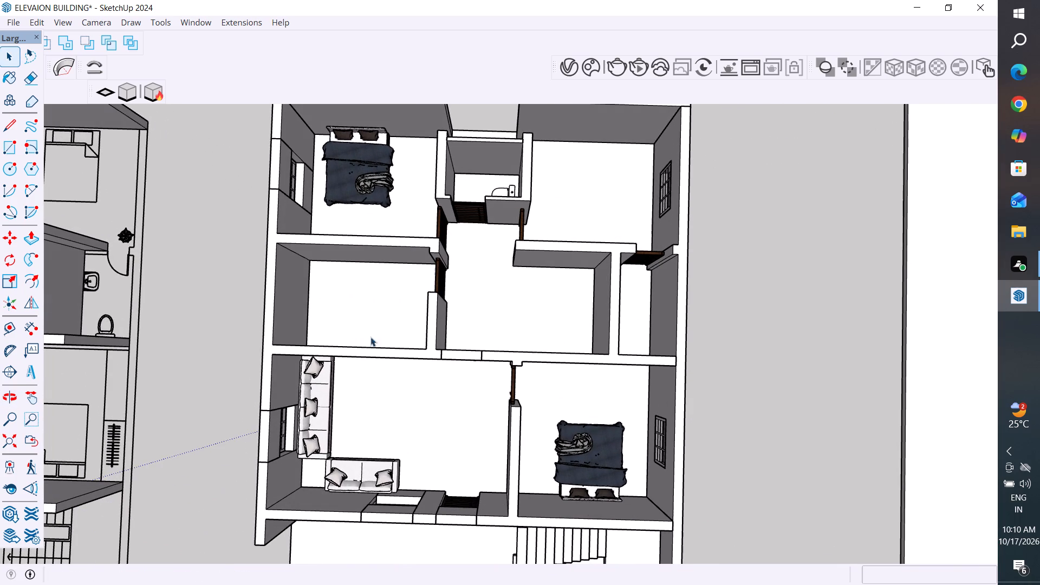
pyautogui.scroll(1, 533, 328)
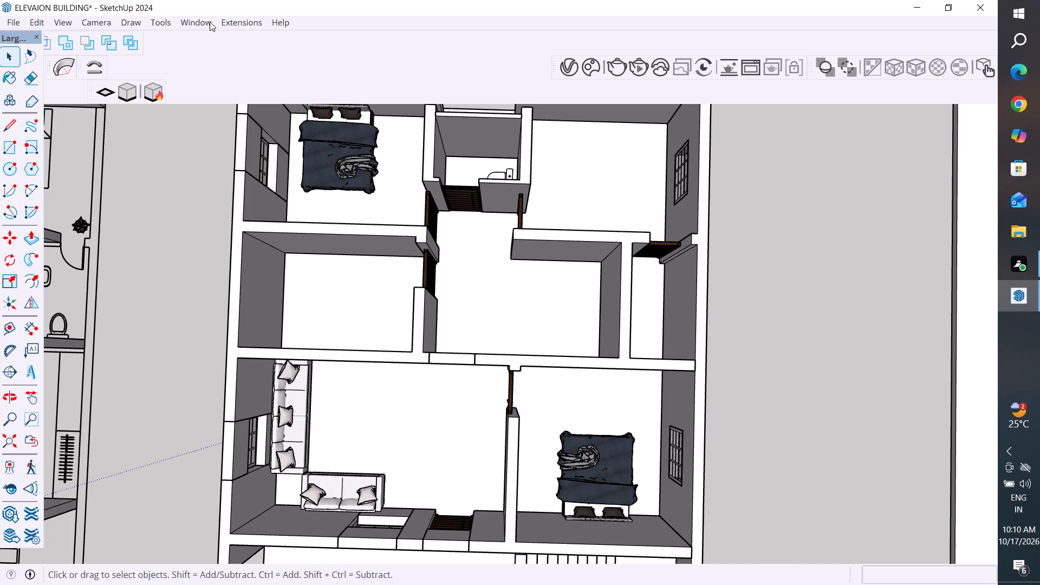
# Search the 3D Warehouse models for "kitchen".
pyautogui.click(210, 22)
pyautogui.click(235, 129)
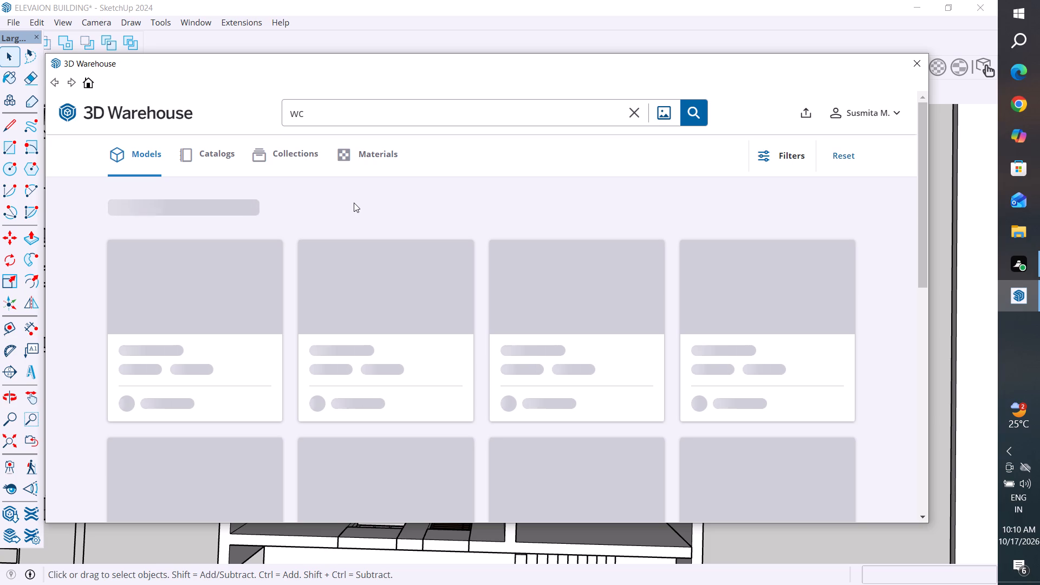
pyautogui.click(632, 113)
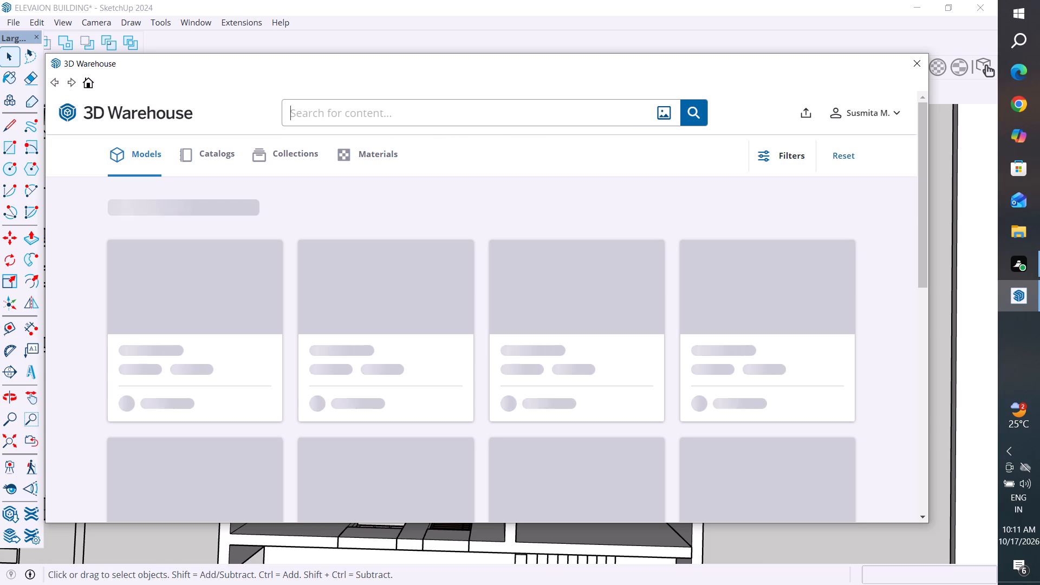
pyautogui.write('kitchen')
pyautogui.press('Return')
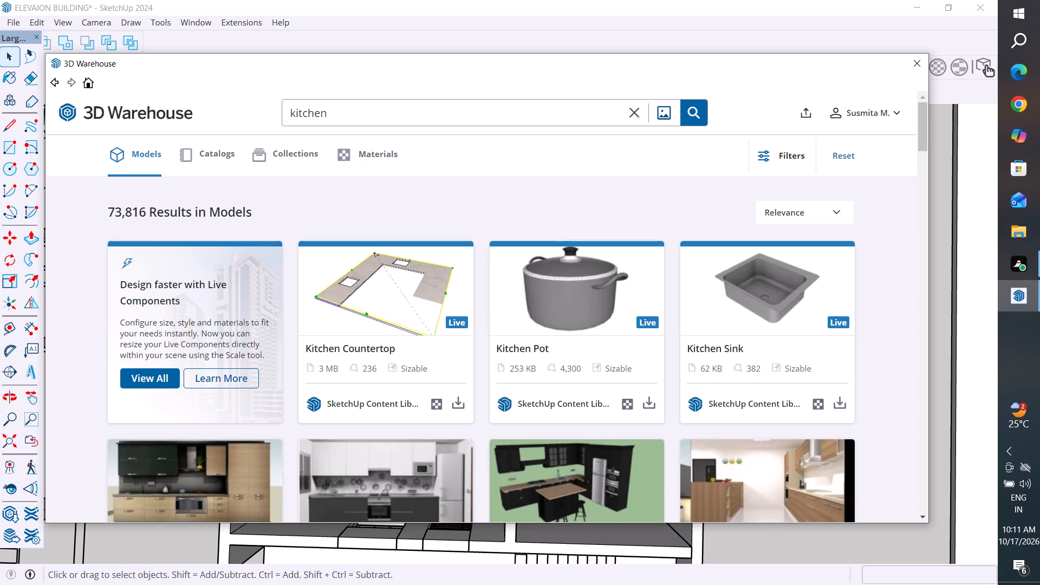
# Examine the kitchen models on the first results page for a layout suited to the house.
pyautogui.scroll(-2, 512, 408)
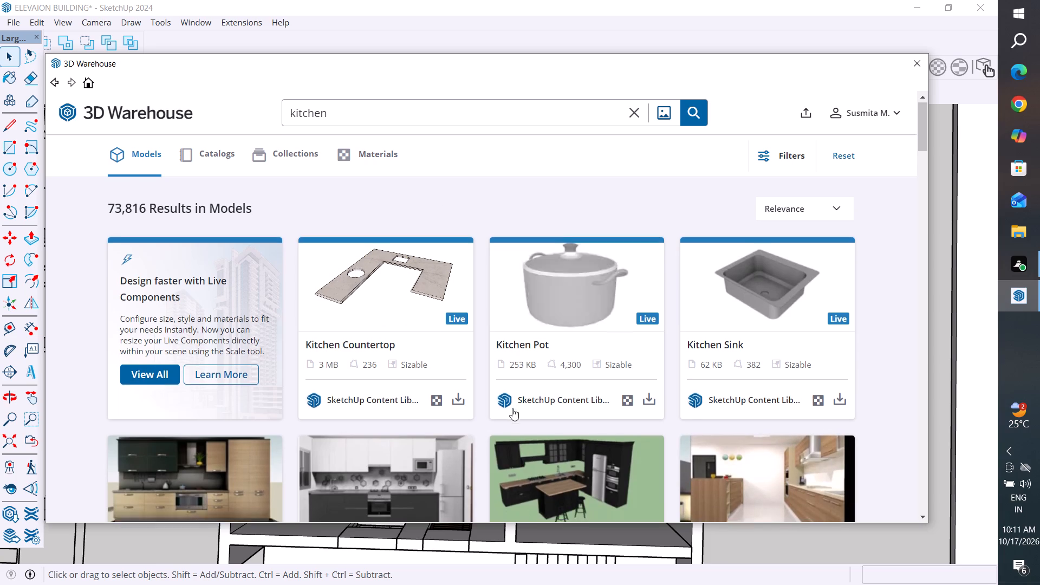
pyautogui.scroll(-7, 512, 408)
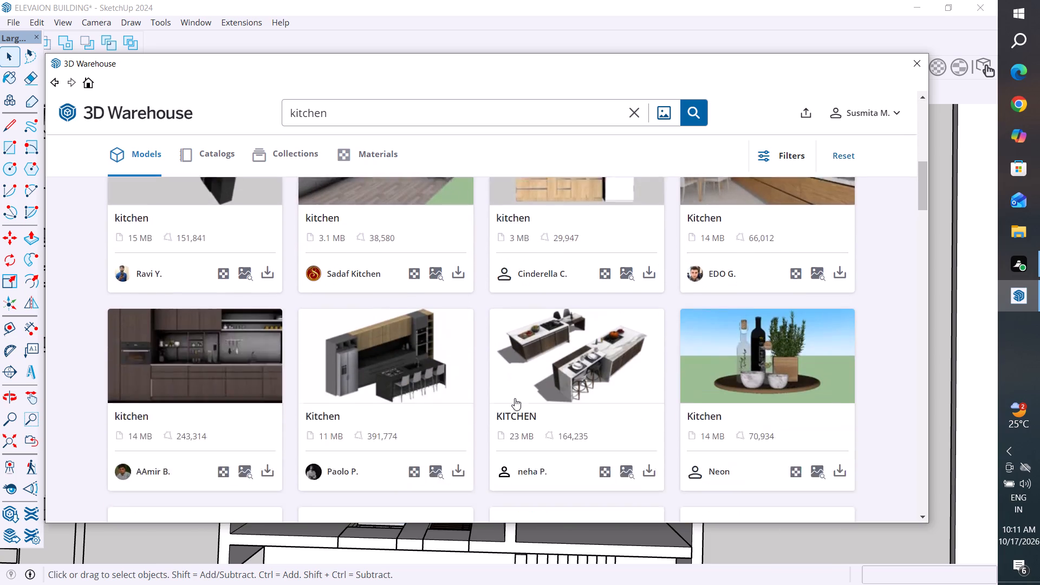
pyautogui.scroll(-3, 378, 379)
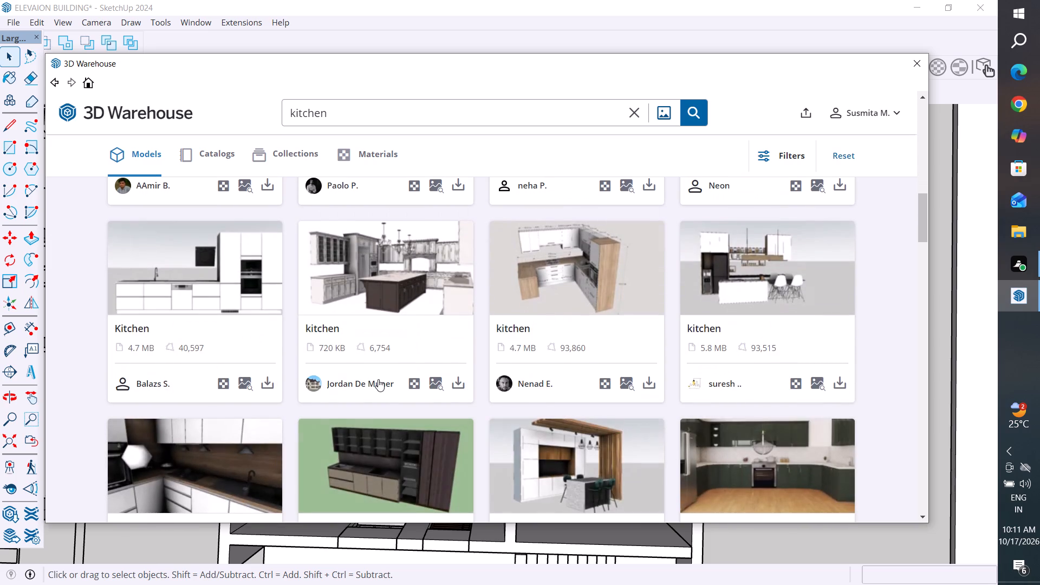
pyautogui.scroll(-5, 378, 379)
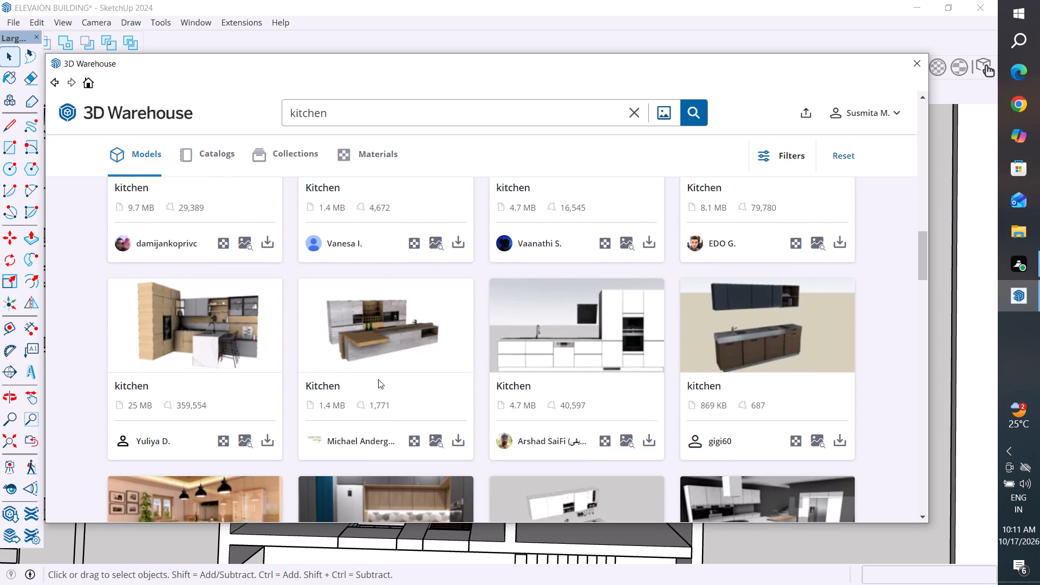
pyautogui.scroll(-6, 378, 379)
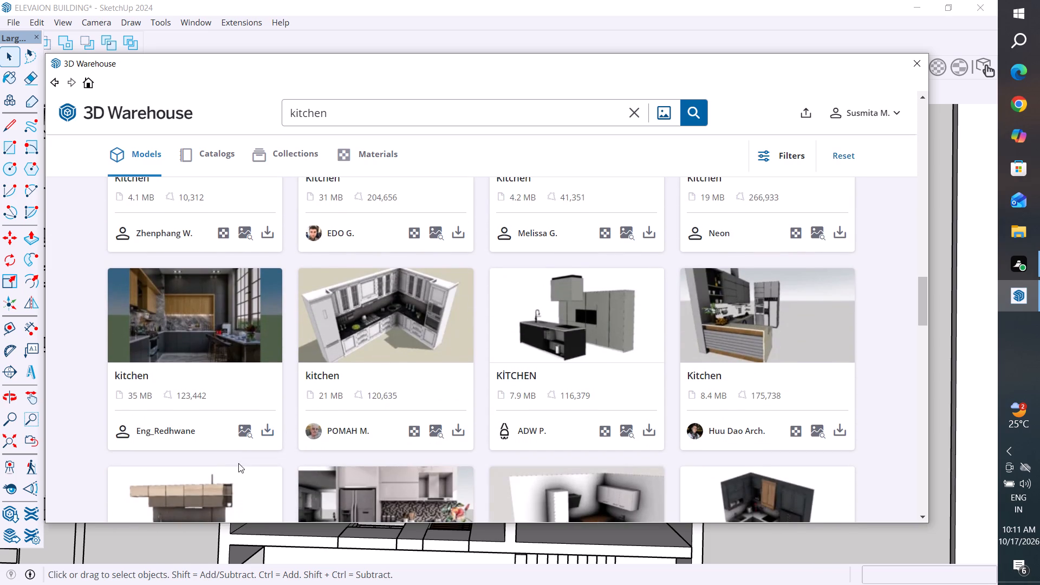
pyautogui.scroll(-4, 342, 444)
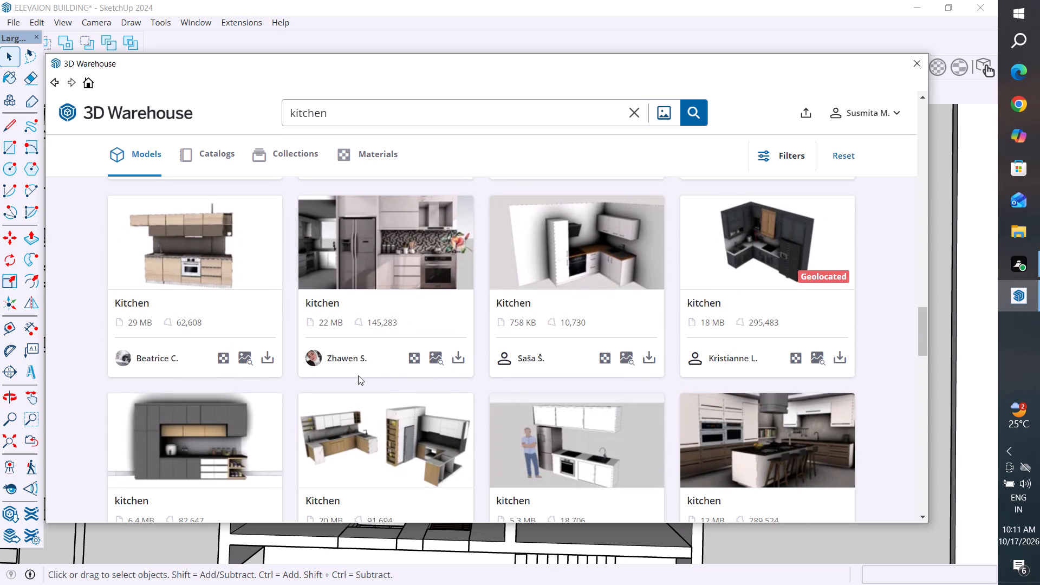
pyautogui.scroll(-4, 465, 355)
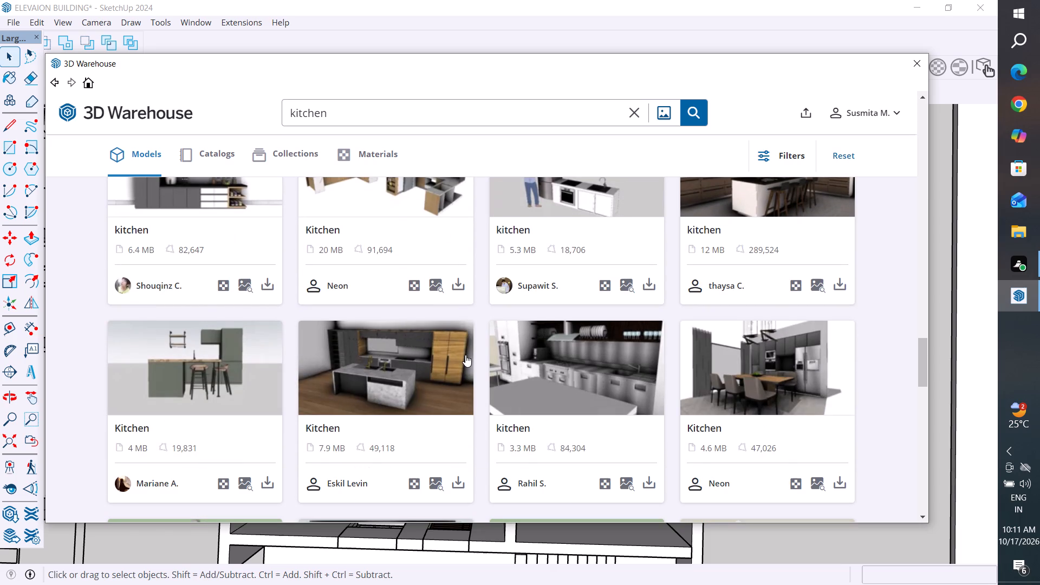
pyautogui.scroll(-2, 465, 355)
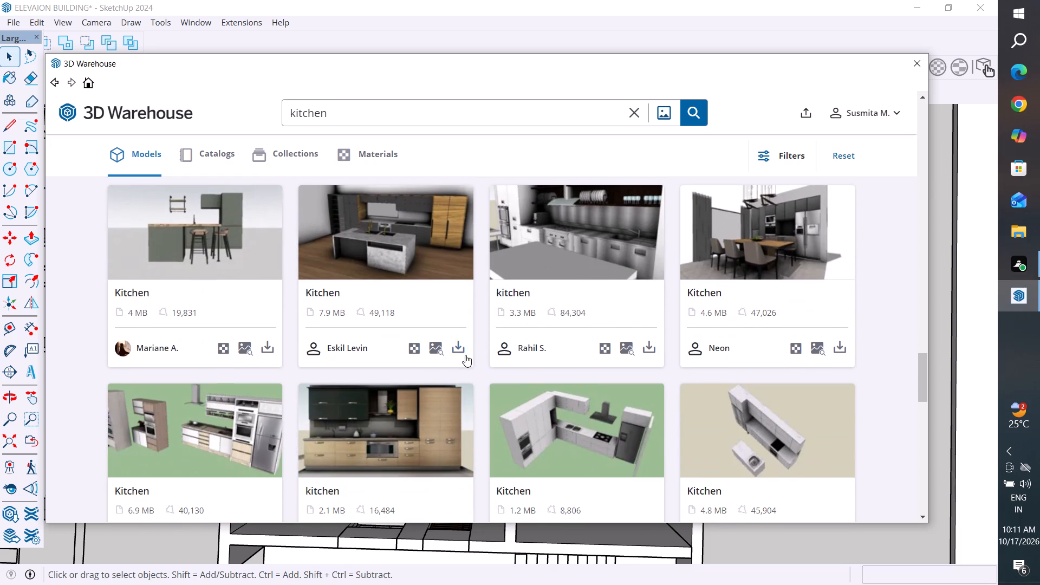
pyautogui.scroll(-3, 465, 355)
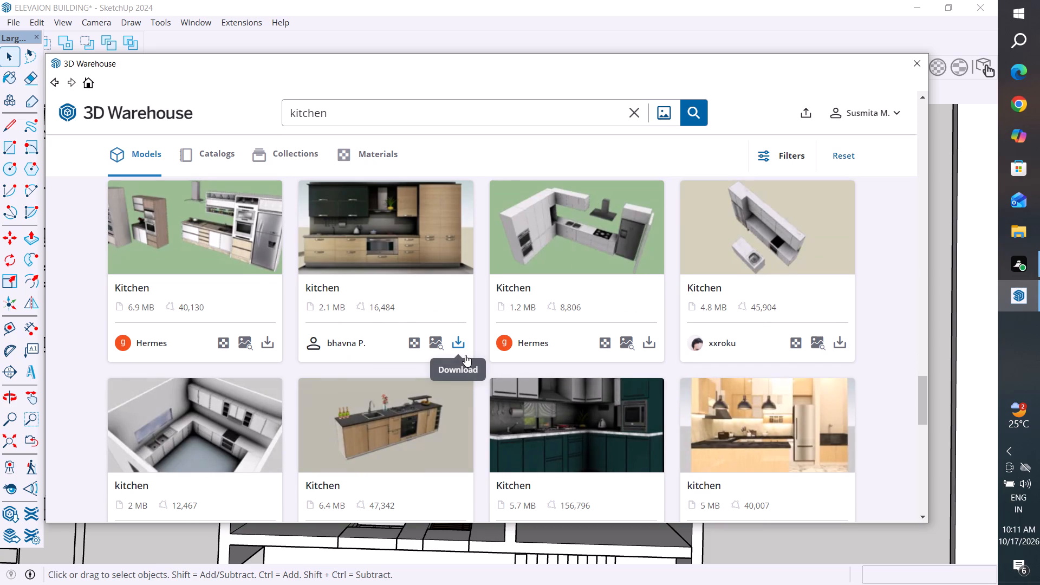
pyautogui.scroll(-4, 465, 355)
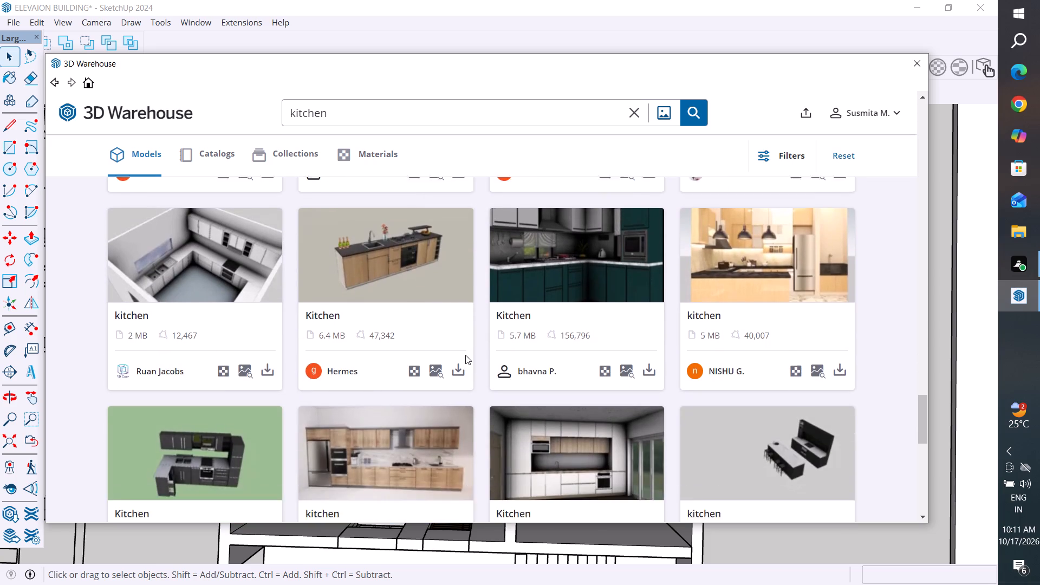
pyautogui.scroll(-2, 465, 355)
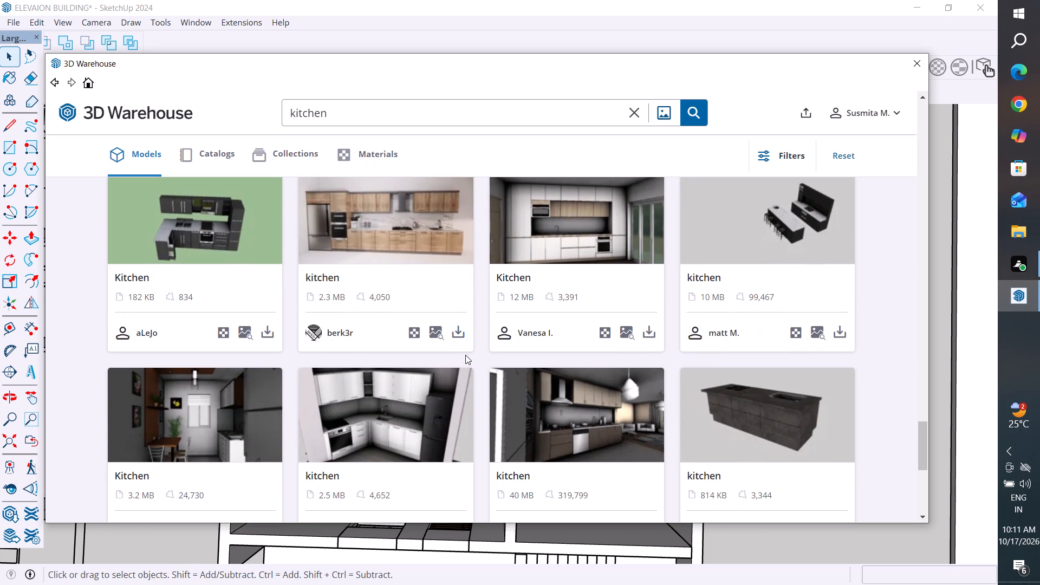
pyautogui.scroll(-4, 514, 397)
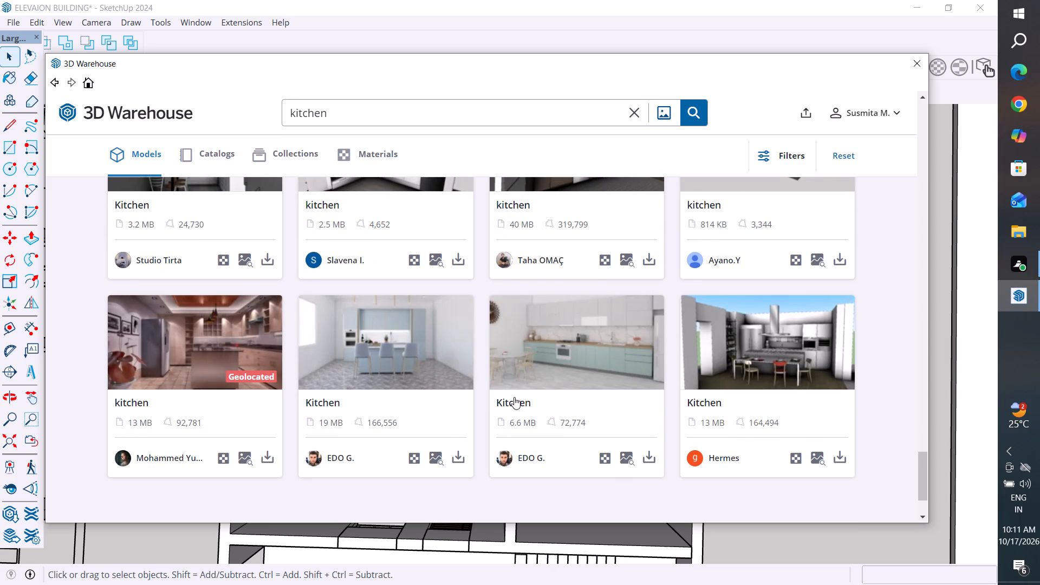
pyautogui.scroll(3, 514, 397)
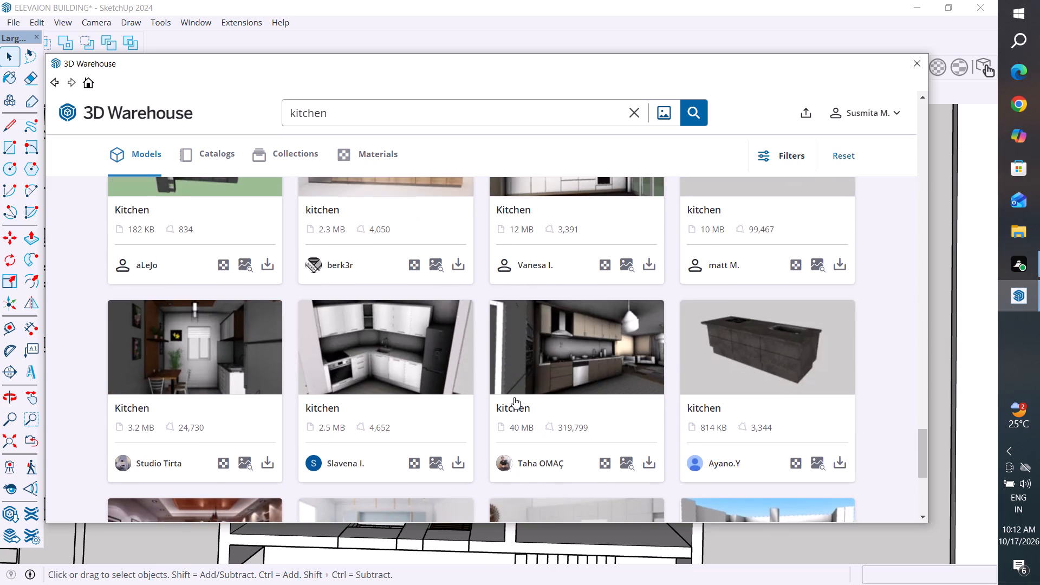
pyautogui.scroll(13, 514, 397)
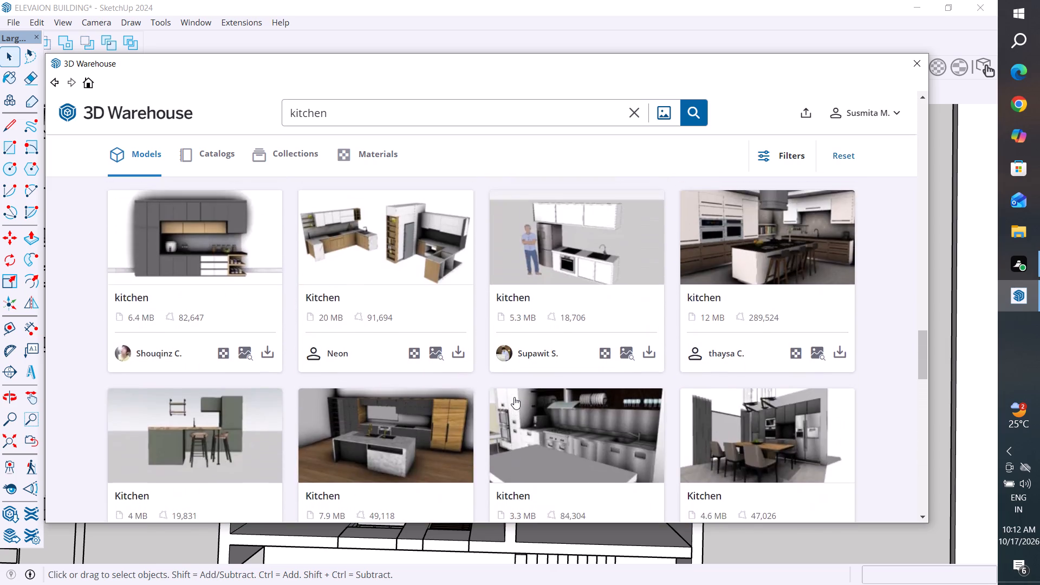
pyautogui.scroll(12, 514, 397)
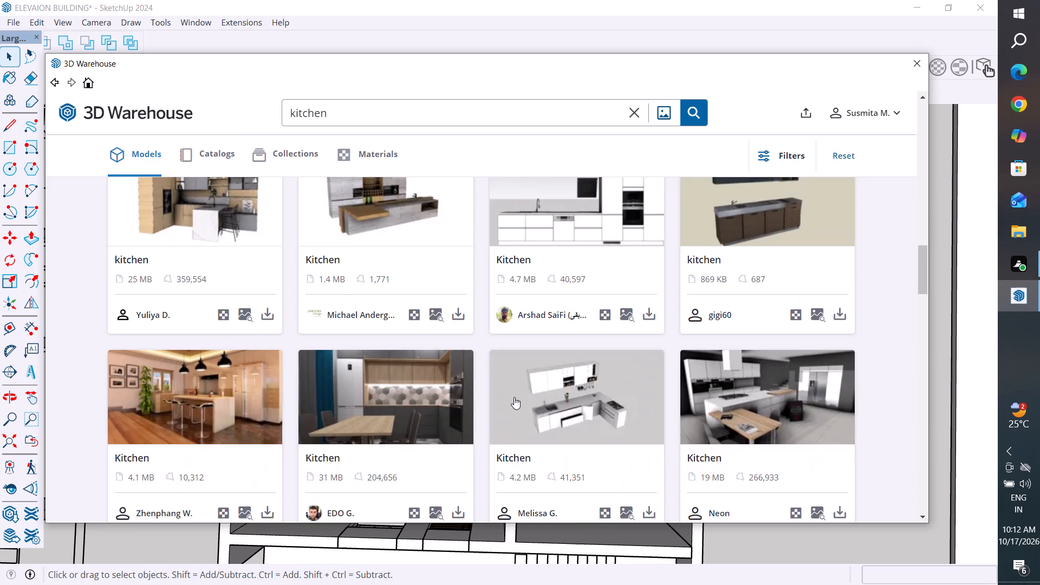
pyautogui.scroll(12, 514, 397)
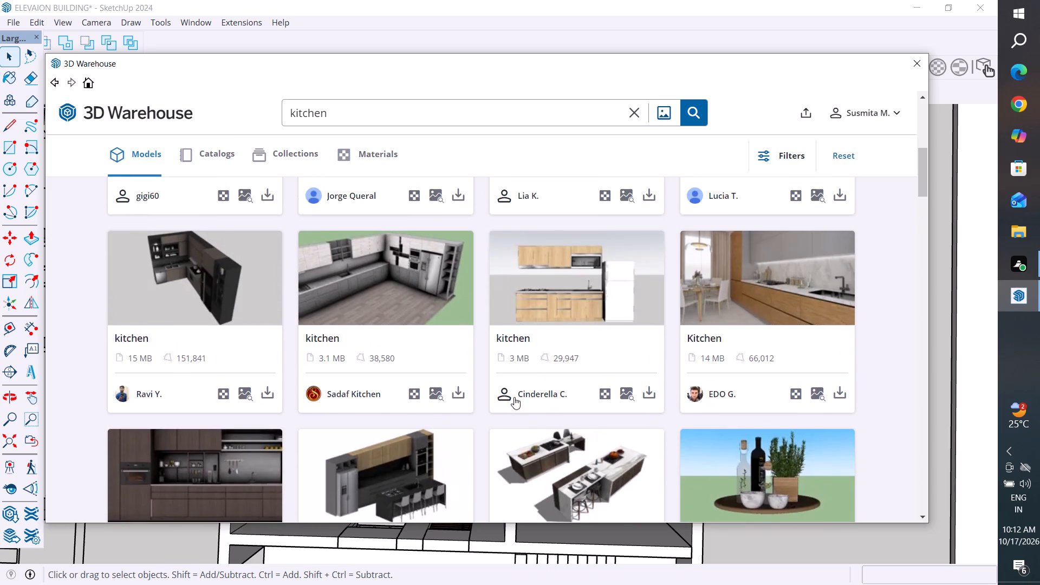
pyautogui.scroll(8, 514, 397)
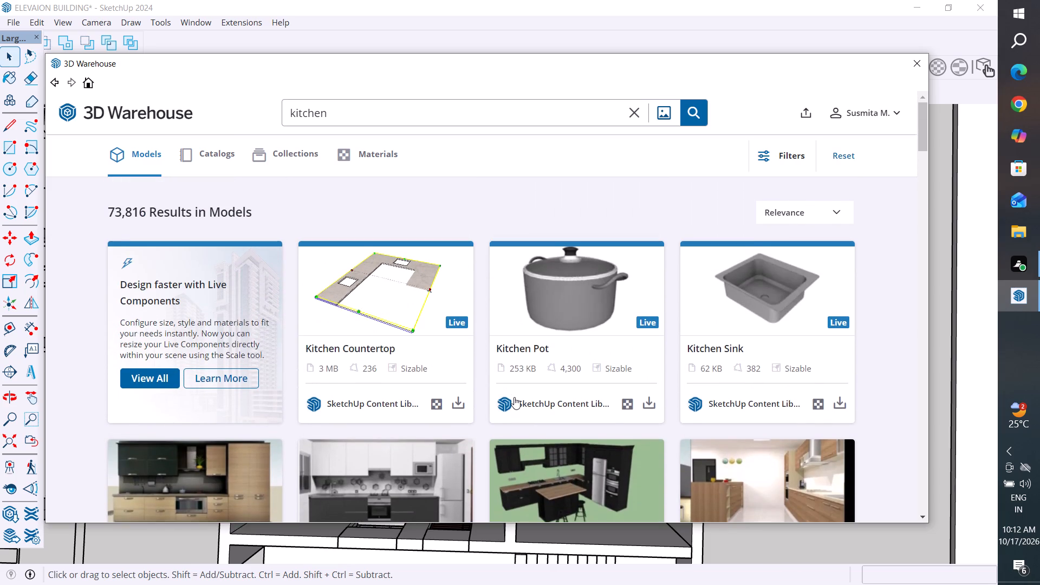
# Load the 10 MB black L-shaped KITCHEN model with island into the model and place it on the ground between the house and white slab.
pyautogui.scroll(-3, 514, 397)
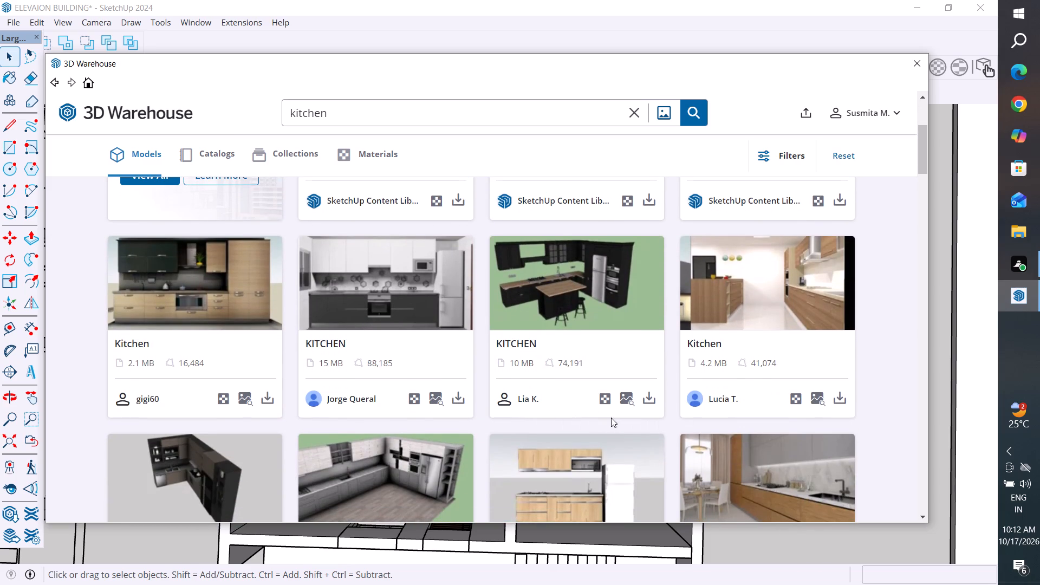
pyautogui.moveTo(802, 68); pyautogui.dragTo(469, 71)
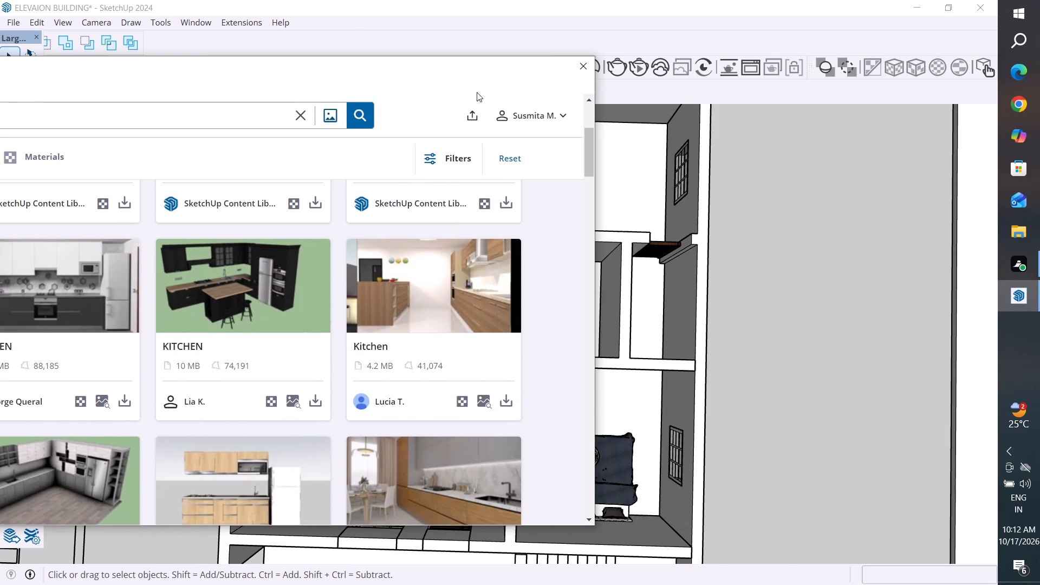
pyautogui.click(318, 402)
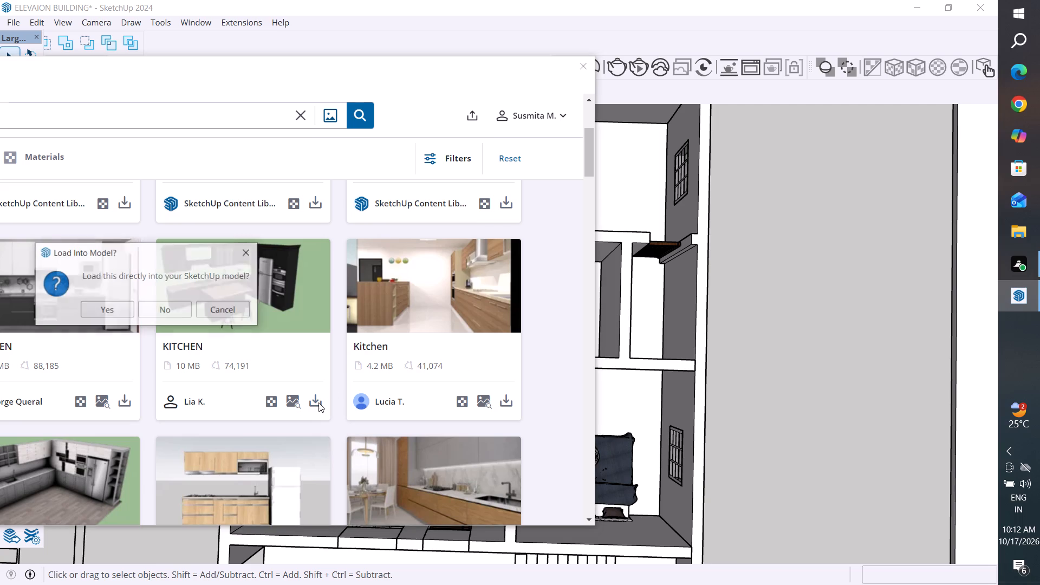
pyautogui.click(112, 313)
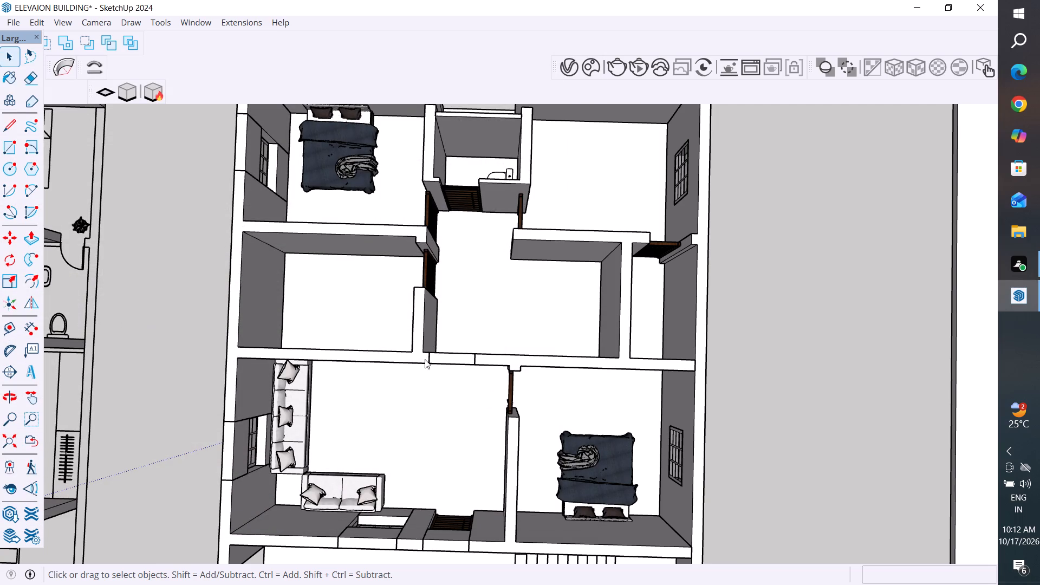
pyautogui.scroll(-3, 236, 379)
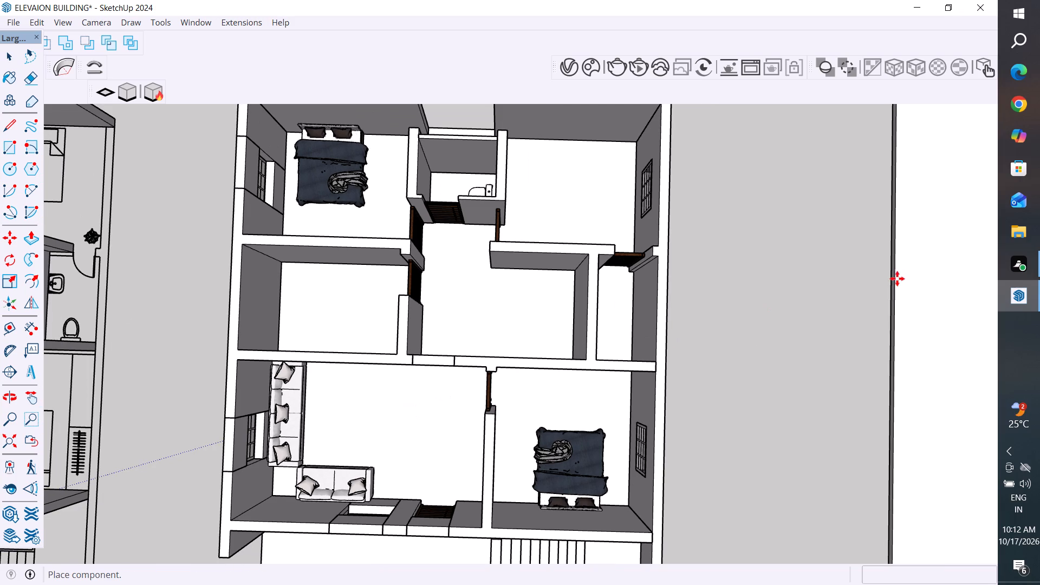
pyautogui.scroll(-5, 544, 438)
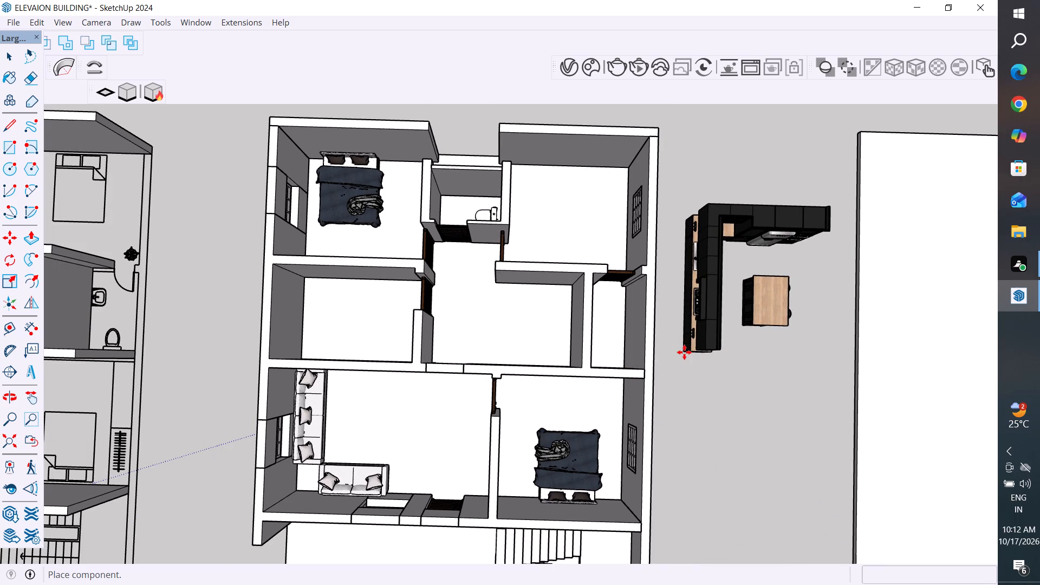
pyautogui.click(684, 352)
pyautogui.click(14, 54)
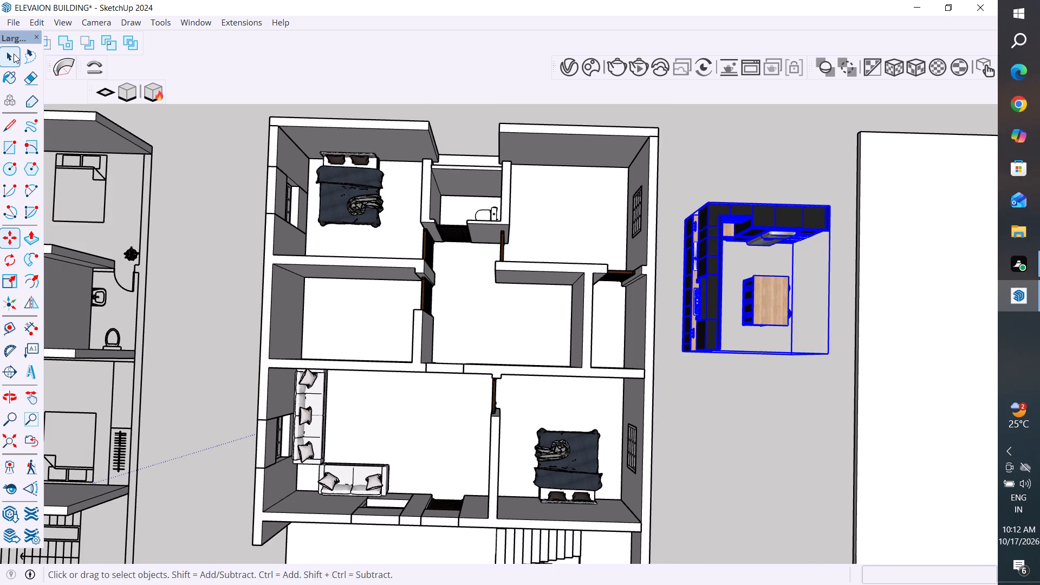
# Move the kitchen set about 32' 10" along the green axis, to open ground beyond the white slab.
pyautogui.scroll(-3, 191, 268)
pyautogui.moveTo(575, 268); pyautogui.dragTo(508, 216, button='middle')
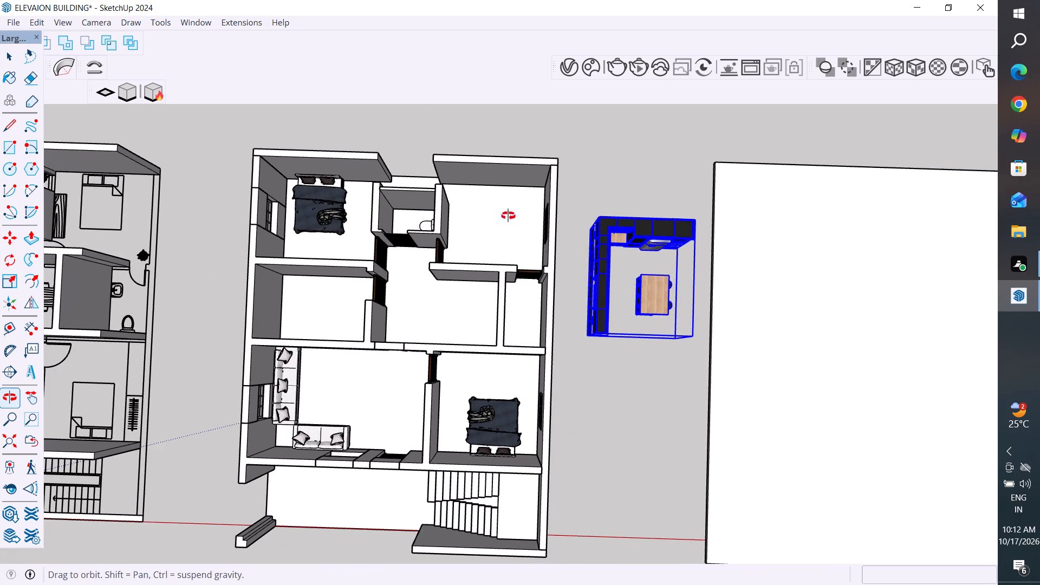
pyautogui.moveTo(508, 216); pyautogui.dragTo(477, 146, button='middle')
pyautogui.scroll(1, 658, 400)
pyautogui.moveTo(657, 359); pyautogui.dragTo(664, 304, button='middle')
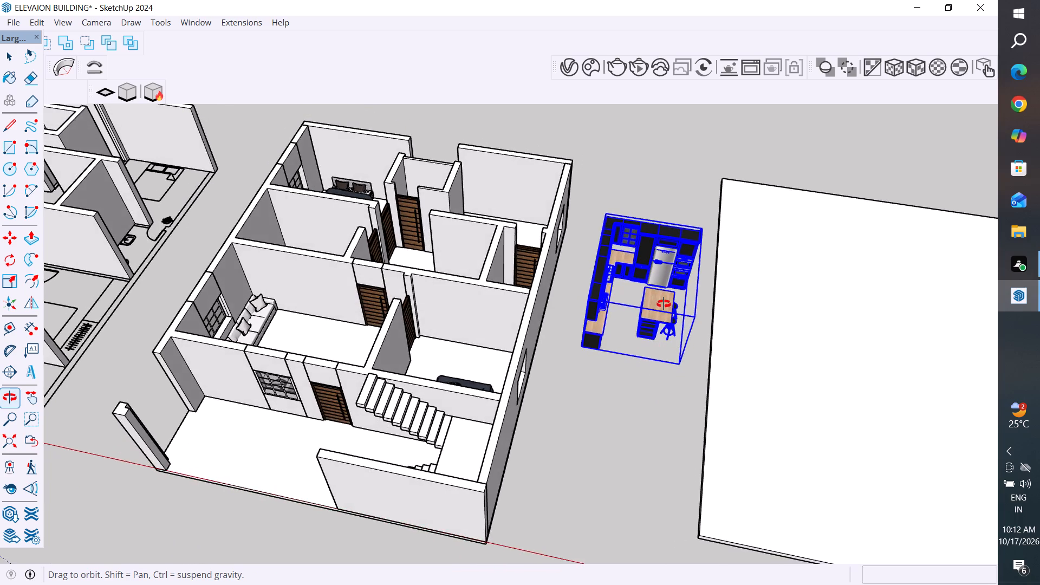
pyautogui.moveTo(664, 304); pyautogui.dragTo(601, 347, button='middle')
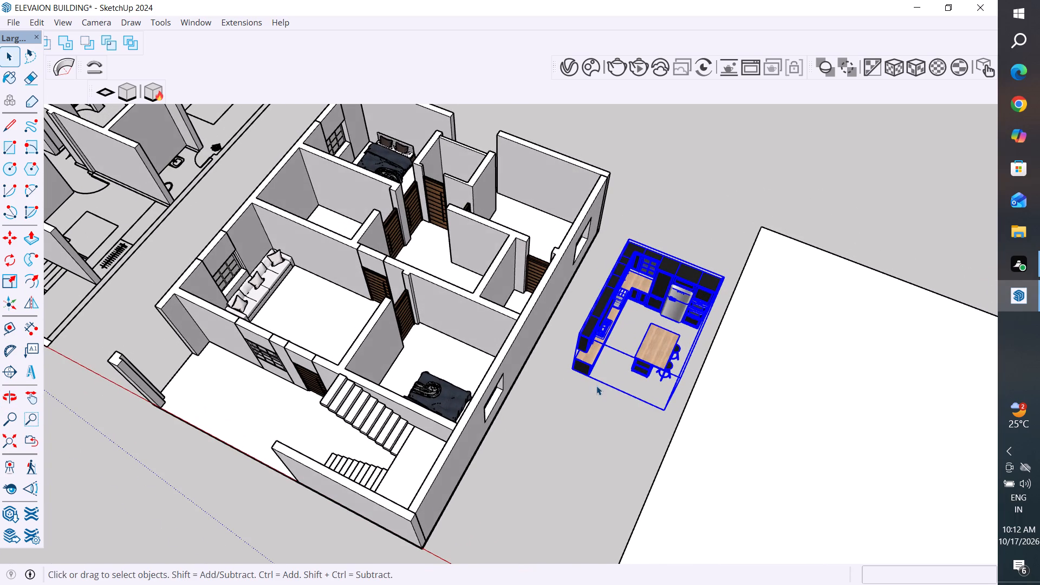
pyautogui.press('m')
pyautogui.click(667, 415)
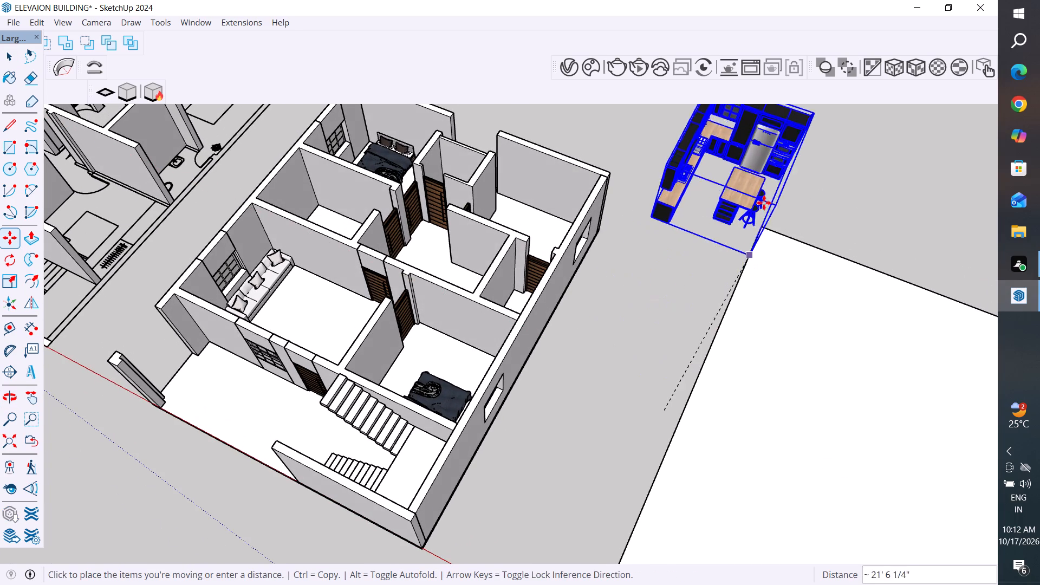
pyautogui.click(756, 193)
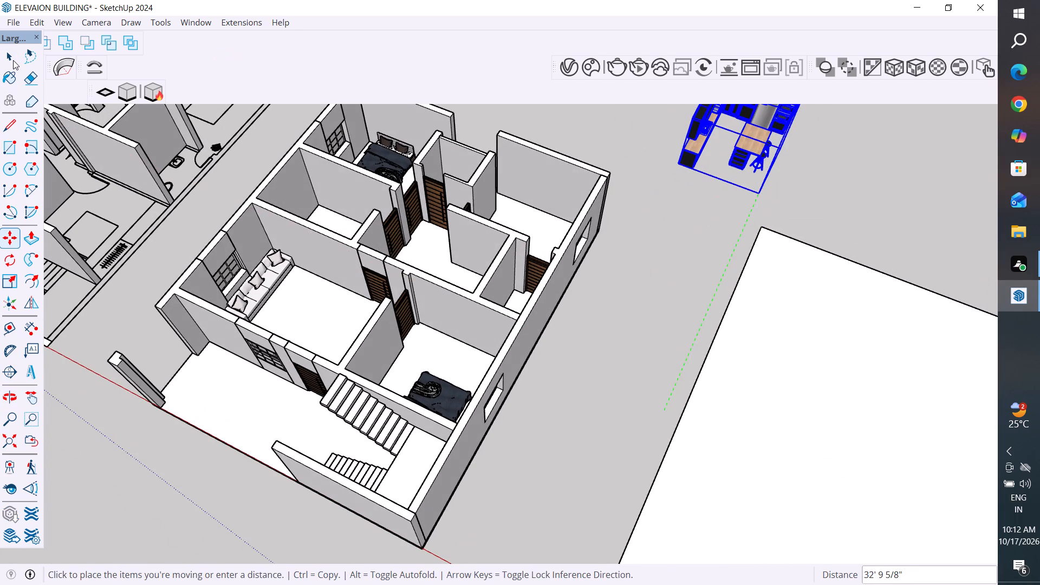
pyautogui.click(13, 60)
# Rotate the kitchen set 90° on the ground plane about its open outer corner beside the island.
pyautogui.scroll(-5, 248, 458)
pyautogui.moveTo(415, 461); pyautogui.dragTo(222, 430, button='middle')
pyautogui.scroll(4, 608, 326)
pyautogui.click(15, 261)
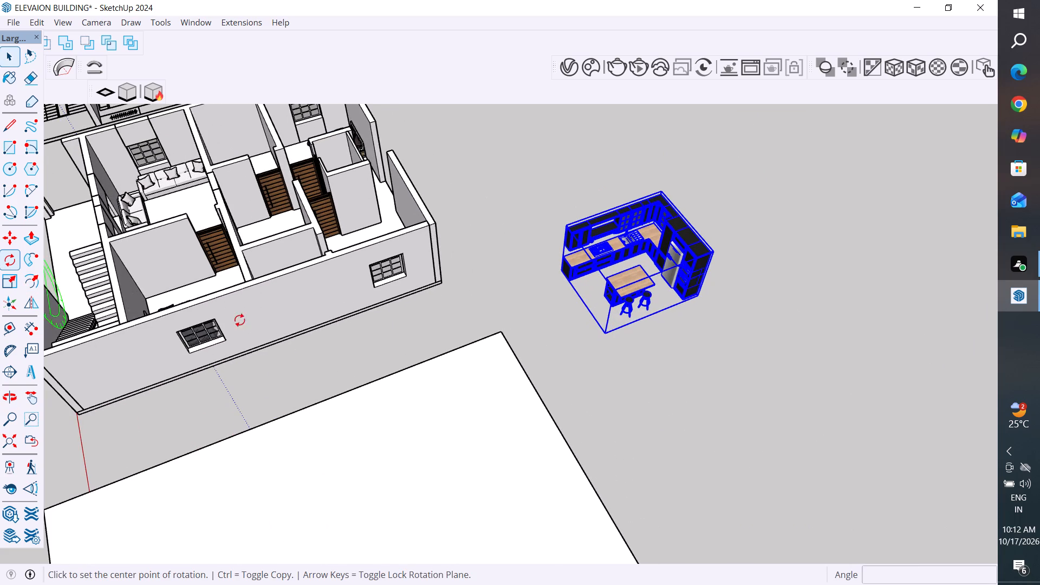
pyautogui.click(608, 329)
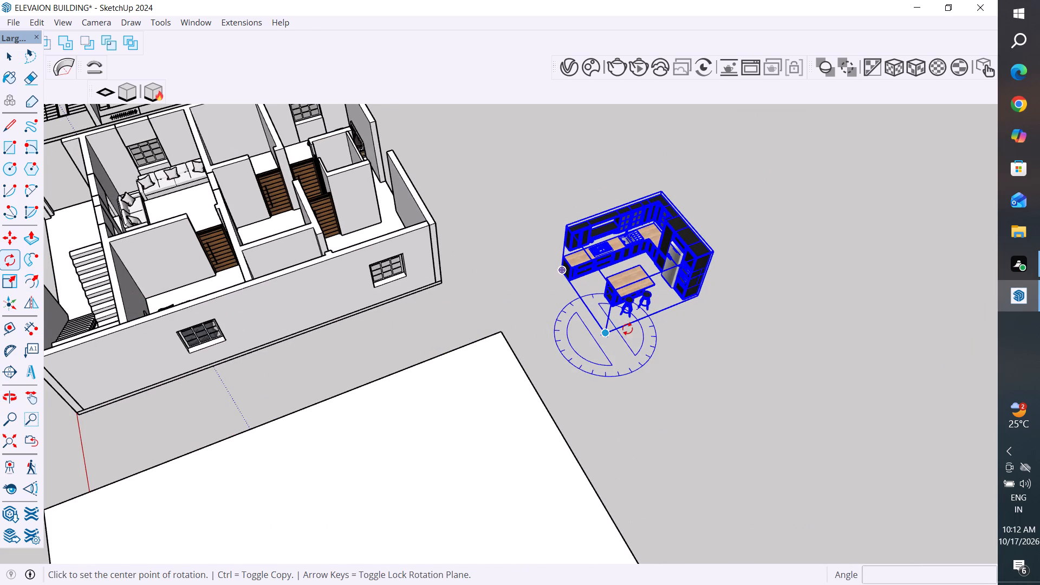
pyautogui.click(752, 270)
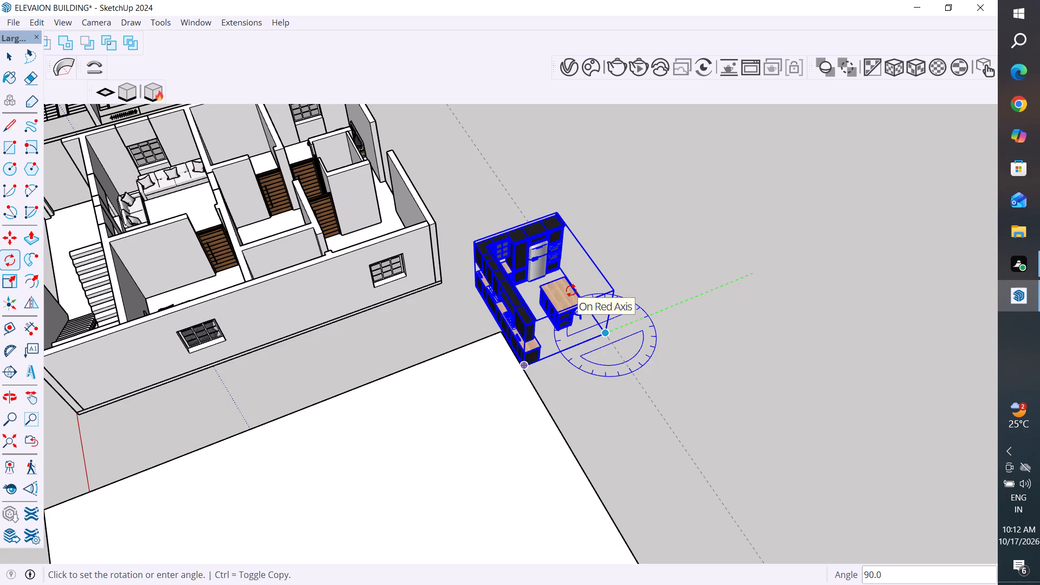
pyautogui.click(571, 290)
pyautogui.click(6, 60)
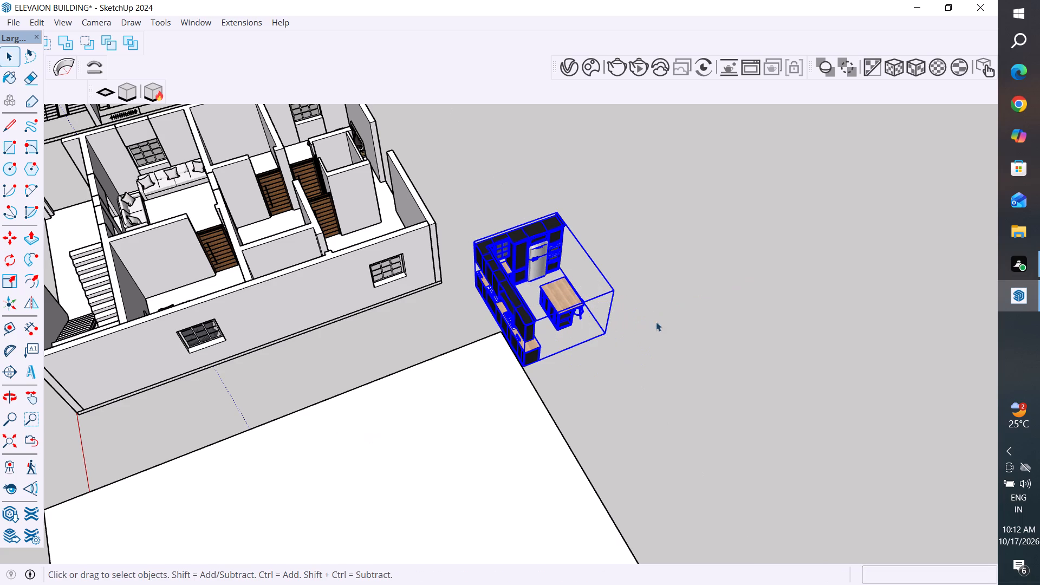
pyautogui.click(675, 324)
# Explode the whole black L-shaped kitchen set component.
pyautogui.scroll(-4, 659, 393)
pyautogui.moveTo(660, 396); pyautogui.dragTo(452, 351, button='middle')
pyautogui.scroll(3, 567, 271)
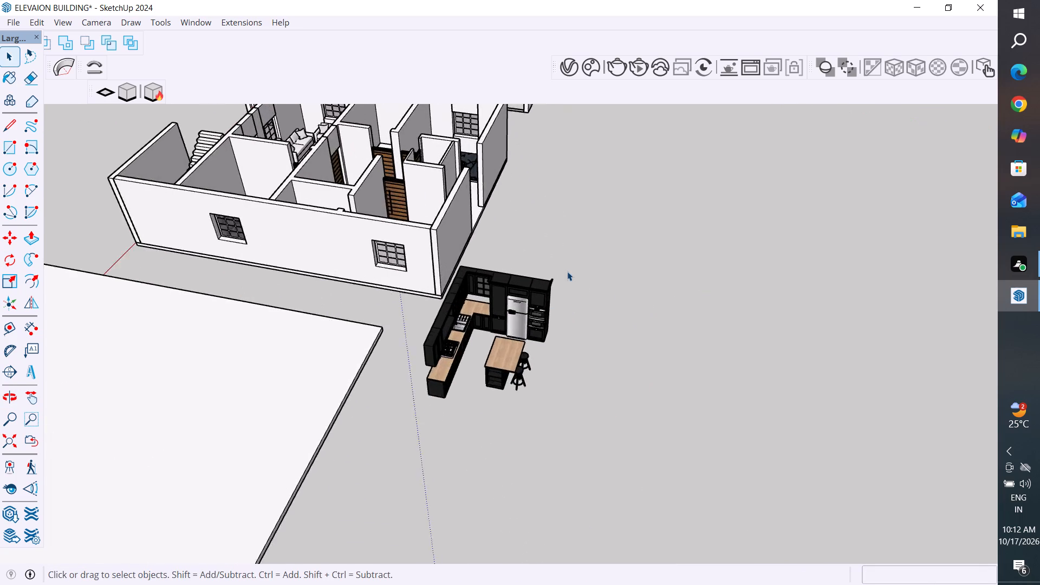
pyautogui.scroll(4, 567, 271)
pyautogui.click(504, 313)
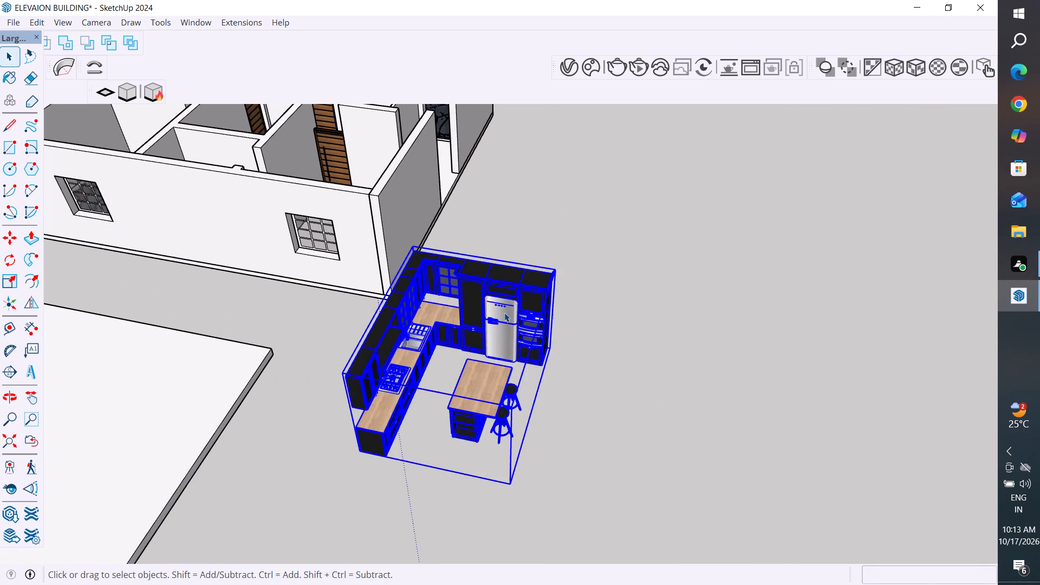
pyautogui.rightClick(515, 340)
pyautogui.click(587, 110)
pyautogui.click(593, 411)
# Explode the kitchen set once more so the island separates from the L-shaped cabinets.
pyautogui.moveTo(508, 422); pyautogui.dragTo(516, 501, button='middle')
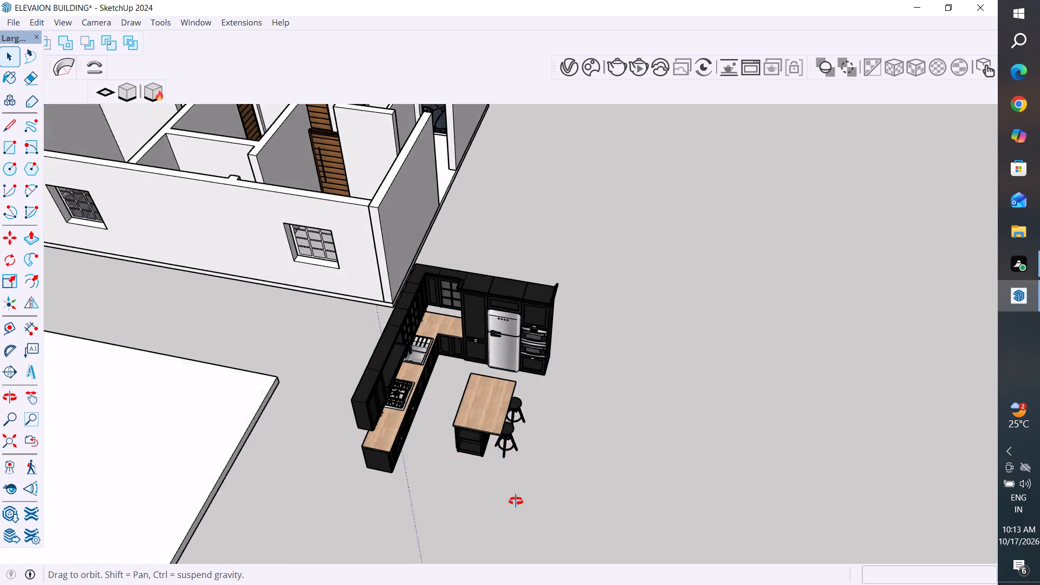
pyautogui.moveTo(516, 501); pyautogui.dragTo(522, 518, button='middle')
pyautogui.scroll(-3, 597, 371)
pyautogui.moveTo(563, 433); pyautogui.dragTo(574, 478, button='middle')
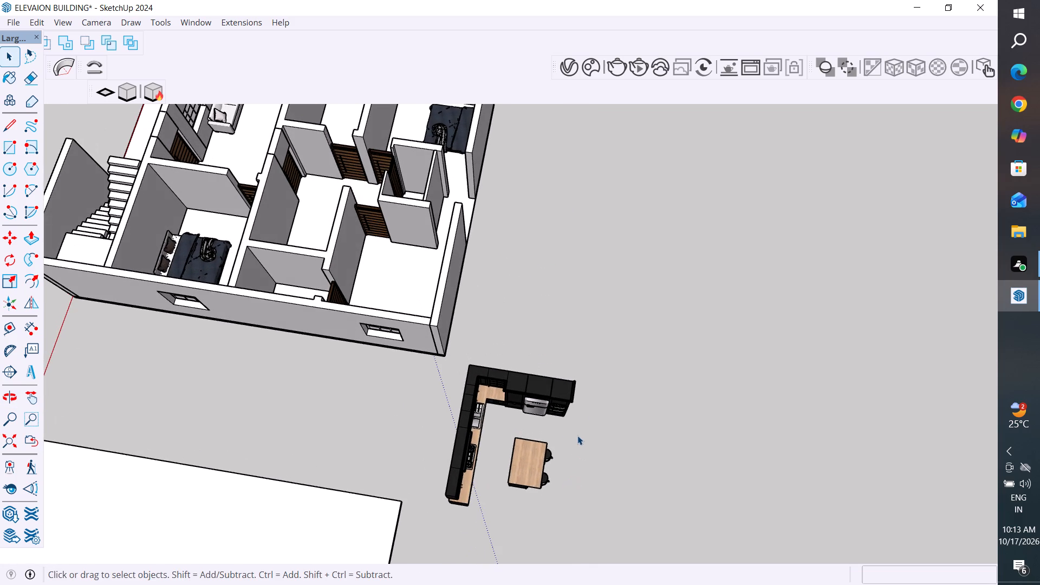
pyautogui.moveTo(577, 435); pyautogui.dragTo(494, 500)
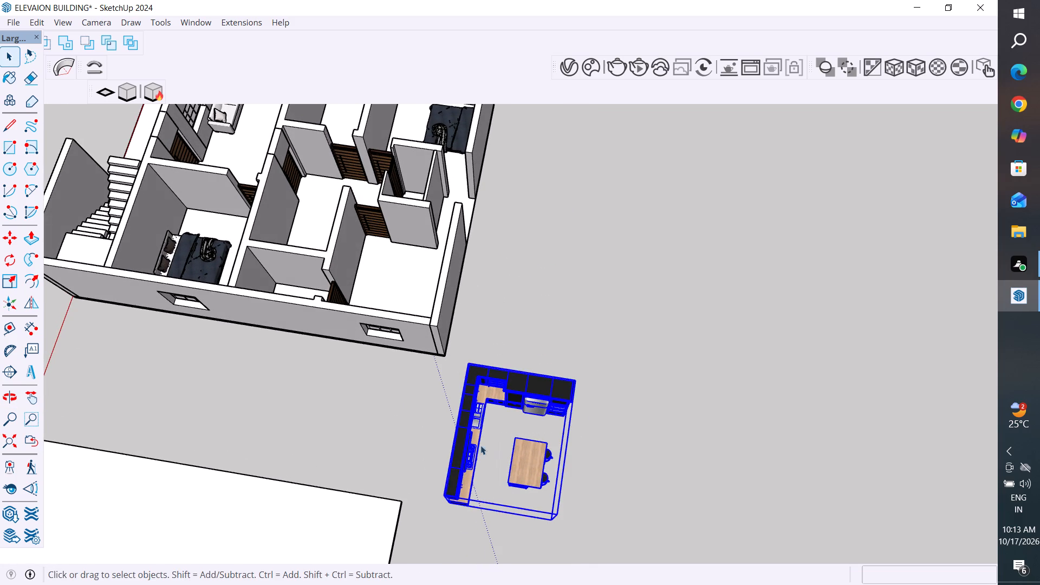
pyautogui.rightClick(466, 447)
pyautogui.click(531, 152)
pyautogui.scroll(8, 557, 437)
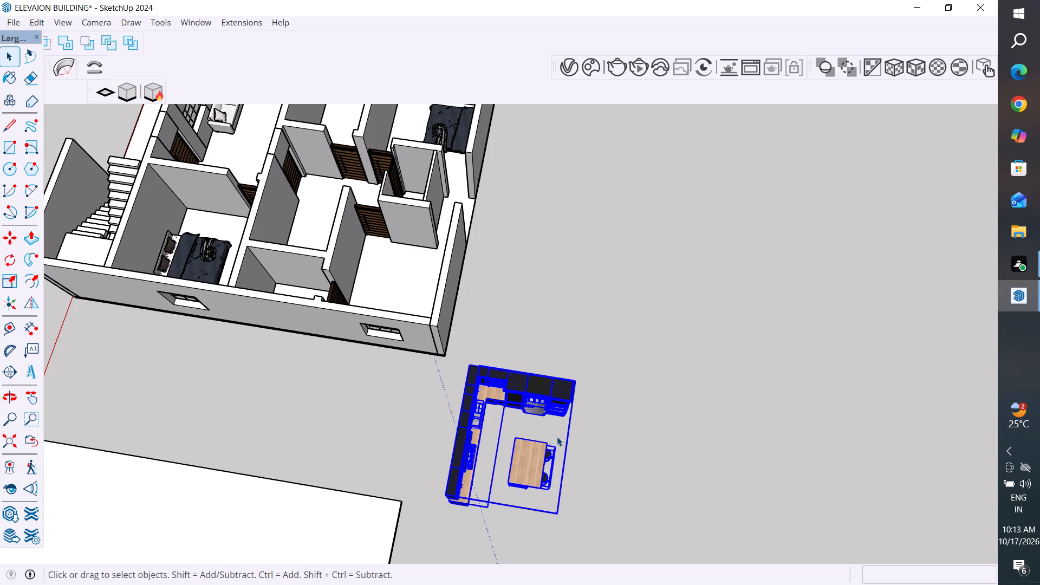
pyautogui.click(662, 455)
# Move the island with its stools about 15' 9" away from the L-shaped cabinets onto open ground.
pyautogui.scroll(2, 545, 506)
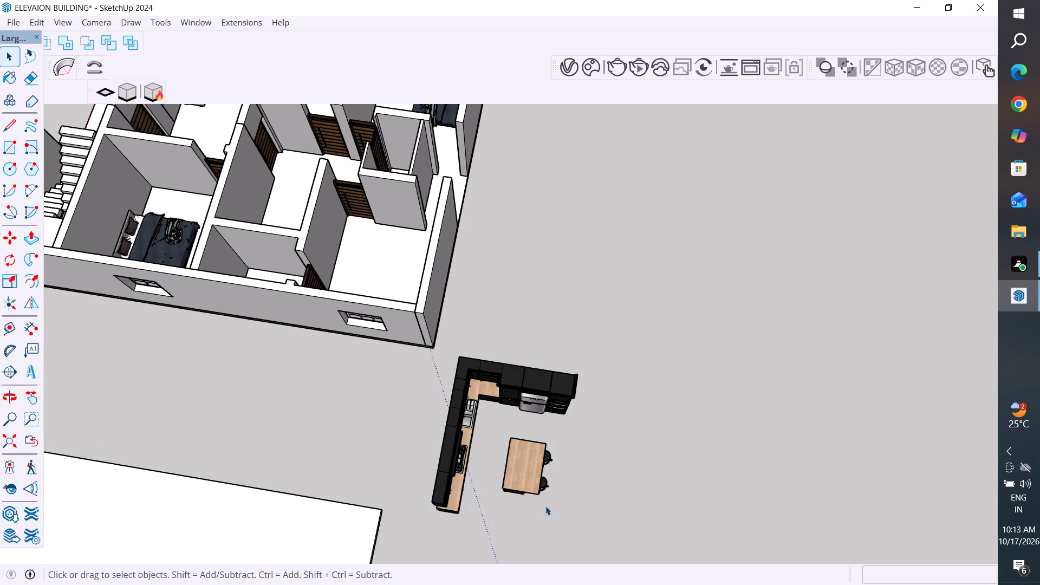
pyautogui.scroll(2, 545, 506)
pyautogui.moveTo(583, 408); pyautogui.dragTo(478, 510)
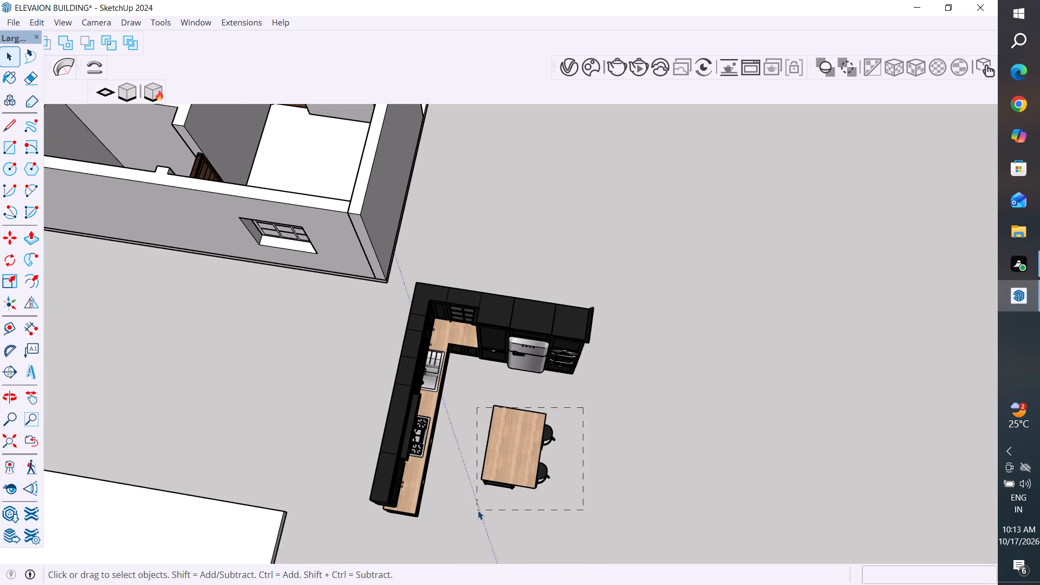
pyautogui.press('m')
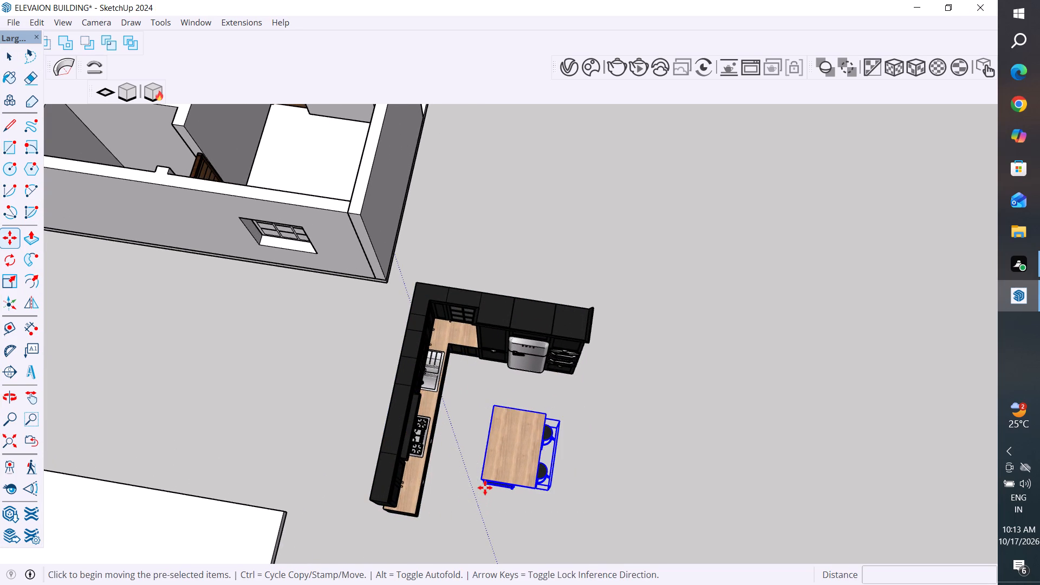
pyautogui.click(485, 487)
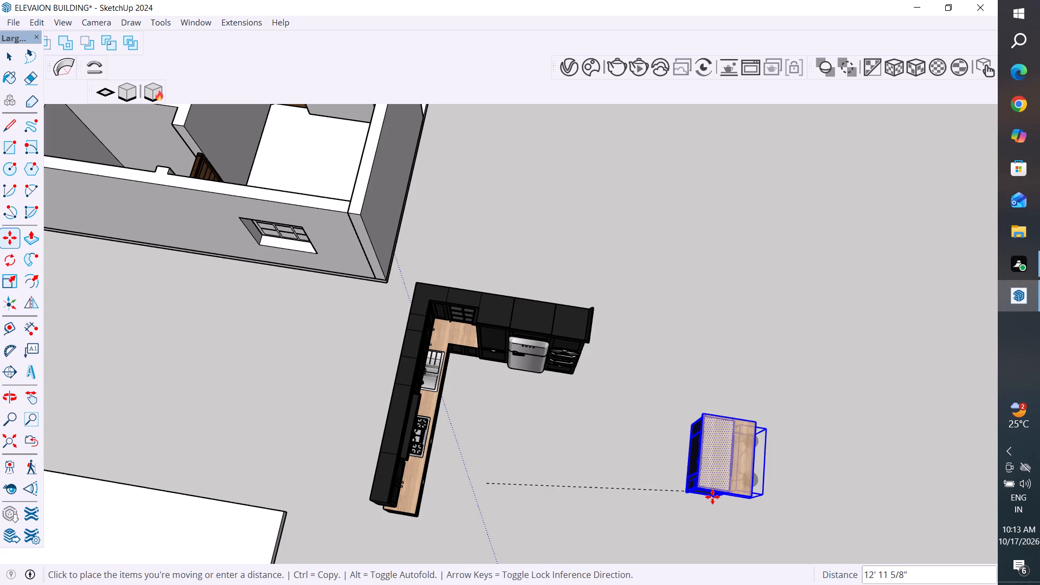
pyautogui.click(733, 501)
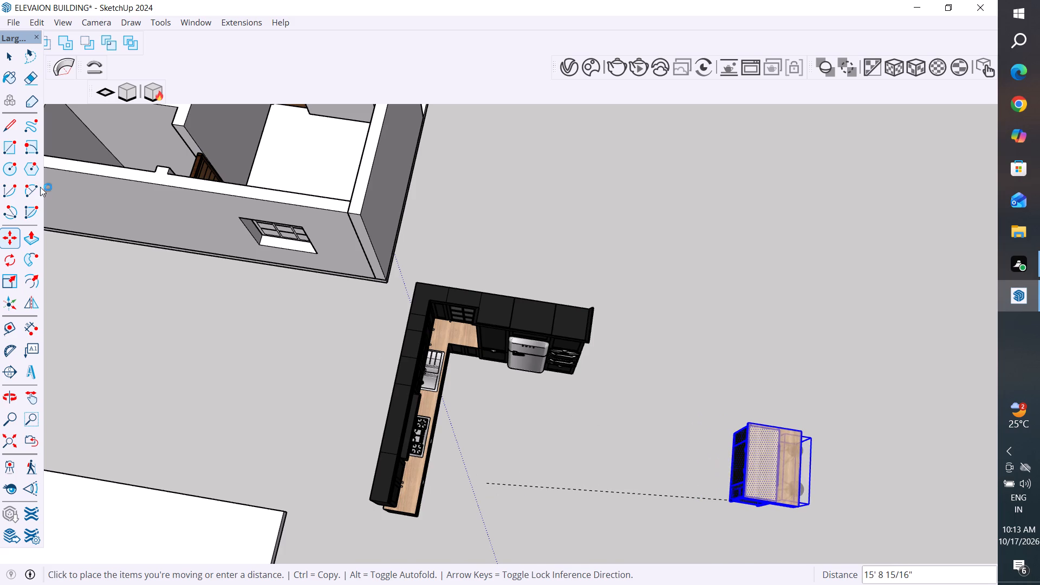
pyautogui.click(8, 58)
pyautogui.click(227, 328)
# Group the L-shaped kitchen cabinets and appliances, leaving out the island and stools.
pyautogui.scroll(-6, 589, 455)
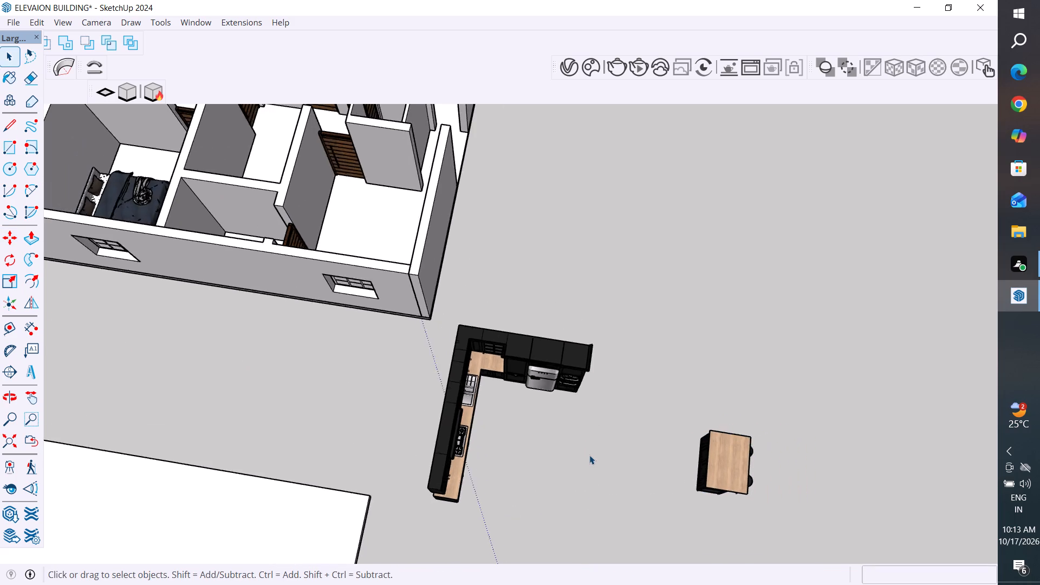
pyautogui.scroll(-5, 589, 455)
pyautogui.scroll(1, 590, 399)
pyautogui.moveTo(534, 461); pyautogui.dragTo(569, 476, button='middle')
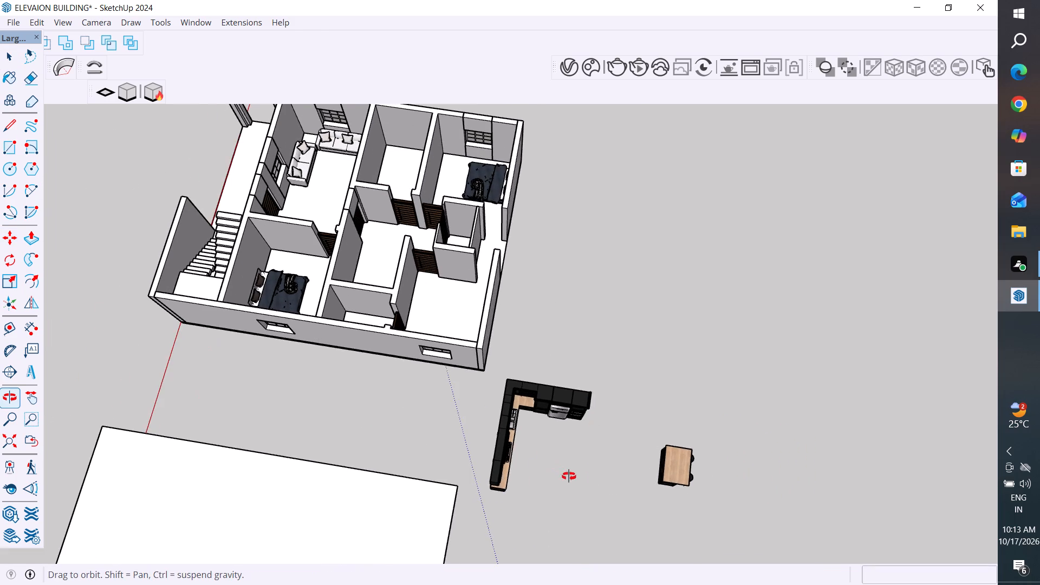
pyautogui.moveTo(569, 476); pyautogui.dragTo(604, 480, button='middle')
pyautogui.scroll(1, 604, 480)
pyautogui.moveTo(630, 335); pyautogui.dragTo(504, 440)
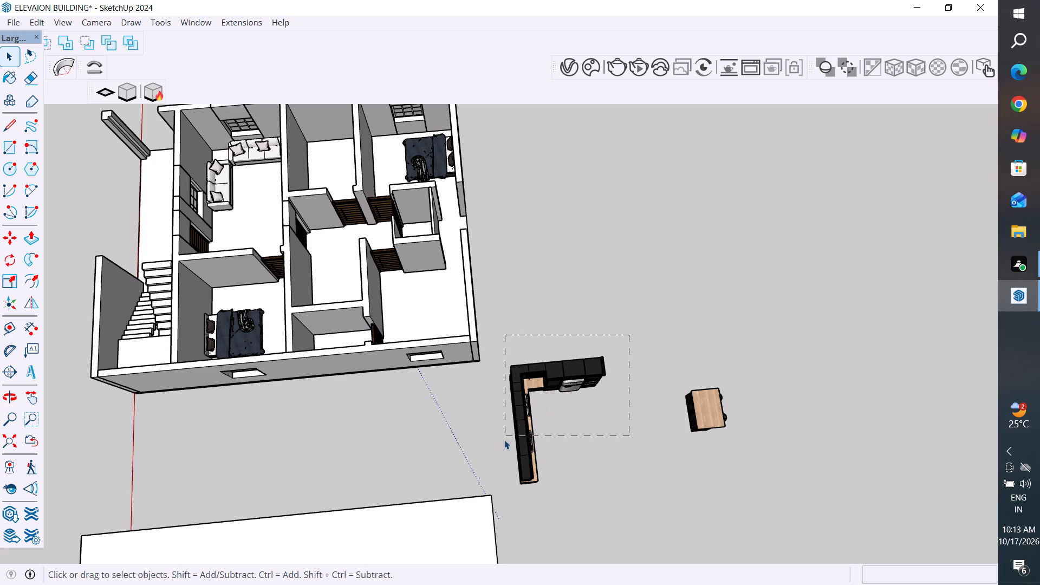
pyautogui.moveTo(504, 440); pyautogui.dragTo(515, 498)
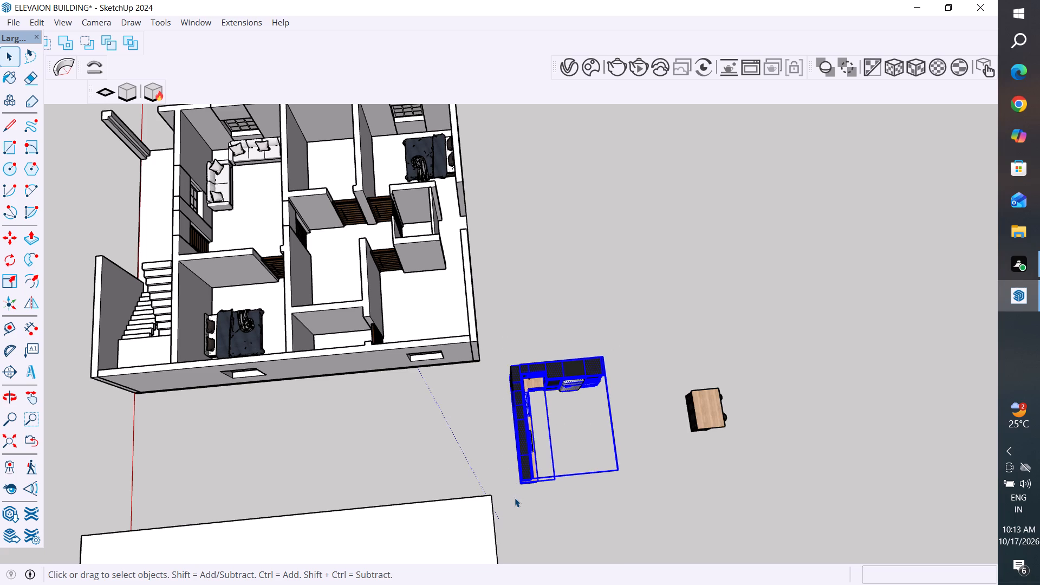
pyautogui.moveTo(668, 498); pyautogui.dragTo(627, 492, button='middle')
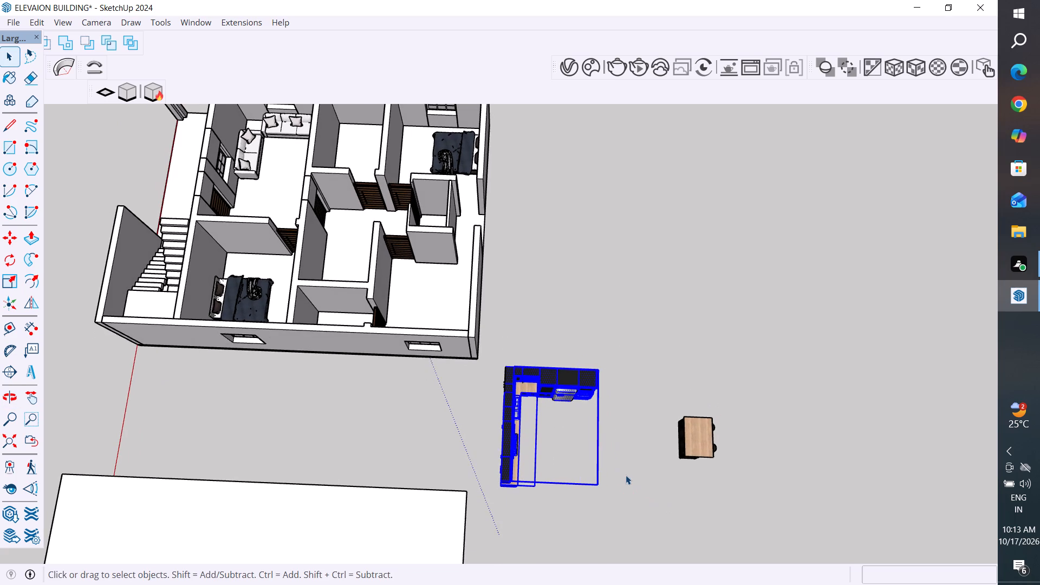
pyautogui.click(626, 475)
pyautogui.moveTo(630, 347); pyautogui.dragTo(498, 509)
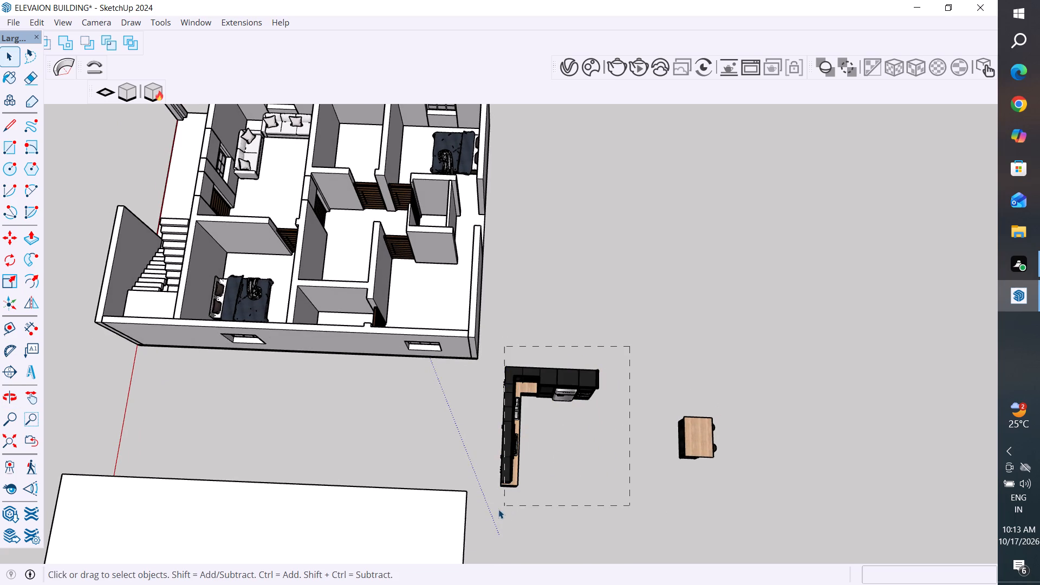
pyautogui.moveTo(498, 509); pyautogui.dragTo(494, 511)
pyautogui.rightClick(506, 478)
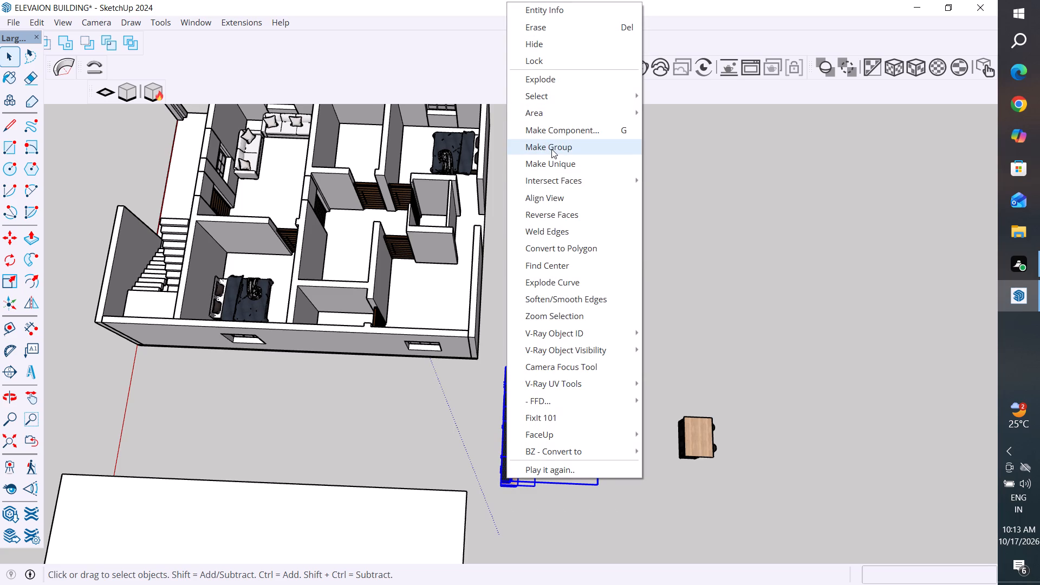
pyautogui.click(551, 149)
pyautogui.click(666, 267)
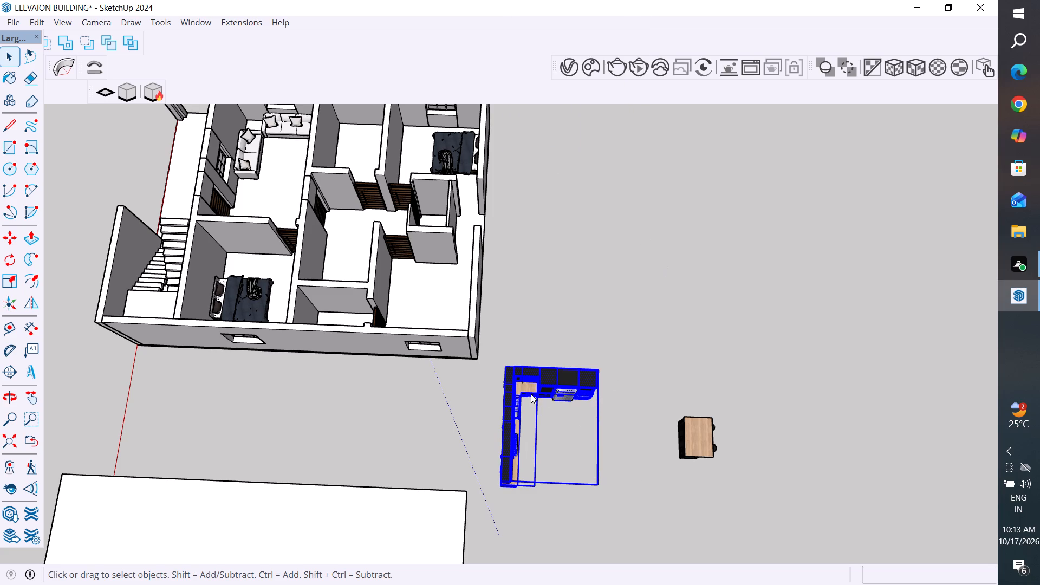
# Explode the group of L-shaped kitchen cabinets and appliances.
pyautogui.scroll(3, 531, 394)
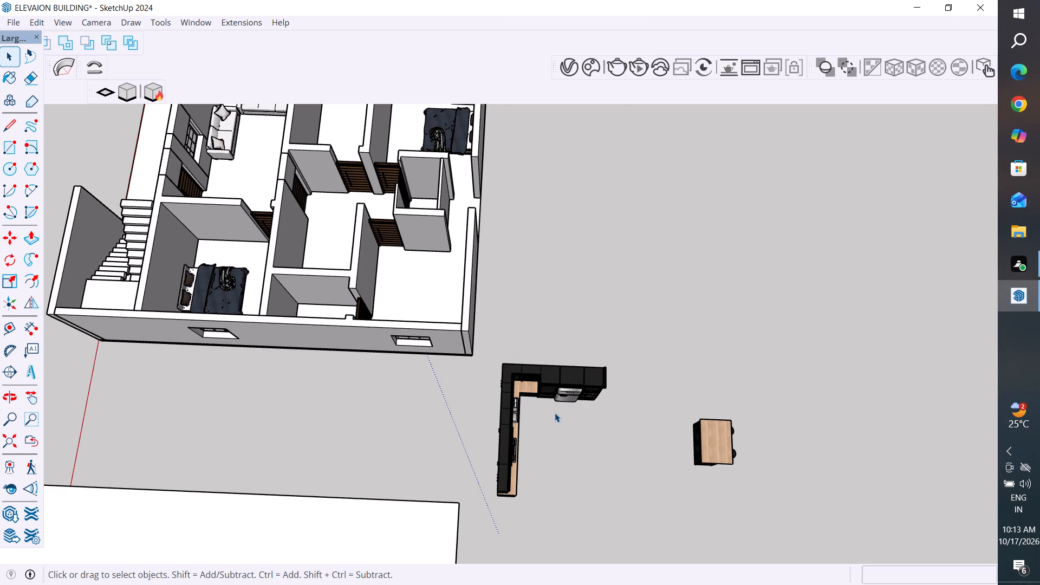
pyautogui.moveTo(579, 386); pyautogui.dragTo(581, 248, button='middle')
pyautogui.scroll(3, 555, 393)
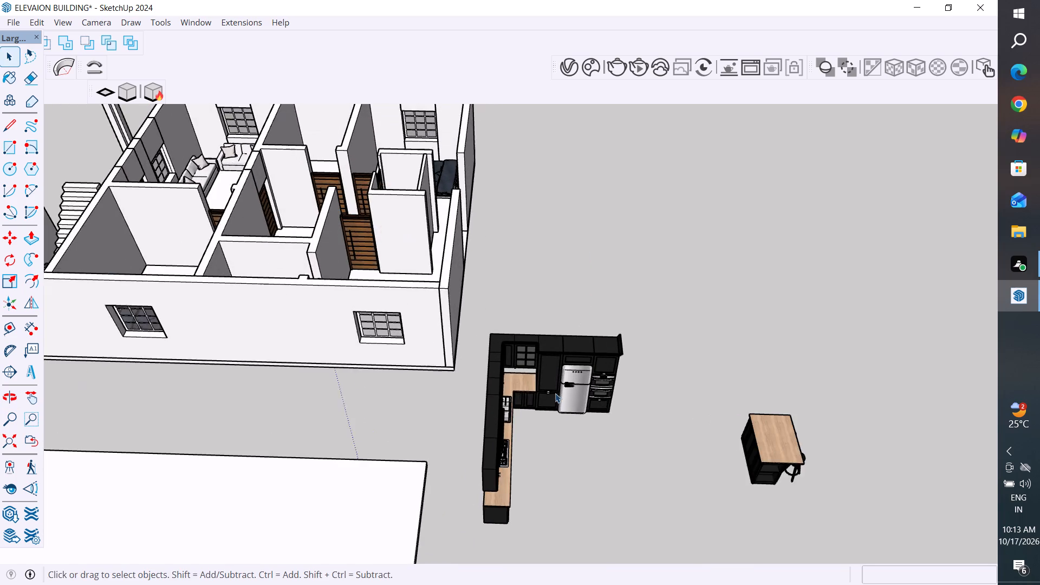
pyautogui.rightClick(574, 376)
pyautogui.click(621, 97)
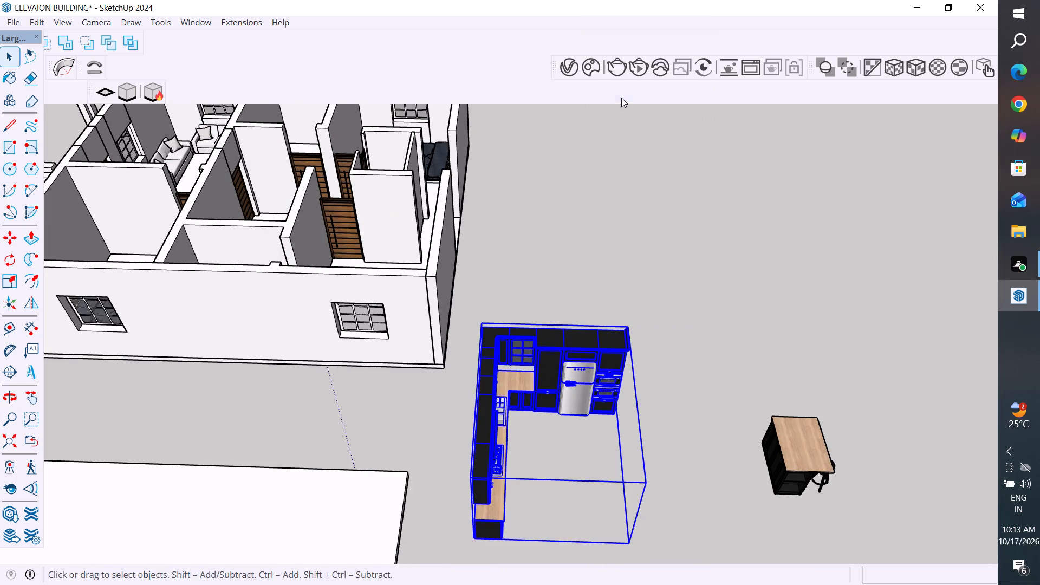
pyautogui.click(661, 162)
# Examine the L-shaped cabinets and the refrigerator up close from several angles, checking how the pieces are separated.
pyautogui.scroll(4, 601, 381)
pyautogui.moveTo(649, 527); pyautogui.dragTo(427, 500, button='middle')
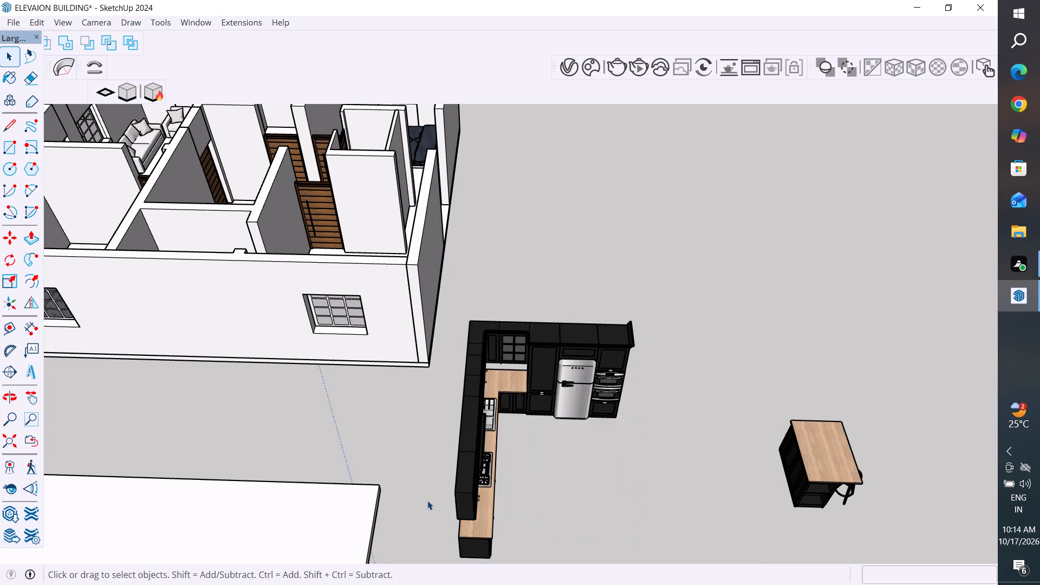
pyautogui.moveTo(578, 461); pyautogui.dragTo(482, 311, button='middle')
pyautogui.scroll(3, 488, 421)
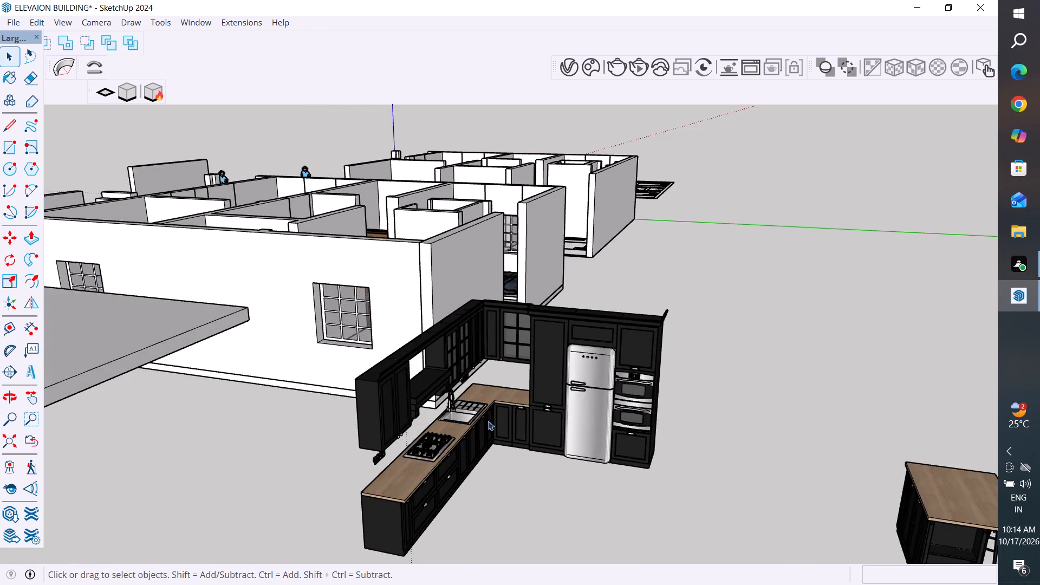
pyautogui.moveTo(489, 420); pyautogui.dragTo(504, 412, button='middle')
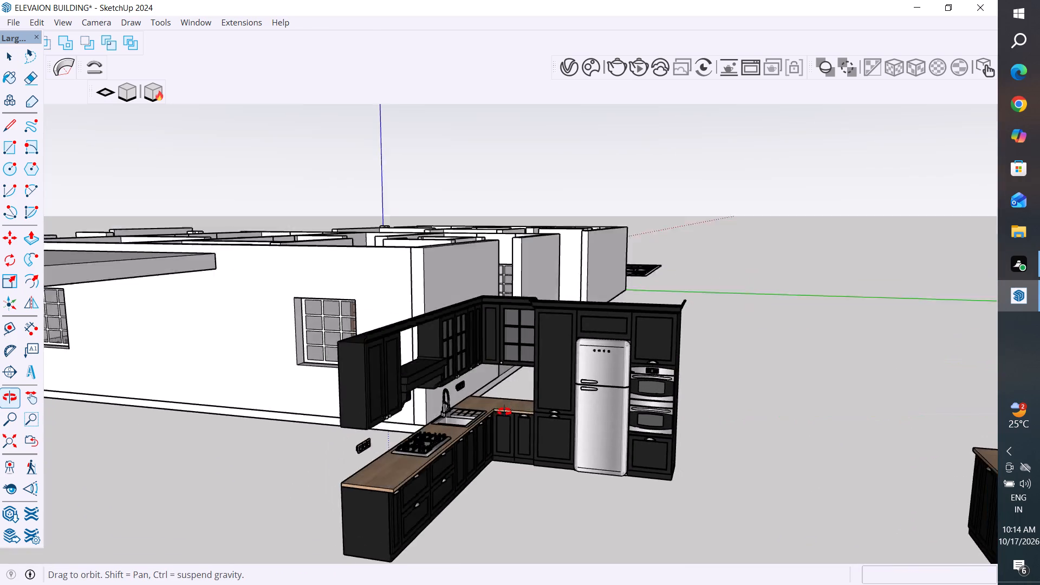
pyautogui.moveTo(504, 412); pyautogui.dragTo(507, 459, button='middle')
pyautogui.click(602, 405)
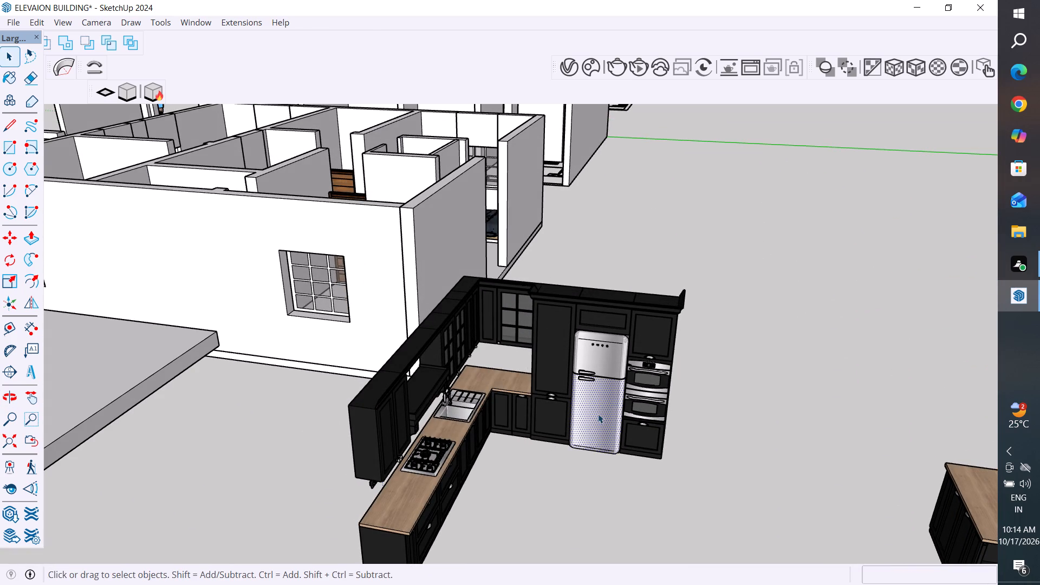
pyautogui.click(718, 477)
pyautogui.moveTo(709, 478); pyautogui.dragTo(606, 524, button='middle')
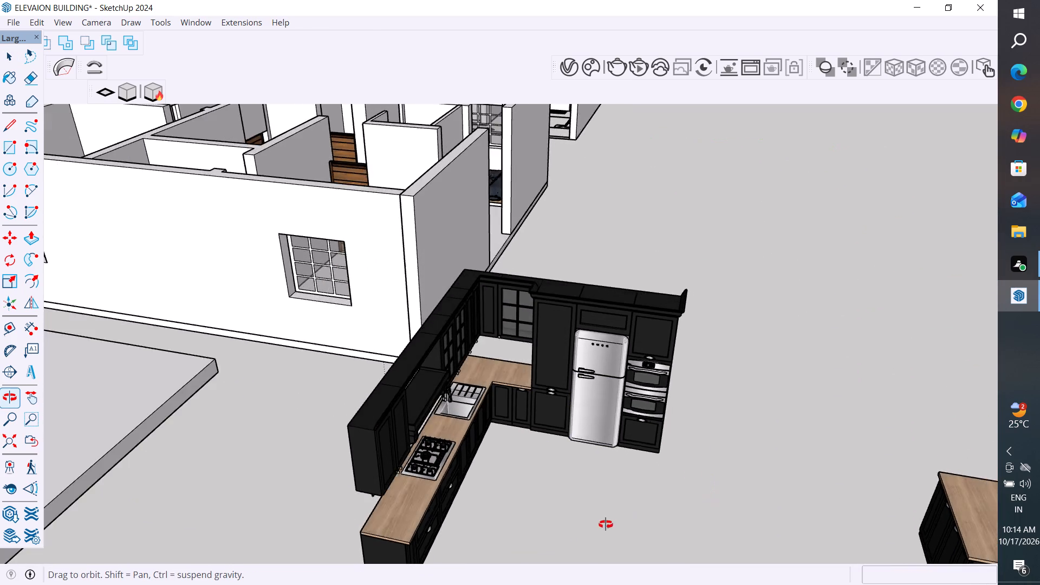
# Group the L-shaped kitchen cabinets and appliances into one object, leaving out the island and stools.
pyautogui.moveTo(606, 524); pyautogui.dragTo(474, 514, button='middle')
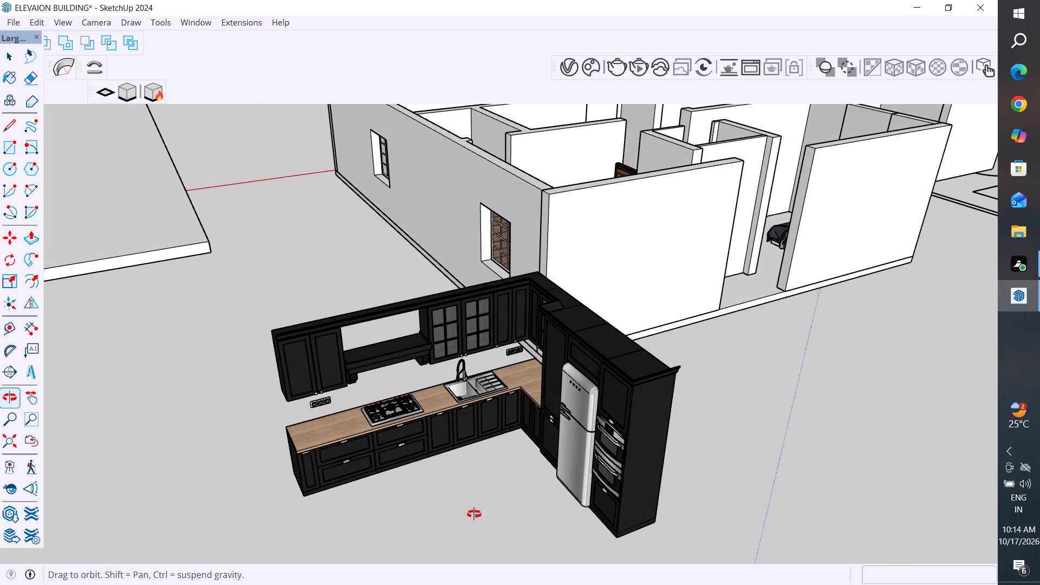
pyautogui.moveTo(474, 514); pyautogui.dragTo(503, 561, button='middle')
pyautogui.scroll(-4, 559, 515)
pyautogui.moveTo(565, 477); pyautogui.dragTo(594, 515, button='middle')
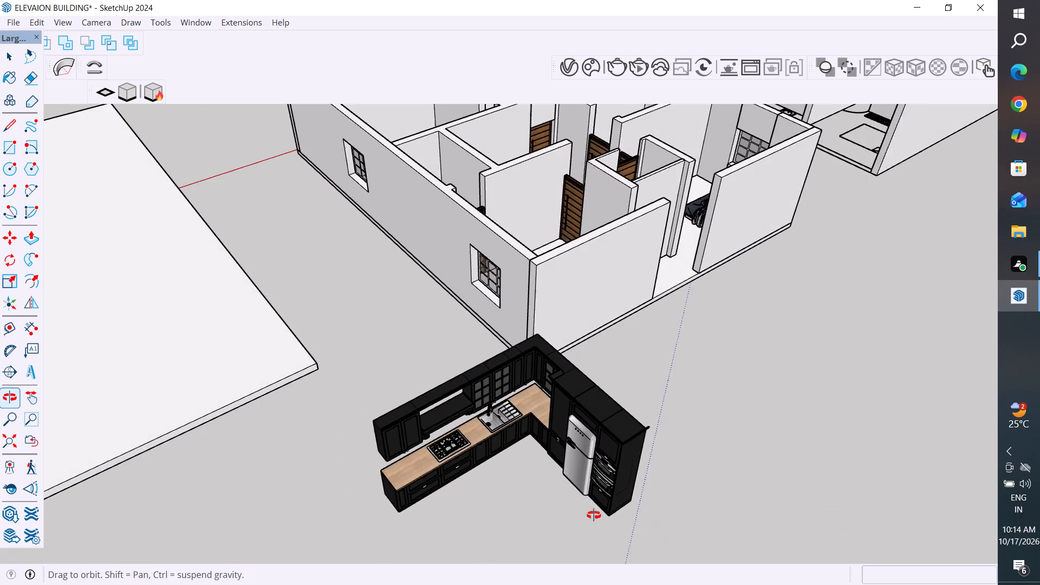
pyautogui.moveTo(594, 515); pyautogui.dragTo(626, 550, button='middle')
pyautogui.moveTo(568, 491); pyautogui.dragTo(633, 516, button='middle')
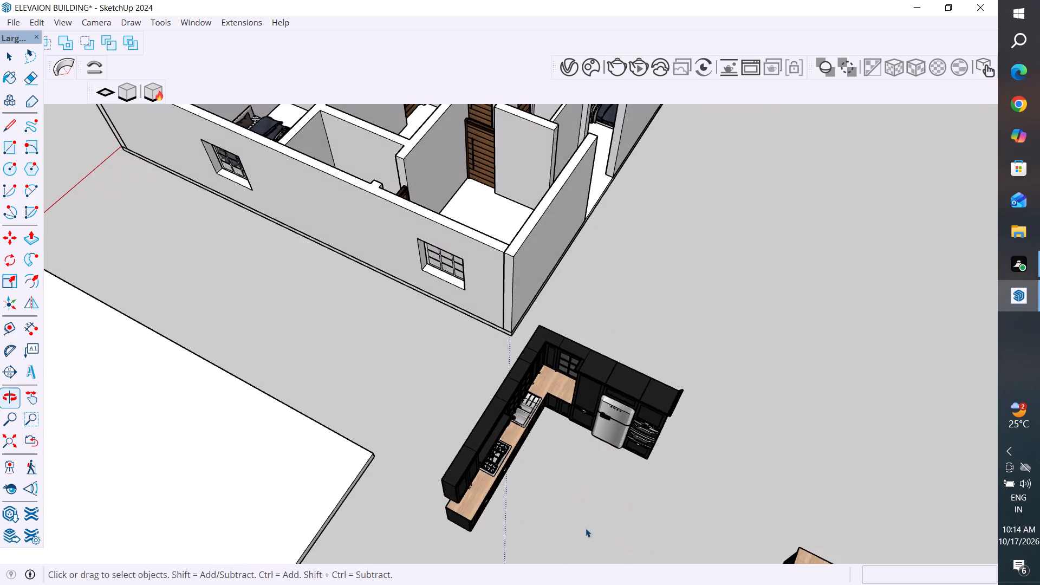
pyautogui.scroll(-9, 573, 533)
pyautogui.moveTo(641, 366); pyautogui.dragTo(623, 517, button='middle')
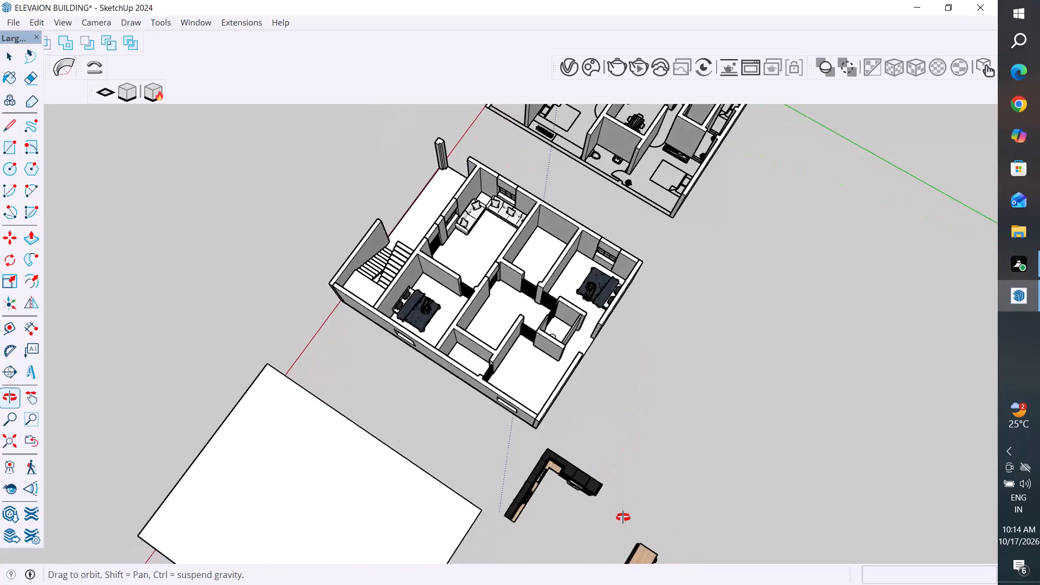
pyautogui.moveTo(623, 517); pyautogui.dragTo(699, 433, button='middle')
pyautogui.moveTo(575, 535); pyautogui.dragTo(688, 490, button='middle')
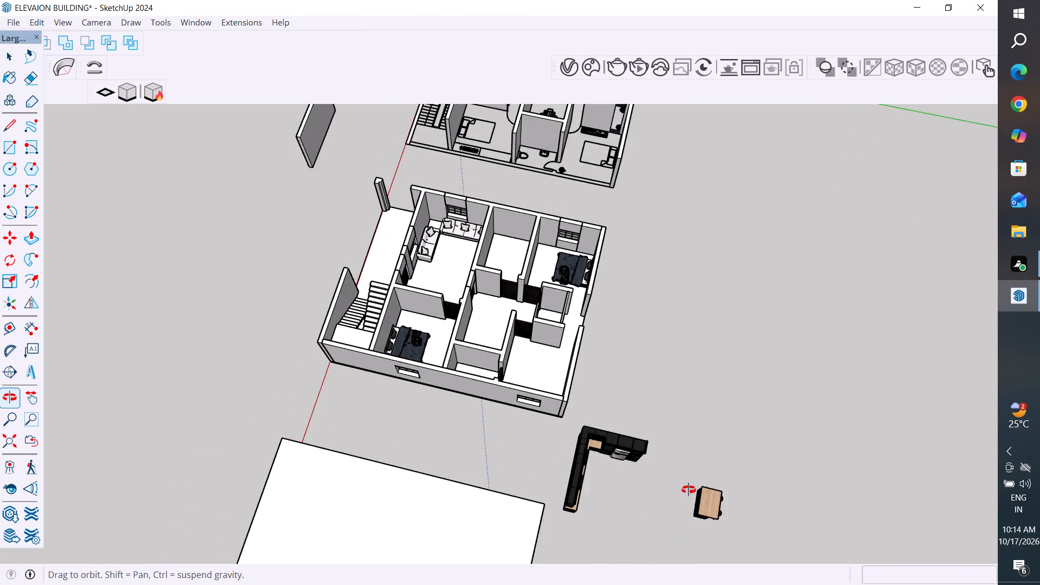
pyautogui.moveTo(688, 490); pyautogui.dragTo(713, 473, button='middle')
pyautogui.moveTo(709, 387); pyautogui.dragTo(602, 515)
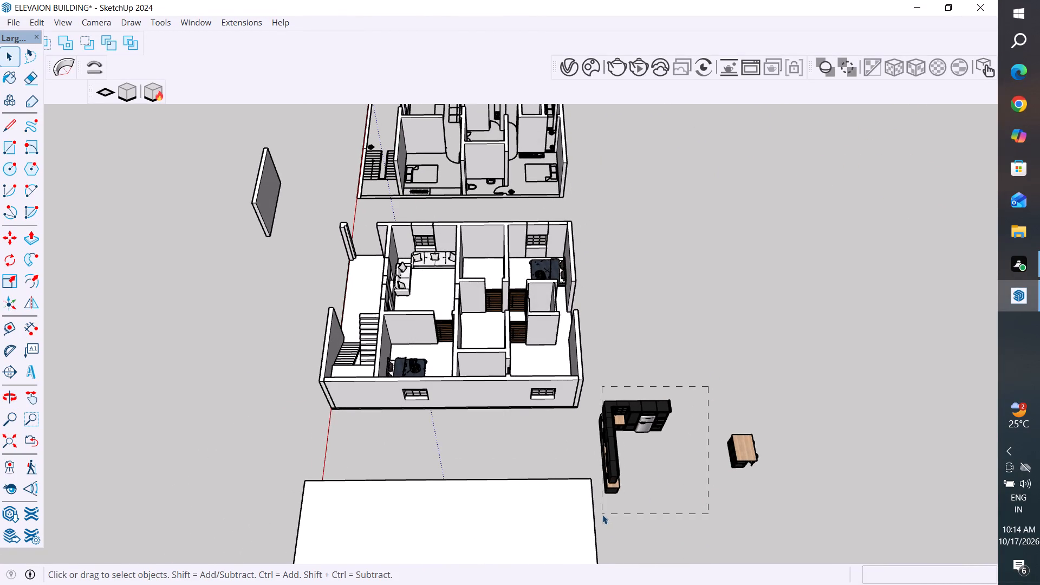
pyautogui.moveTo(602, 515); pyautogui.dragTo(601, 509)
pyautogui.moveTo(601, 505); pyautogui.dragTo(597, 498)
pyautogui.moveTo(707, 388); pyautogui.dragTo(600, 503)
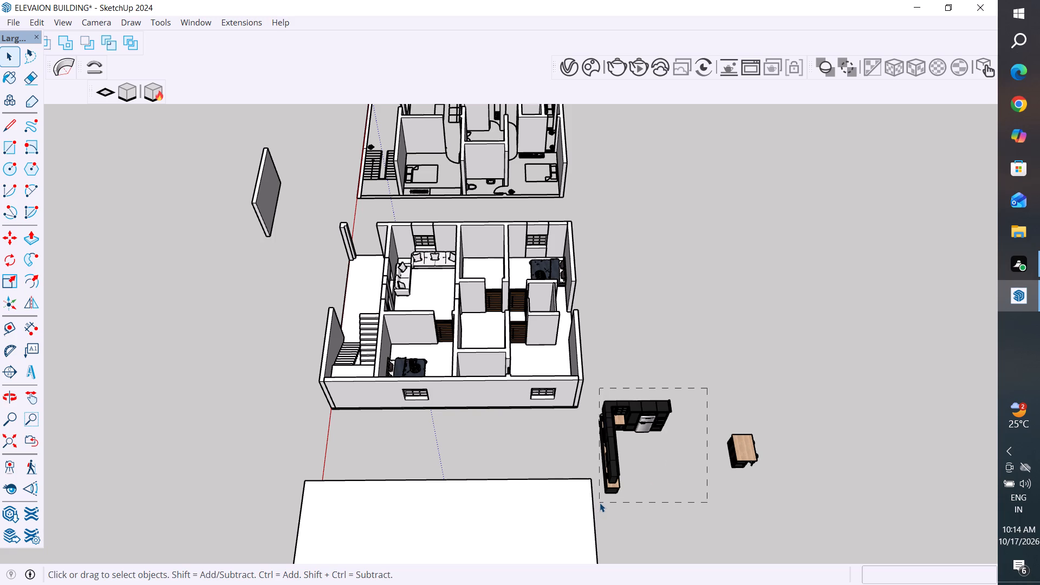
pyautogui.moveTo(600, 503); pyautogui.dragTo(596, 500)
pyautogui.rightClick(610, 479)
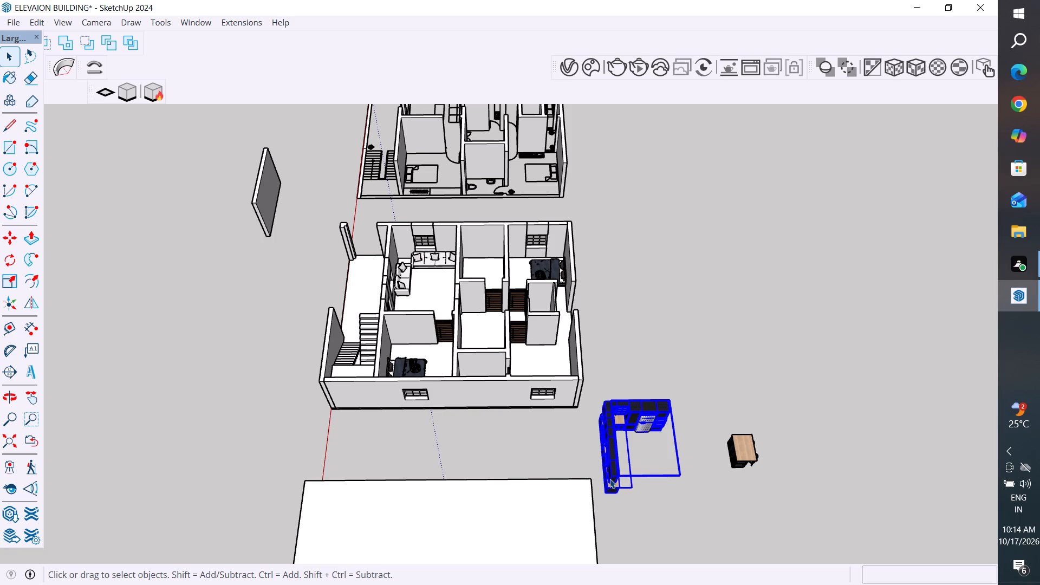
pyautogui.click(648, 166)
pyautogui.click(686, 335)
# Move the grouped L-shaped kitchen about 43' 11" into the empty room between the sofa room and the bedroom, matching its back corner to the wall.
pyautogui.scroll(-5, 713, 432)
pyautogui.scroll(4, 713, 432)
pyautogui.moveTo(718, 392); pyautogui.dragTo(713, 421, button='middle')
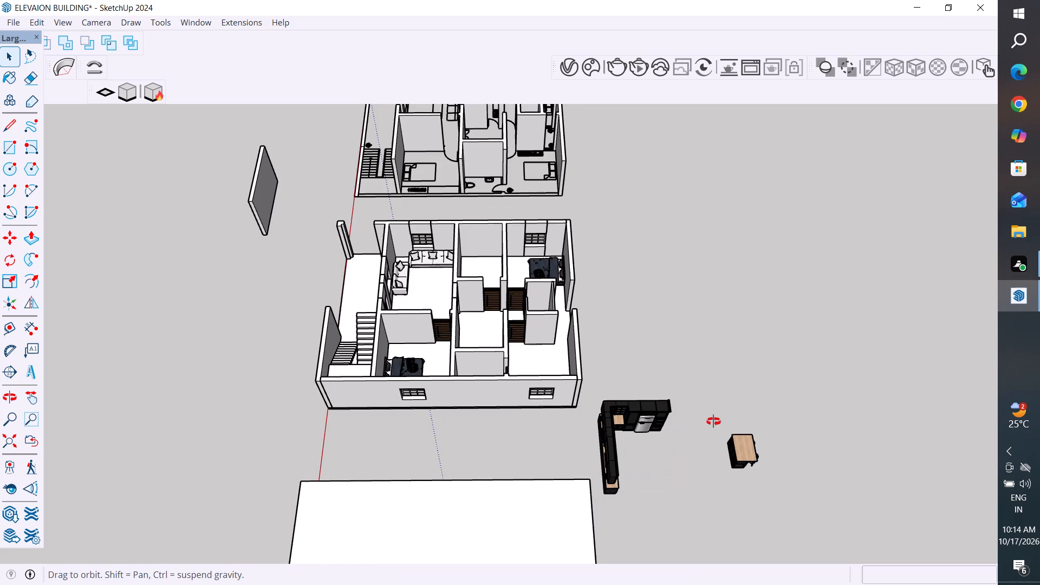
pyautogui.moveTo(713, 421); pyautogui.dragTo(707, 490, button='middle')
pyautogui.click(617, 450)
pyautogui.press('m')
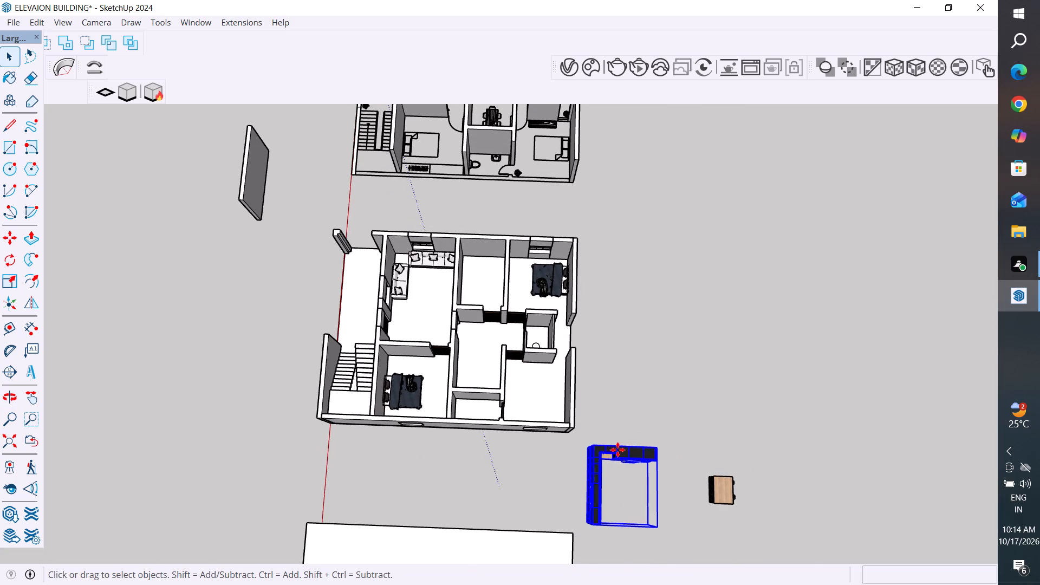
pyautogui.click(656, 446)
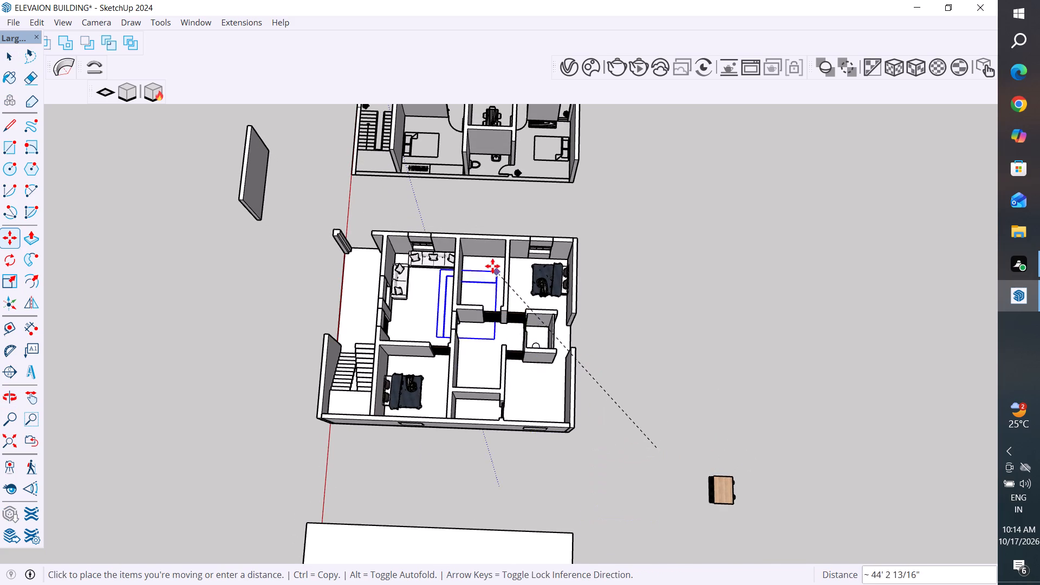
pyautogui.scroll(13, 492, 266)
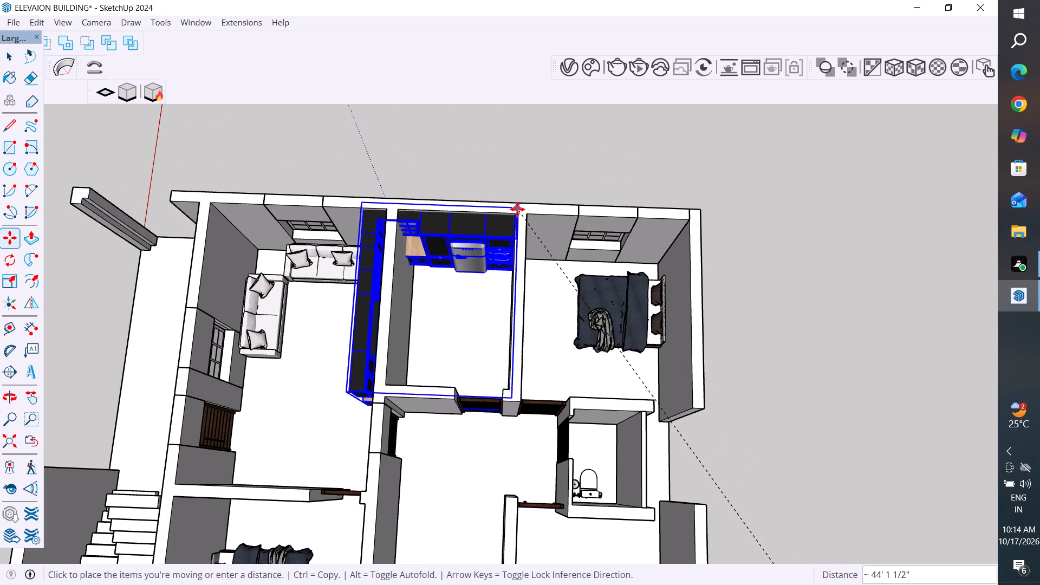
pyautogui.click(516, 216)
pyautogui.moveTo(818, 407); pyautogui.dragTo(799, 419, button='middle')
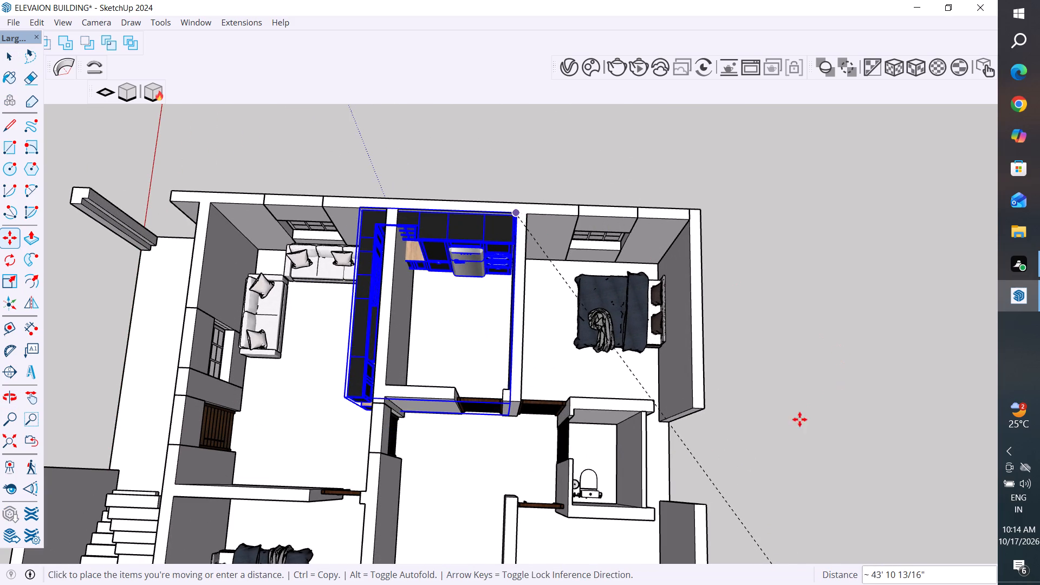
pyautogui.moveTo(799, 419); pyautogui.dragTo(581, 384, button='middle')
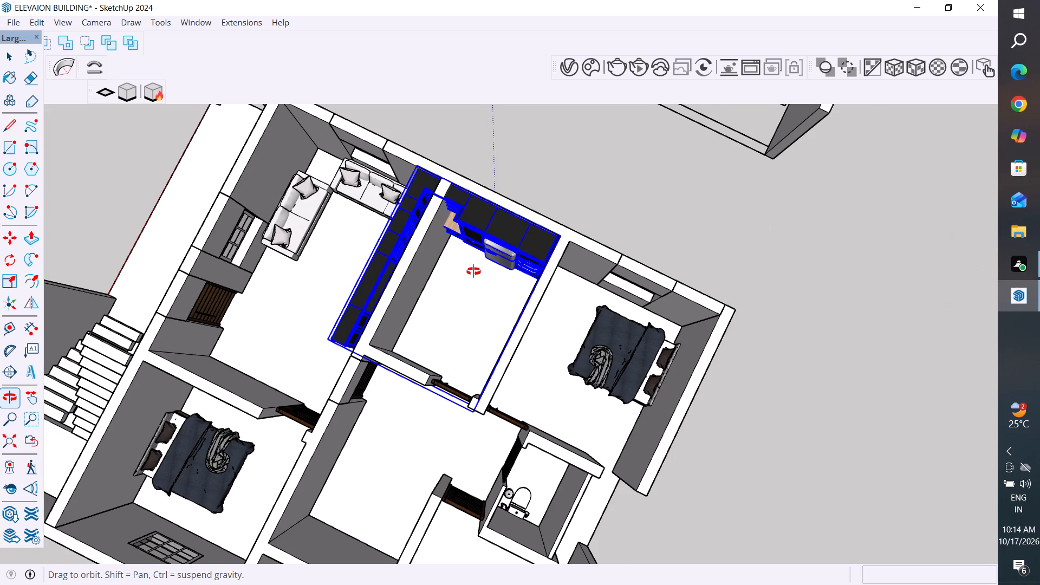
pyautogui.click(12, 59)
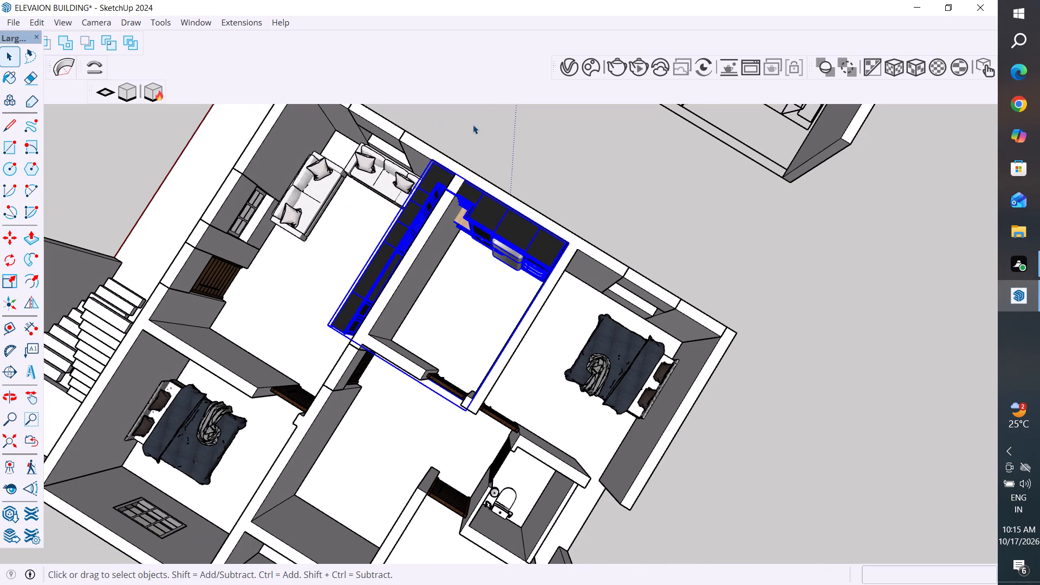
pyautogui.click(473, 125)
# Move the grouped L-shaped kitchen about 35' 9" out of the room onto the open ground beside the house.
pyautogui.scroll(-5, 433, 362)
pyautogui.moveTo(473, 379); pyautogui.dragTo(665, 212, button='middle')
pyautogui.scroll(10, 496, 271)
pyautogui.click(454, 261)
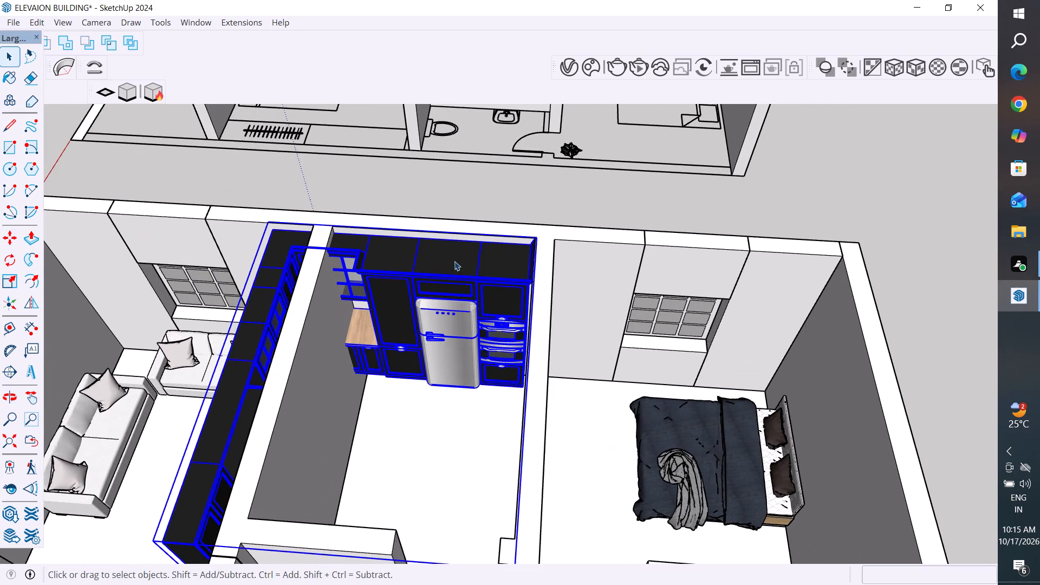
pyautogui.press('m')
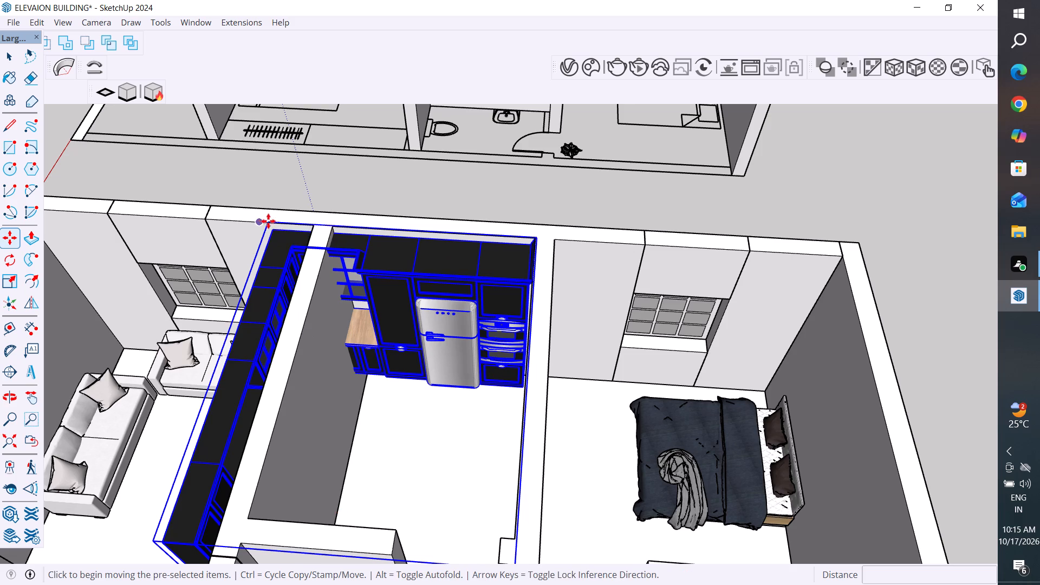
pyautogui.click(270, 222)
pyautogui.scroll(-6, 272, 218)
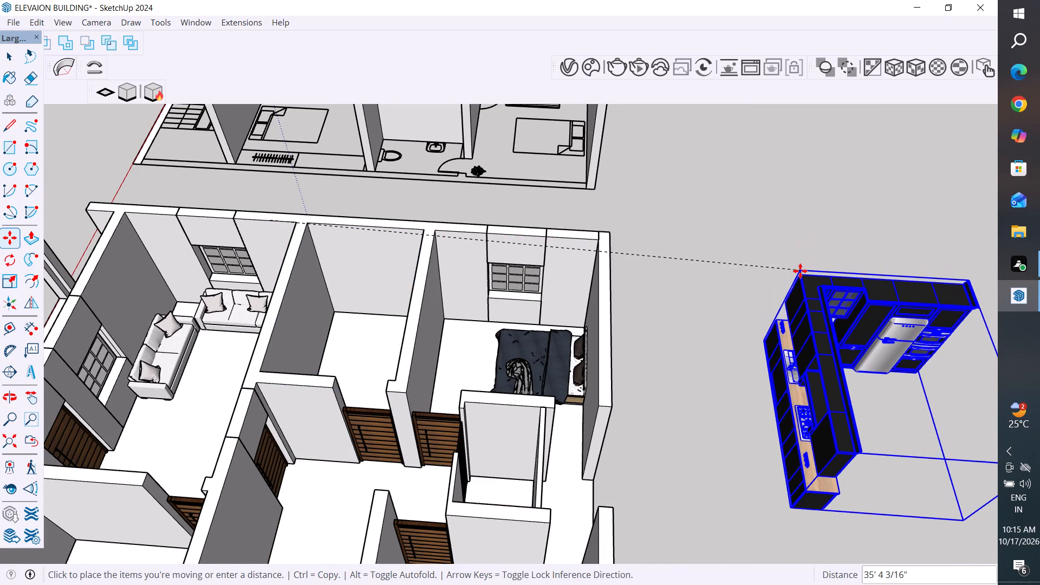
pyautogui.click(802, 258)
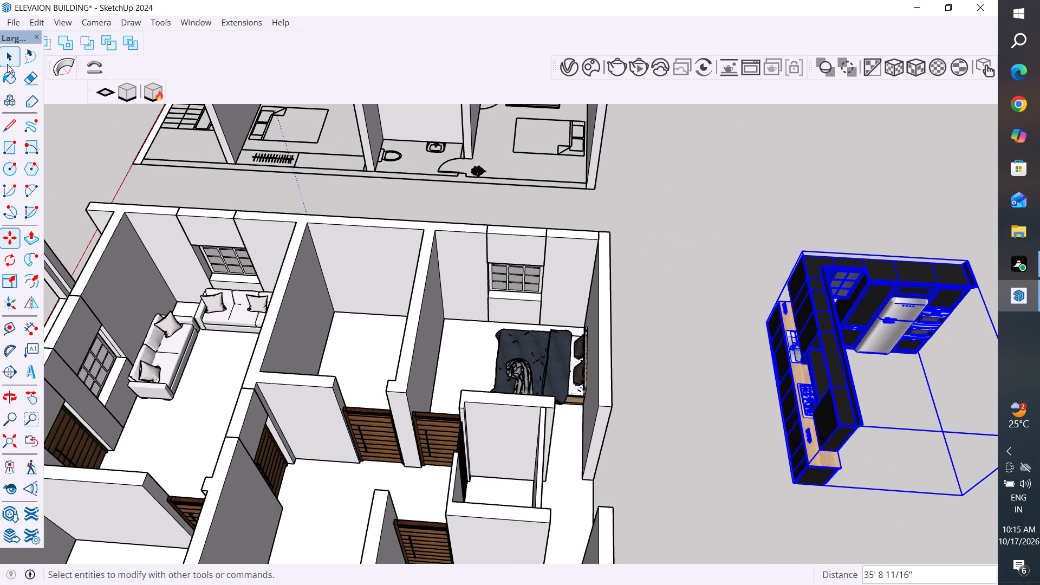
pyautogui.click(10, 62)
pyautogui.click(712, 324)
# Explode the group of L-shaped kitchen cabinets and appliances on the open ground.
pyautogui.scroll(-6, 584, 436)
pyautogui.moveTo(727, 424); pyautogui.dragTo(521, 293, button='middle')
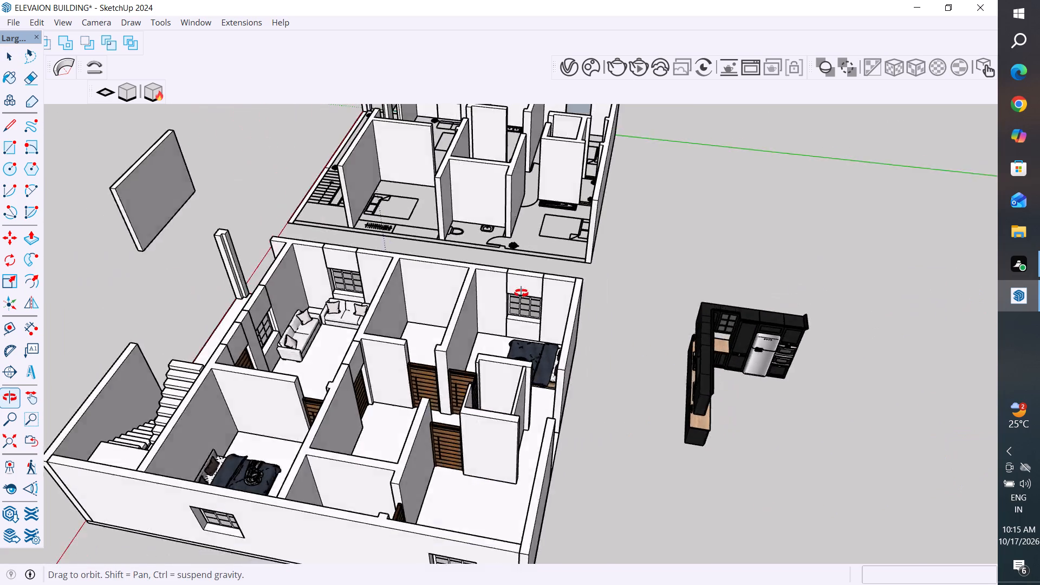
pyautogui.moveTo(521, 293); pyautogui.dragTo(506, 271, button='middle')
pyautogui.scroll(8, 543, 257)
pyautogui.moveTo(649, 259); pyautogui.dragTo(684, 275, button='middle')
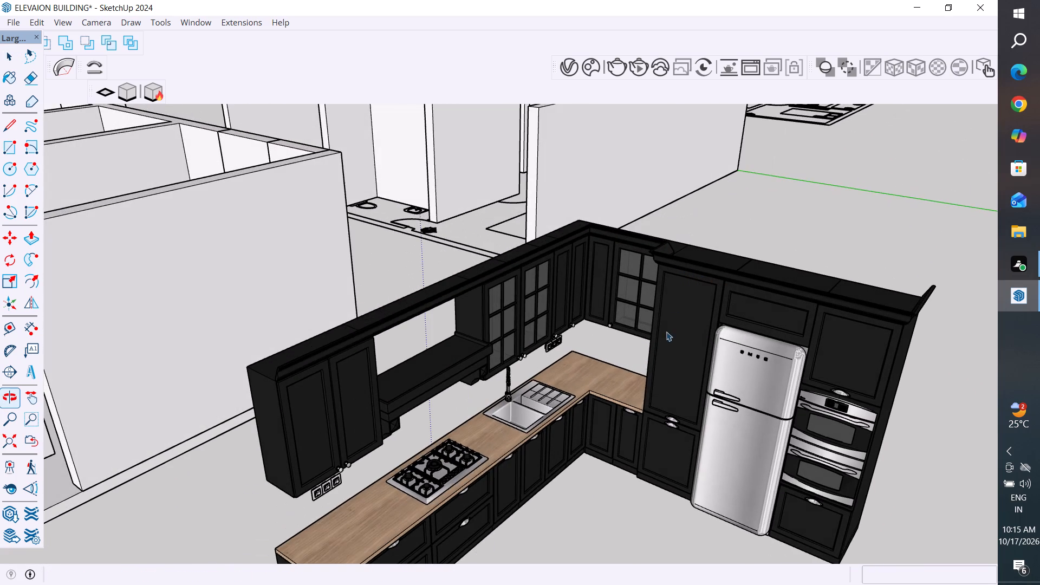
pyautogui.scroll(2, 634, 399)
pyautogui.click(691, 382)
pyautogui.rightClick(691, 382)
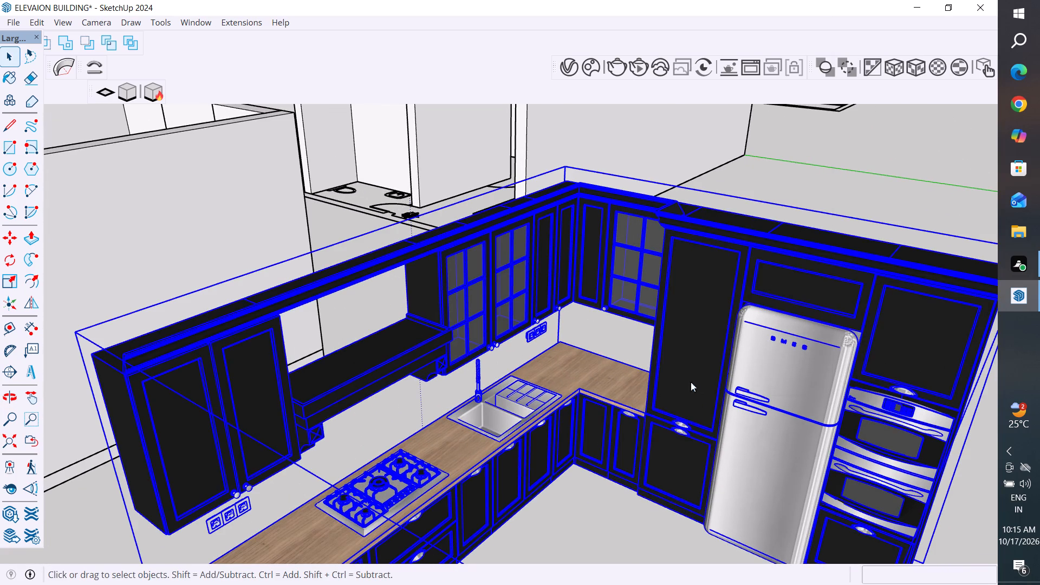
pyautogui.click(734, 96)
pyautogui.click(790, 175)
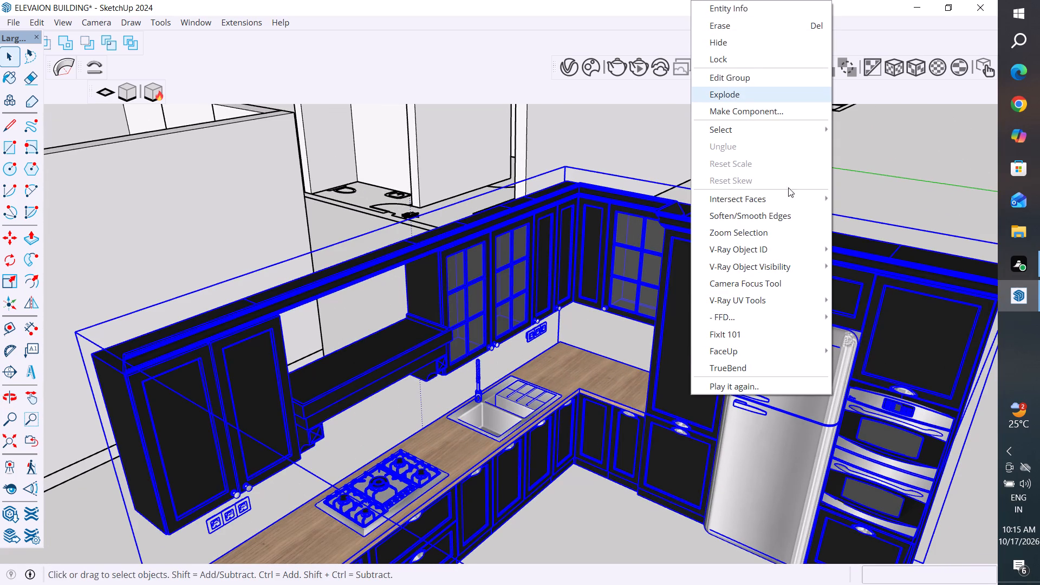
pyautogui.scroll(-4, 690, 354)
pyautogui.moveTo(712, 437); pyautogui.dragTo(726, 446, button='middle')
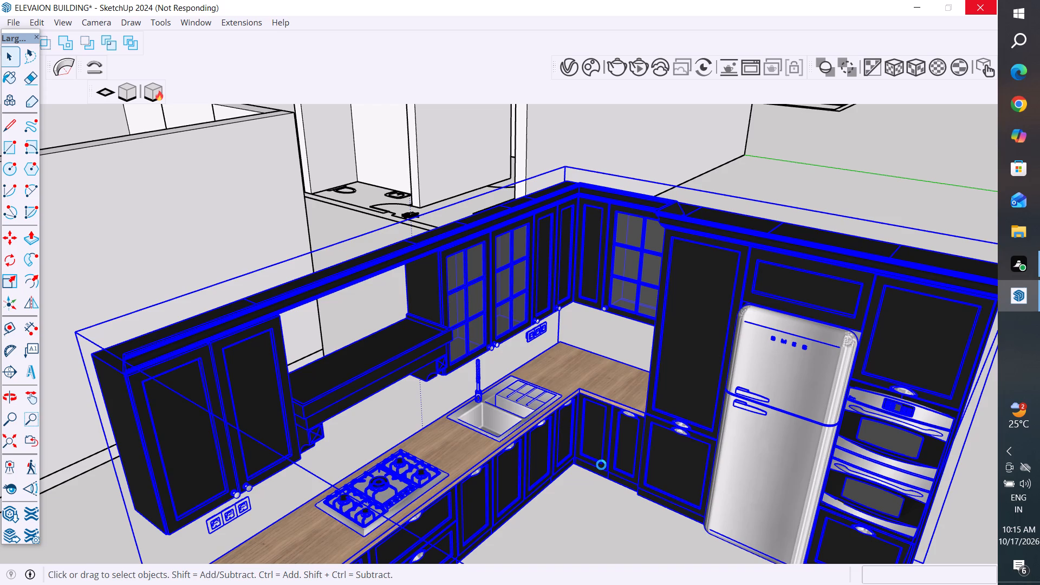
pyautogui.click(604, 490)
# Examine the exploded kitchen from several angles, selecting the countertop, corner cabinet door and tall cabinet door to check how the pieces separate.
pyautogui.scroll(-3, 615, 461)
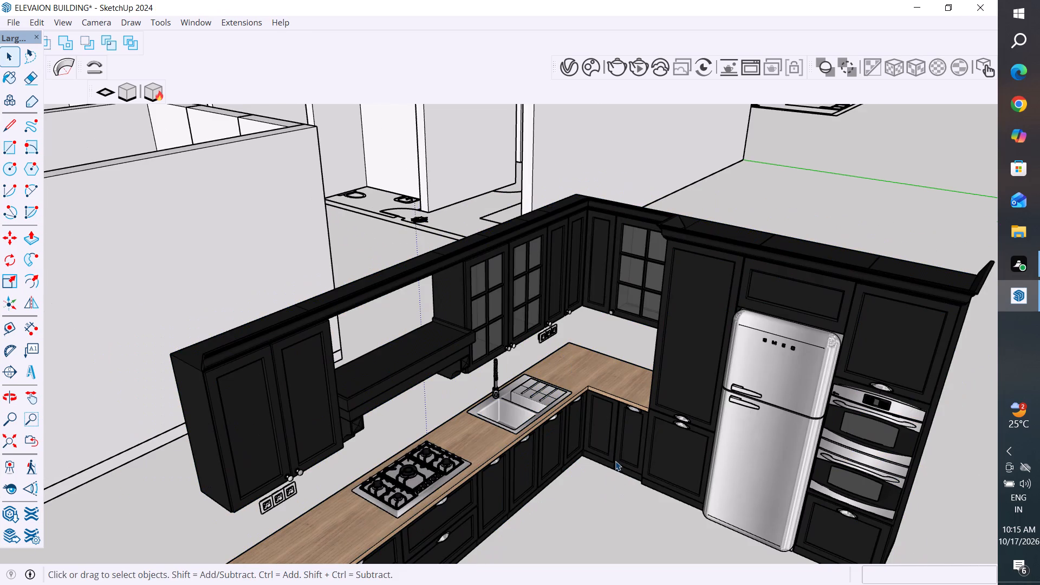
pyautogui.scroll(-1, 615, 461)
pyautogui.moveTo(633, 439); pyautogui.dragTo(662, 485, button='middle')
pyautogui.scroll(3, 608, 353)
pyautogui.click(600, 393)
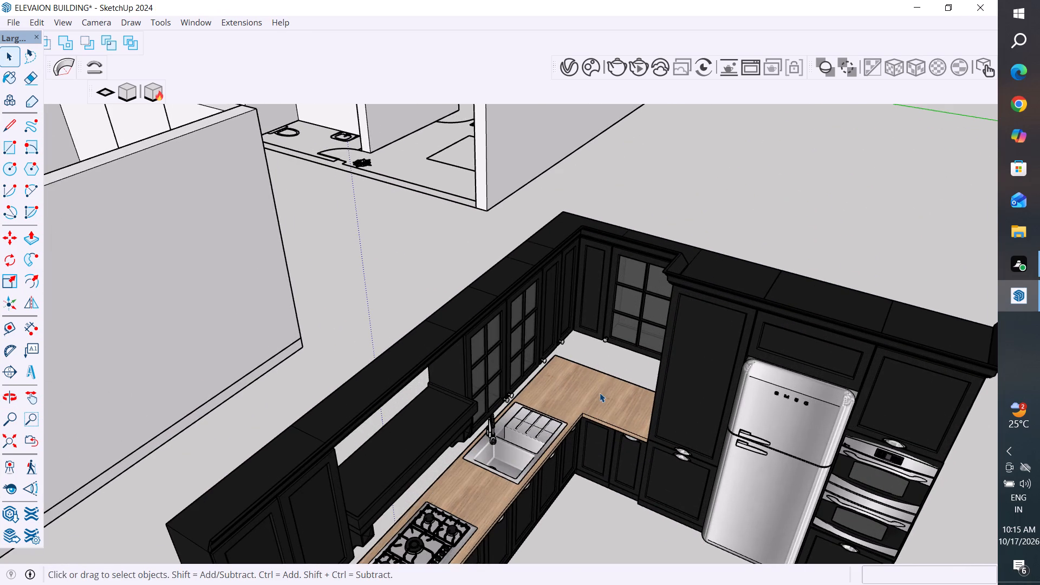
pyautogui.moveTo(687, 408); pyautogui.dragTo(712, 353, button='middle')
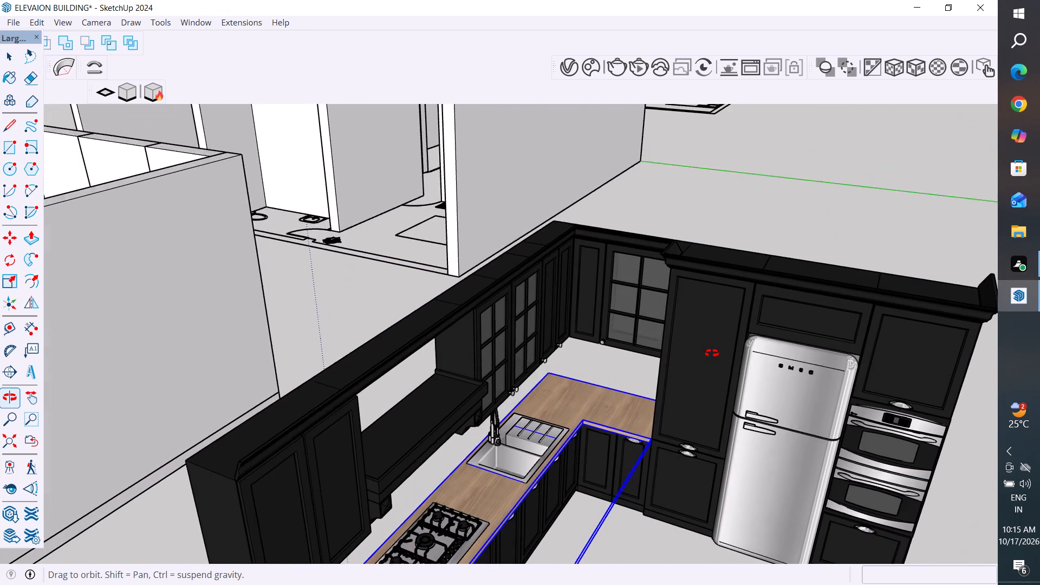
pyautogui.moveTo(712, 353); pyautogui.dragTo(599, 346, button='middle')
pyautogui.click(610, 331)
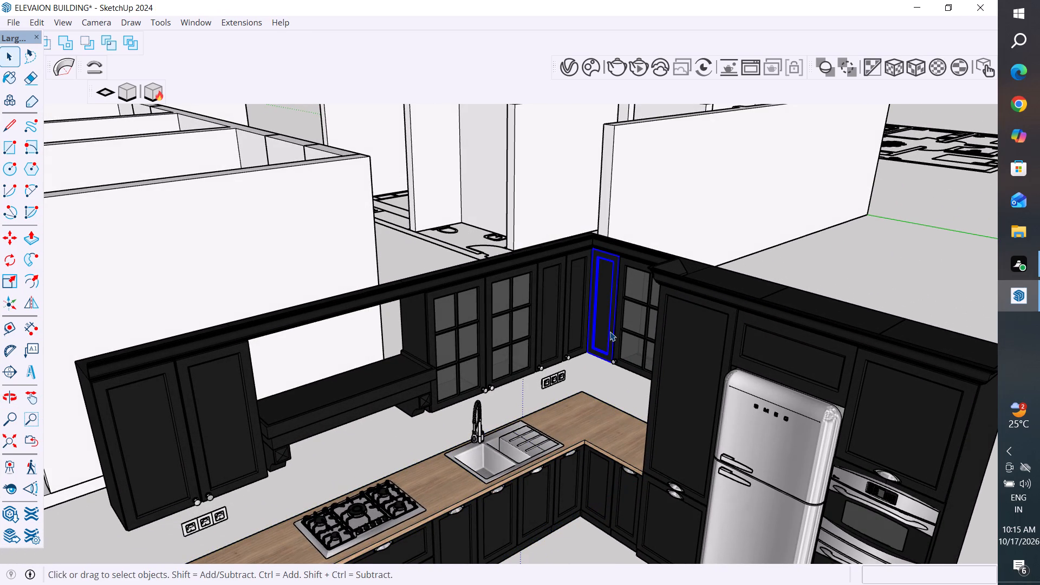
pyautogui.click(730, 316)
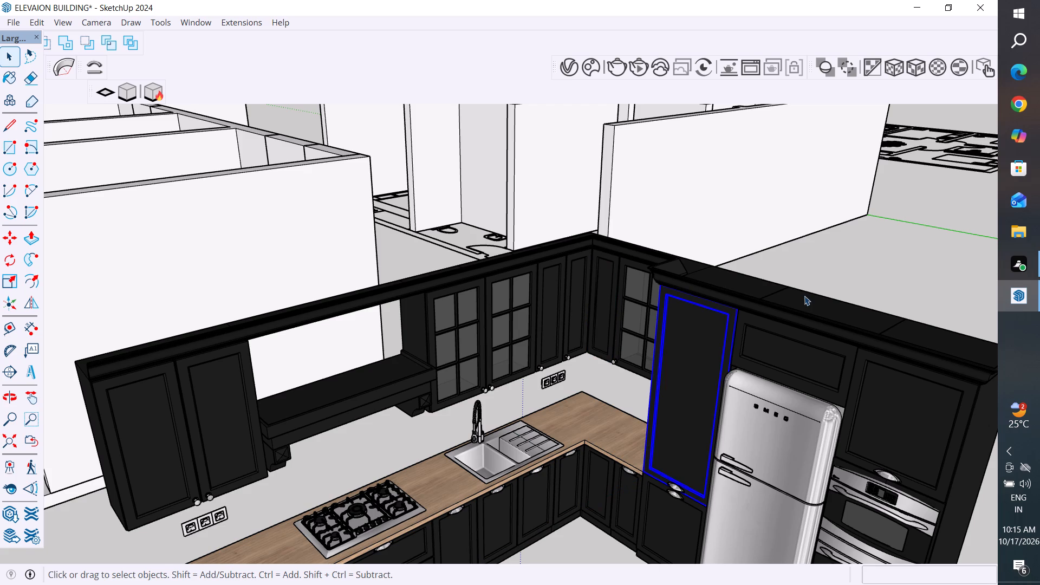
pyautogui.moveTo(817, 297); pyautogui.dragTo(966, 386, button='middle')
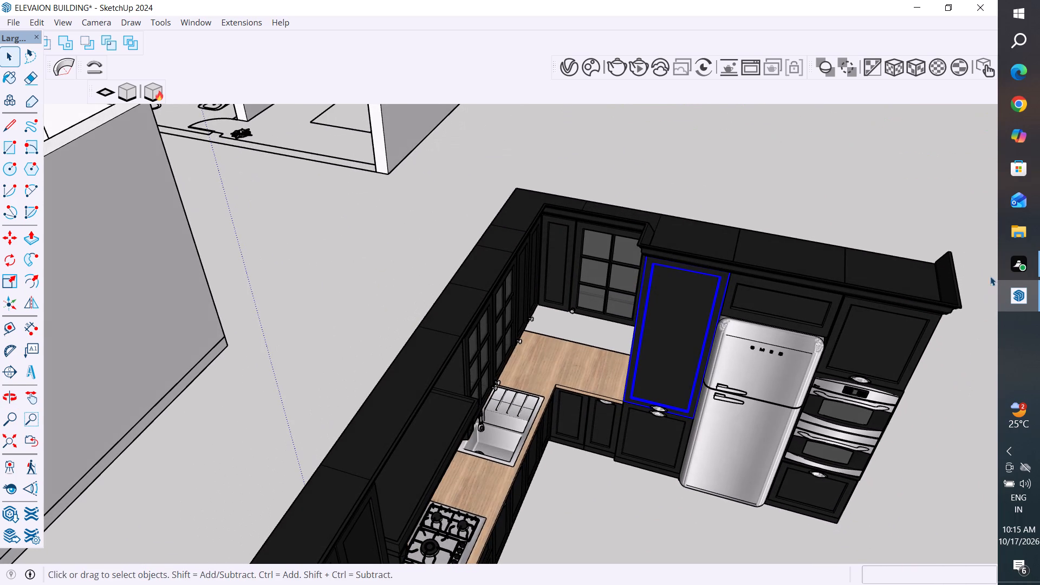
pyautogui.moveTo(721, 330); pyautogui.dragTo(686, 349, button='middle')
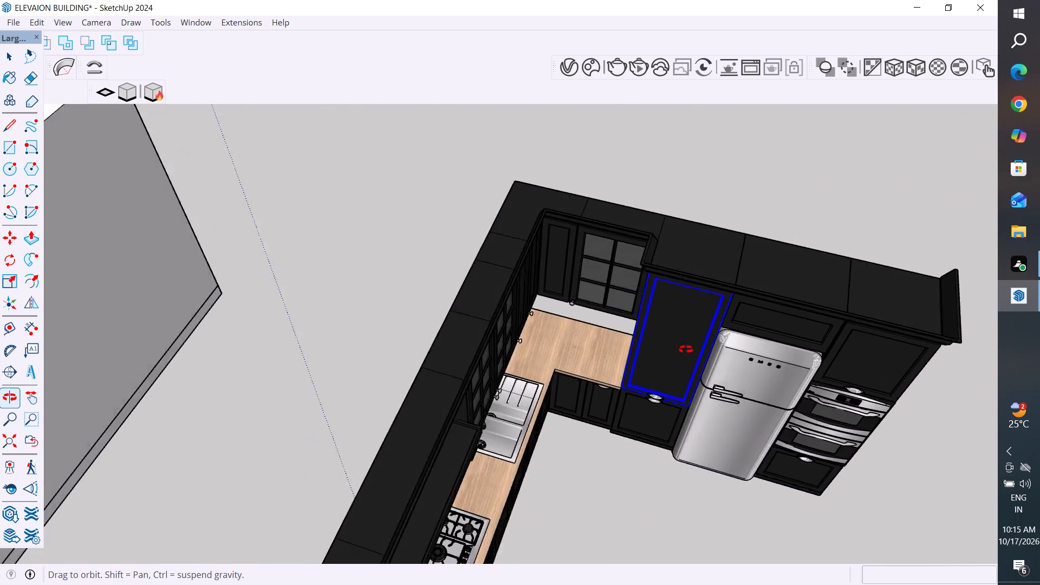
pyautogui.moveTo(686, 349); pyautogui.dragTo(613, 305, button='middle')
pyautogui.moveTo(597, 413); pyautogui.dragTo(599, 370, button='middle')
pyautogui.click(588, 381)
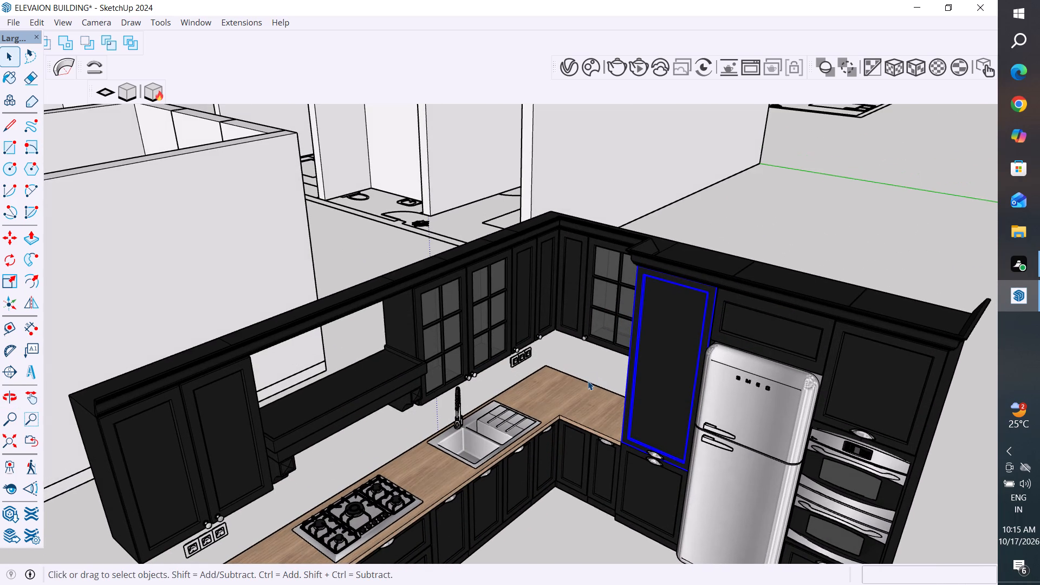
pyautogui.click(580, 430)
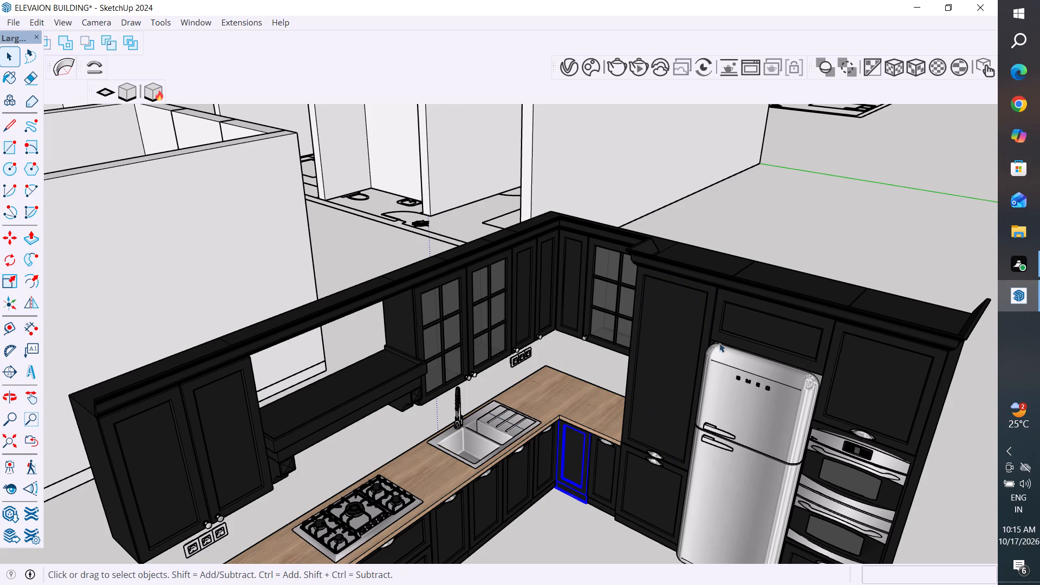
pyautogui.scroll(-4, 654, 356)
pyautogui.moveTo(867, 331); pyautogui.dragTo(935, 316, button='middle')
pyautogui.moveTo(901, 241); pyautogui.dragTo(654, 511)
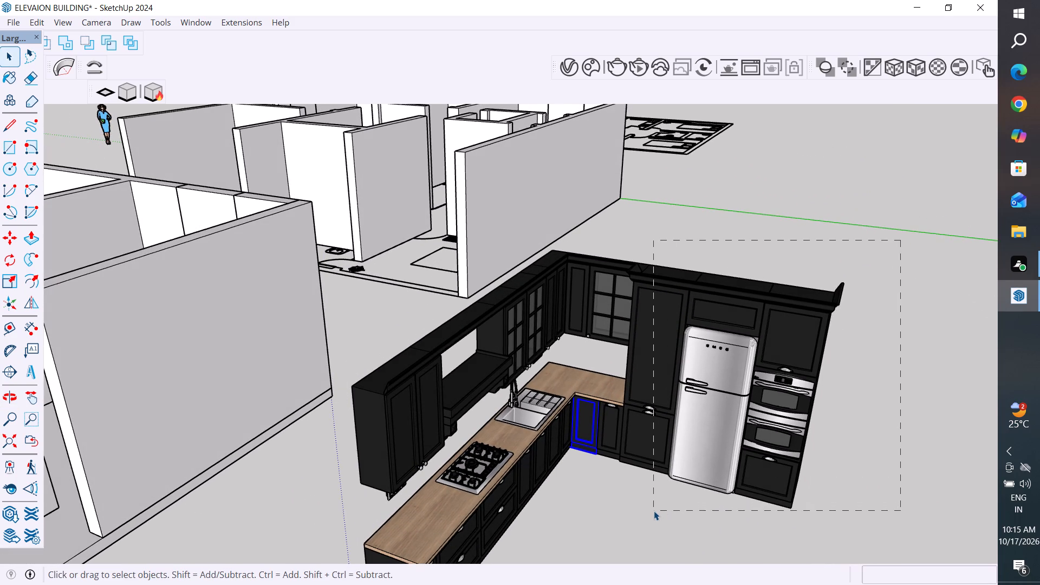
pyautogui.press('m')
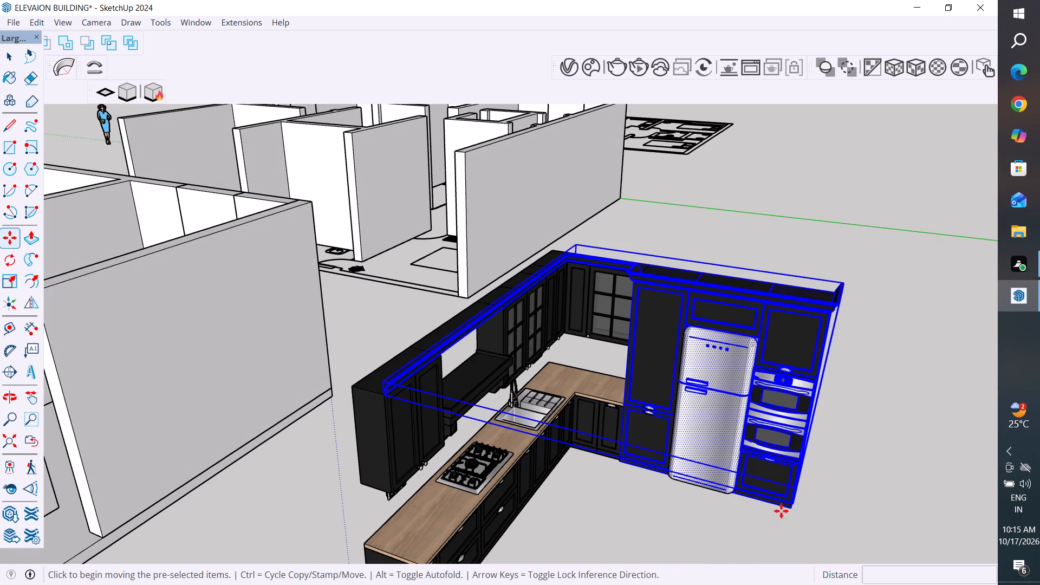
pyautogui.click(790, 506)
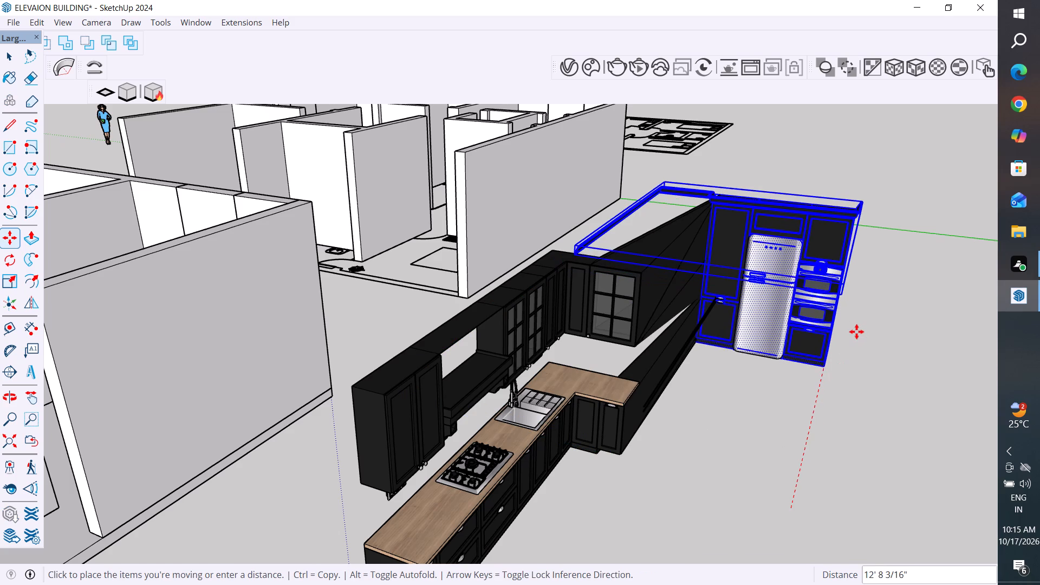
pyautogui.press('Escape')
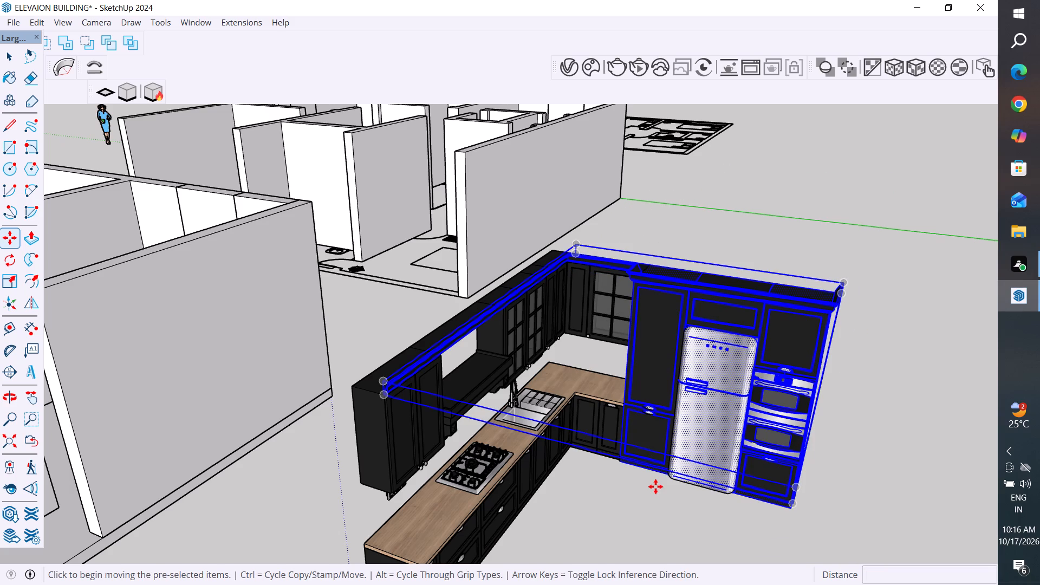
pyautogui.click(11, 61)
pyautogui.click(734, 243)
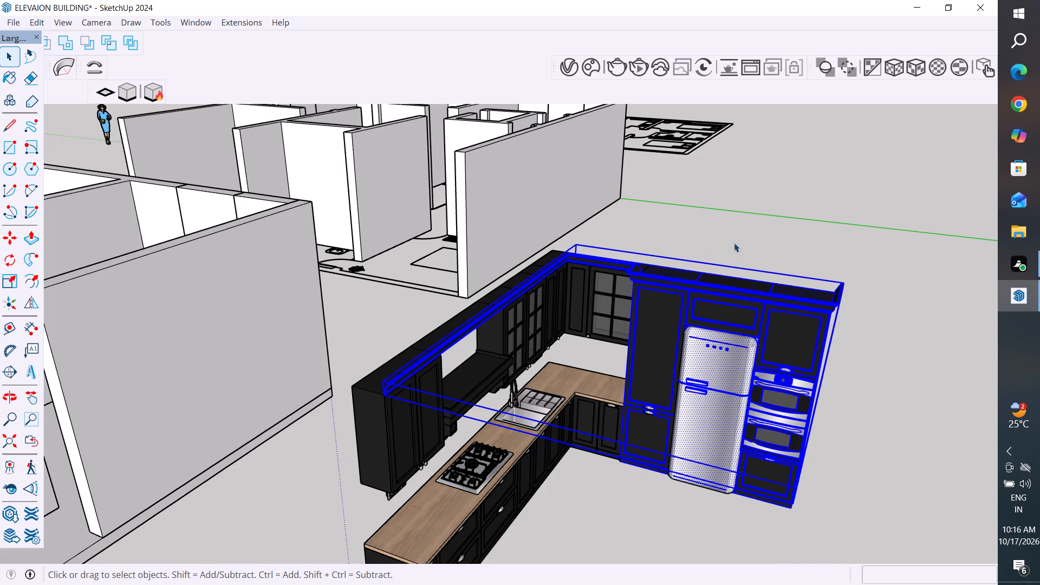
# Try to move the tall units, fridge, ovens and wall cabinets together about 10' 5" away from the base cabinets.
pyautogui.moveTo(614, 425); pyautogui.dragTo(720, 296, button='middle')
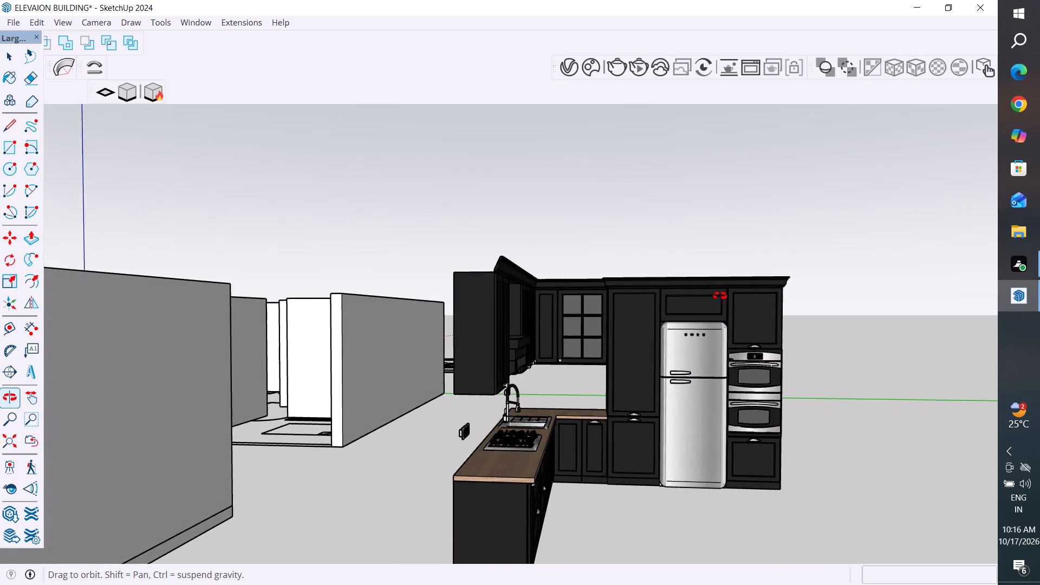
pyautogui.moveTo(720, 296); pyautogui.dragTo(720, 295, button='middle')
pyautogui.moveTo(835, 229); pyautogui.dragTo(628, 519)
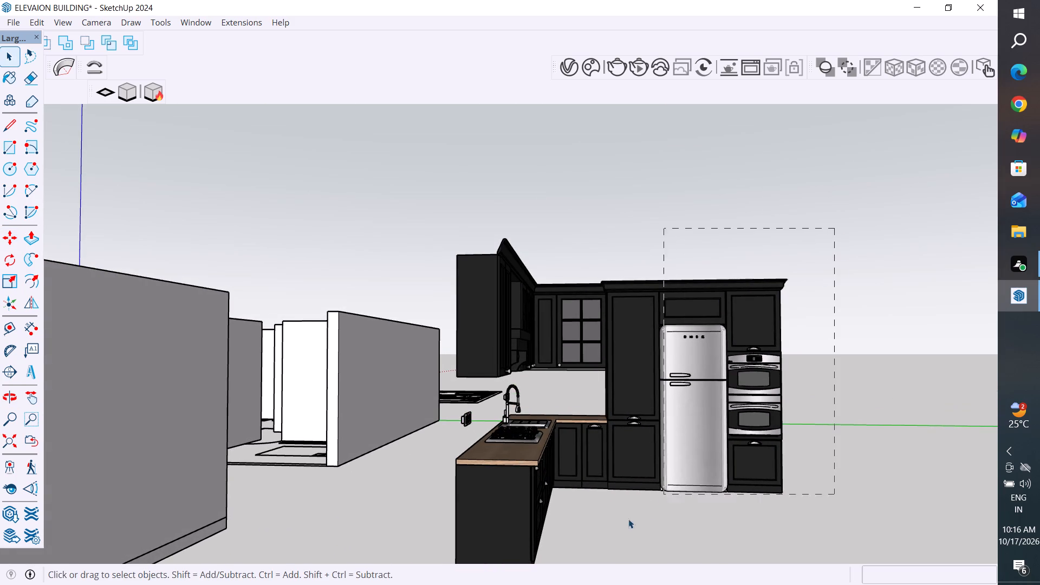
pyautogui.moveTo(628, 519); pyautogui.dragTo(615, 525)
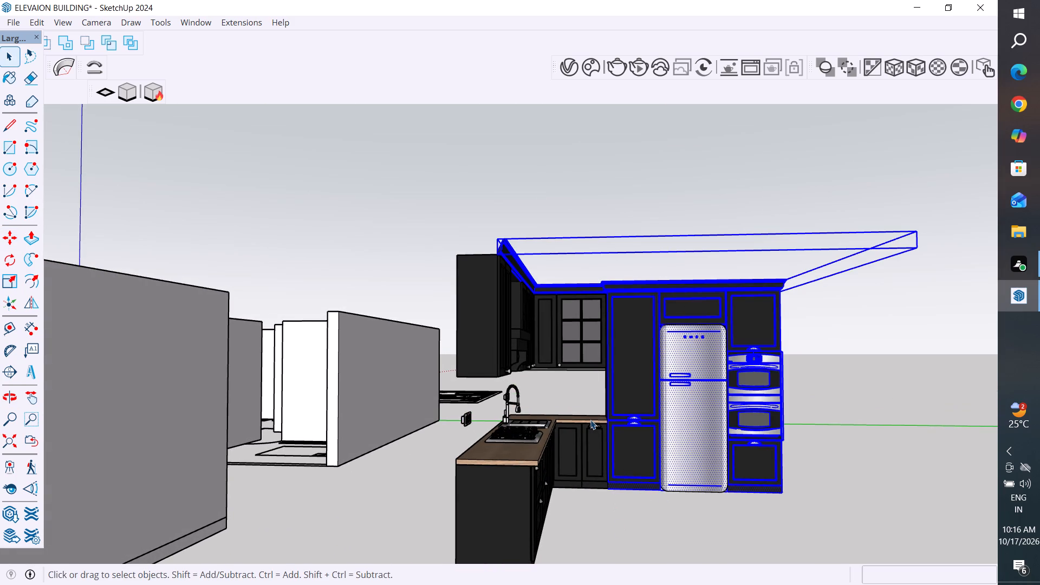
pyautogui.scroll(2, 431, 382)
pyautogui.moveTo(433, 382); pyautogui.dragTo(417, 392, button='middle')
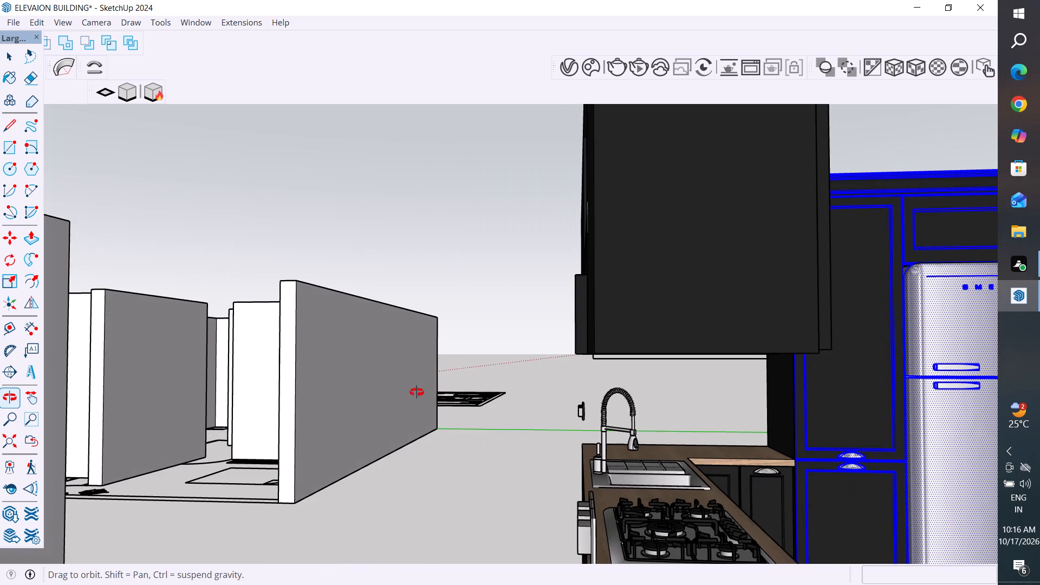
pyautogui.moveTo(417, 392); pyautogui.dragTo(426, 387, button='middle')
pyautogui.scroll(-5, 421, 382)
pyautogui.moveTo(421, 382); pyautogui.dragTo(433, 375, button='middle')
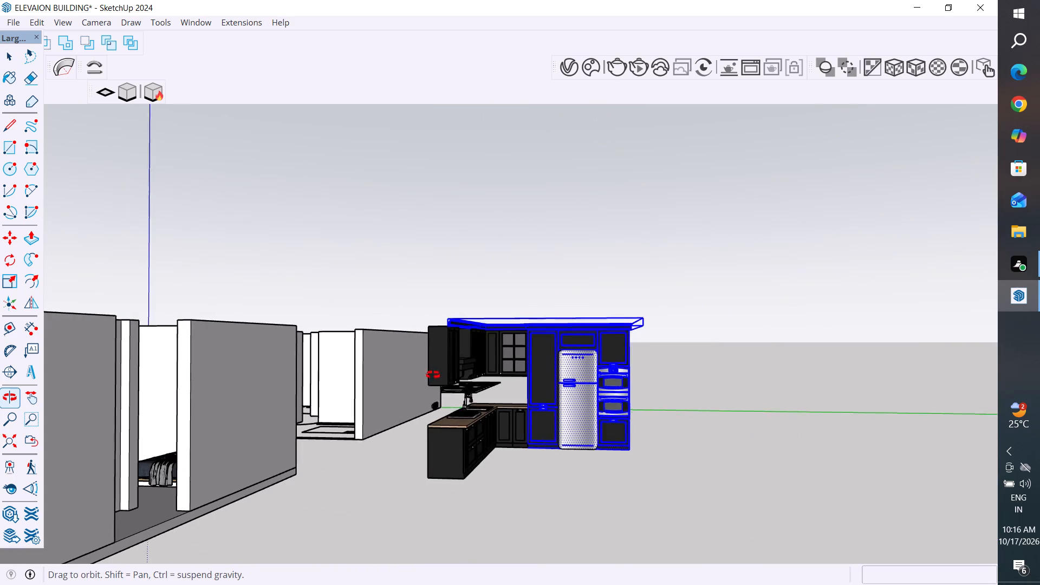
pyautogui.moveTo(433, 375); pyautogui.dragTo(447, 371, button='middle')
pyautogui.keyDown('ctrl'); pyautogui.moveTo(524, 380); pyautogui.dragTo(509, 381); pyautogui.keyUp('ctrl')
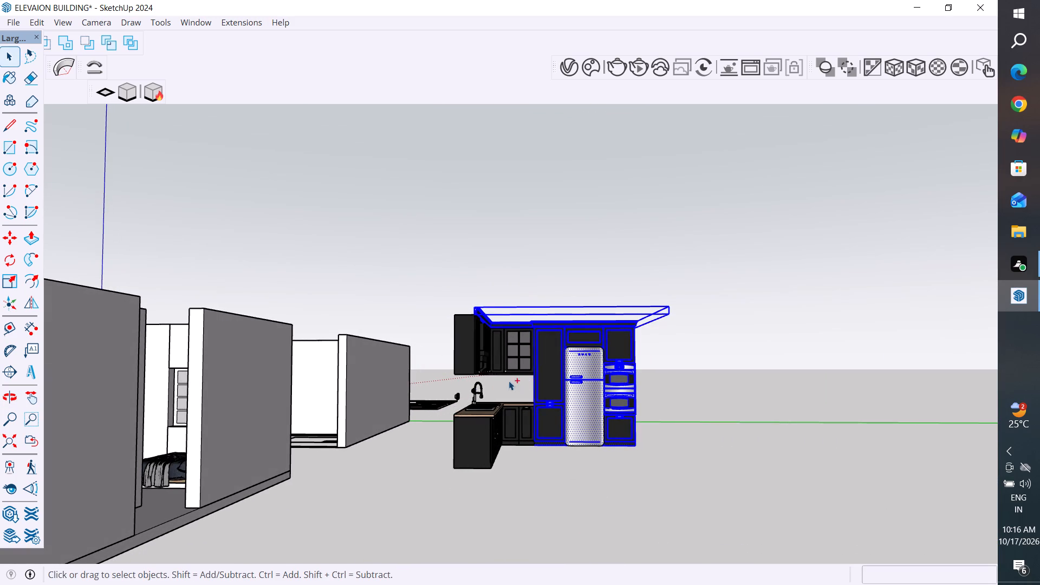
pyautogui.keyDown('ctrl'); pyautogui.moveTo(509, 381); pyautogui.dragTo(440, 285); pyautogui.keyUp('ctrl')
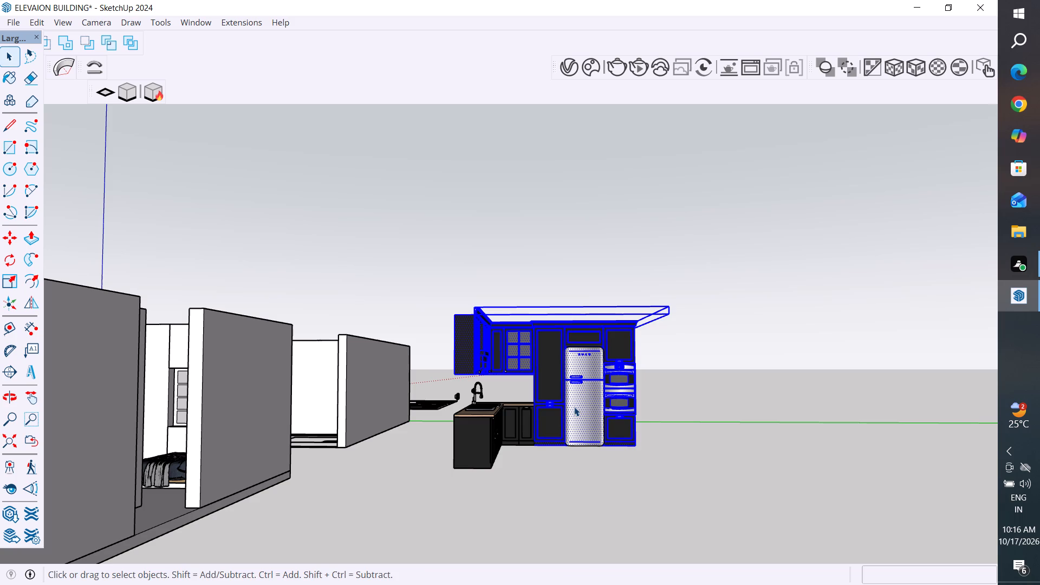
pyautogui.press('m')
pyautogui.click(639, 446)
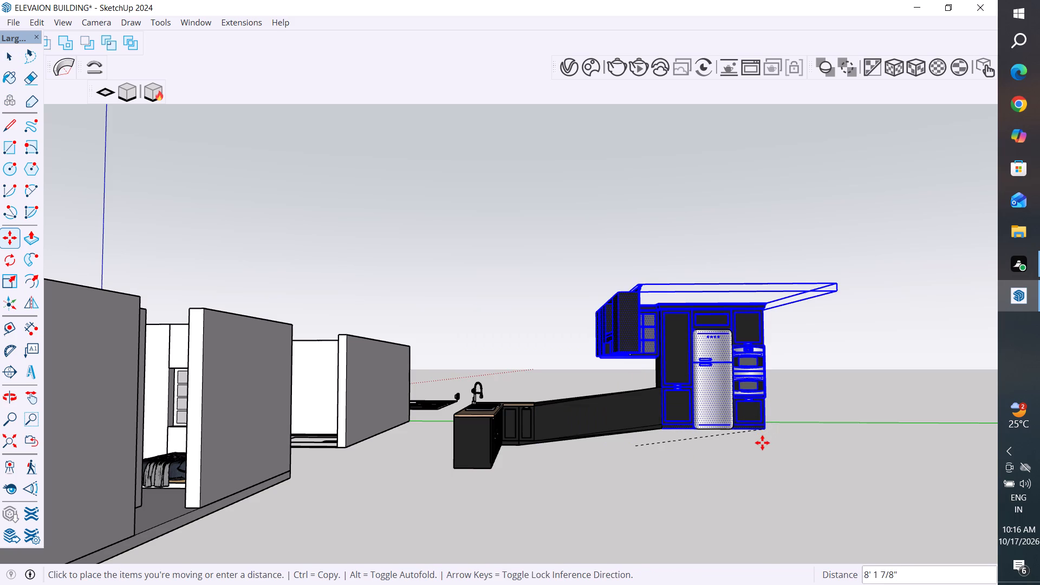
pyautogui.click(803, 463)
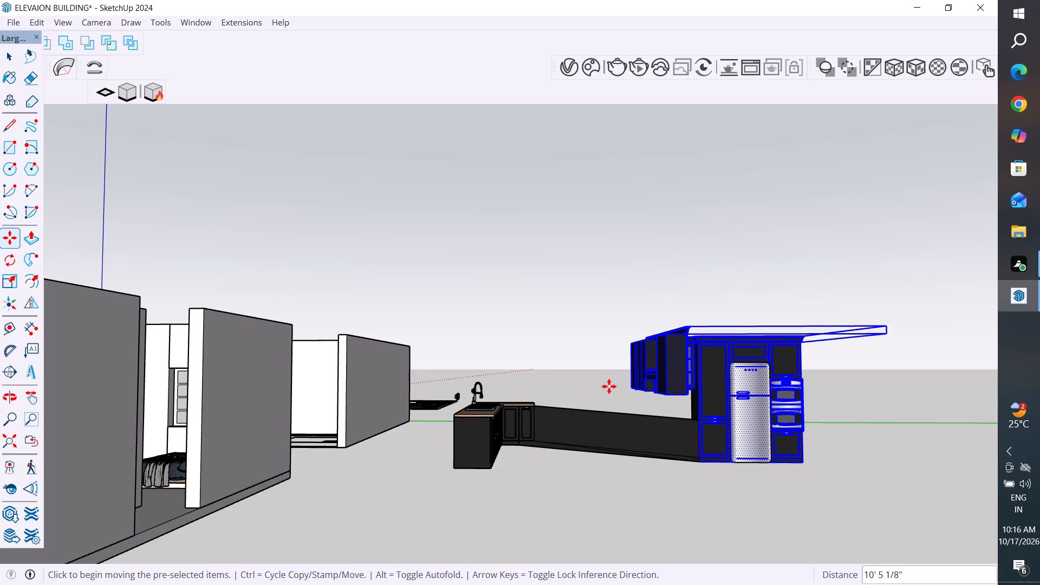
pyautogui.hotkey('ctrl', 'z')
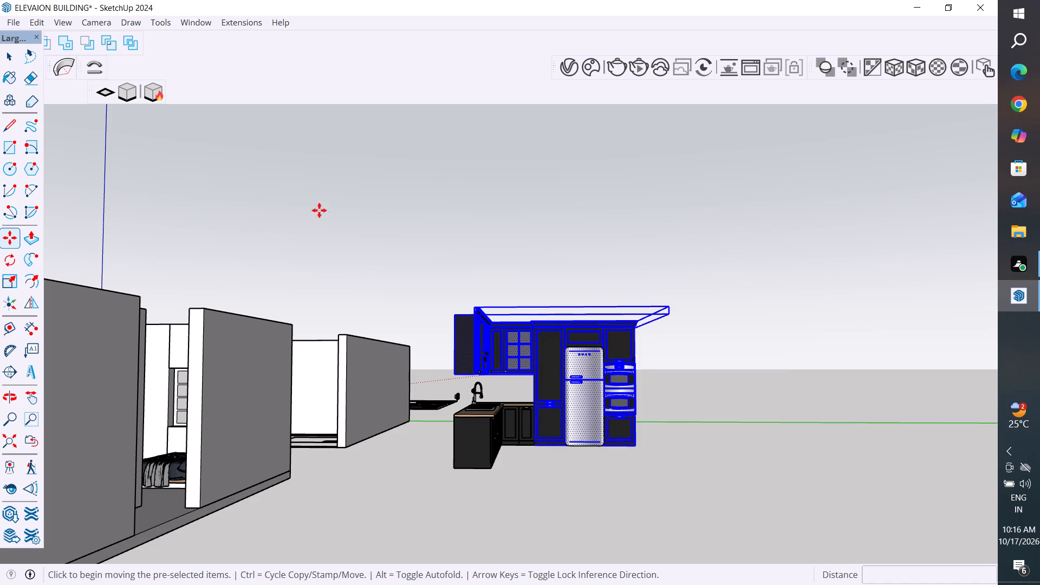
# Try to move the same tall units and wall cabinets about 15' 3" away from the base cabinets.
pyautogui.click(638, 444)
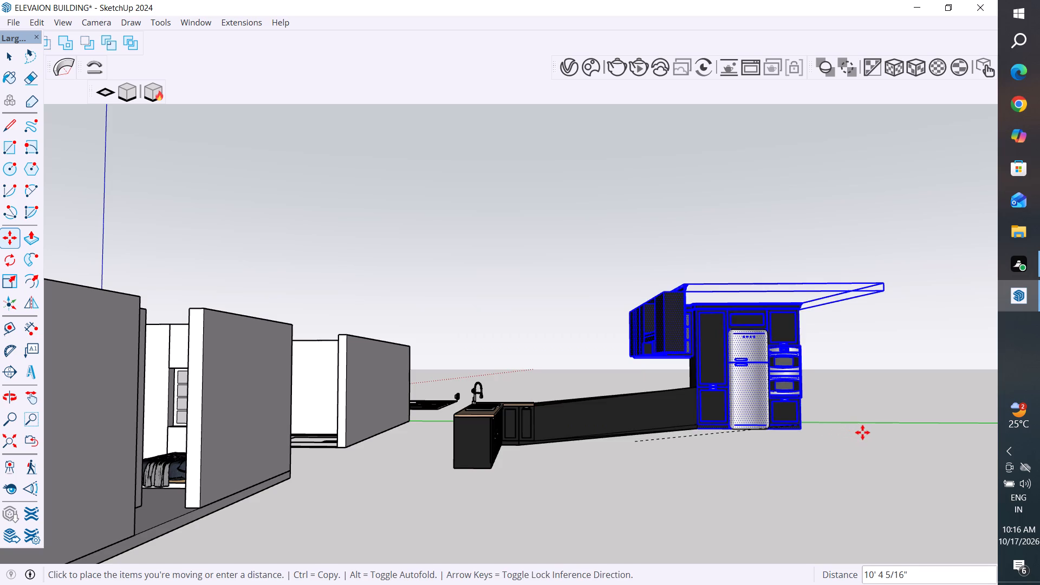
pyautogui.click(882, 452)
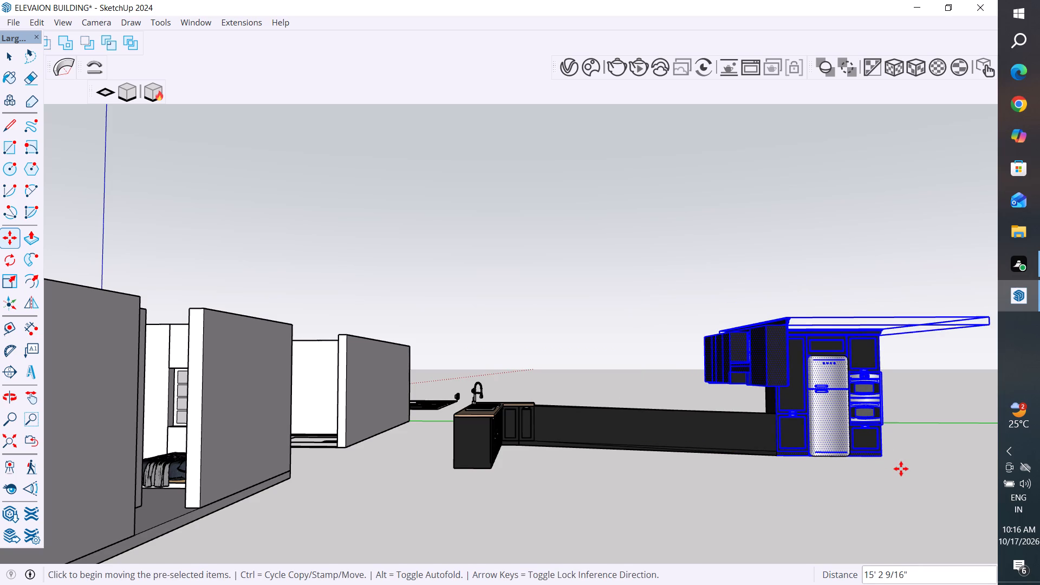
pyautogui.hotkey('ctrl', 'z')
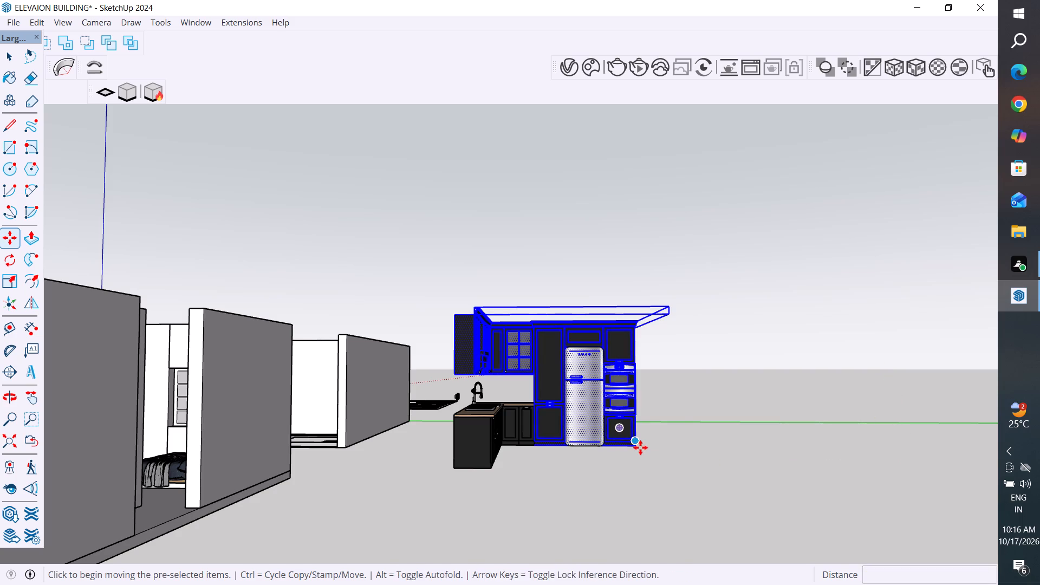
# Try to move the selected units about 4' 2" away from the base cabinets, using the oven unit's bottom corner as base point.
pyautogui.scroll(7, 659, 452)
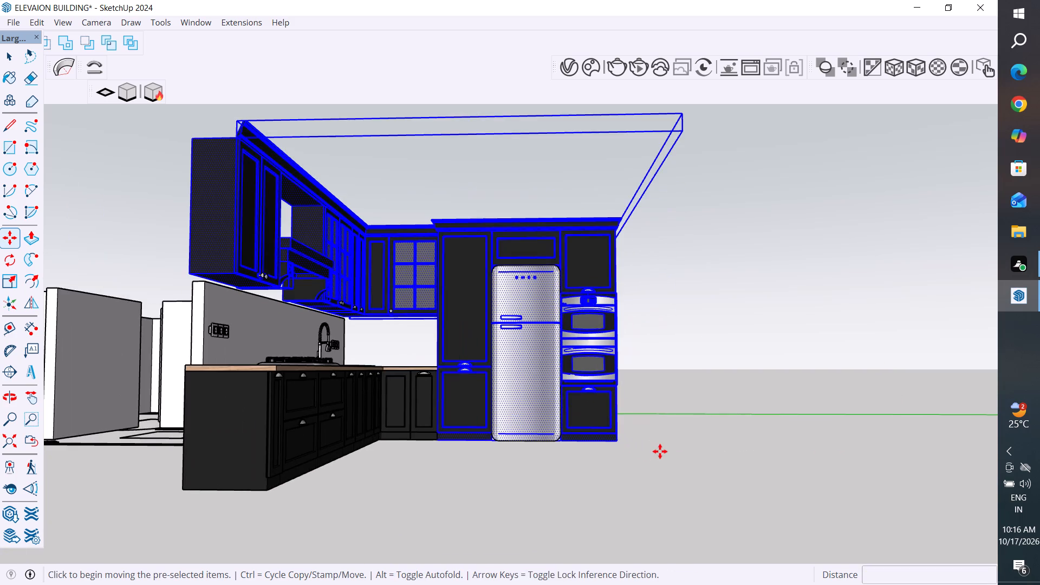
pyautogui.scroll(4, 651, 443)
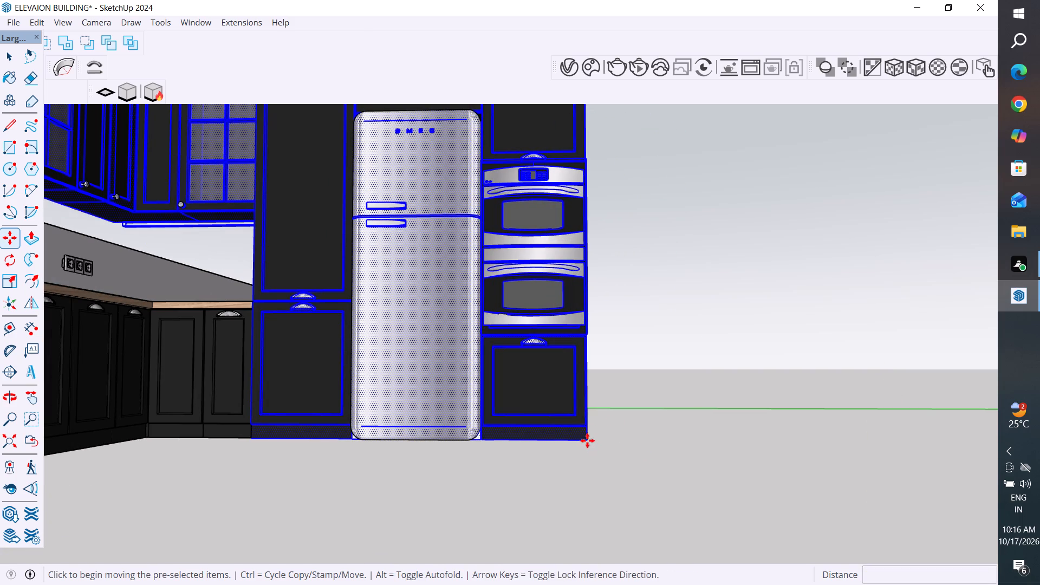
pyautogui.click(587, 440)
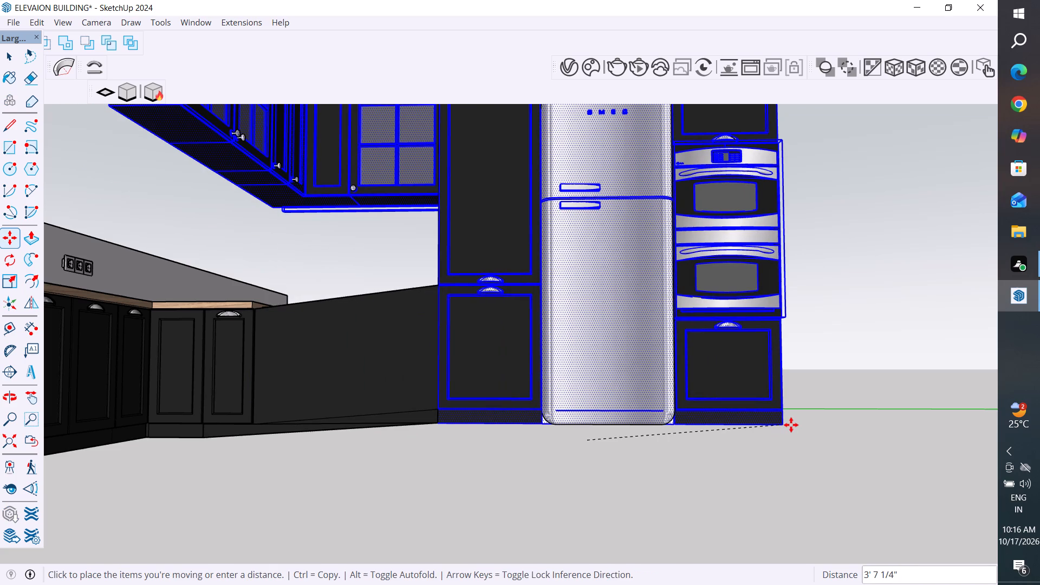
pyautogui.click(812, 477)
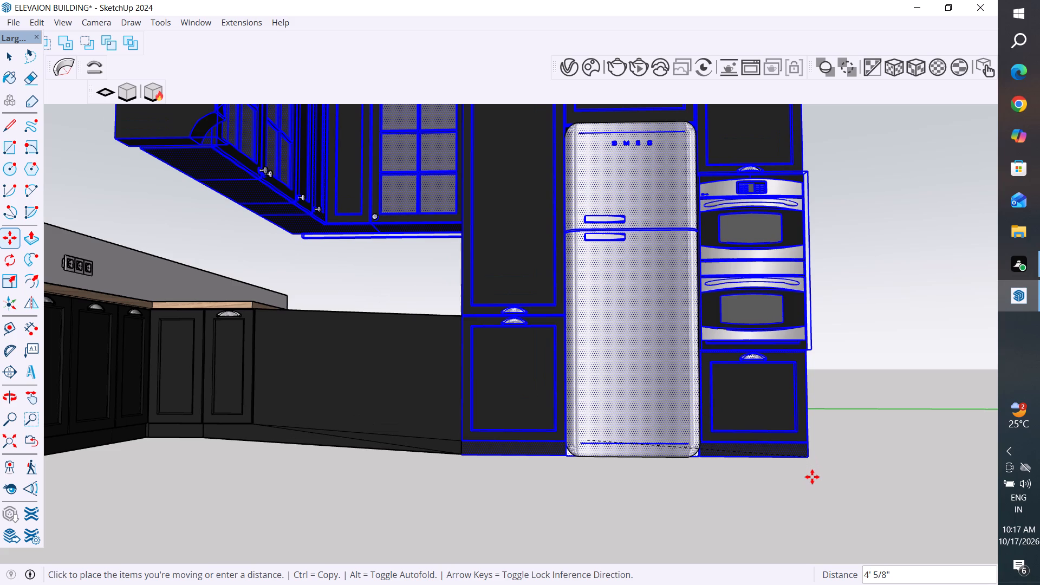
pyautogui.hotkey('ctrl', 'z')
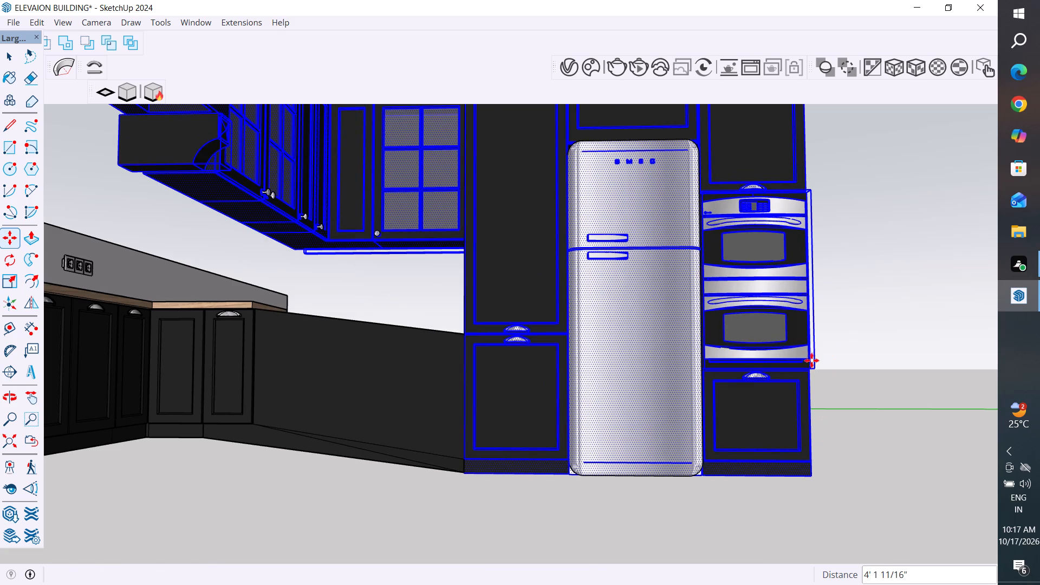
# Undo the kitchen's explode and its last two moves, into the room and back out beside the house.
pyautogui.hotkey('ctrl', 'z')
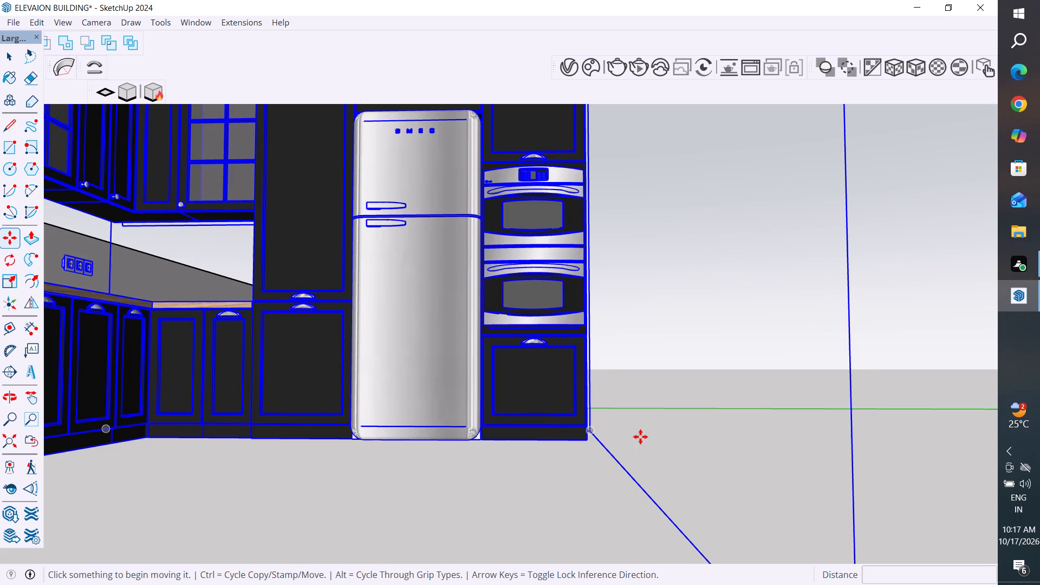
pyautogui.hotkey('ctrl', 'z')
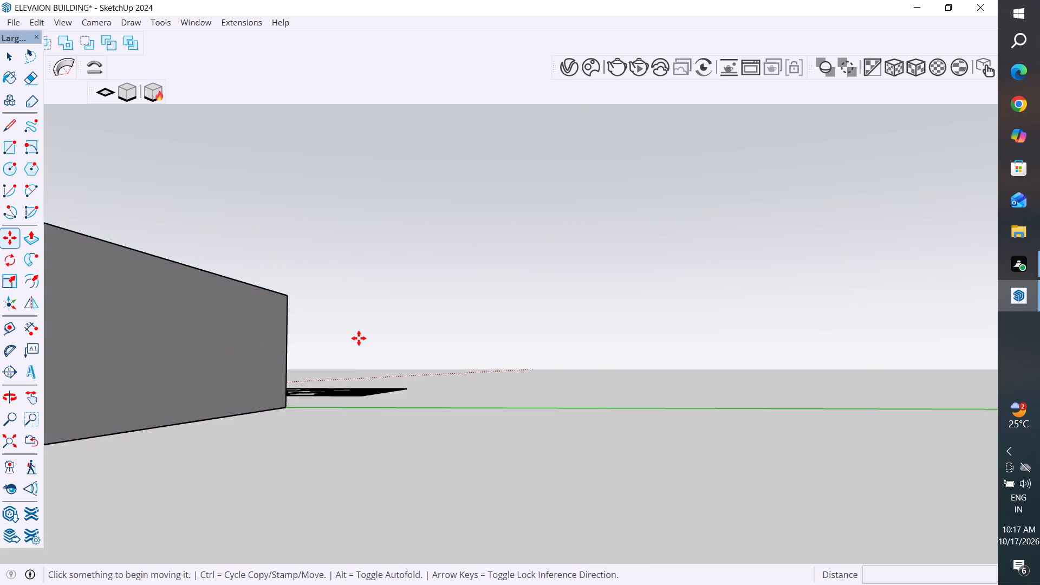
pyautogui.scroll(-11, 640, 372)
pyautogui.moveTo(648, 402); pyautogui.dragTo(636, 495, button='middle')
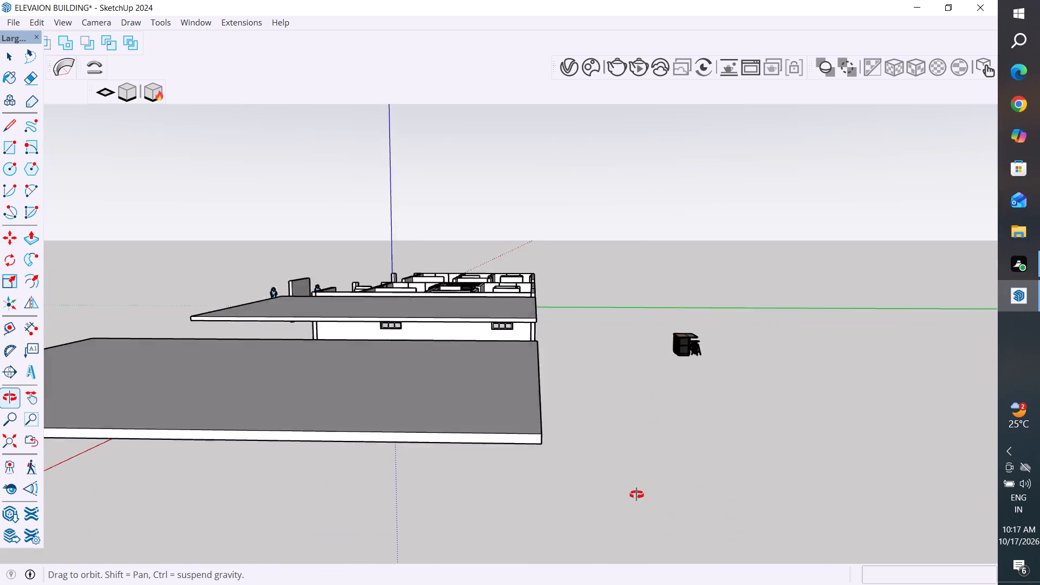
pyautogui.moveTo(636, 495); pyautogui.dragTo(599, 473, button='middle')
pyautogui.scroll(9, 813, 316)
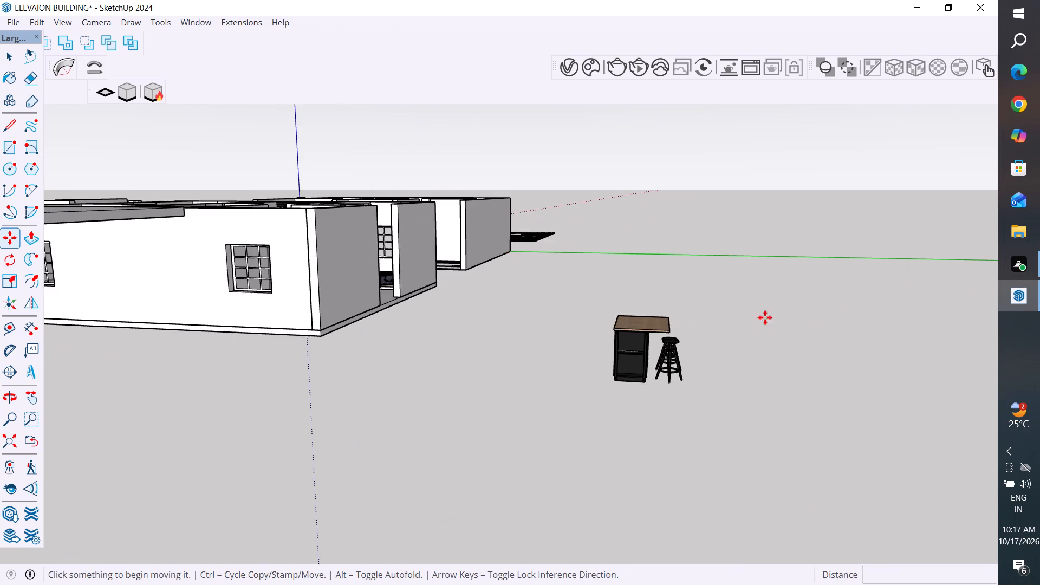
pyautogui.scroll(3, 765, 317)
pyautogui.moveTo(727, 330); pyautogui.dragTo(565, 355, button='middle')
pyautogui.scroll(1, 612, 352)
pyautogui.scroll(-7, 714, 325)
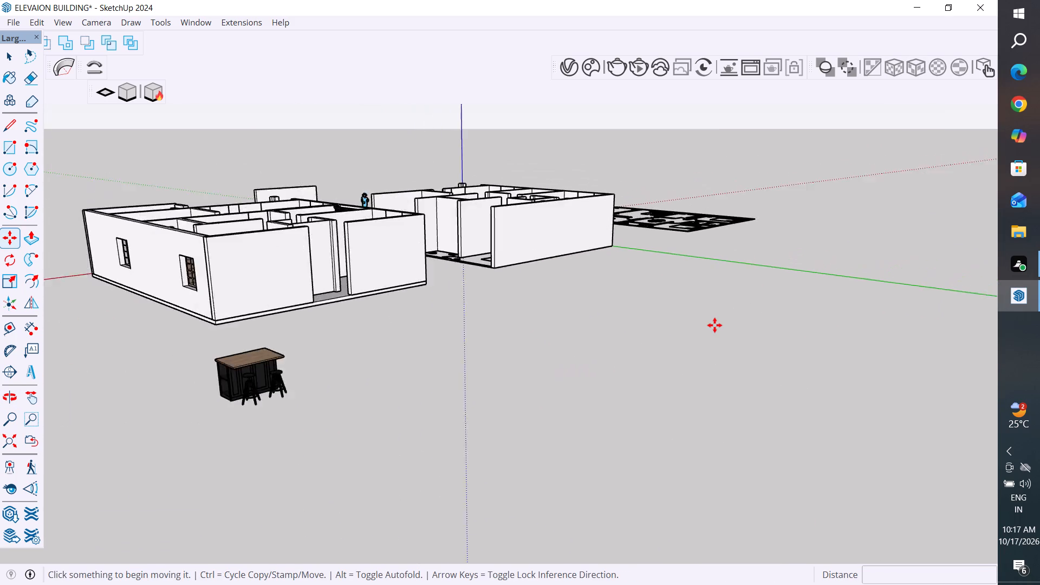
pyautogui.scroll(-2, 714, 325)
pyautogui.hotkey('ctrl', 'z')
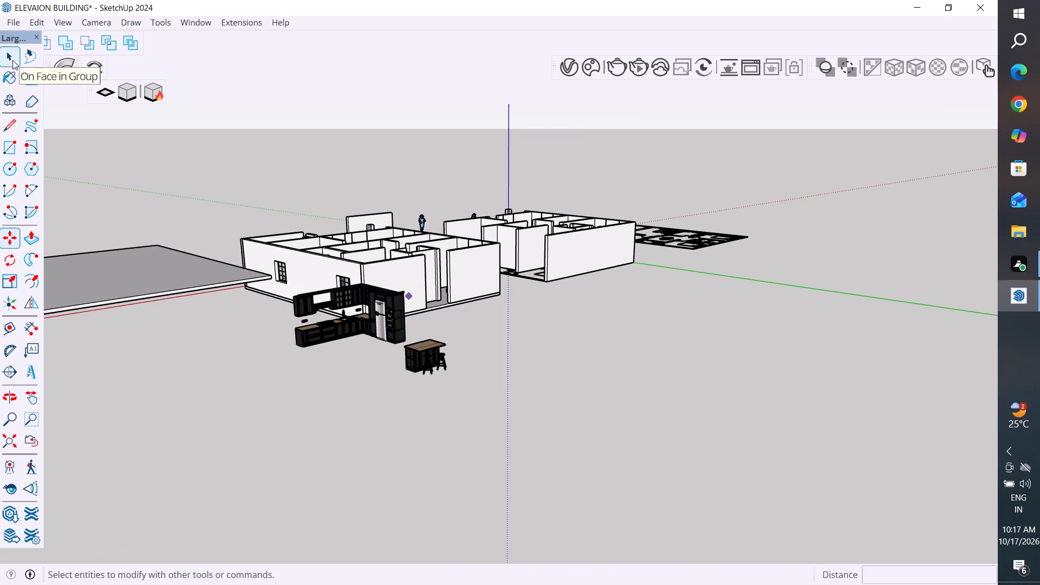
# Examine the grouped L-shaped kitchen on the open ground beside the house from several angles and clear the selection.
pyautogui.scroll(3, 372, 353)
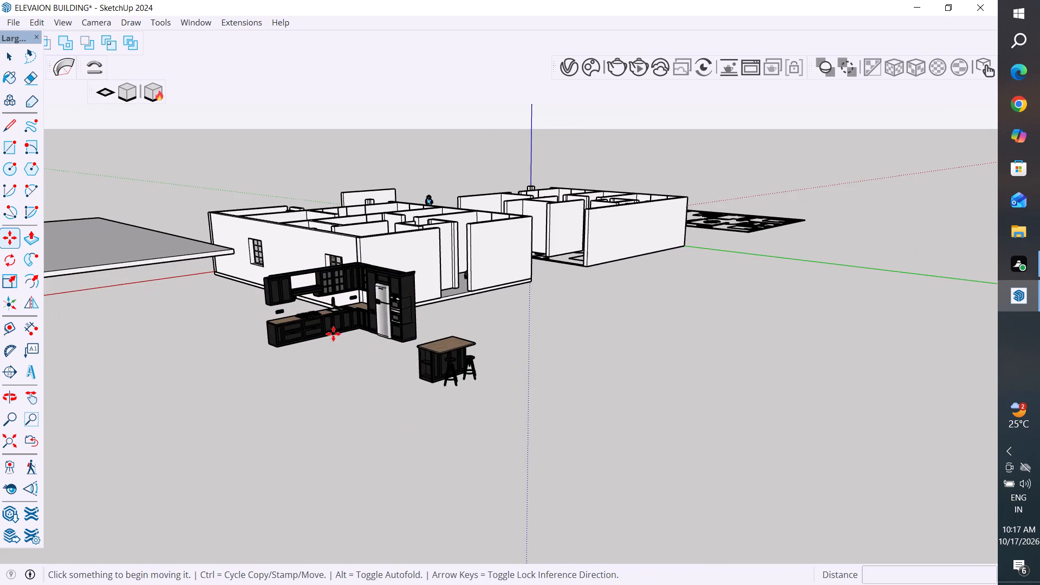
pyautogui.moveTo(350, 345); pyautogui.dragTo(497, 355, button='middle')
pyautogui.scroll(8, 558, 281)
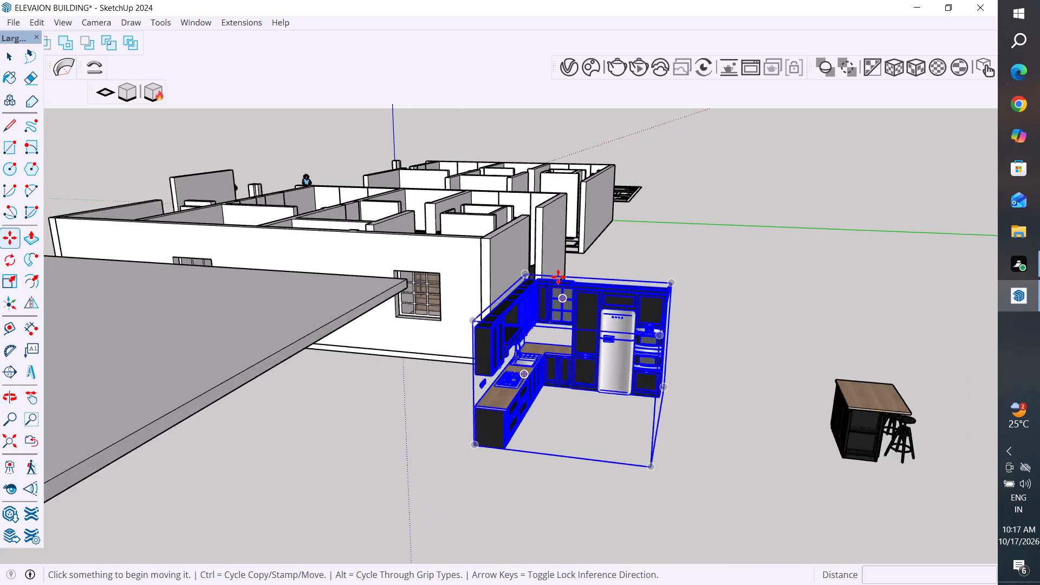
pyautogui.scroll(3, 558, 274)
pyautogui.click(9, 51)
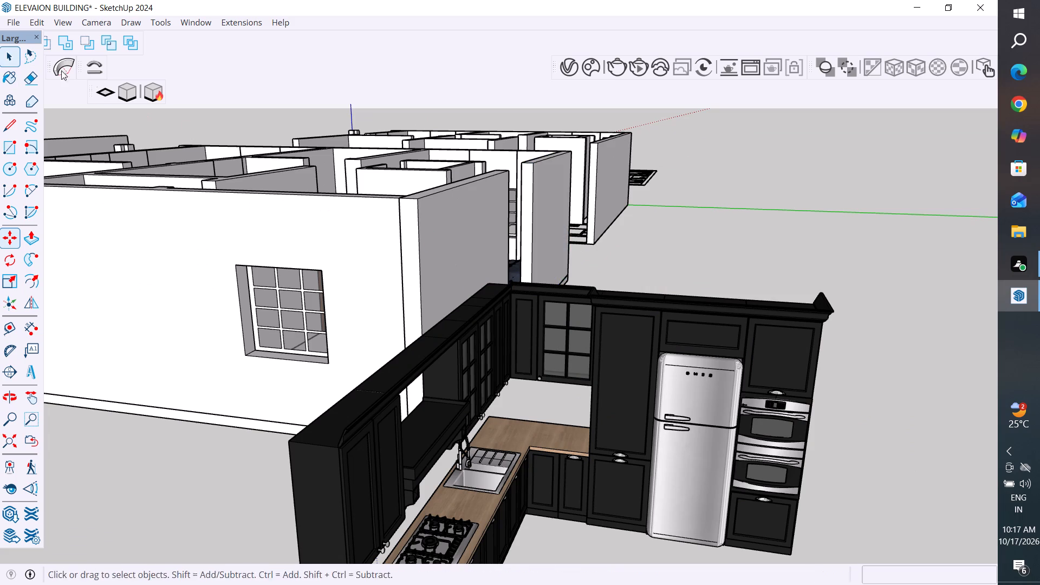
pyautogui.click(649, 199)
pyautogui.scroll(-4, 777, 238)
pyautogui.scroll(3, 753, 313)
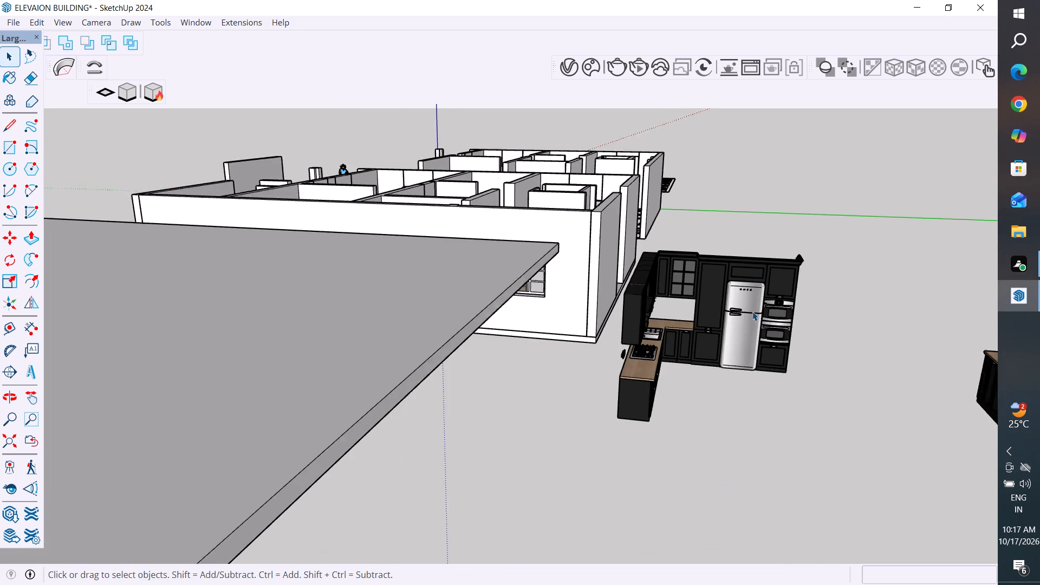
pyautogui.moveTo(716, 335); pyautogui.dragTo(749, 337, button='middle')
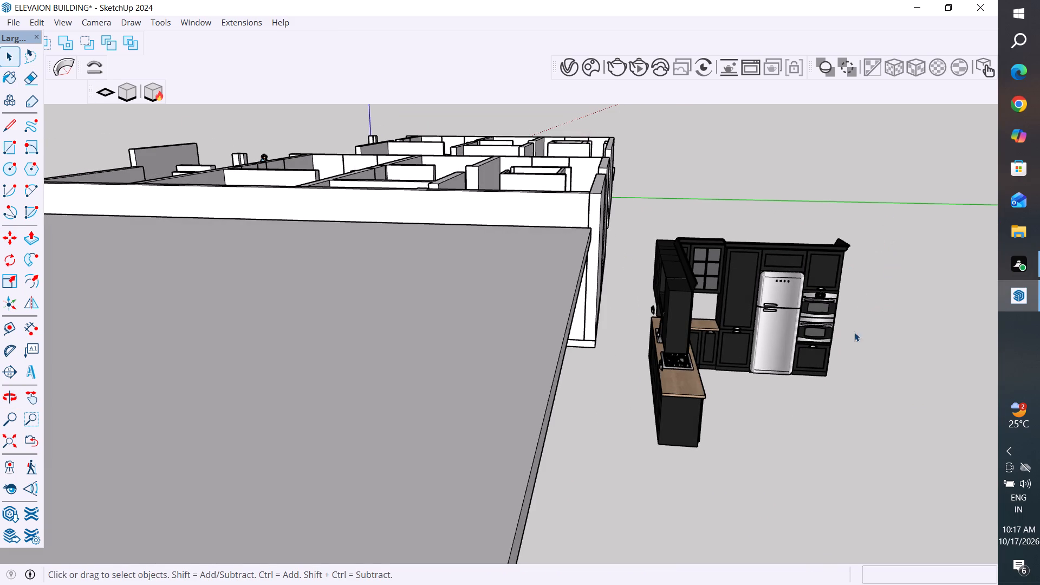
# Examine the L-shaped kitchen and its position beside the house from several angles, with a trial selection of its tall units.
pyautogui.moveTo(848, 339); pyautogui.dragTo(804, 310, button='middle')
pyautogui.scroll(-3, 460, 487)
pyautogui.moveTo(696, 429); pyautogui.dragTo(650, 423, button='middle')
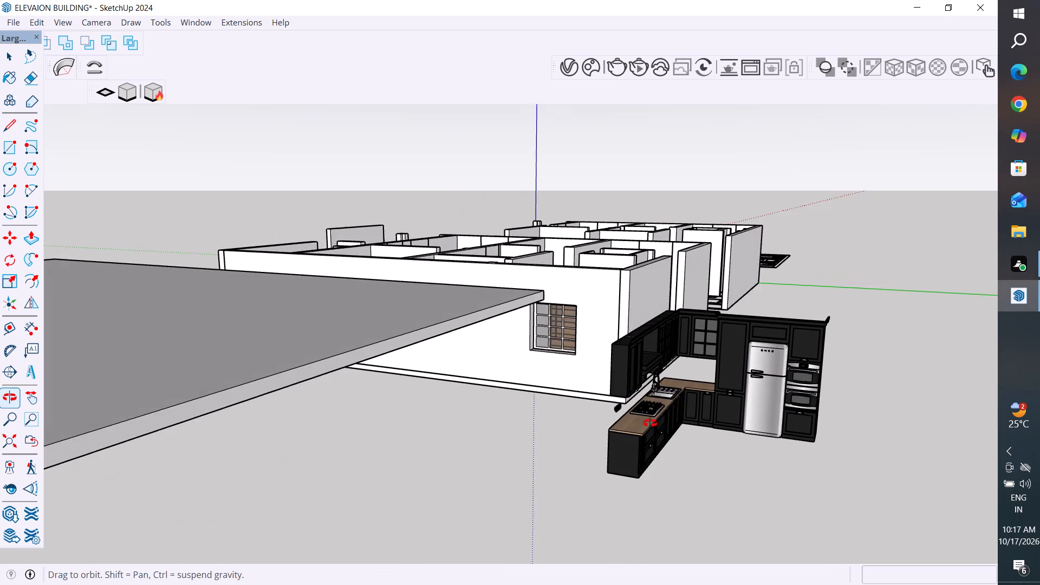
pyautogui.moveTo(650, 423); pyautogui.dragTo(647, 421, button='middle')
pyautogui.scroll(4, 684, 317)
pyautogui.scroll(-3, 786, 322)
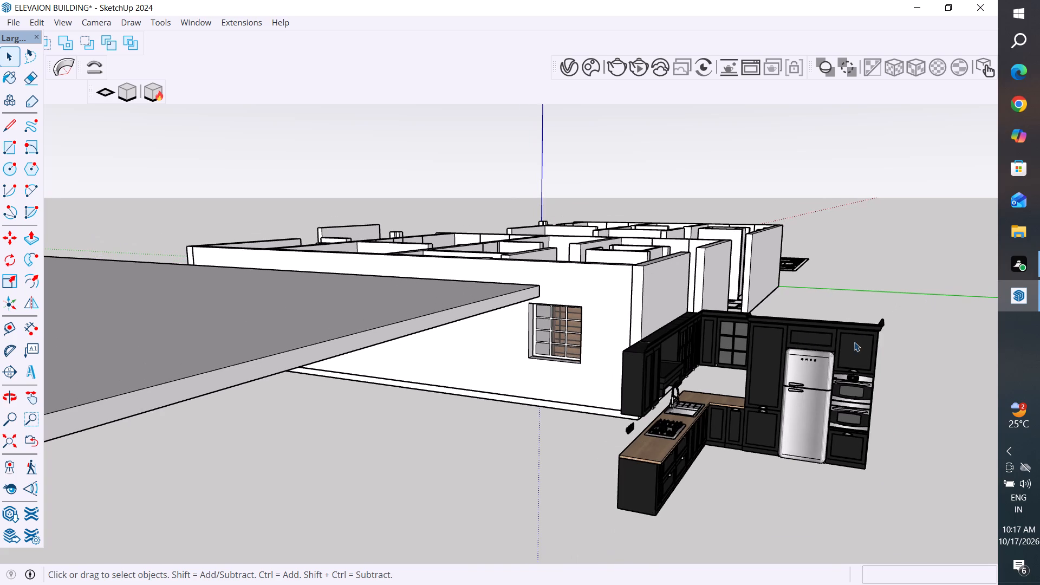
pyautogui.moveTo(908, 299); pyautogui.dragTo(838, 431)
pyautogui.click(759, 511)
pyautogui.moveTo(761, 473); pyautogui.dragTo(797, 490, button='middle')
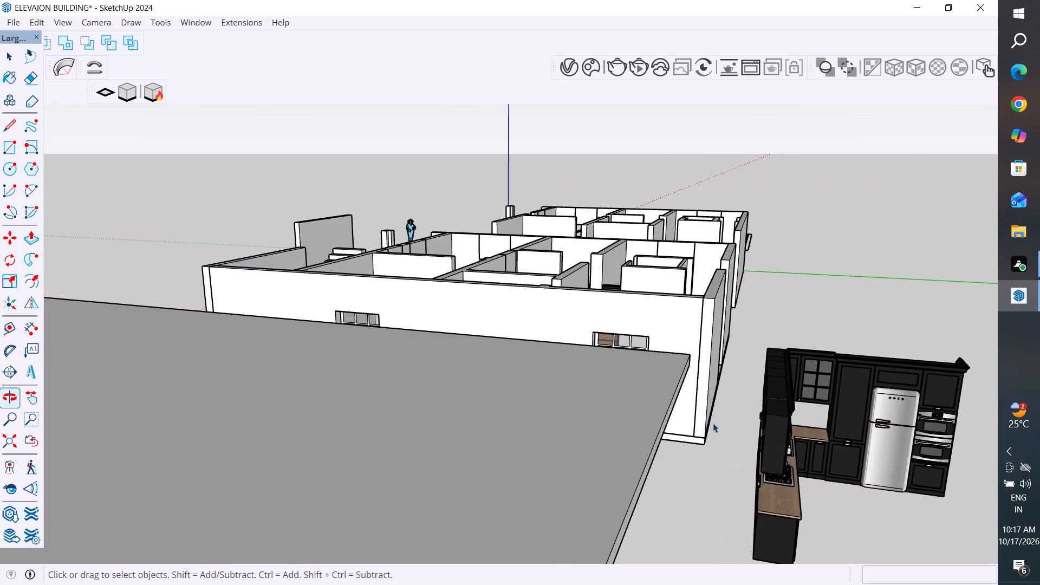
pyautogui.scroll(-4, 416, 337)
pyautogui.moveTo(624, 483); pyautogui.dragTo(629, 460, button='middle')
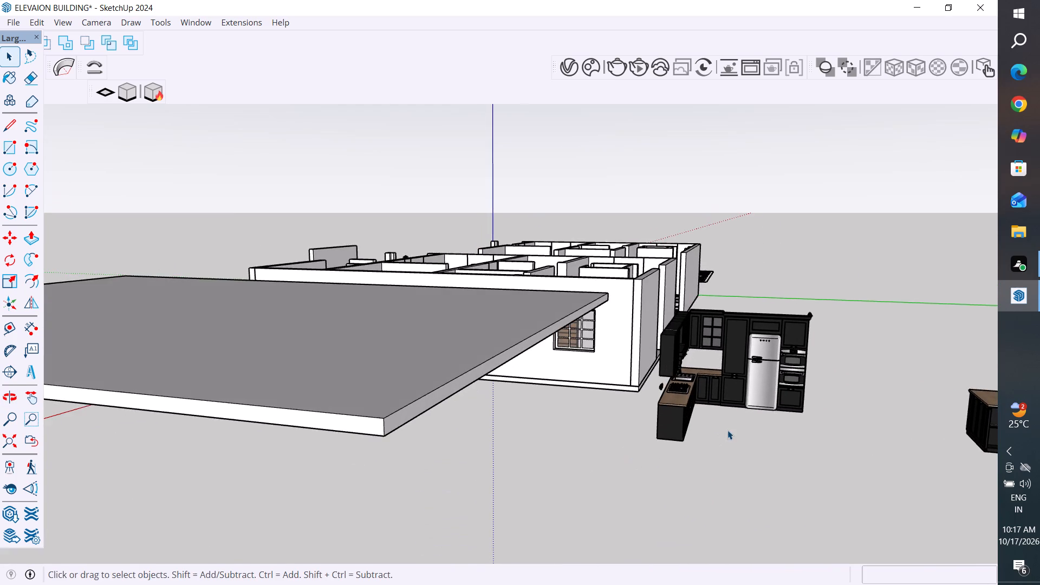
# Select the whole L-shaped kitchen beside the house, explode it into its separate parts, and clear the selection.
pyautogui.scroll(2, 727, 430)
pyautogui.moveTo(874, 282); pyautogui.dragTo(718, 426)
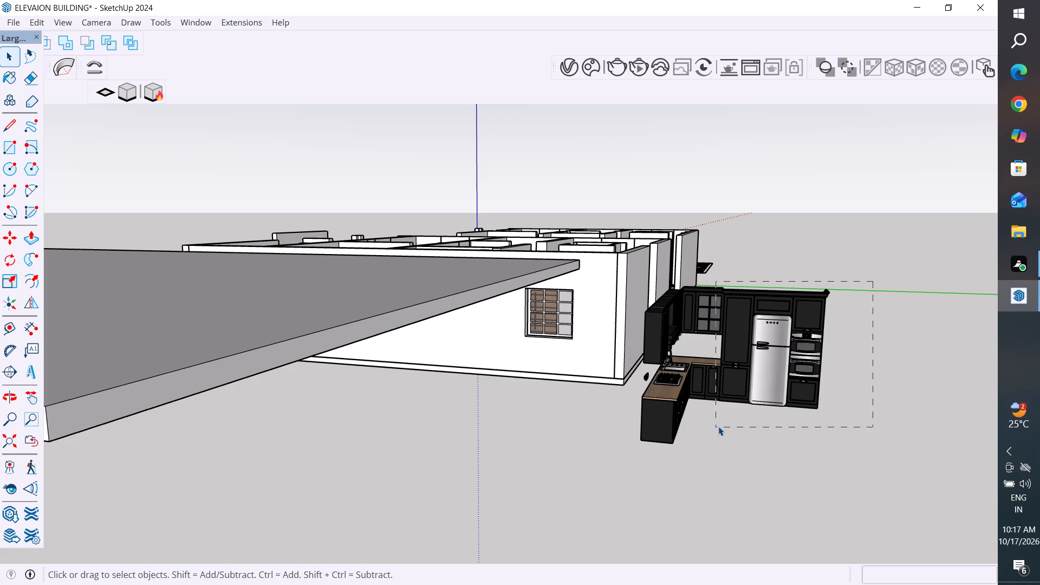
pyautogui.moveTo(718, 426); pyautogui.dragTo(731, 425)
pyautogui.rightClick(770, 385)
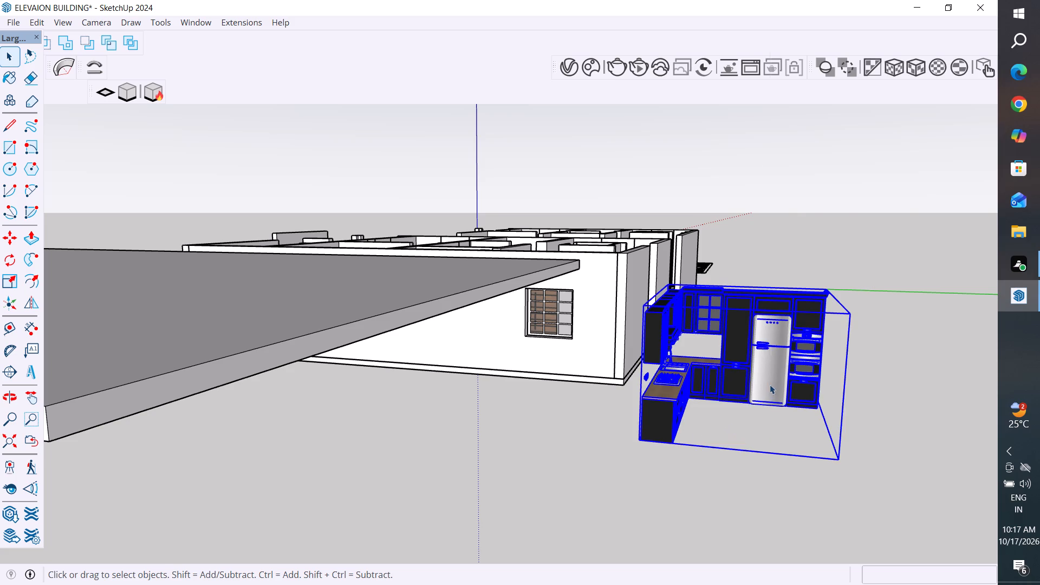
pyautogui.click(824, 96)
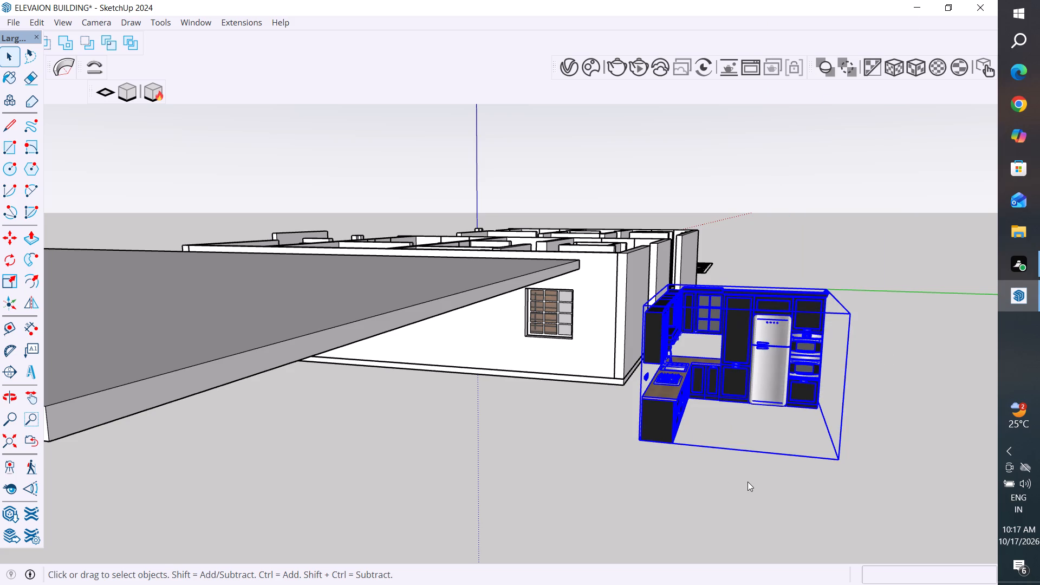
pyautogui.click(747, 482)
pyautogui.scroll(1, 747, 482)
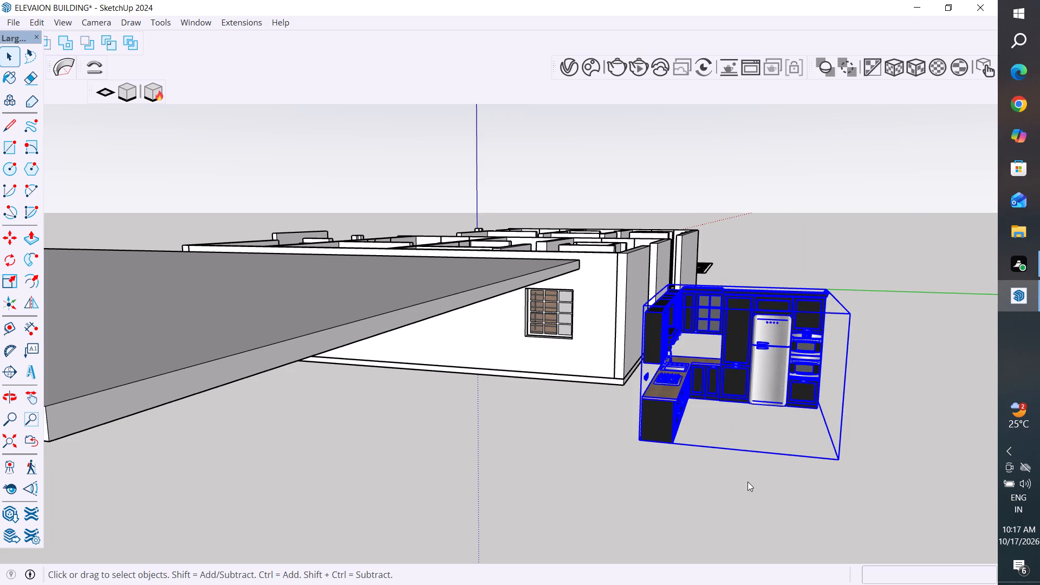
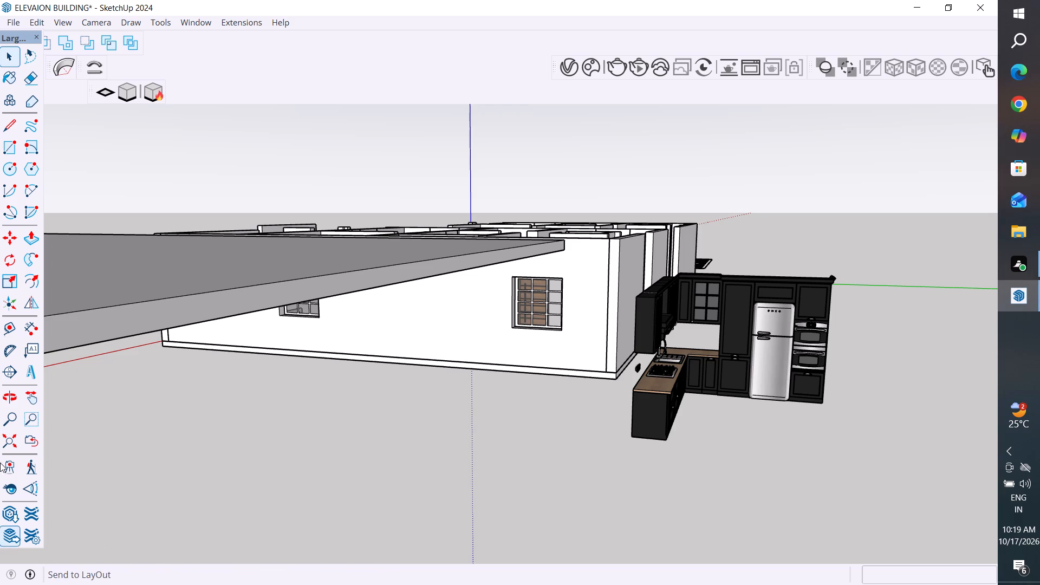
# Explode the selected tall kitchen cabinet section with the refrigerator, ovens and top cornice.
pyautogui.scroll(4, 844, 378)
pyautogui.moveTo(809, 344); pyautogui.dragTo(861, 305, button='middle')
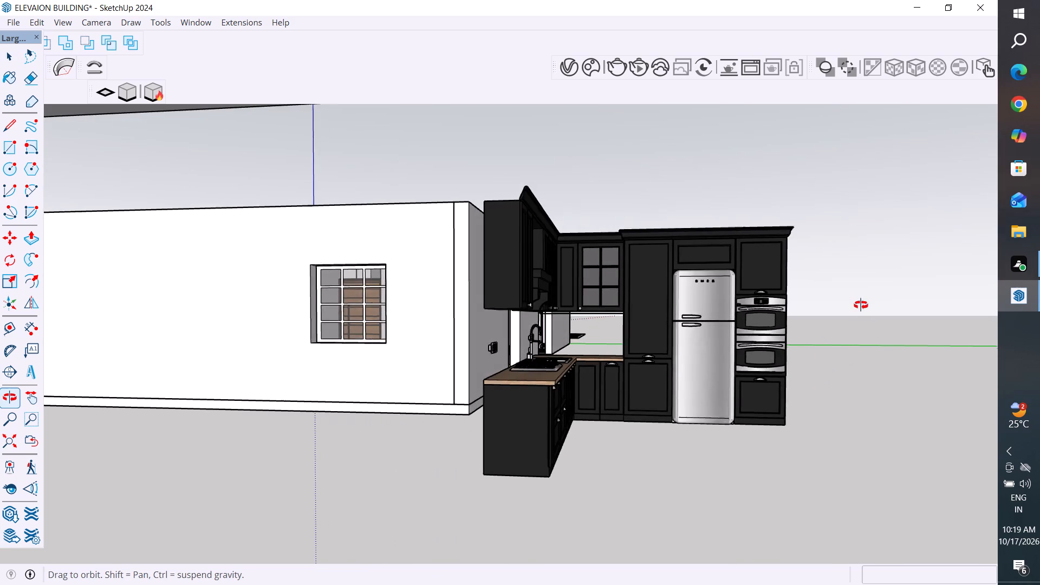
pyautogui.moveTo(861, 305); pyautogui.dragTo(861, 318, button='middle')
pyautogui.moveTo(863, 173); pyautogui.dragTo(680, 430)
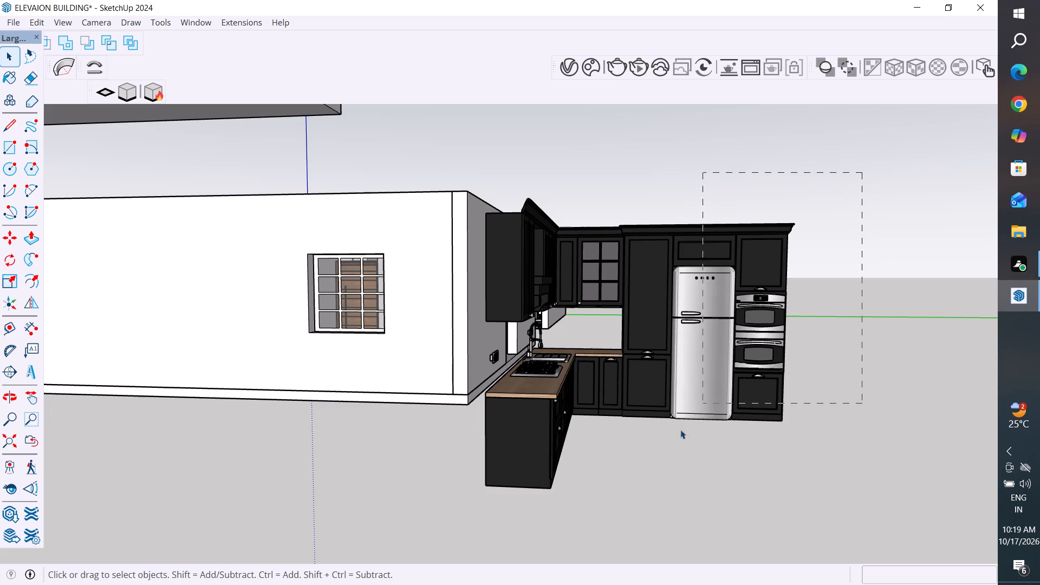
pyautogui.moveTo(680, 430); pyautogui.dragTo(644, 446)
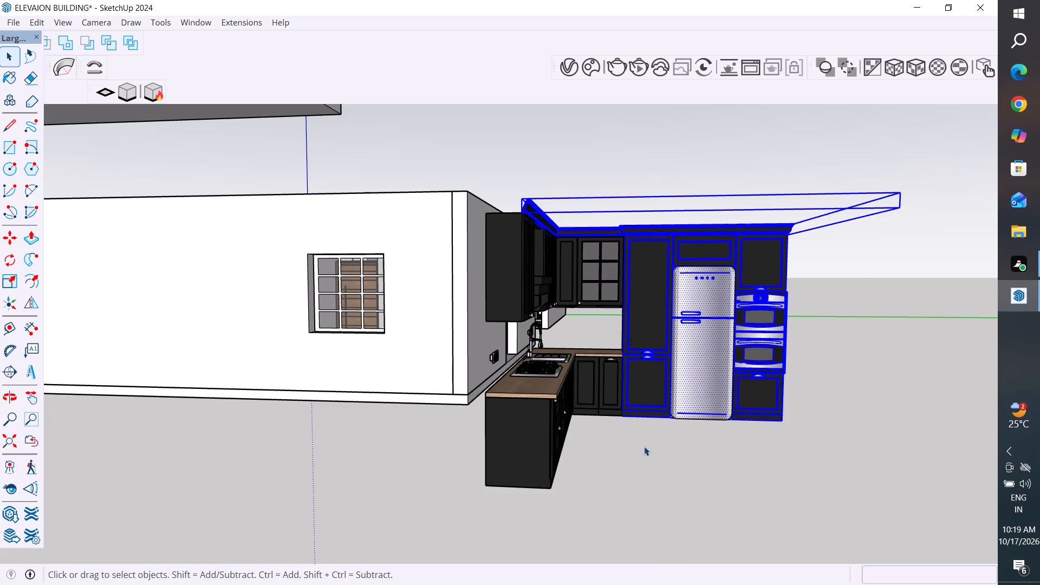
pyautogui.rightClick(643, 393)
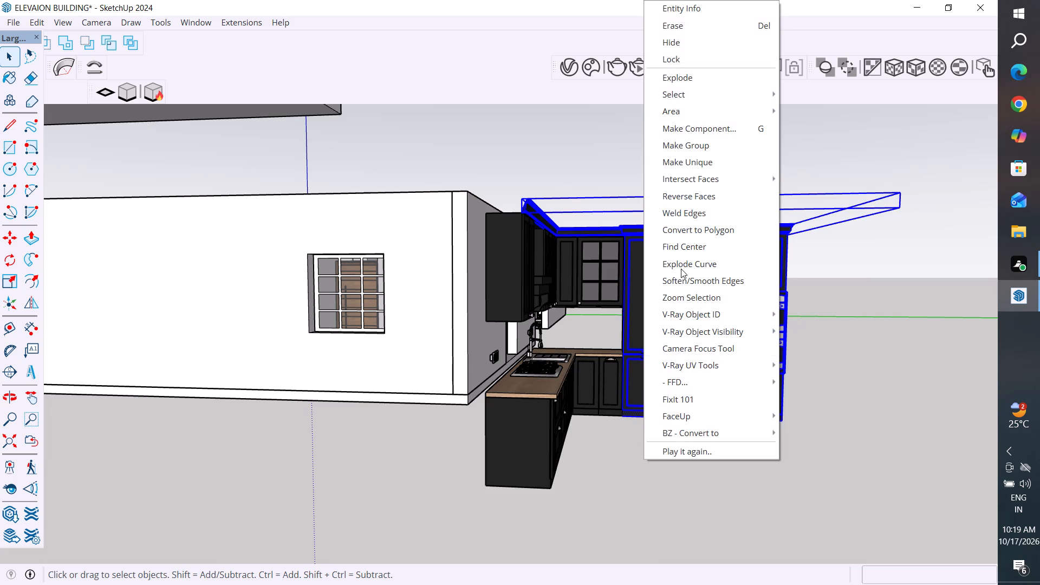
pyautogui.click(701, 79)
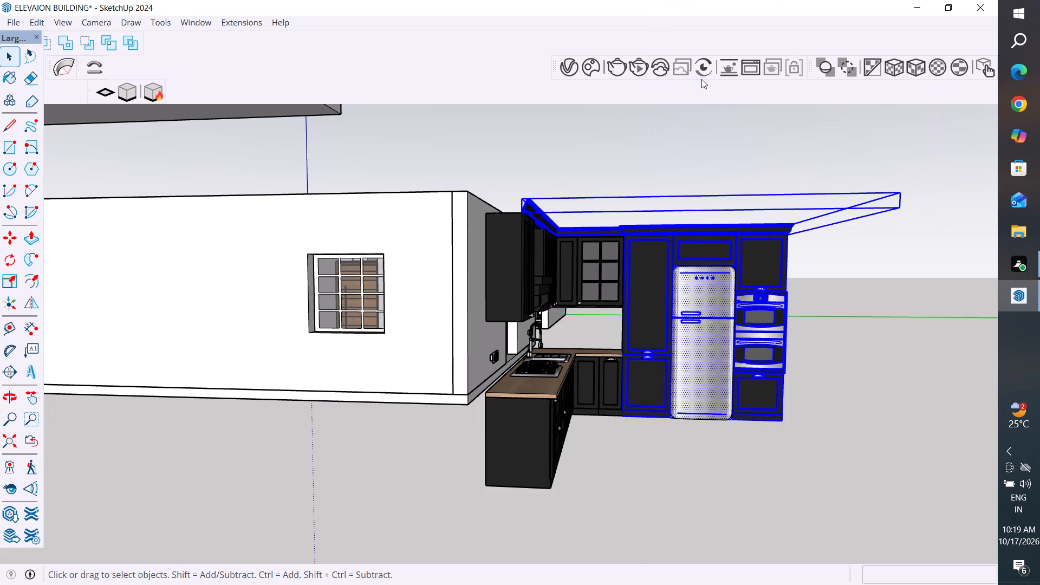
pyautogui.click(695, 165)
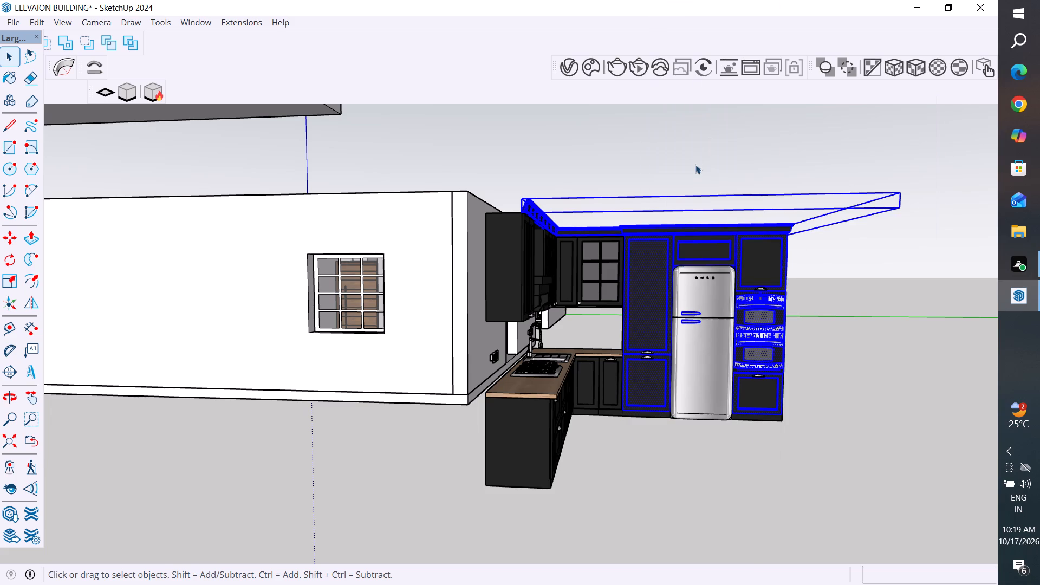
# Move the tall cabinet, refrigerator and oven section about 7' 8 9/16" along the green axis, away from the corner cabinets.
pyautogui.moveTo(834, 176); pyautogui.dragTo(641, 441)
pyautogui.press('m')
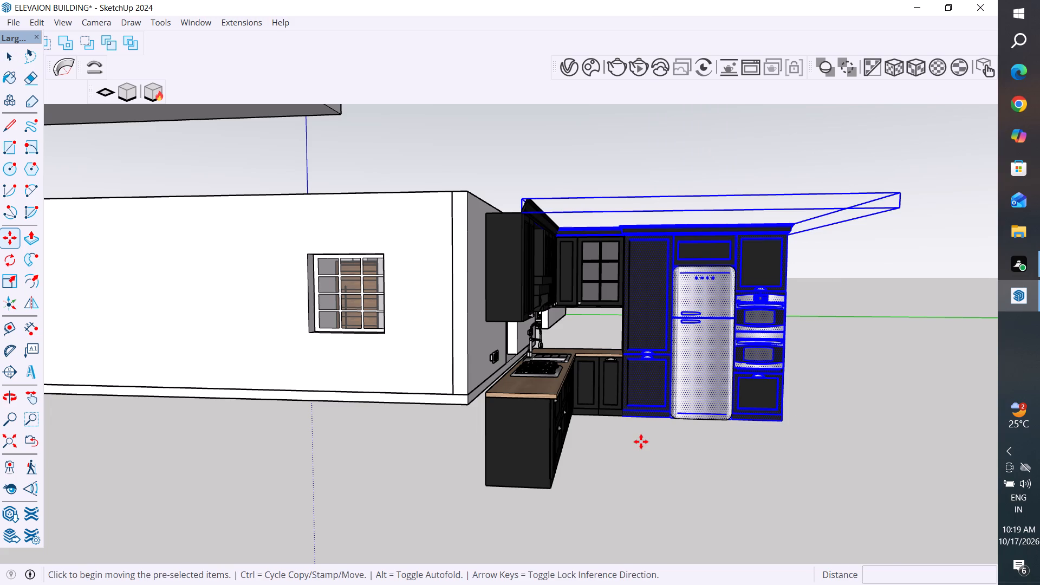
pyautogui.click(622, 415)
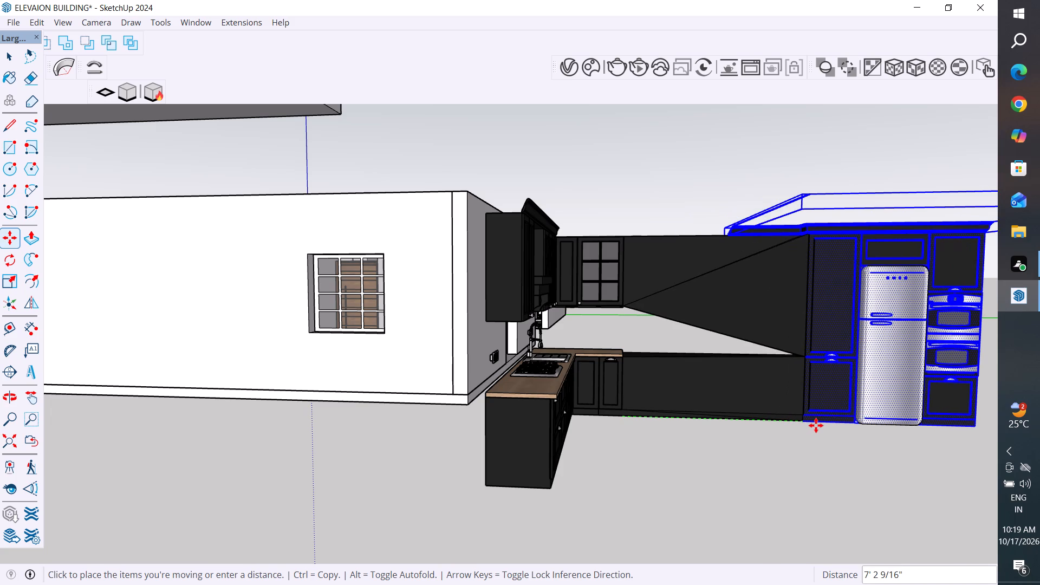
pyautogui.click(816, 425)
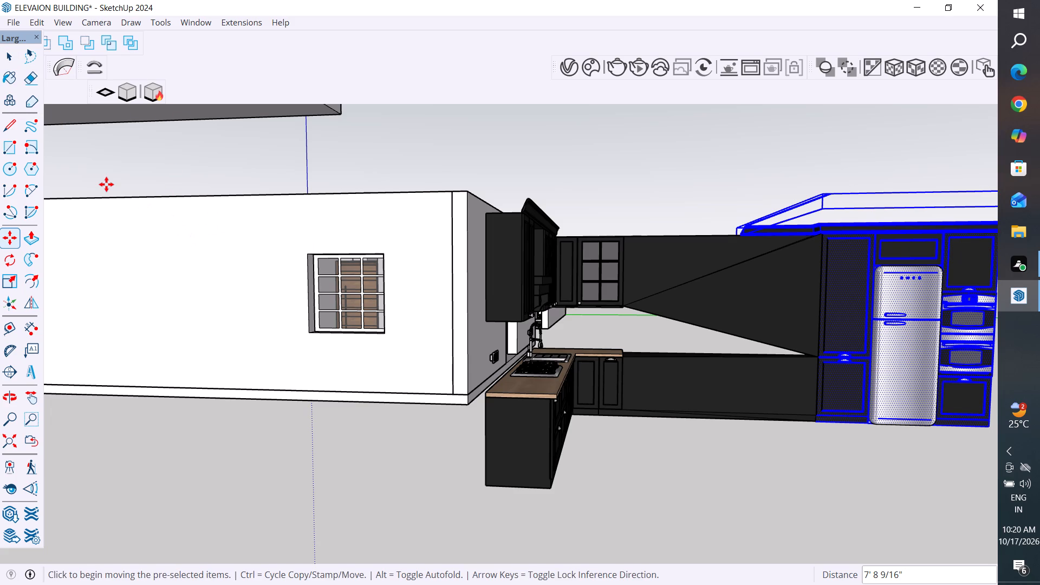
pyautogui.click(7, 64)
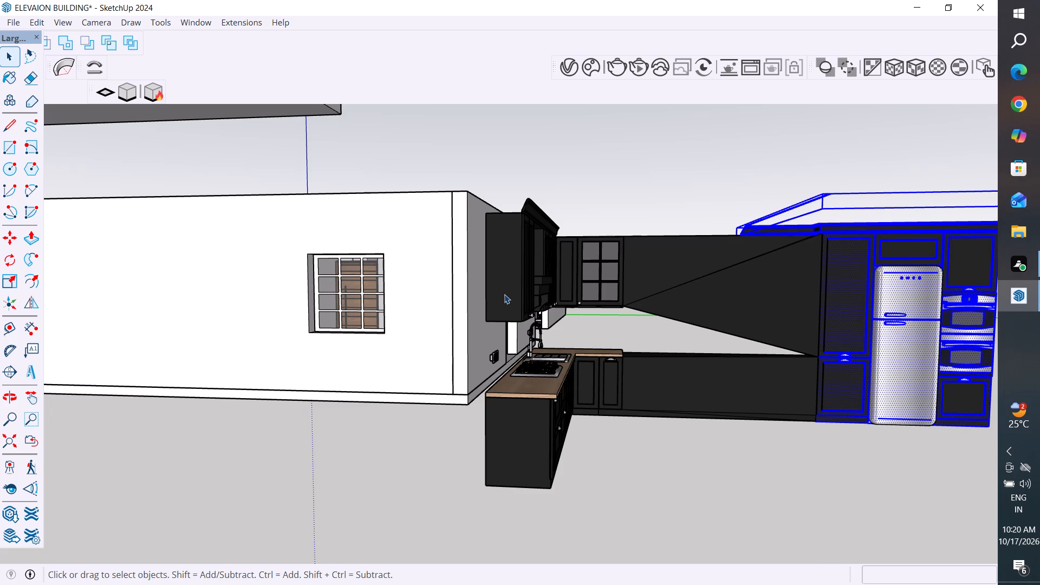
pyautogui.click(614, 191)
# Delete the cornice moulding that overhangs the top of the moved tall cabinet section.
pyautogui.scroll(-3, 546, 370)
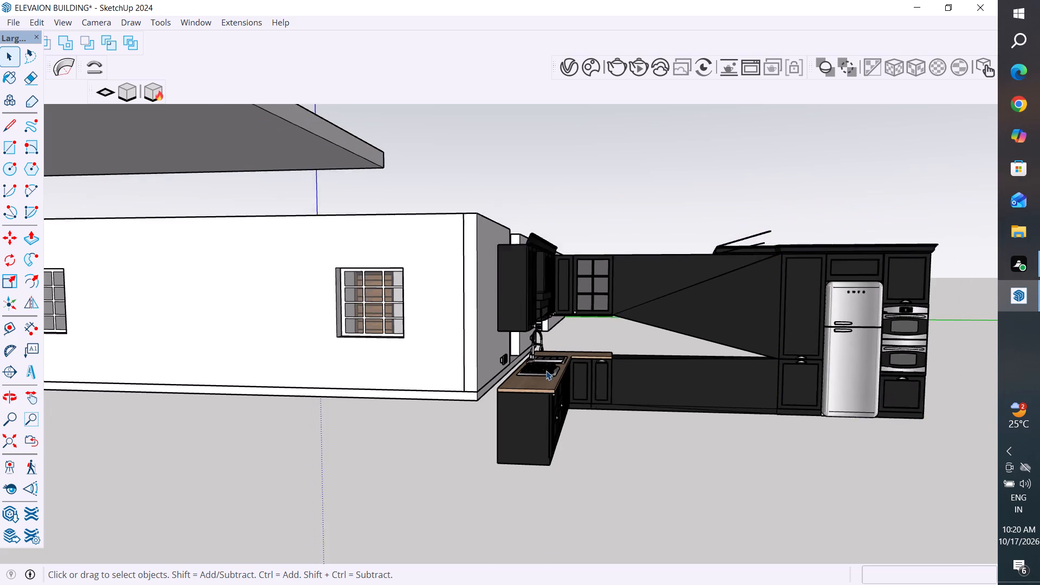
pyautogui.scroll(2, 694, 253)
pyautogui.scroll(-3, 618, 277)
pyautogui.moveTo(623, 242); pyautogui.dragTo(606, 344, button='middle')
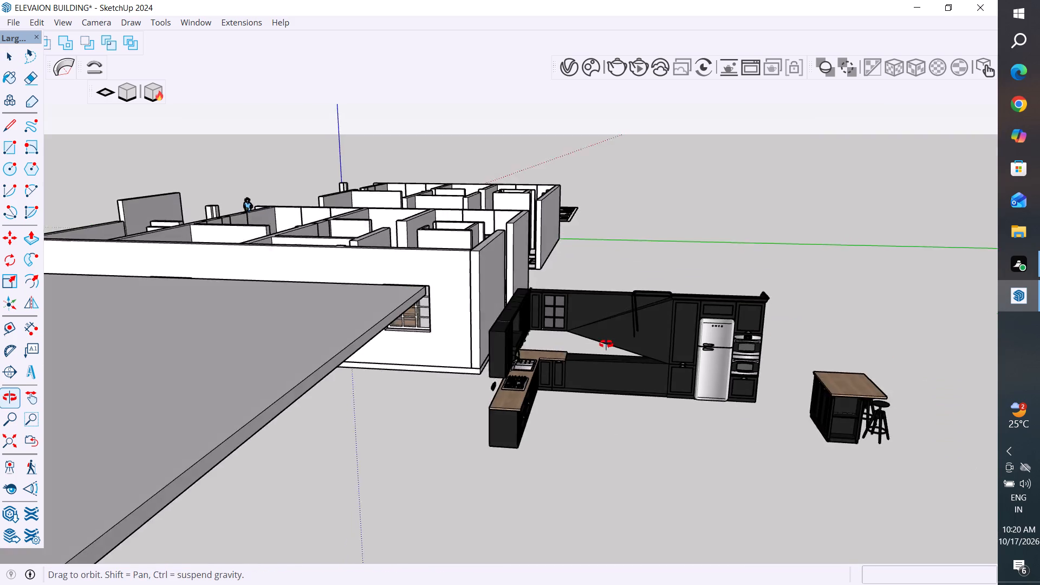
pyautogui.moveTo(606, 344); pyautogui.dragTo(615, 368, button='middle')
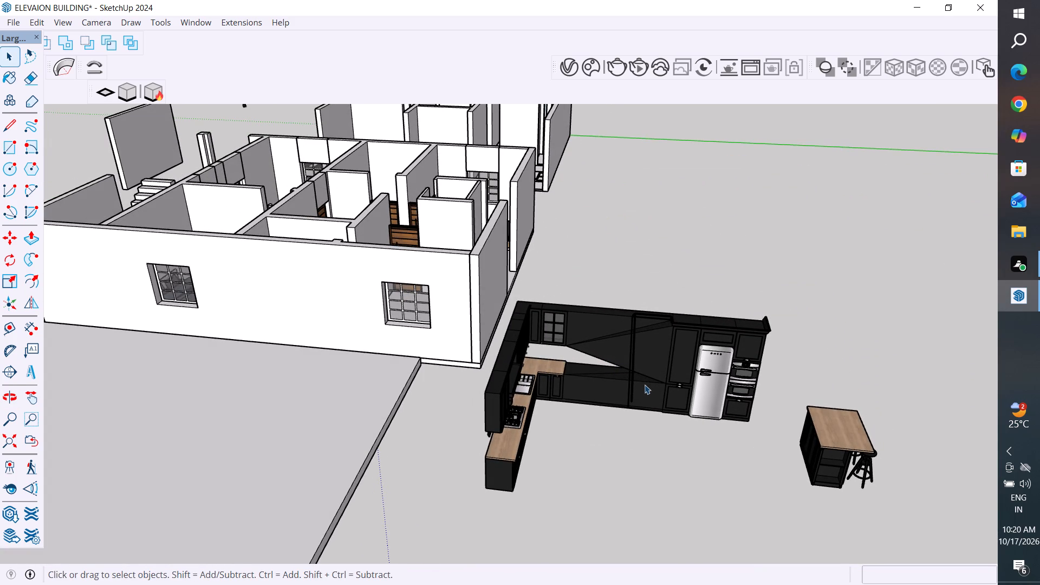
pyautogui.moveTo(596, 386); pyautogui.dragTo(599, 346, button='middle')
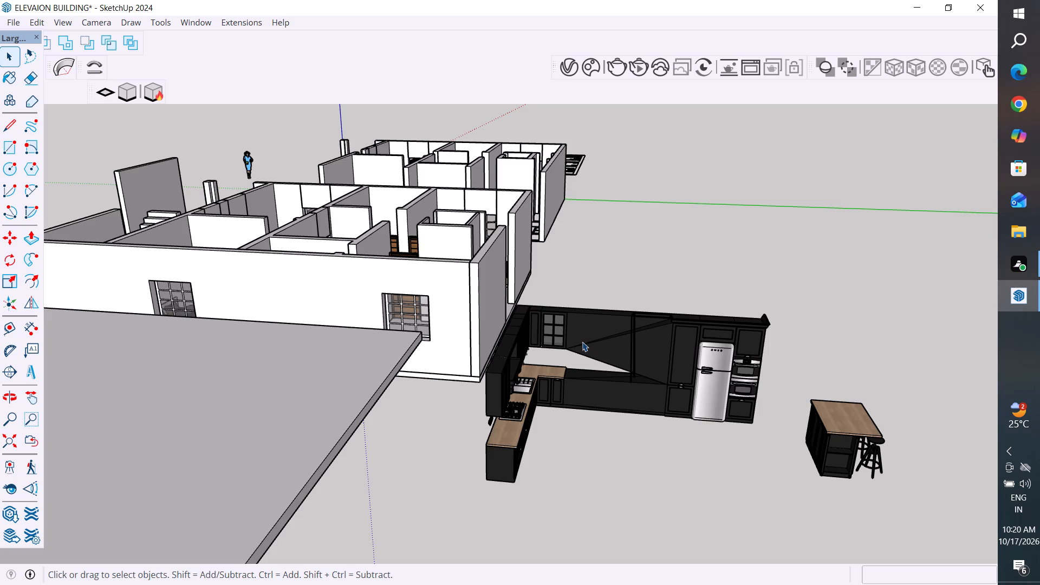
pyautogui.scroll(2, 596, 383)
pyautogui.moveTo(627, 341); pyautogui.dragTo(634, 278, button='middle')
pyautogui.scroll(3, 615, 346)
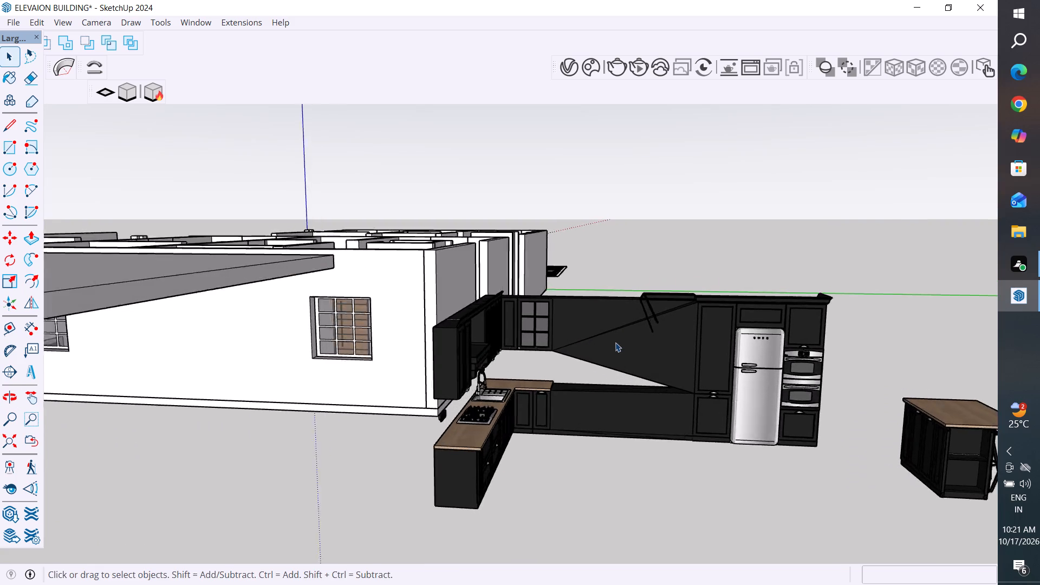
pyautogui.moveTo(632, 342); pyautogui.dragTo(705, 537, button='middle')
pyautogui.moveTo(757, 437); pyautogui.dragTo(719, 477)
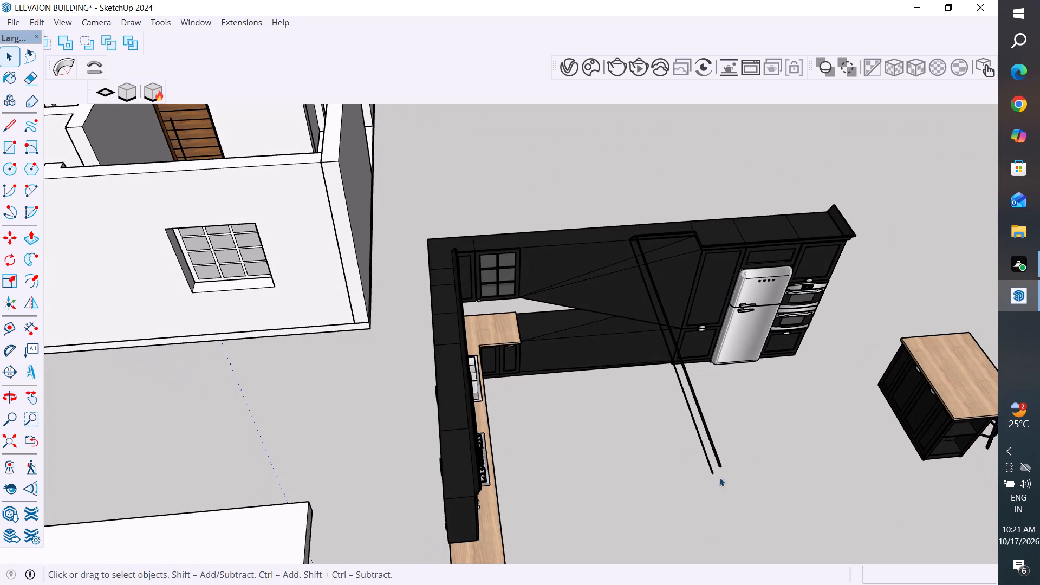
pyautogui.moveTo(719, 477); pyautogui.dragTo(691, 495)
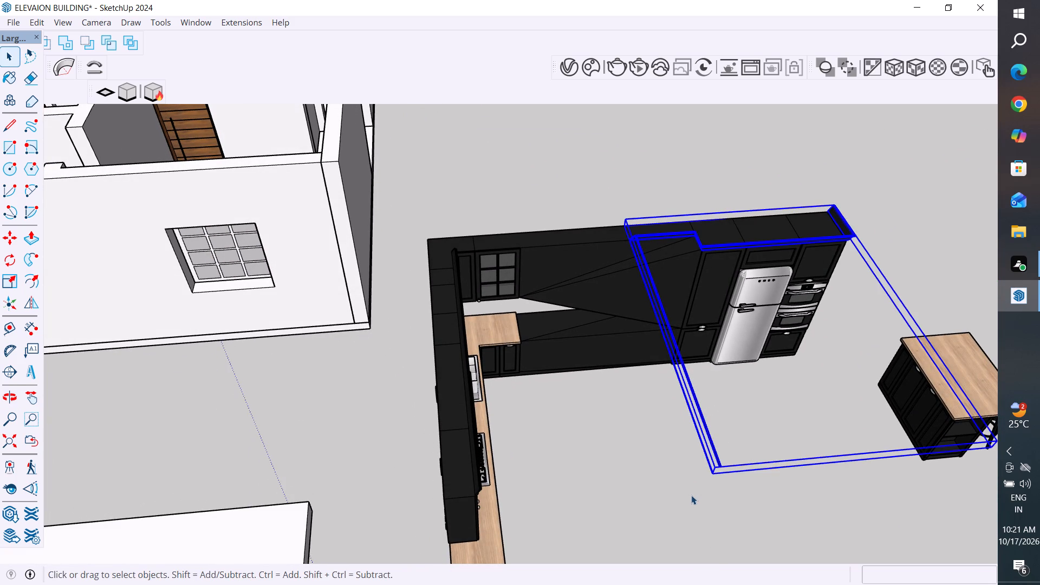
pyautogui.press('Delete')
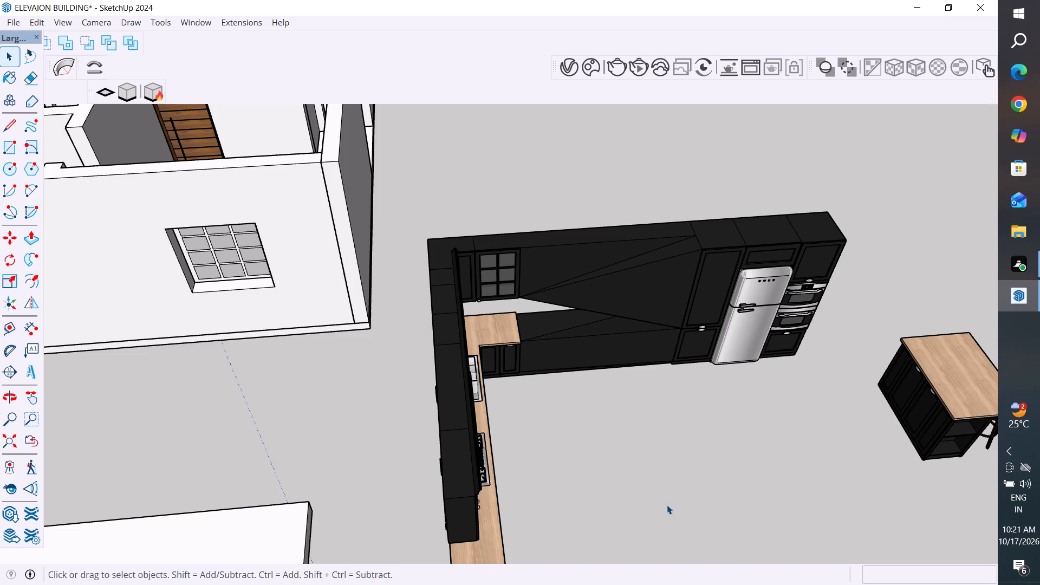
# Delete the stretched base cabinet faces and edges between the corner base cabinet and the tall units.
pyautogui.moveTo(659, 498); pyautogui.dragTo(640, 309, button='middle')
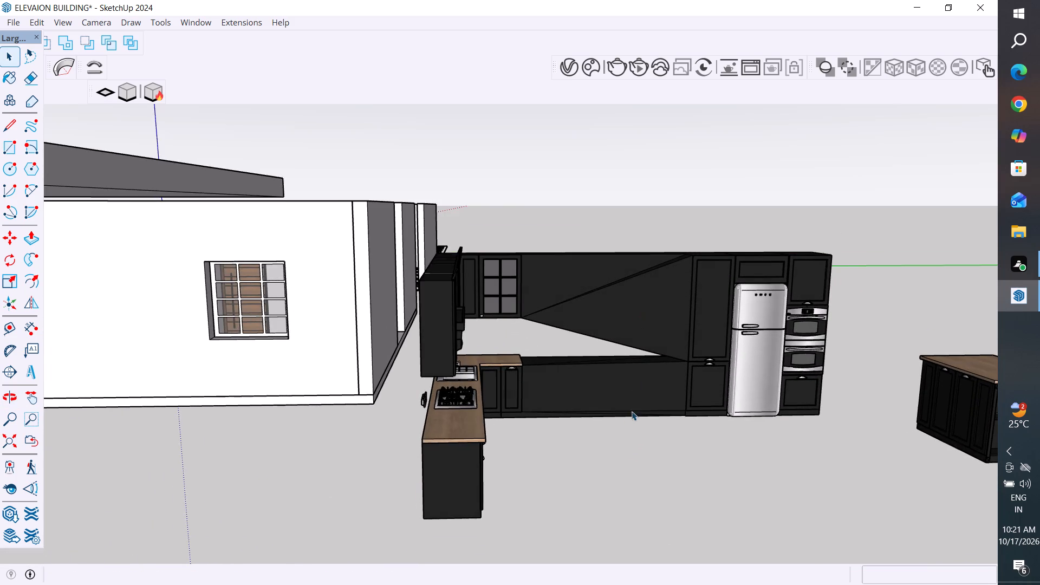
pyautogui.moveTo(633, 421); pyautogui.dragTo(582, 419, button='middle')
pyautogui.click(582, 386)
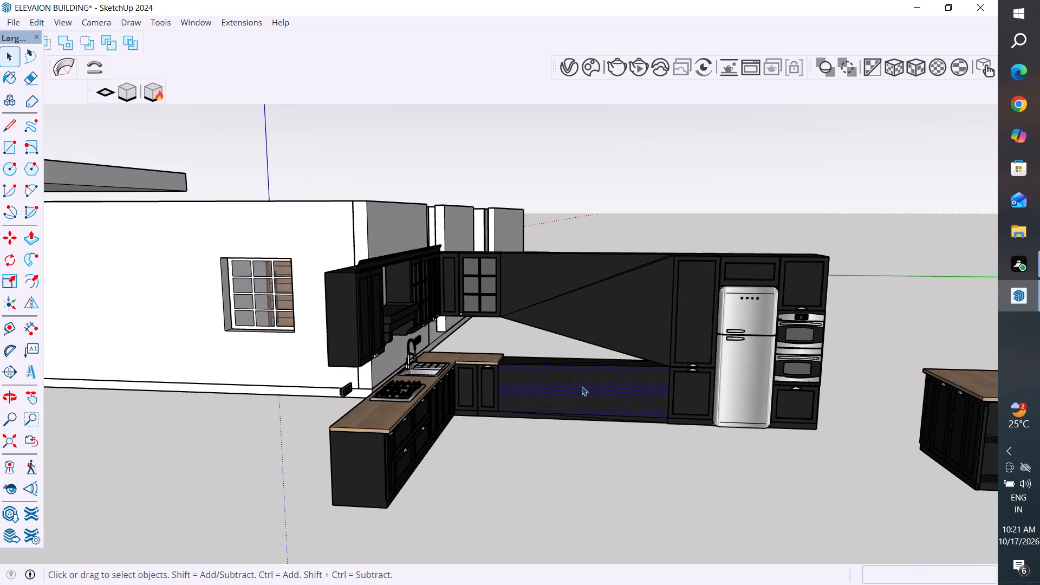
pyautogui.press('Delete')
pyautogui.click(576, 383)
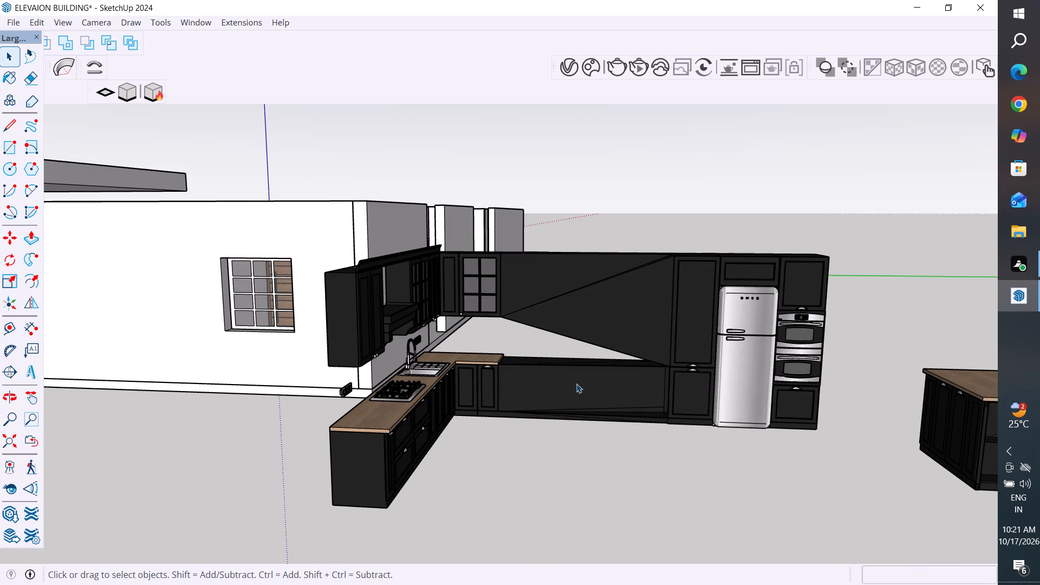
pyautogui.press('Delete')
pyautogui.moveTo(581, 357); pyautogui.dragTo(567, 425)
pyautogui.moveTo(567, 425); pyautogui.dragTo(567, 428)
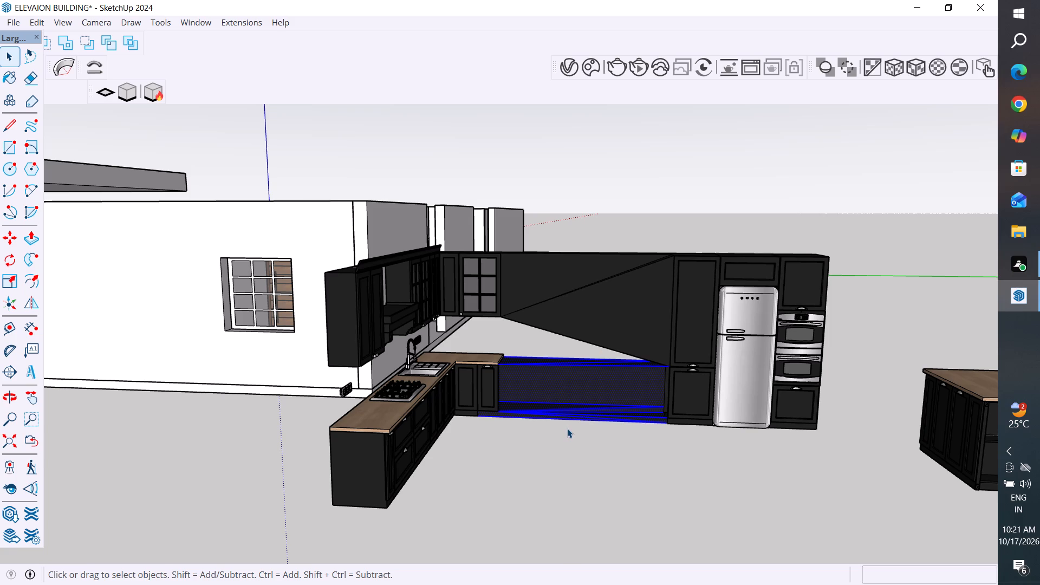
pyautogui.press('Delete')
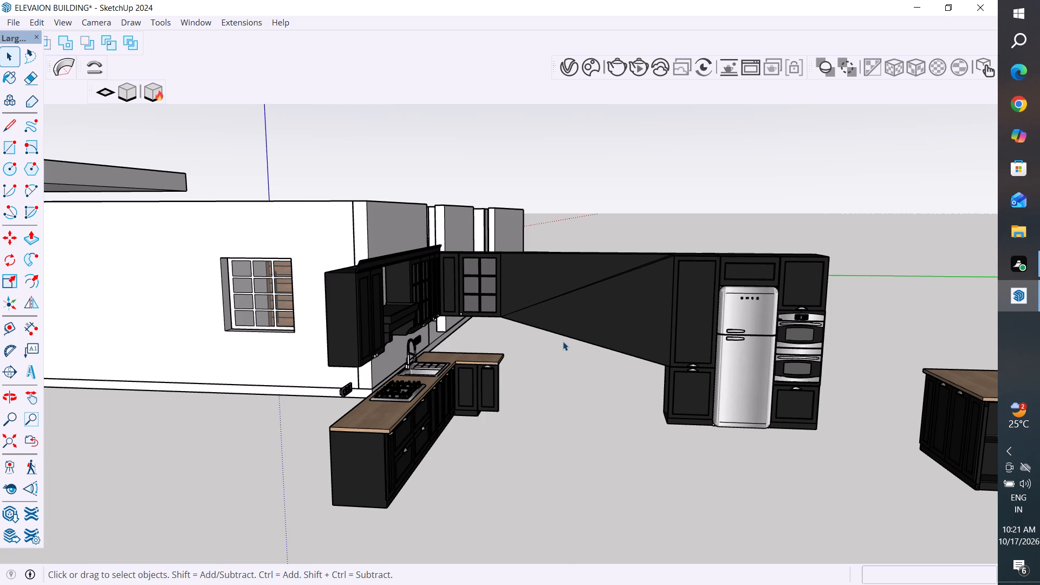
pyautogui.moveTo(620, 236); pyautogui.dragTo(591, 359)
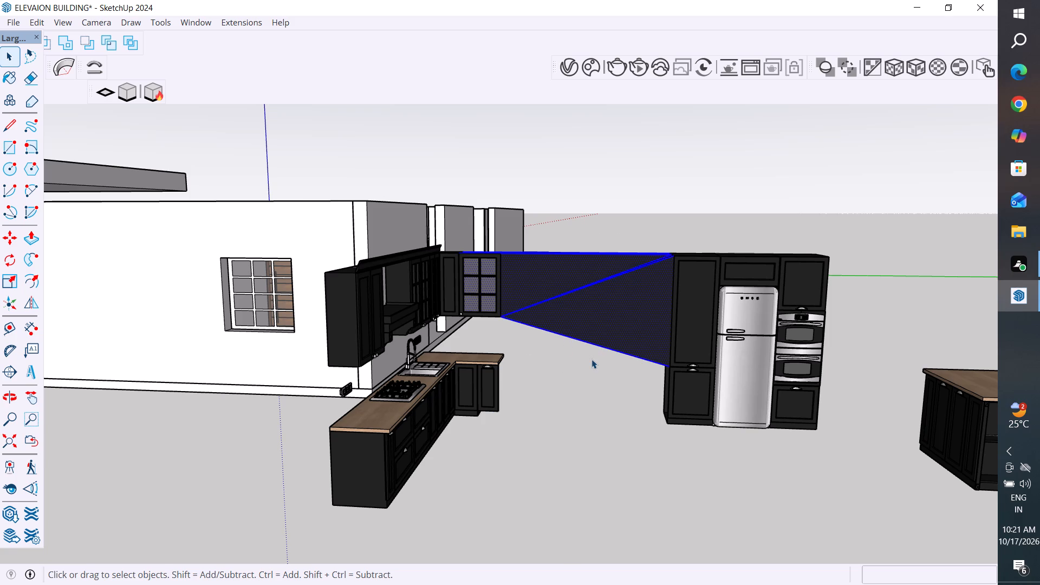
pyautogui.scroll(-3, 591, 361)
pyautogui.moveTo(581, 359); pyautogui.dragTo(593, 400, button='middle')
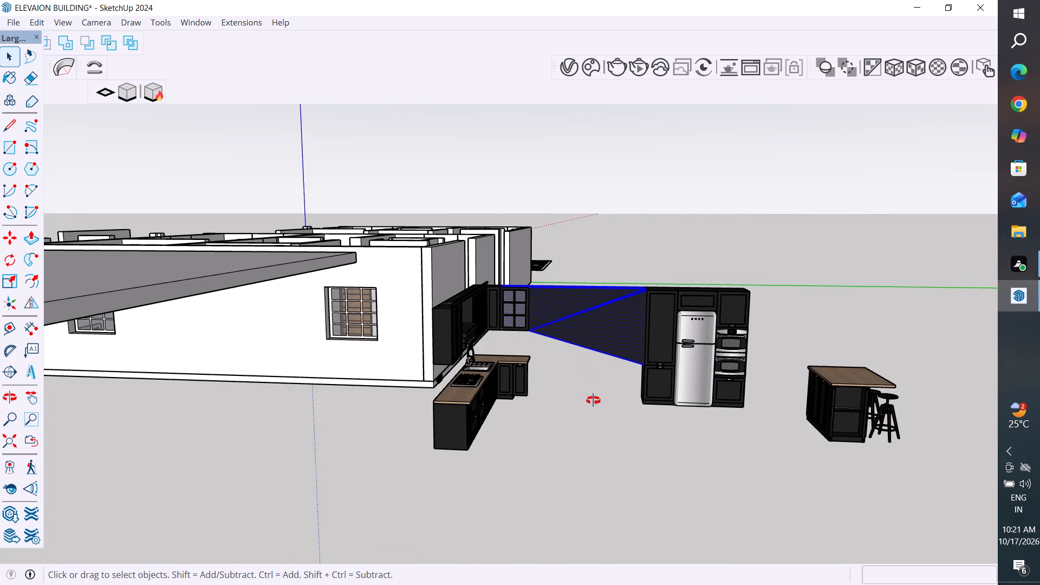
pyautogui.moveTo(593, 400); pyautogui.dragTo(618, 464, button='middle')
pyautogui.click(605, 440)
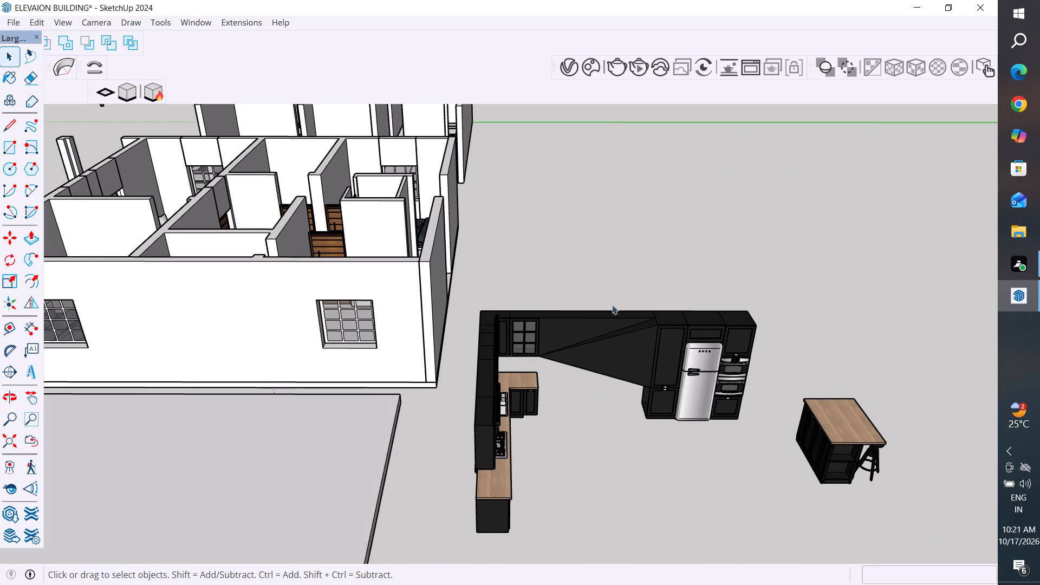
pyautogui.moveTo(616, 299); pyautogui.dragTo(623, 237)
# Draw a line about 11 13/16" long across the upper cabinets' top, from the glass door's outer corner to the back edge.
pyautogui.moveTo(748, 255); pyautogui.dragTo(704, 458, button='middle')
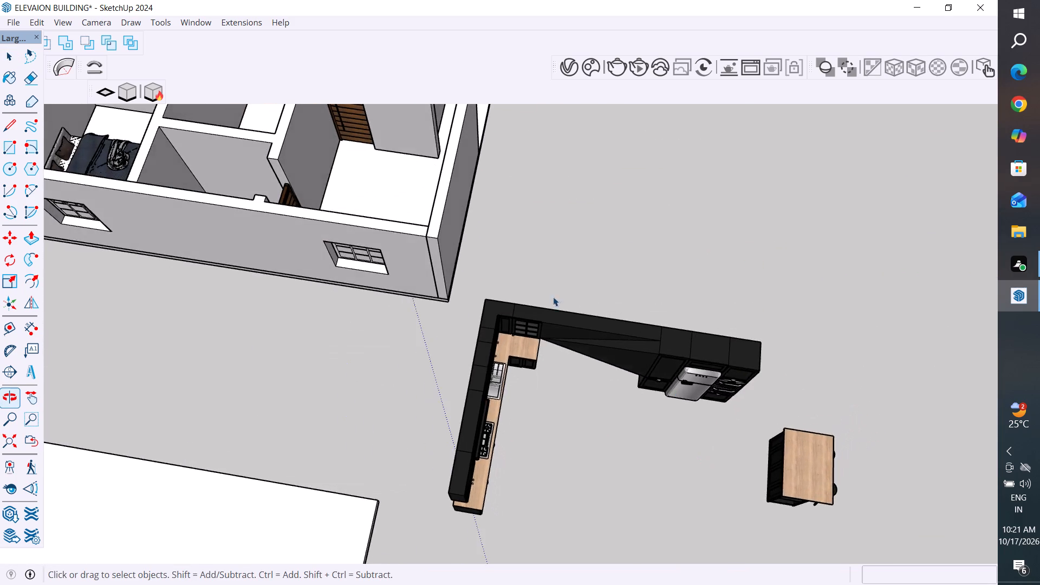
pyautogui.scroll(13, 545, 288)
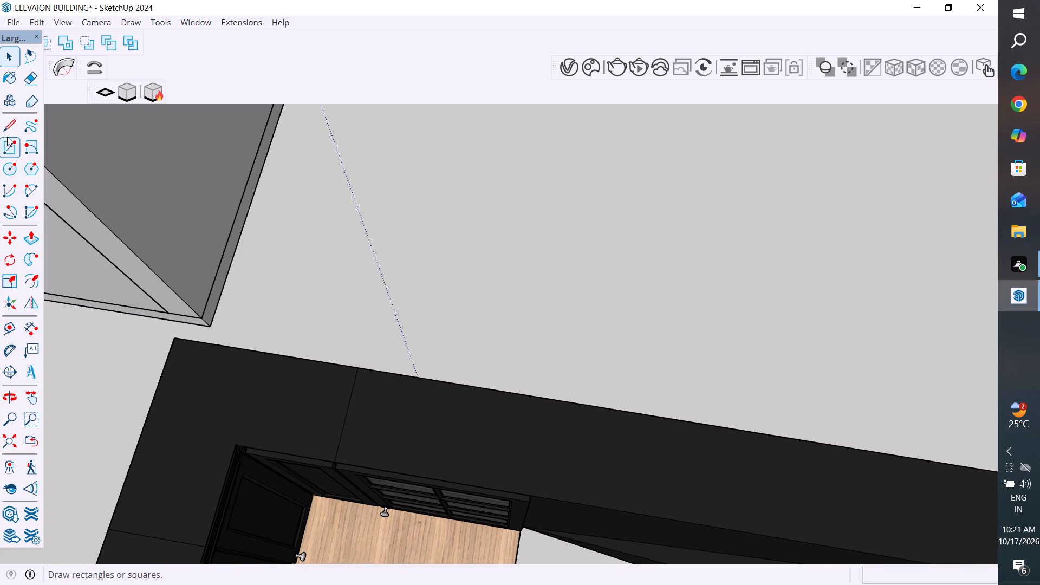
pyautogui.click(10, 124)
pyautogui.scroll(4, 532, 497)
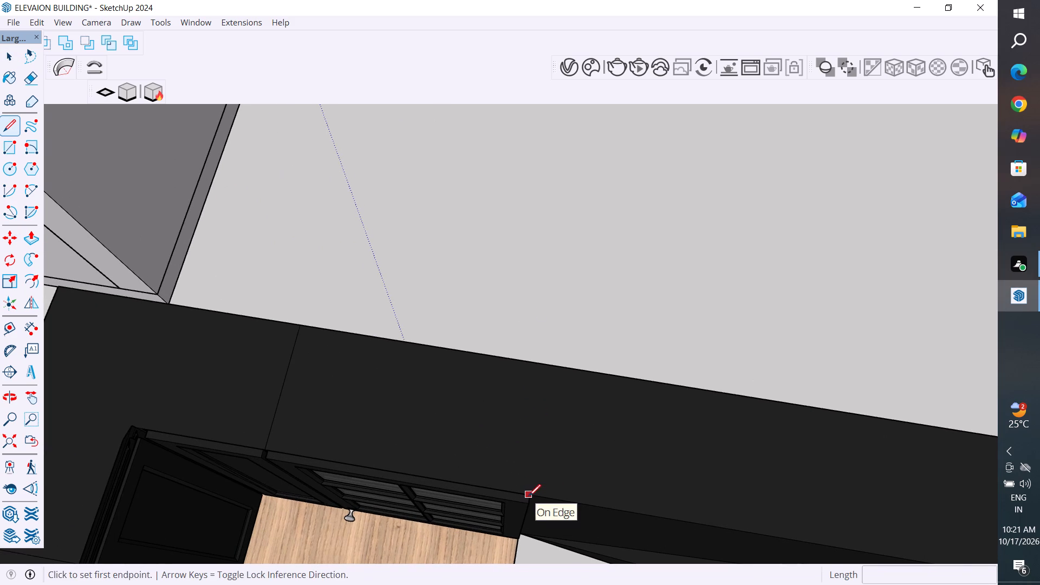
pyautogui.scroll(1, 535, 497)
pyautogui.moveTo(535, 497); pyautogui.dragTo(438, 400, button='middle')
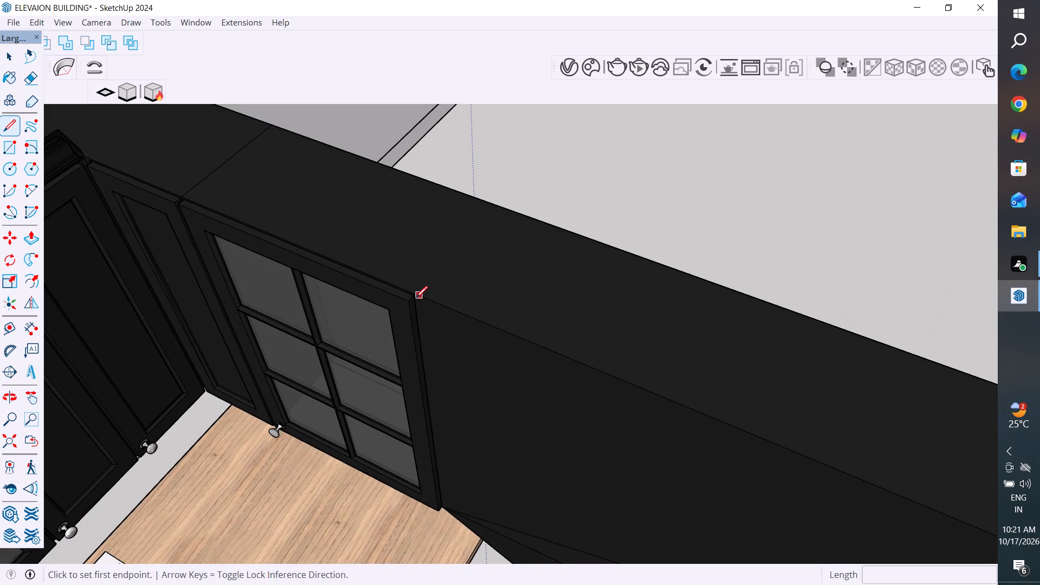
pyautogui.click(414, 297)
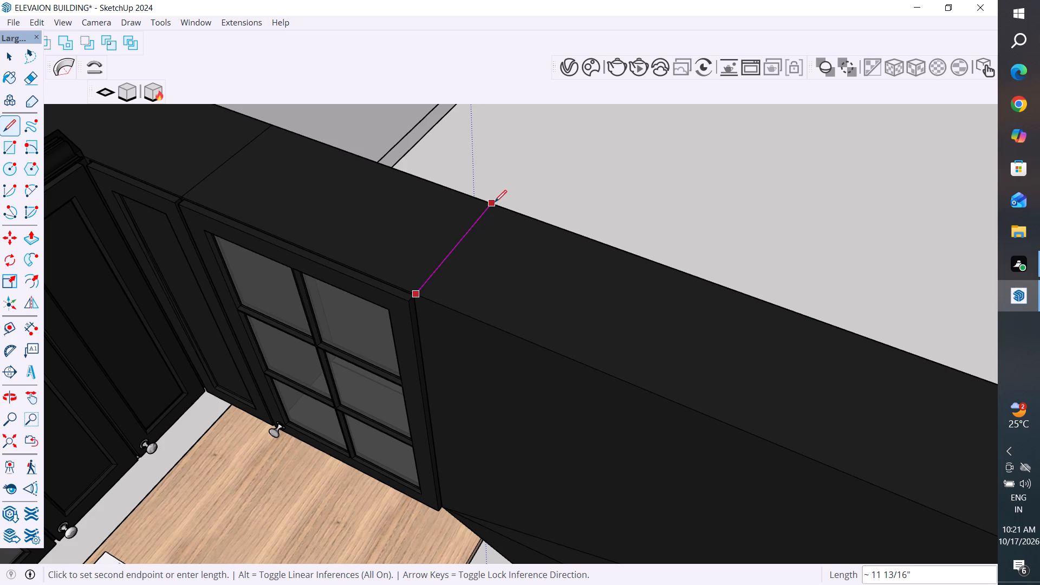
pyautogui.click(495, 202)
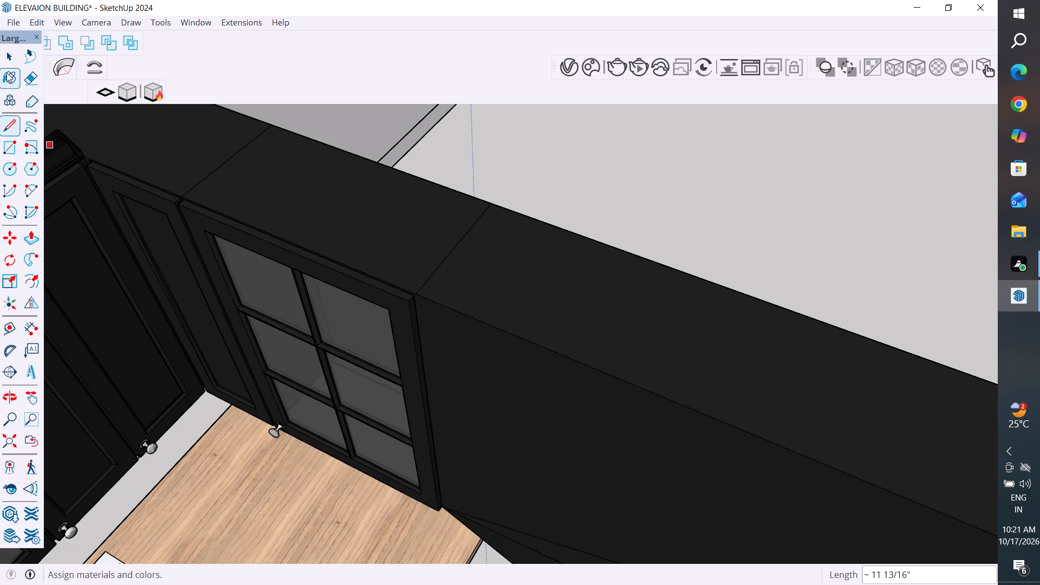
# Delete the stretched front and top faces extending from the glass-door upper cabinet toward the tall units.
pyautogui.click(19, 59)
pyautogui.scroll(-4, 483, 381)
pyautogui.click(556, 403)
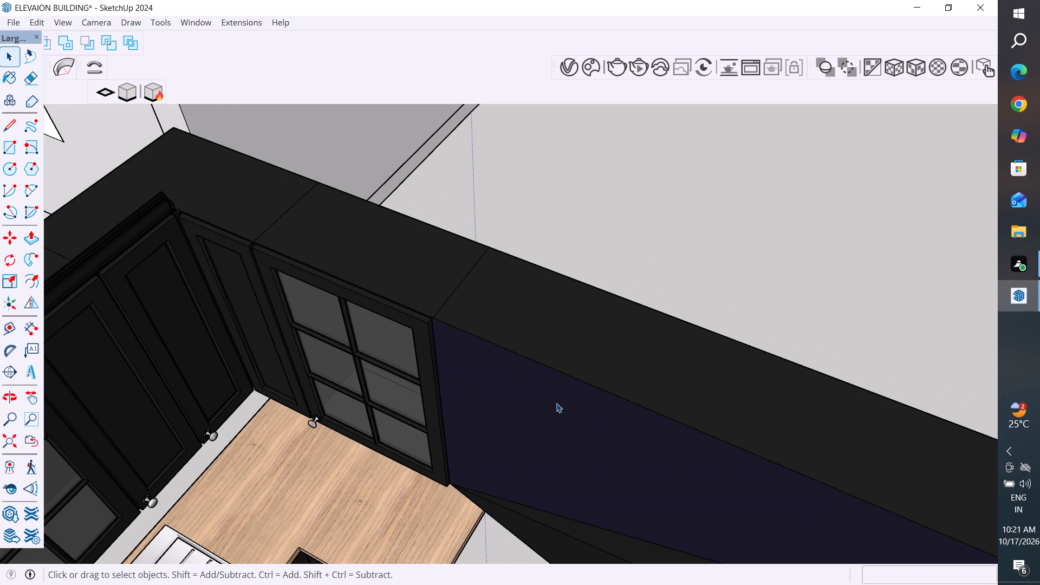
pyautogui.press('Delete')
pyautogui.click(635, 363)
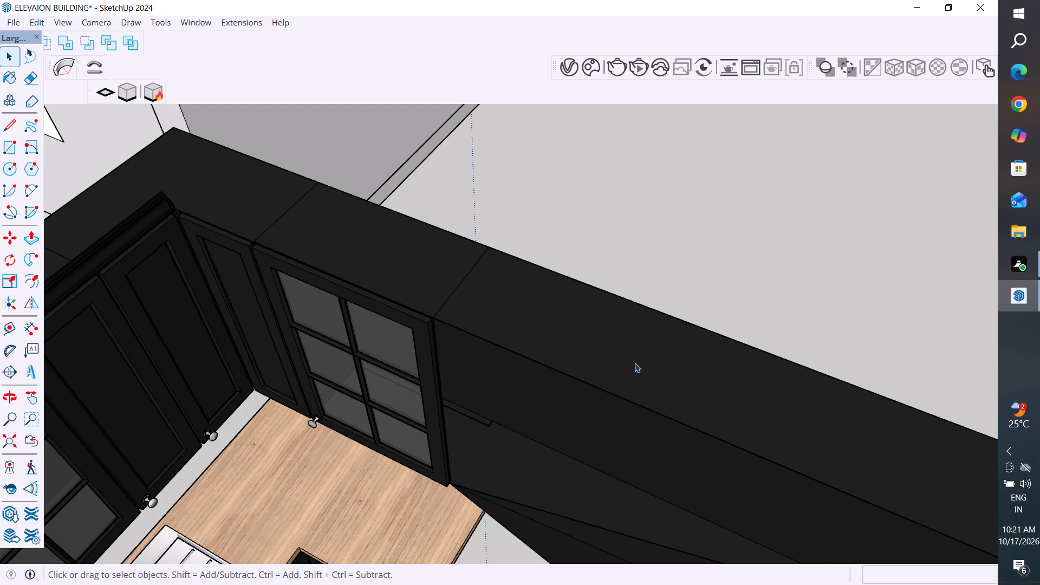
pyautogui.press('Delete')
# Delete the stretched sloping faces that fan out from the glass-door upper cabinet's lower outer corner.
pyautogui.moveTo(645, 450); pyautogui.dragTo(663, 410, button='middle')
pyautogui.moveTo(663, 410); pyautogui.dragTo(697, 373, button='middle')
pyautogui.scroll(-7, 621, 442)
pyautogui.click(677, 480)
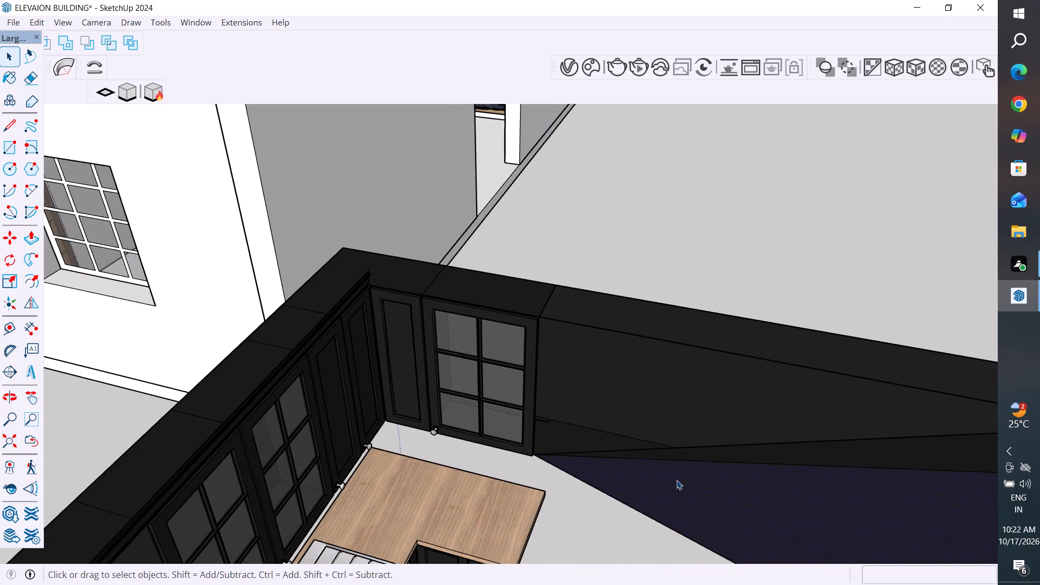
pyautogui.press('Delete')
pyautogui.click(762, 454)
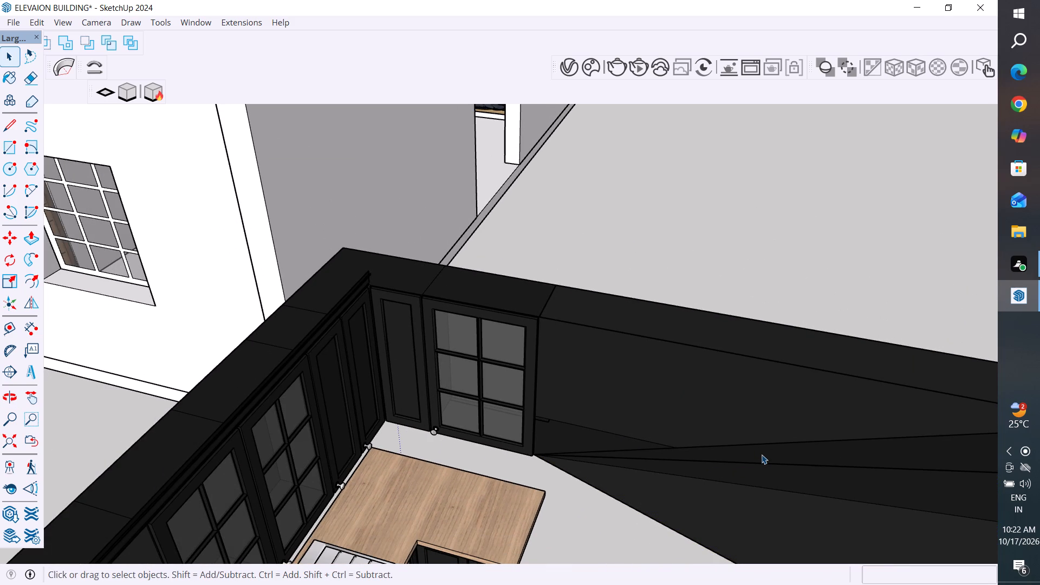
pyautogui.press('Delete')
pyautogui.click(809, 513)
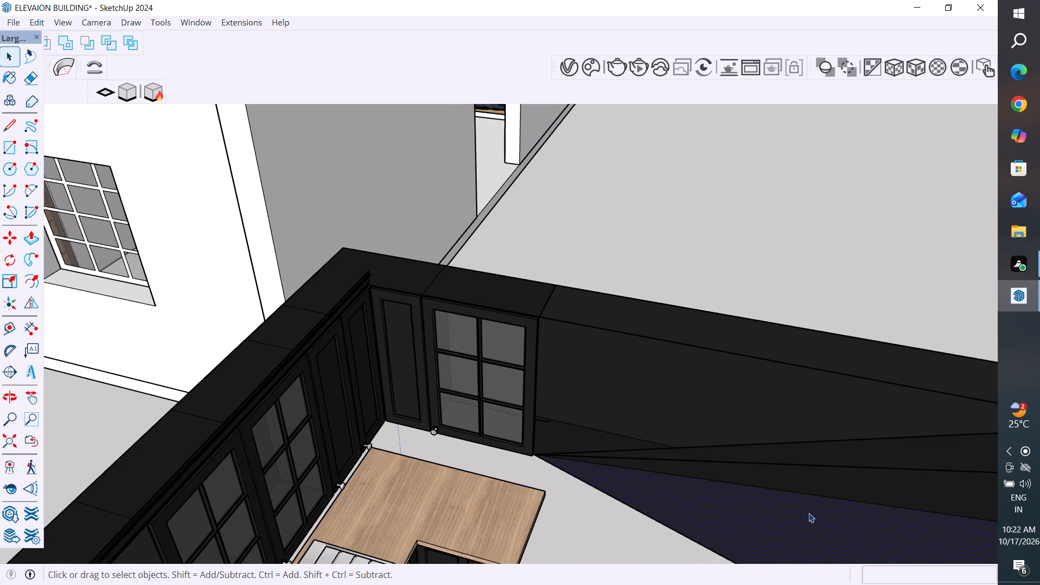
pyautogui.press('Delete')
pyautogui.click(823, 488)
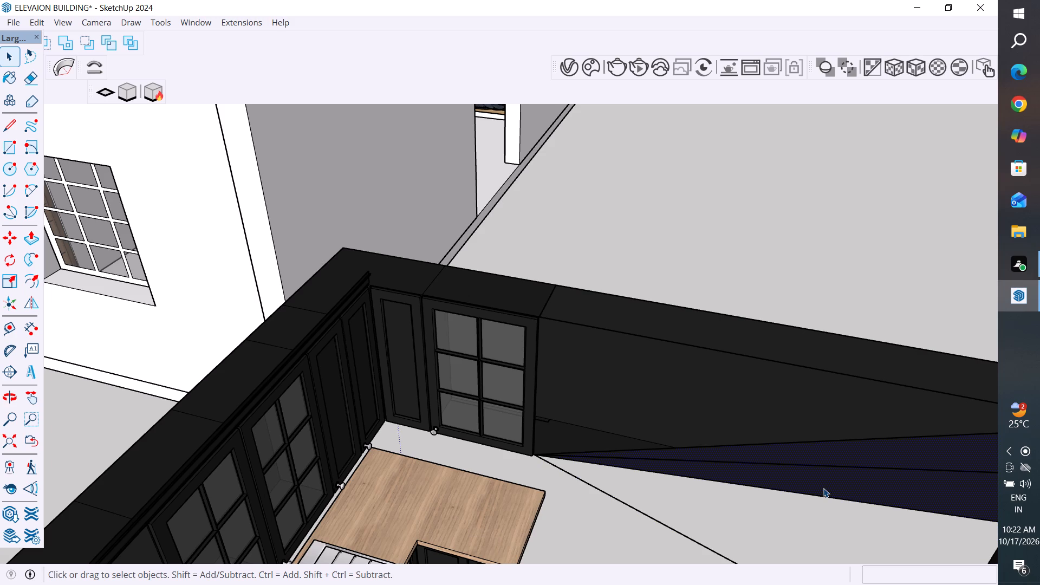
pyautogui.press('Delete')
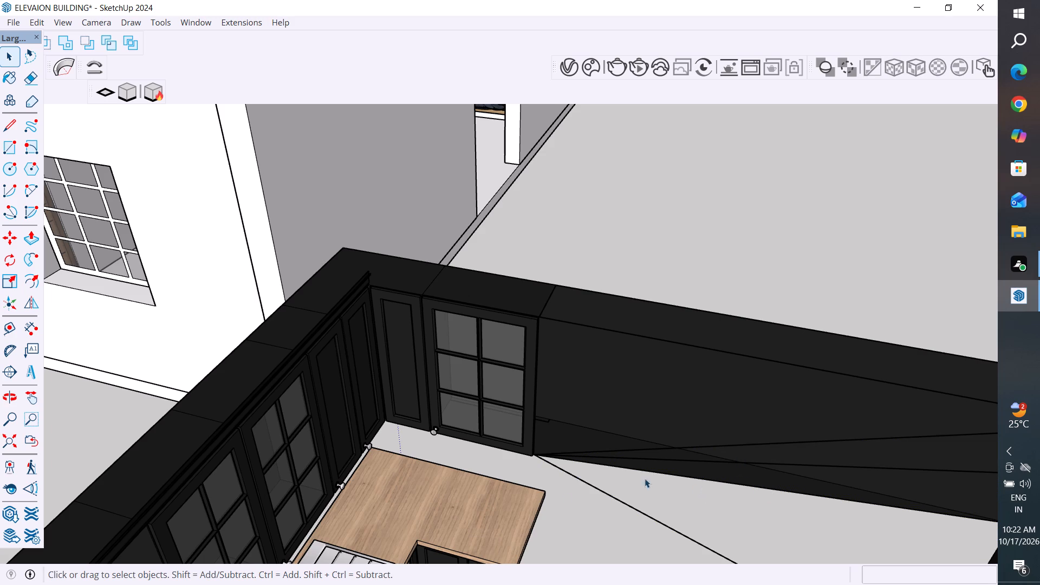
# Draw a line about 11 13/16" long across the upper cabinet's underside, from the glass door's lower outer corner to the back edge.
pyautogui.click(12, 131)
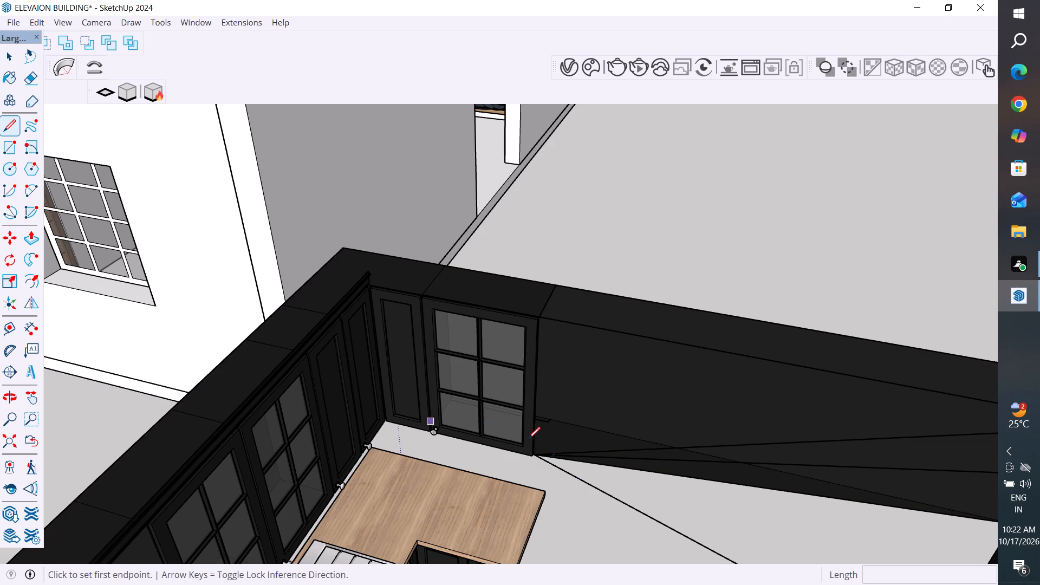
pyautogui.moveTo(678, 412); pyautogui.dragTo(613, 464, button='middle')
pyautogui.scroll(3, 493, 452)
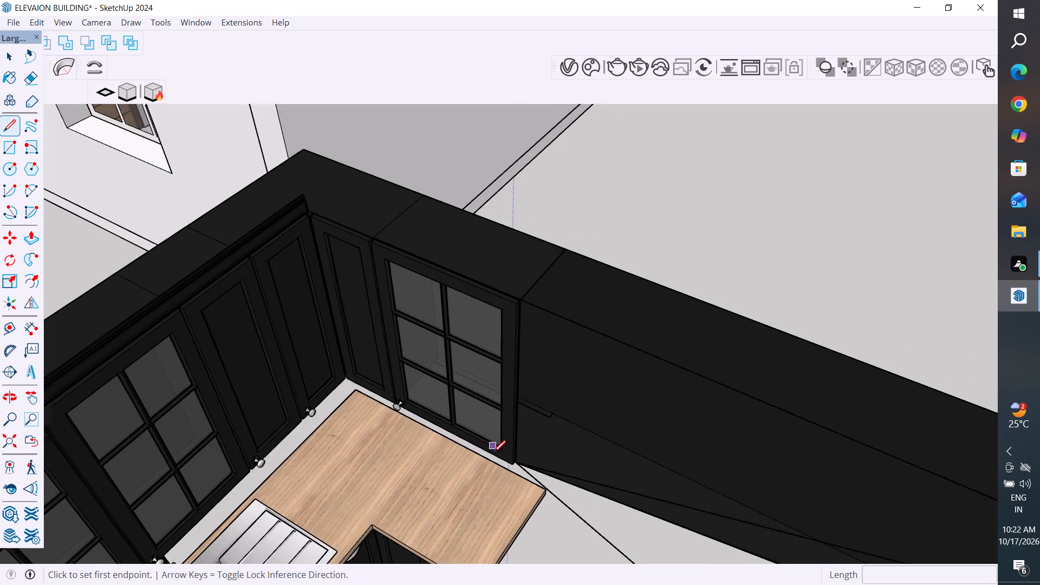
pyautogui.scroll(5, 563, 441)
pyautogui.click(502, 467)
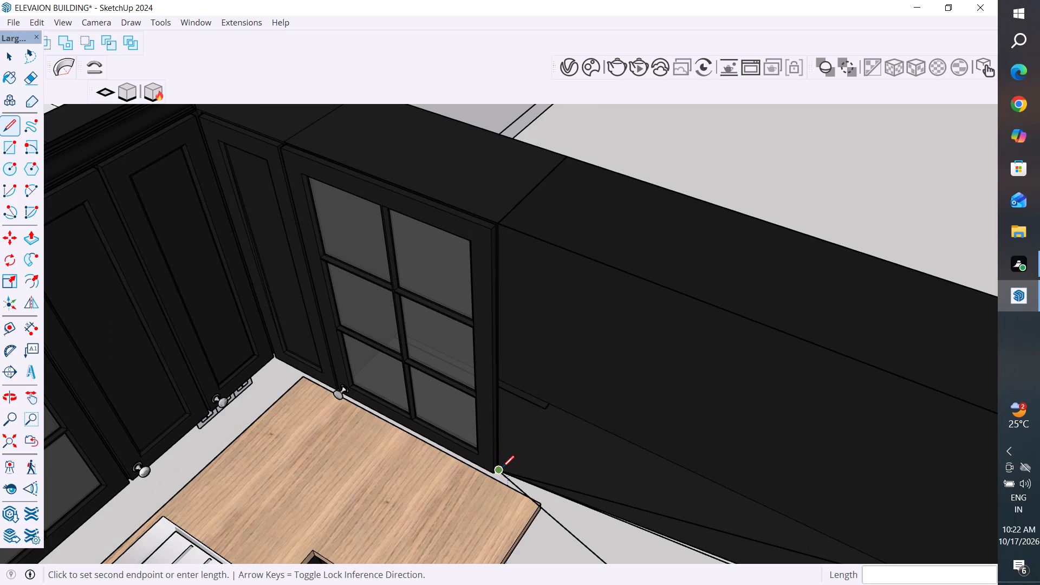
pyautogui.click(552, 405)
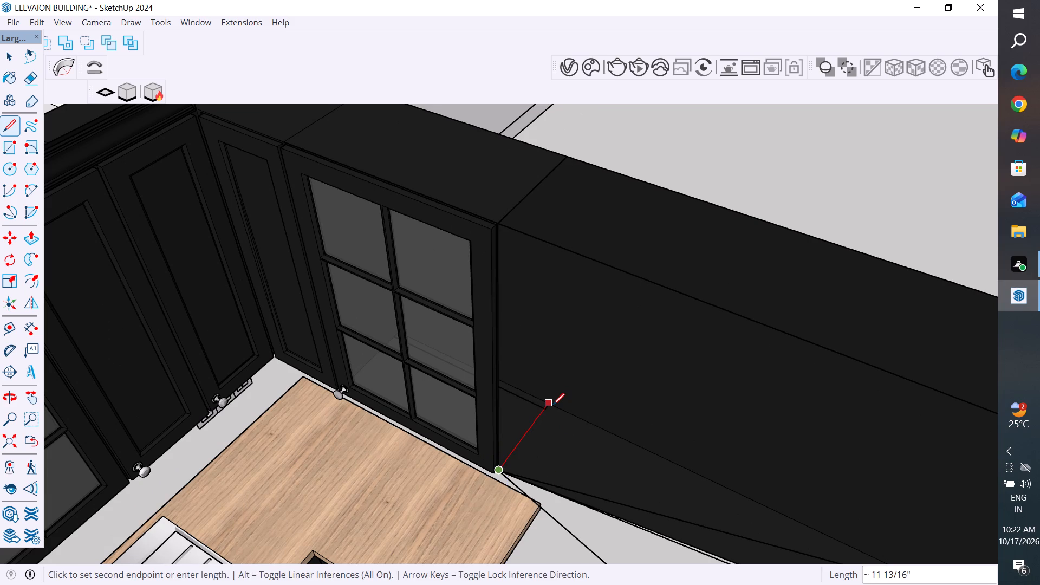
pyautogui.scroll(-3, 537, 479)
pyautogui.moveTo(560, 403); pyautogui.dragTo(588, 290, button='middle')
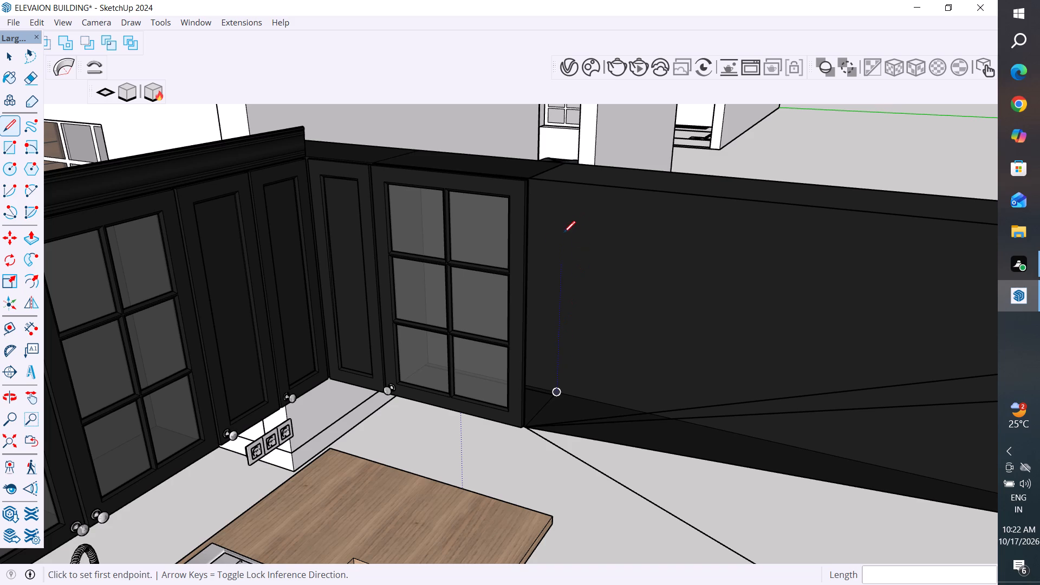
# Draw a vertical line about 2' 11 7/16" long on the back face, from the underside line's rear endpoint to the cabinet's top edge.
pyautogui.click(11, 57)
pyautogui.click(502, 123)
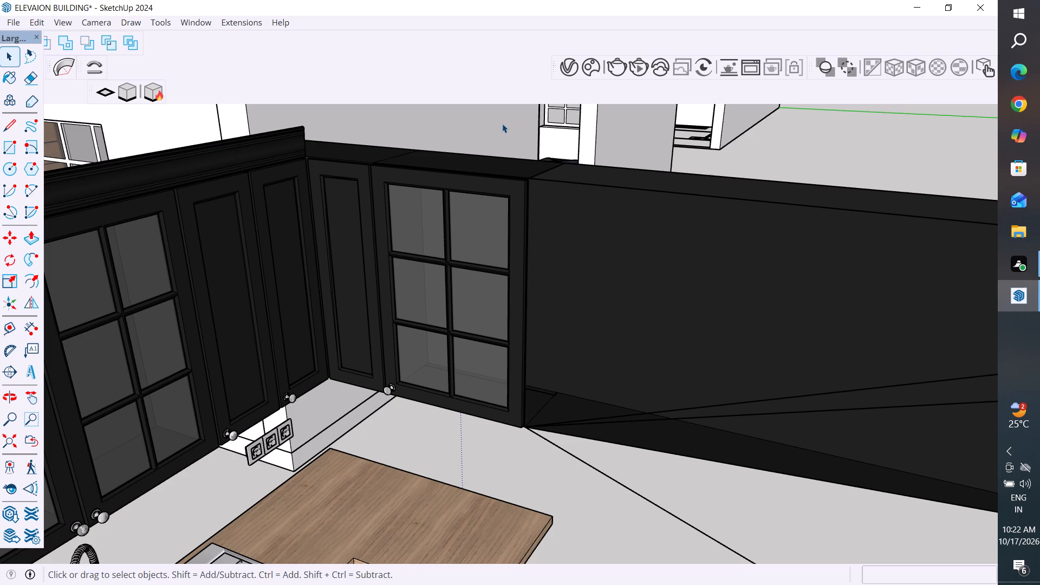
pyautogui.scroll(-4, 417, 528)
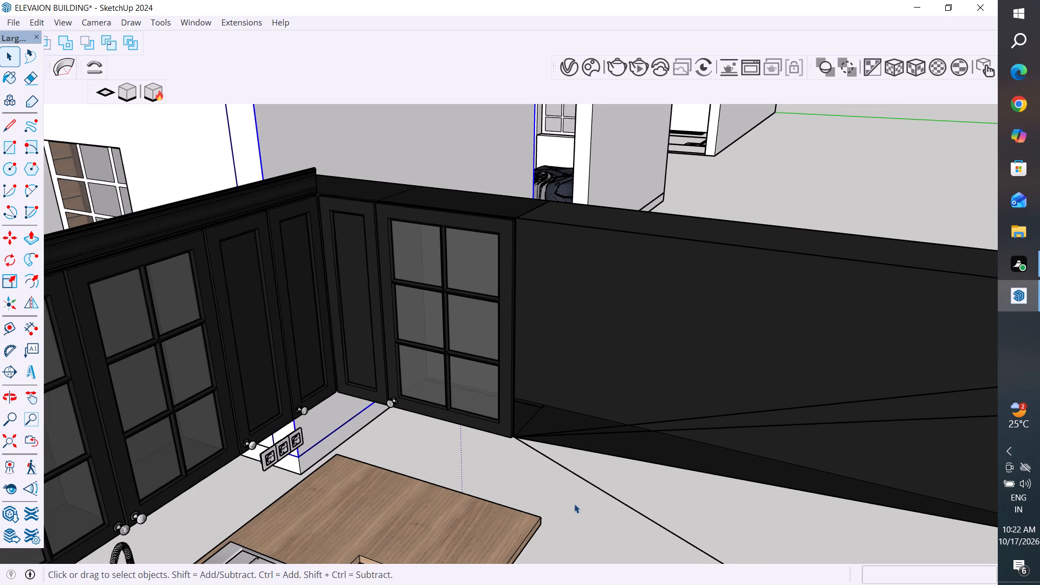
pyautogui.scroll(-2, 476, 400)
pyautogui.moveTo(496, 230); pyautogui.dragTo(511, 161, button='middle')
pyautogui.scroll(4, 564, 191)
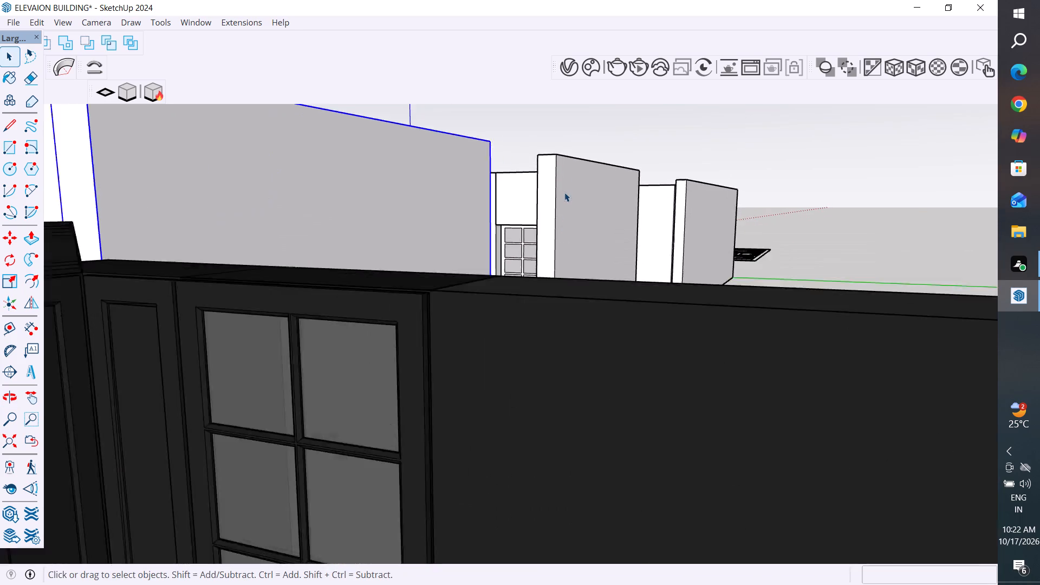
pyautogui.scroll(-4, 617, 257)
pyautogui.moveTo(574, 380); pyautogui.dragTo(556, 378, button='middle')
pyautogui.click(9, 132)
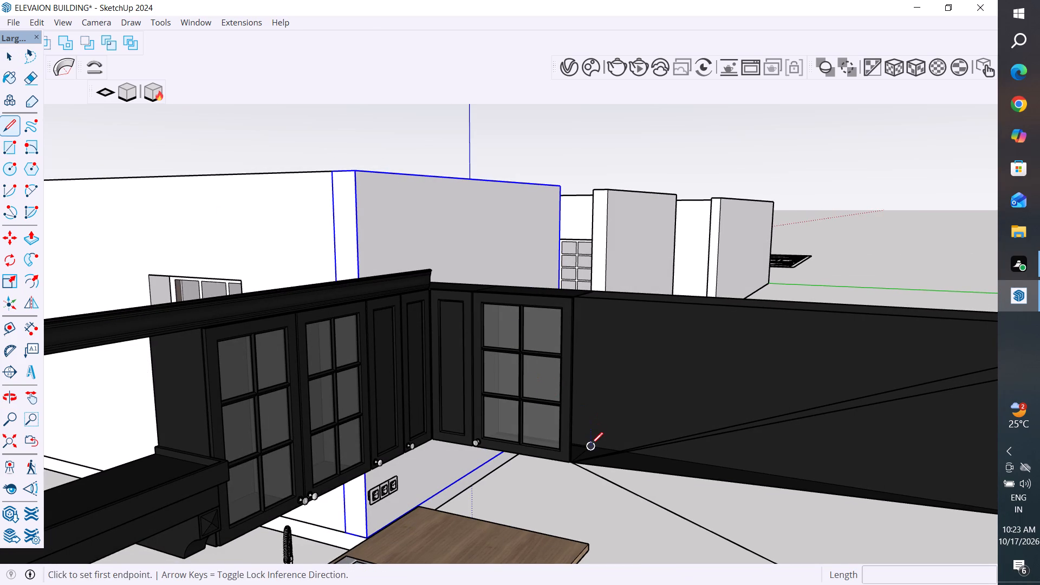
pyautogui.scroll(10, 593, 445)
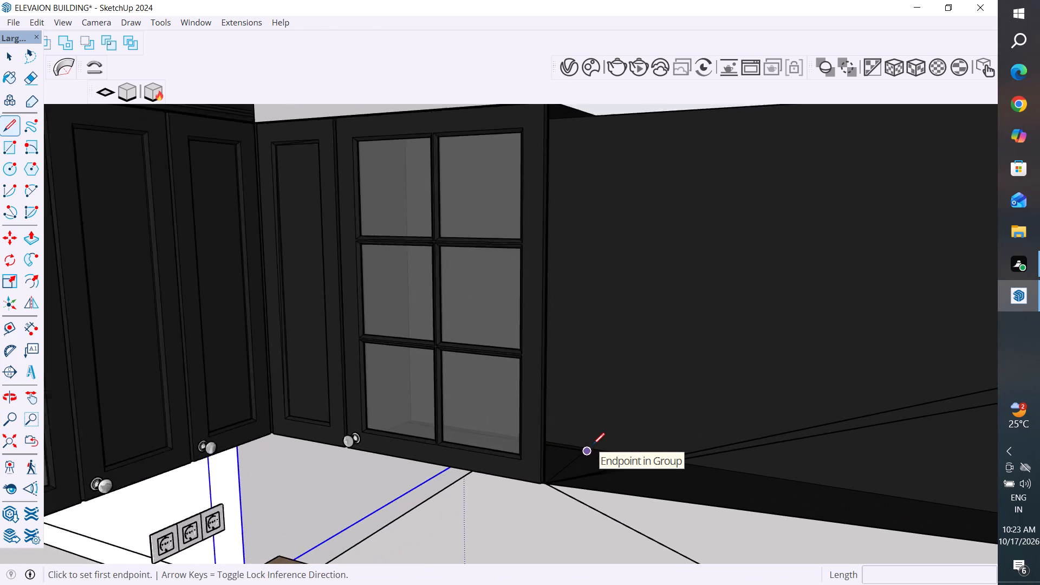
pyautogui.scroll(3, 593, 445)
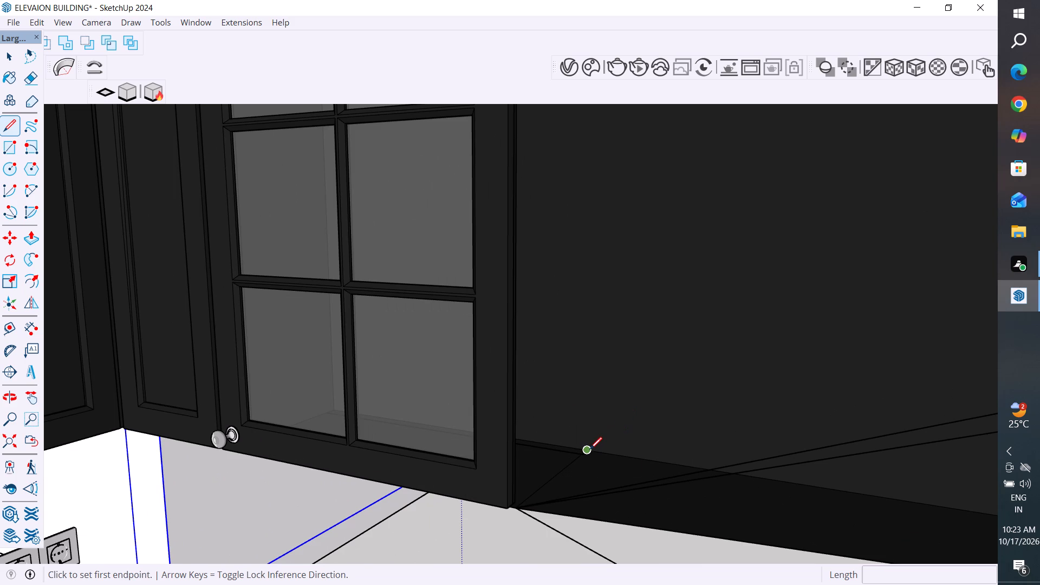
pyautogui.click(590, 449)
pyautogui.scroll(-4, 597, 353)
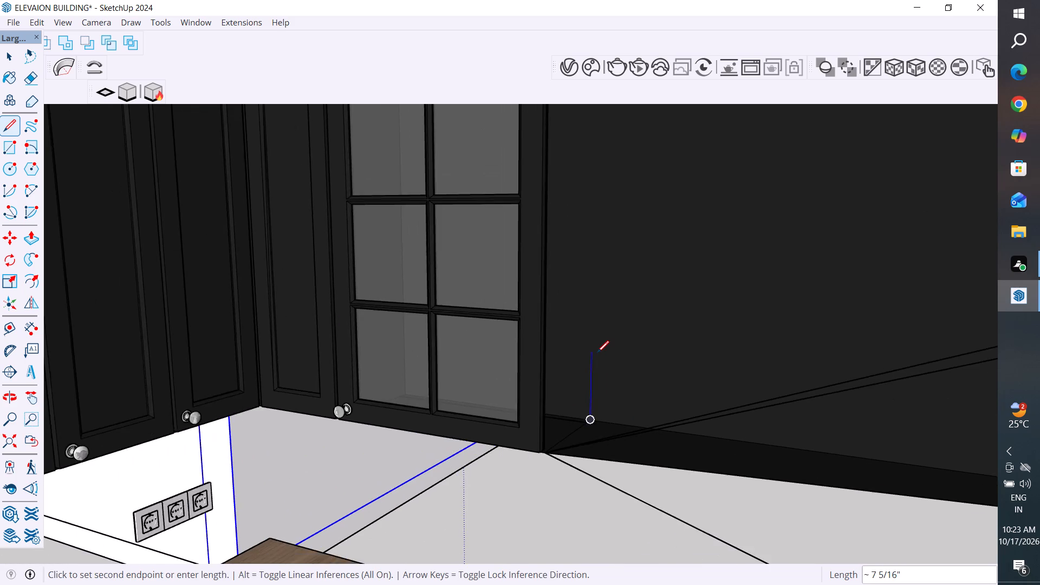
pyautogui.scroll(-4, 597, 353)
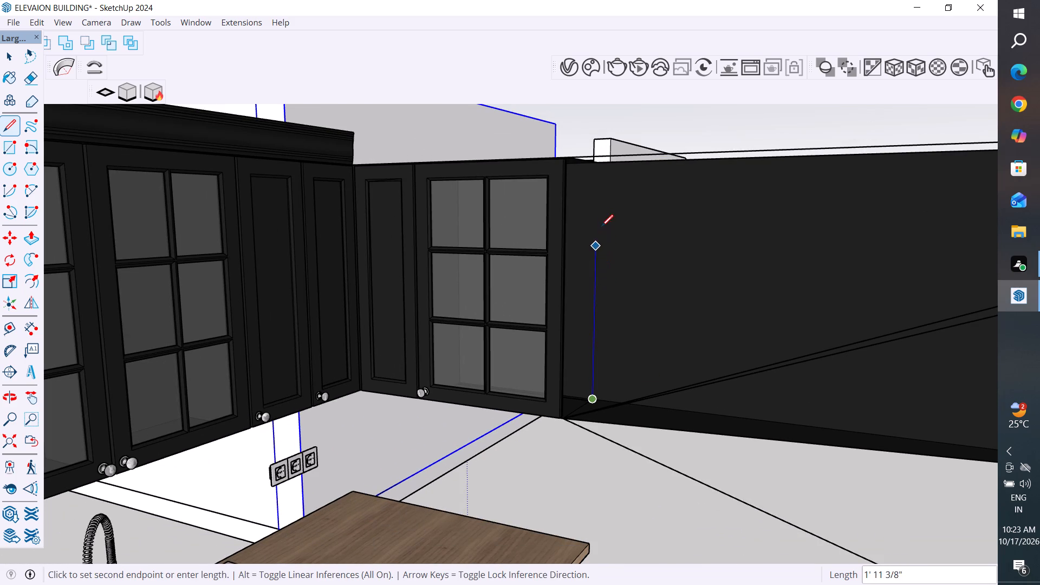
pyautogui.click(598, 164)
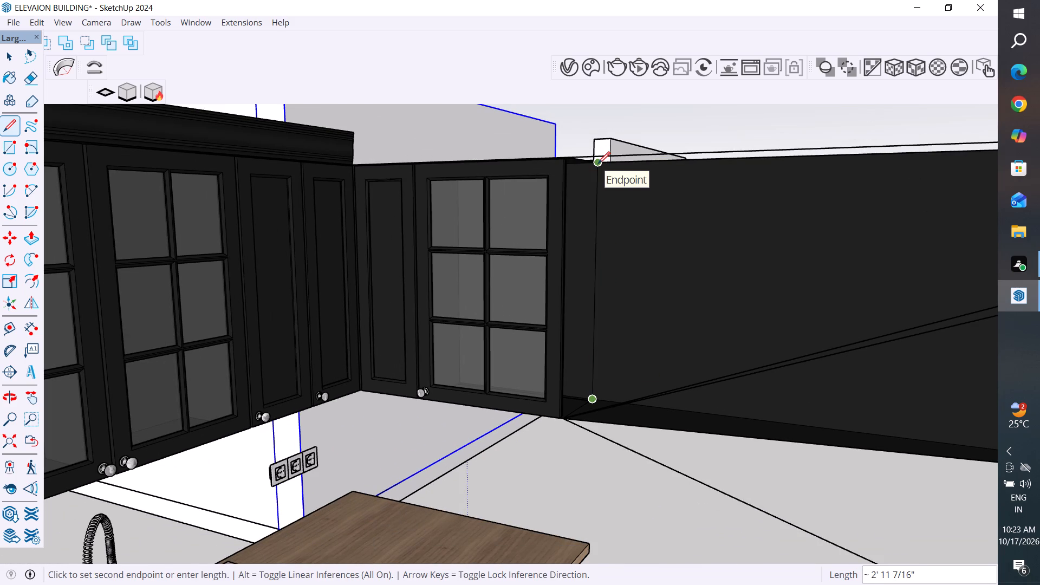
# Delete the remaining stretched back and bottom faces beyond the outer side of the glass-door upper cabinet.
pyautogui.click(11, 53)
pyautogui.click(637, 126)
pyautogui.scroll(-4, 560, 387)
pyautogui.moveTo(574, 400); pyautogui.dragTo(584, 408, button='middle')
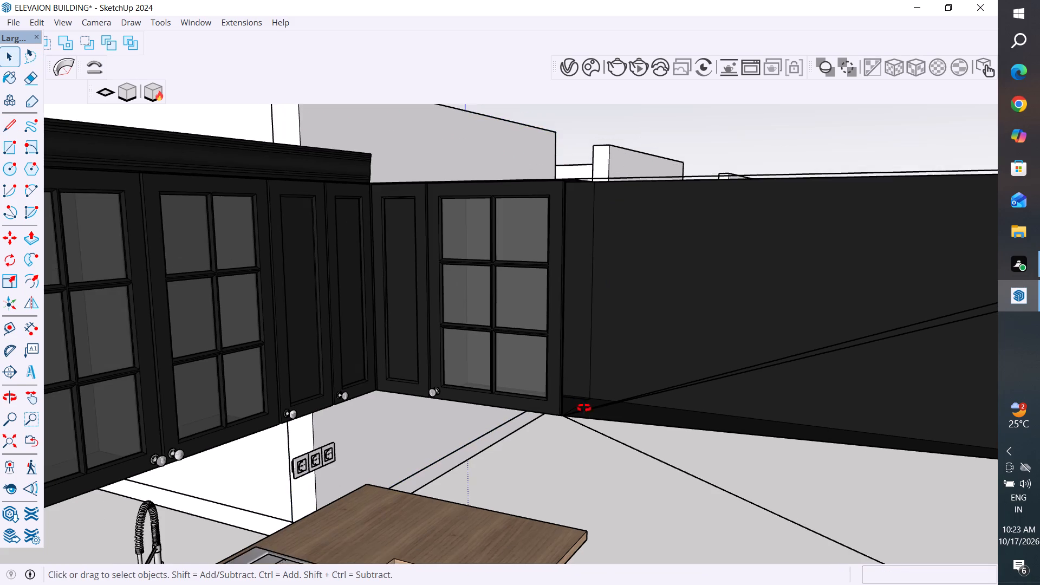
pyautogui.moveTo(584, 408); pyautogui.dragTo(685, 568, button='middle')
pyautogui.click(704, 284)
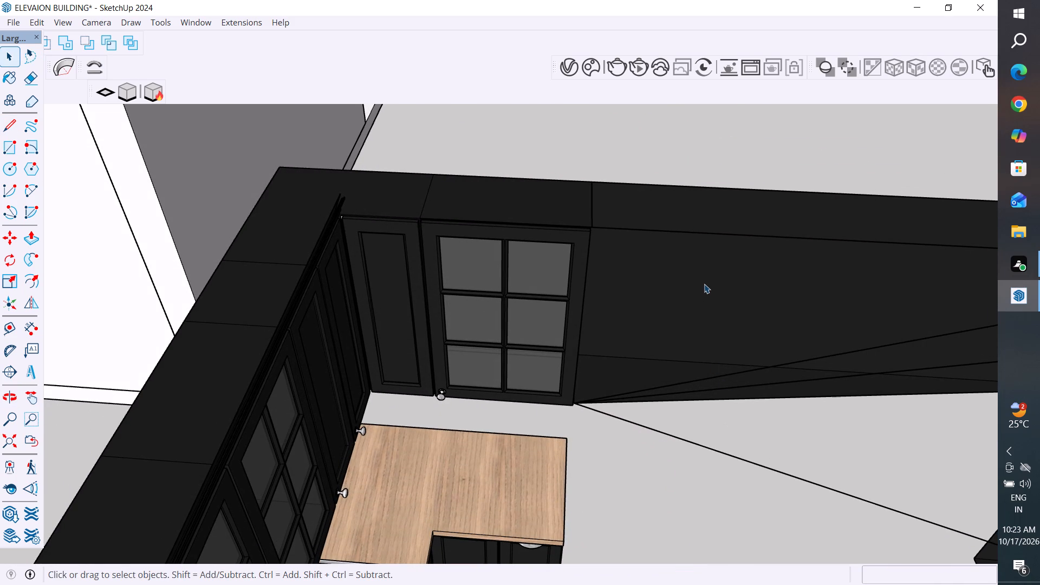
pyautogui.press('Delete')
pyautogui.click(654, 382)
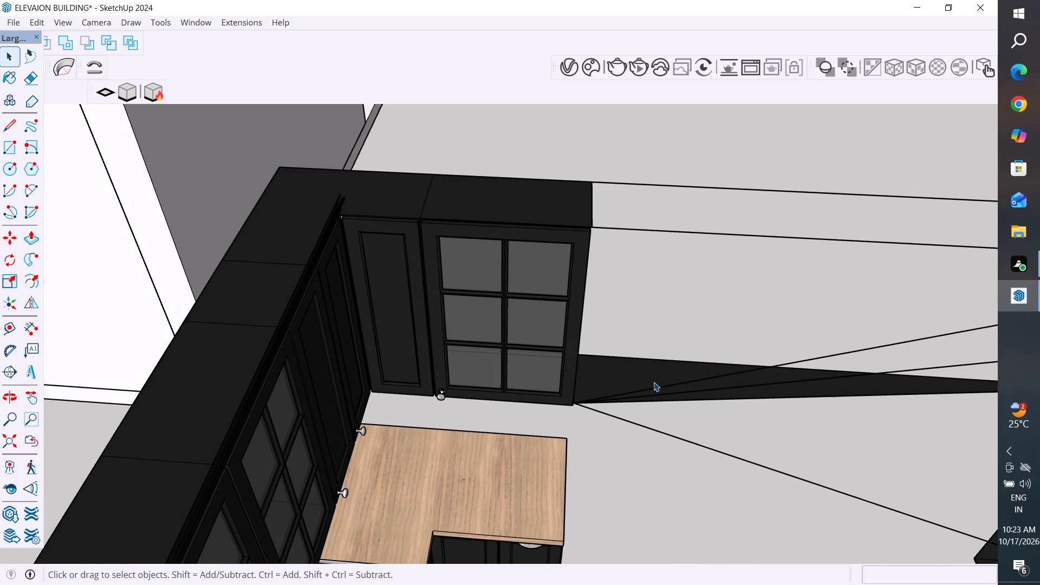
pyautogui.press('Delete')
# Delete the leftover stretched edges running from the glass-door upper cabinet toward the tall units.
pyautogui.moveTo(743, 317); pyautogui.dragTo(739, 331)
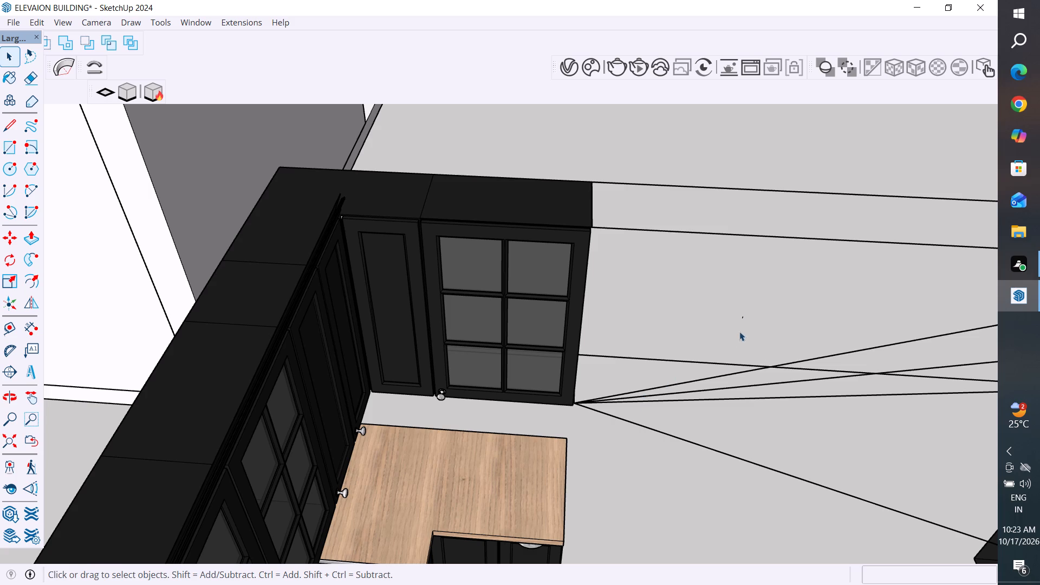
pyautogui.moveTo(739, 331); pyautogui.dragTo(679, 422)
pyautogui.press('Delete')
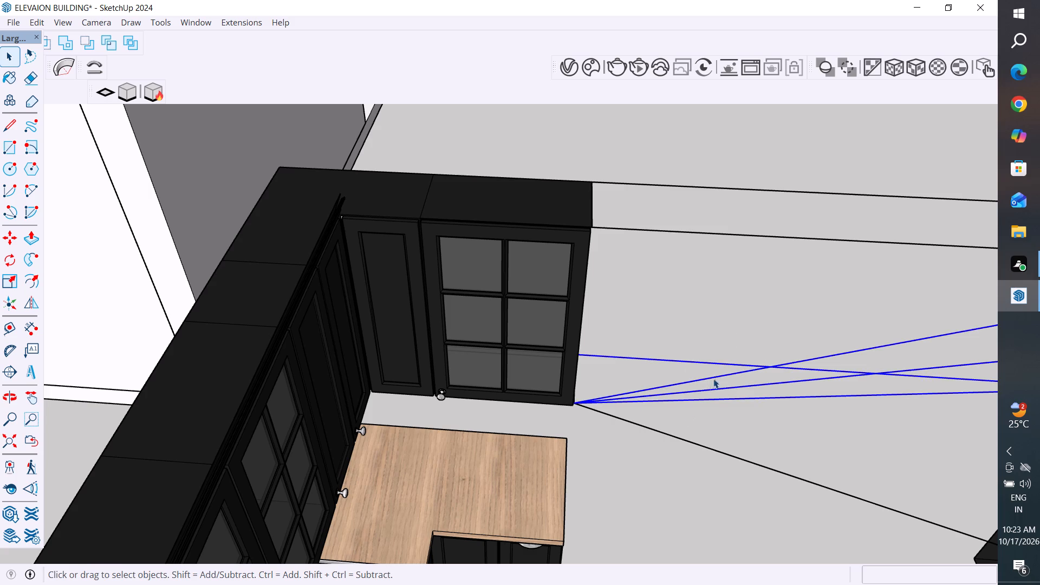
pyautogui.moveTo(738, 380); pyautogui.dragTo(678, 498)
pyautogui.press('Delete')
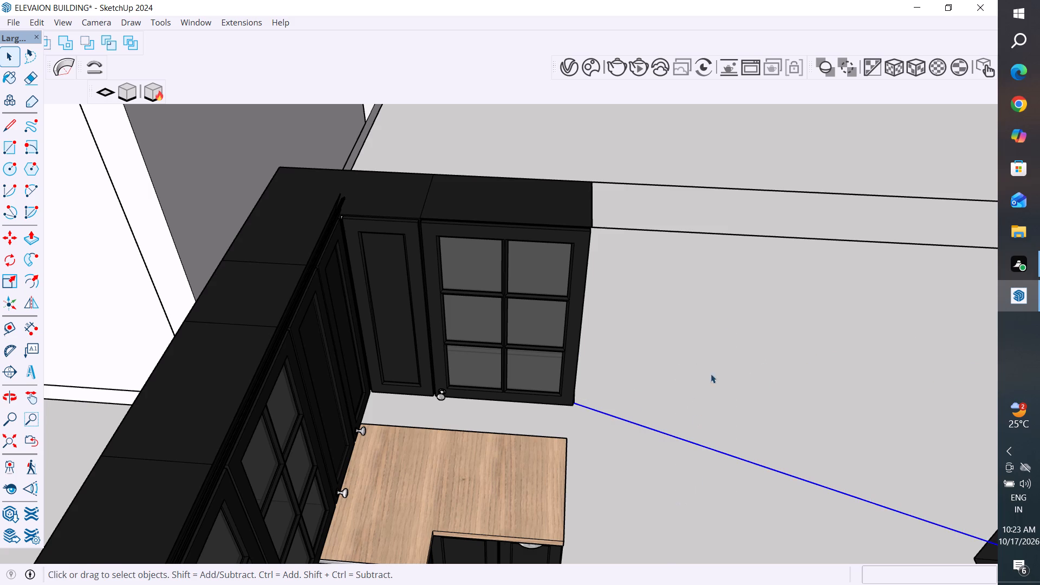
pyautogui.moveTo(776, 172); pyautogui.dragTo(728, 282)
pyautogui.press('Delete')
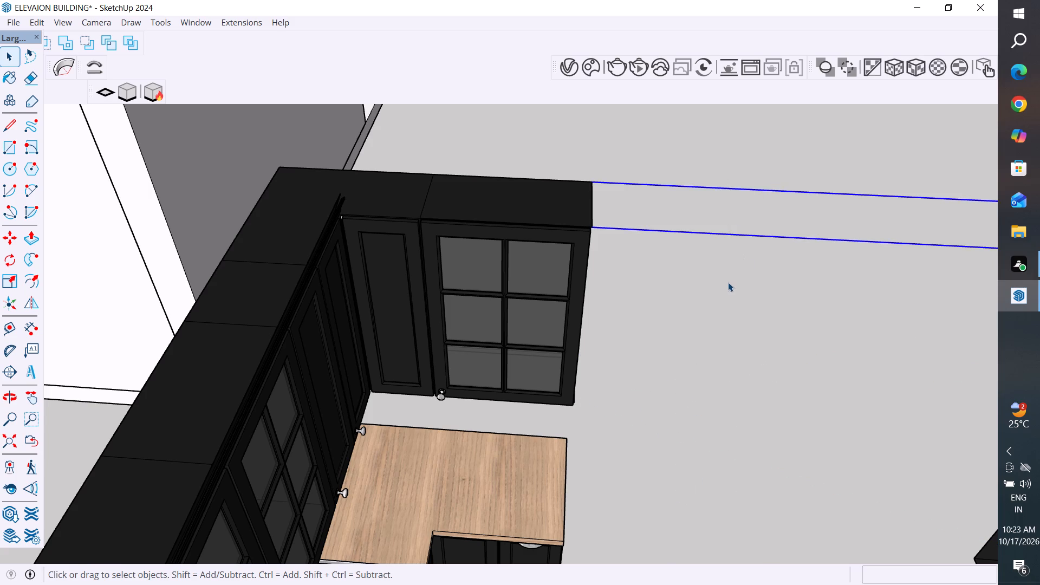
# Move the tall refrigerator and oven unit about 20' 5 3/4" farther away from the L-shaped kitchen.
pyautogui.scroll(-5, 653, 330)
pyautogui.moveTo(714, 348); pyautogui.dragTo(492, 302, button='middle')
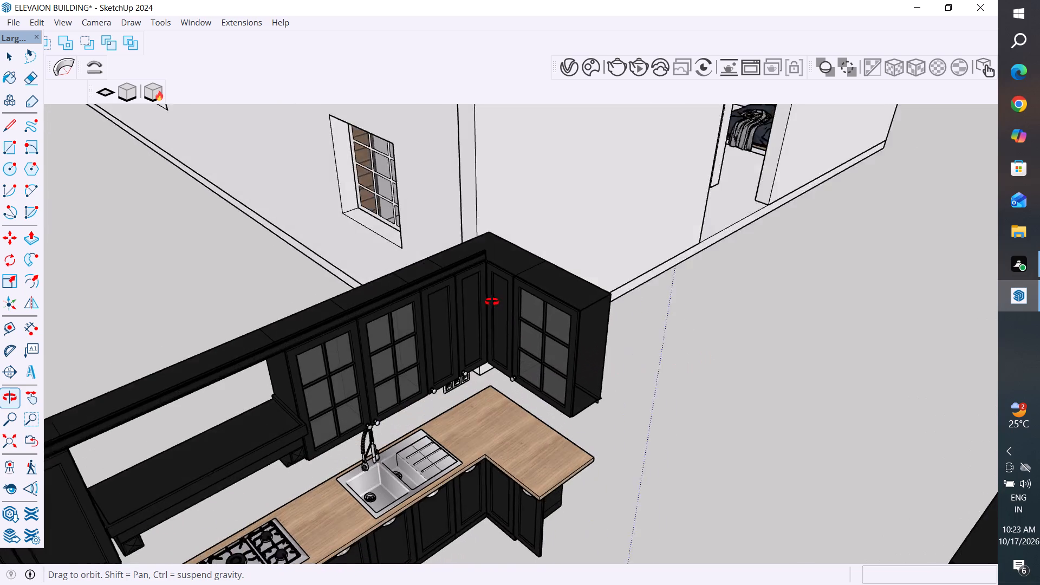
pyautogui.moveTo(492, 302); pyautogui.dragTo(508, 349, button='middle')
pyautogui.scroll(-12, 612, 324)
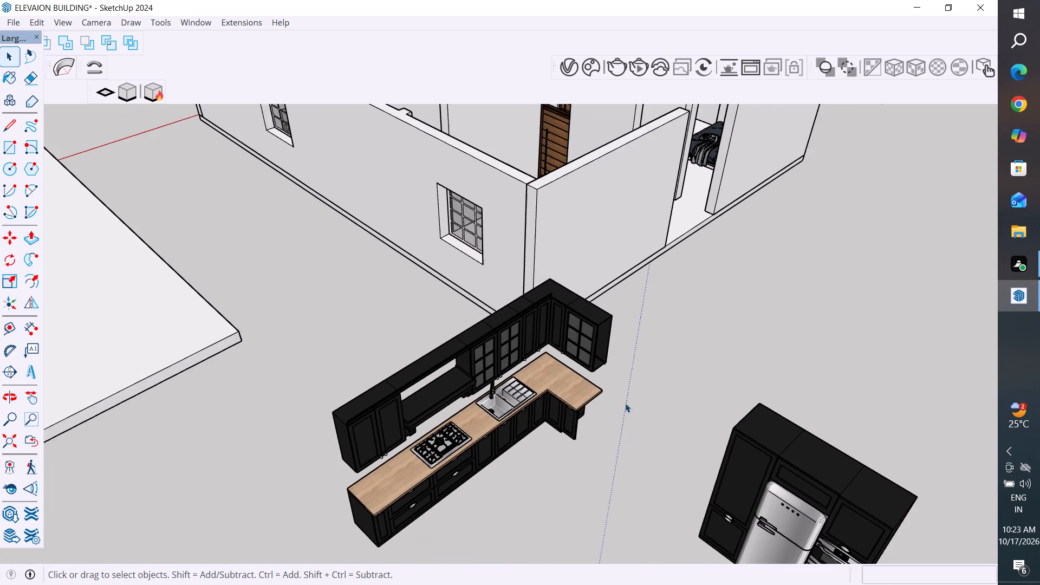
pyautogui.scroll(-5, 684, 381)
pyautogui.moveTo(693, 385); pyautogui.dragTo(891, 370, button='middle')
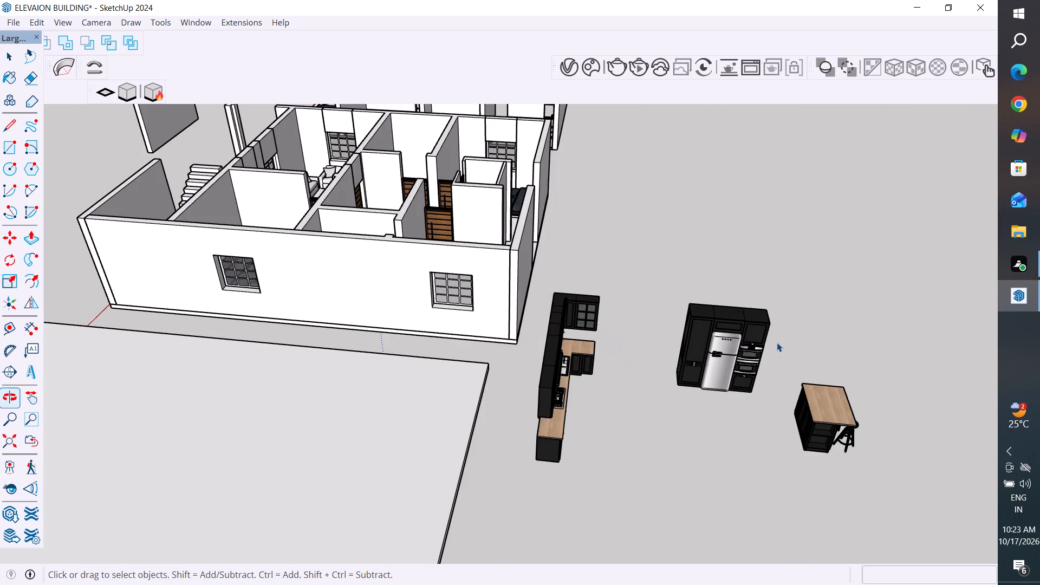
pyautogui.scroll(4, 775, 332)
pyautogui.moveTo(777, 288); pyautogui.dragTo(603, 438)
pyautogui.press('m')
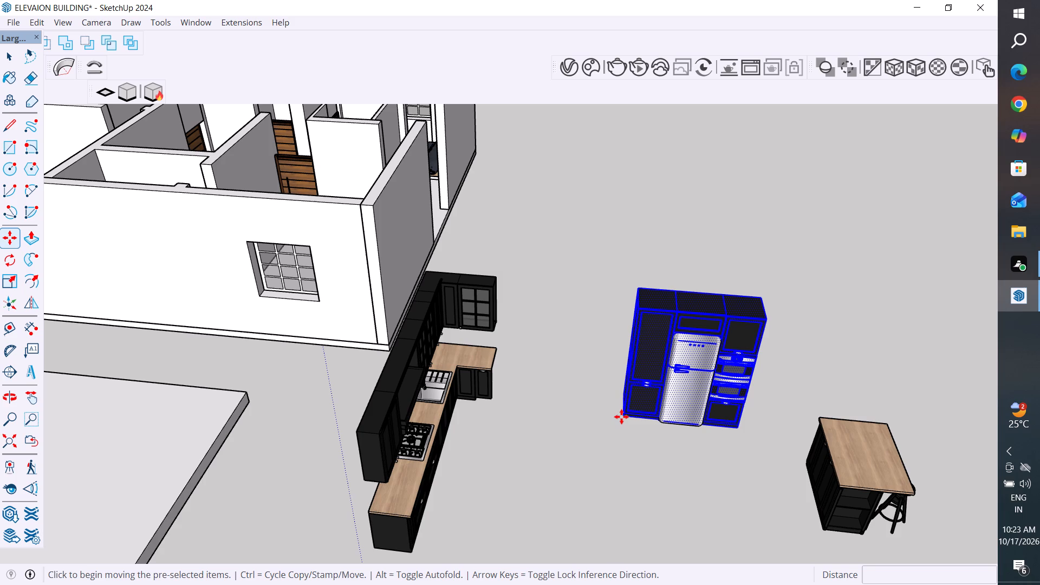
pyautogui.click(621, 417)
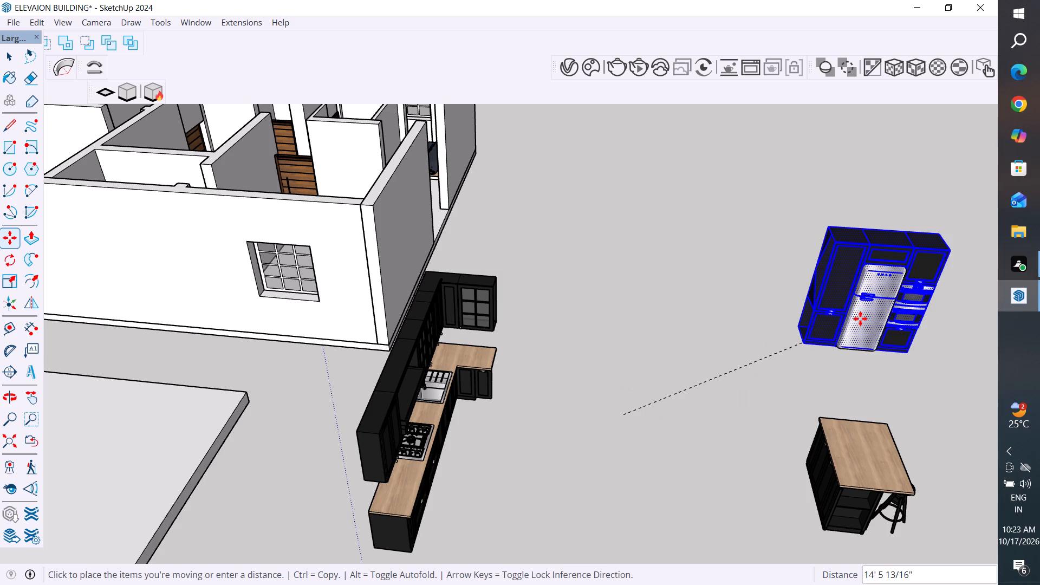
pyautogui.click(866, 317)
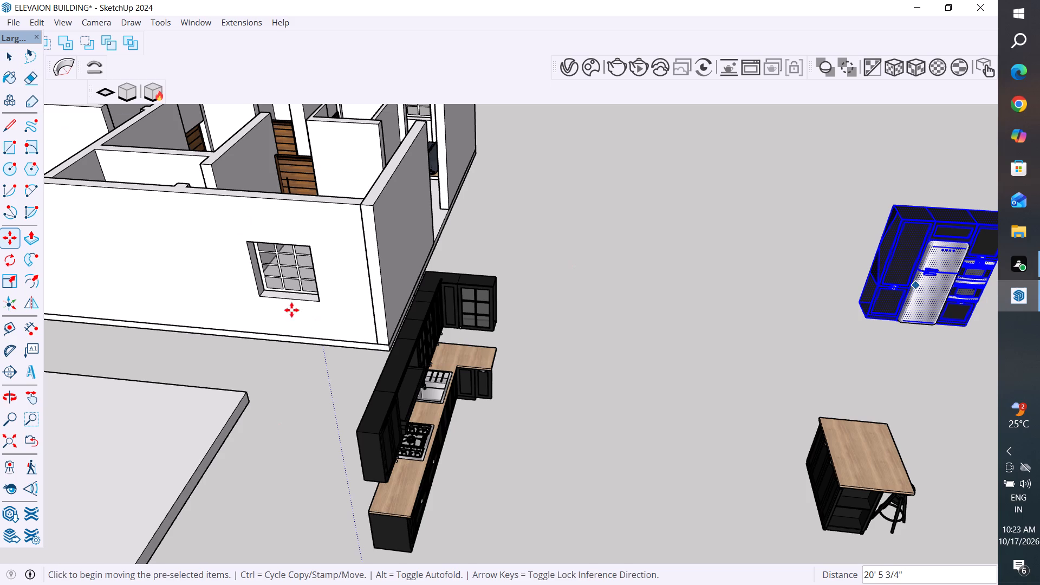
pyautogui.click(9, 63)
pyautogui.click(567, 418)
# Move the whole L-shaped kitchen about 42' 4 3/4" into the narrow room between the sofa room and the bedroom.
pyautogui.scroll(-5, 608, 373)
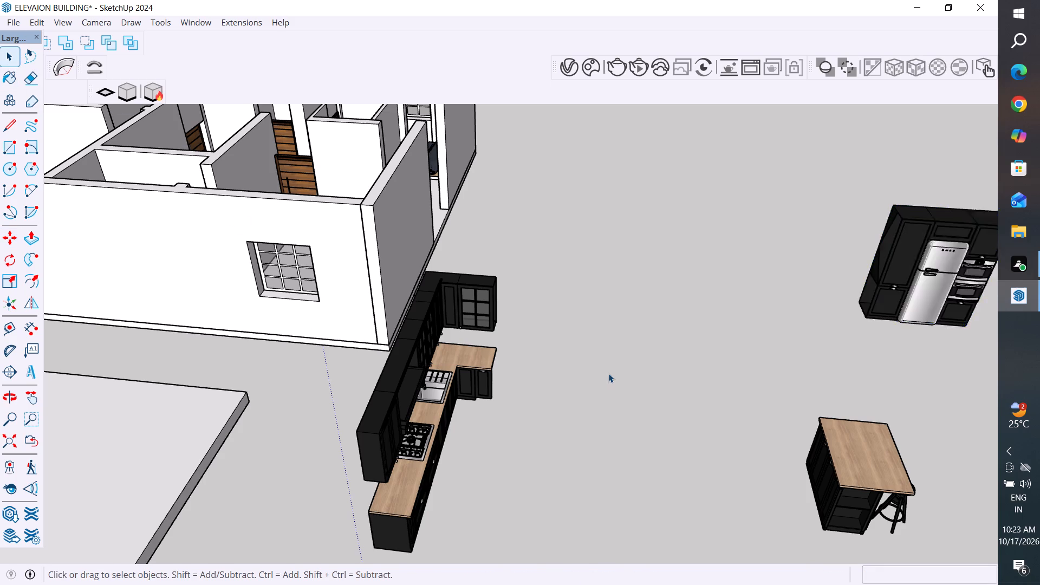
pyautogui.moveTo(535, 418); pyautogui.dragTo(576, 457, button='middle')
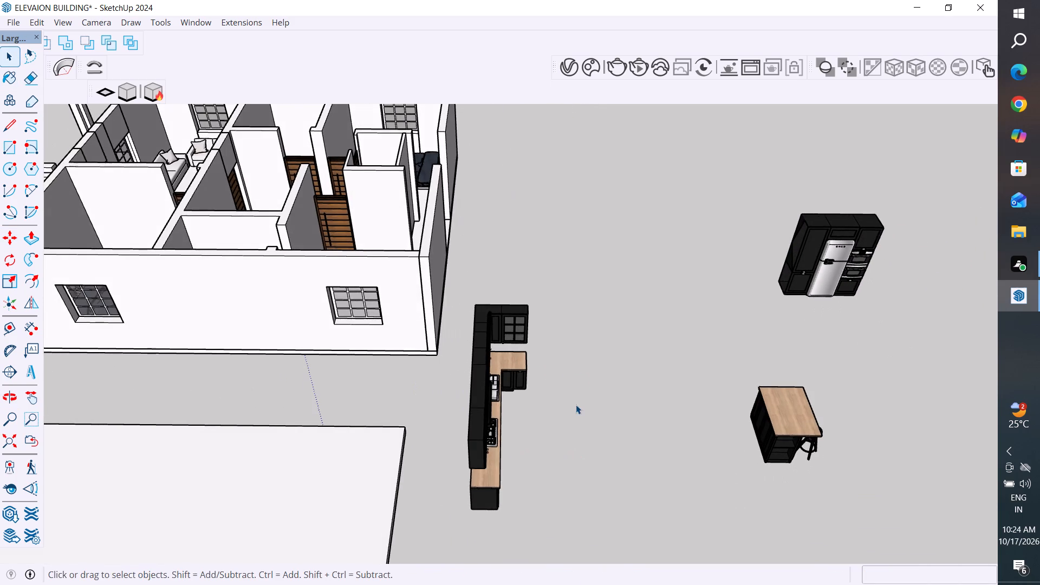
pyautogui.scroll(-4, 568, 408)
pyautogui.moveTo(576, 315); pyautogui.dragTo(495, 496)
pyautogui.scroll(-3, 647, 443)
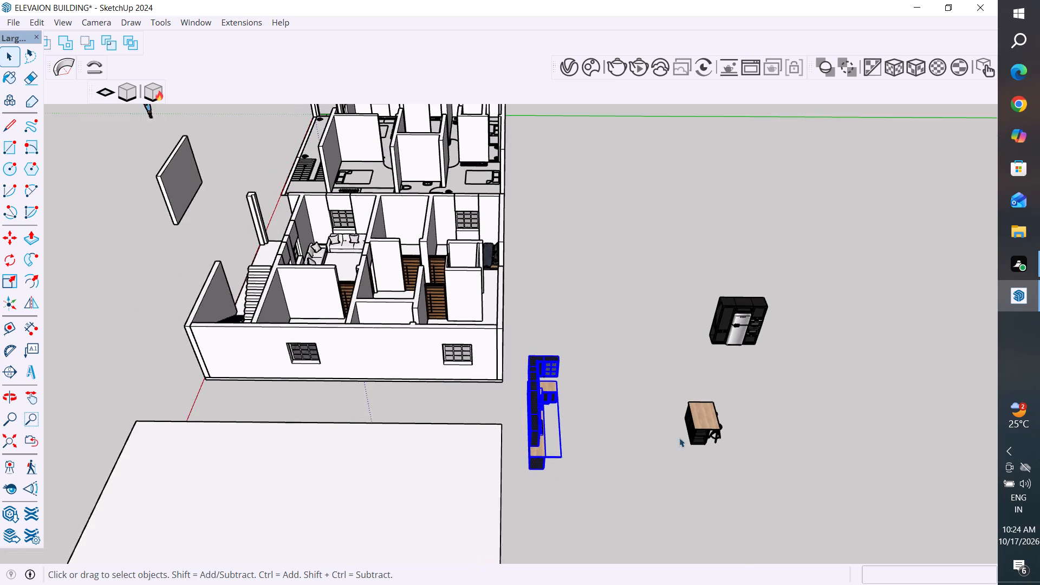
pyautogui.moveTo(695, 447); pyautogui.dragTo(586, 505, button='middle')
pyautogui.scroll(-6, 628, 288)
pyautogui.scroll(2, 510, 152)
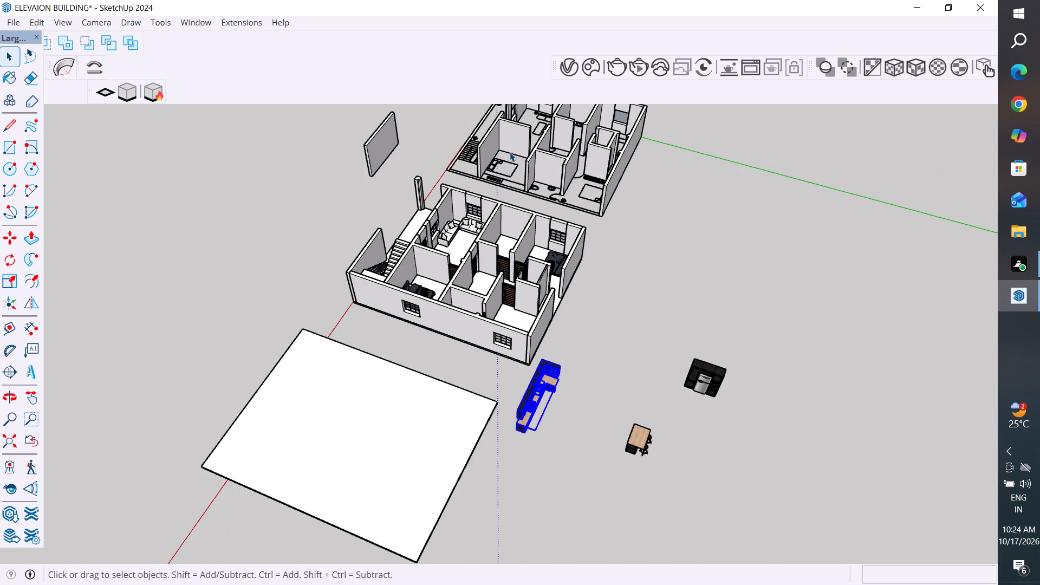
pyautogui.scroll(1, 510, 152)
pyautogui.moveTo(668, 379); pyautogui.dragTo(285, 353, button='middle')
pyautogui.press('m')
pyautogui.scroll(4, 438, 496)
pyautogui.scroll(2, 387, 452)
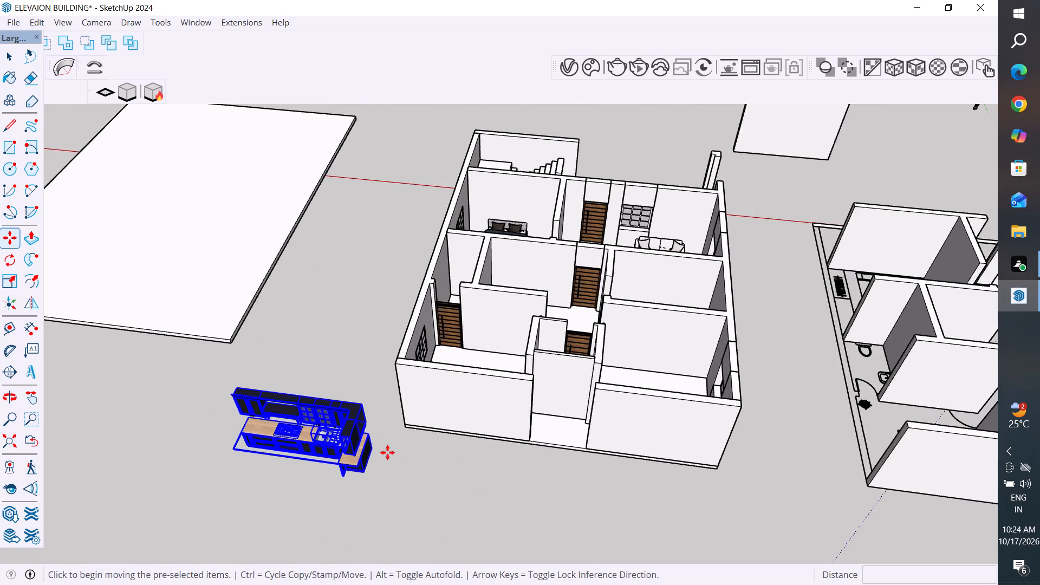
pyautogui.scroll(1, 387, 452)
pyautogui.click(368, 440)
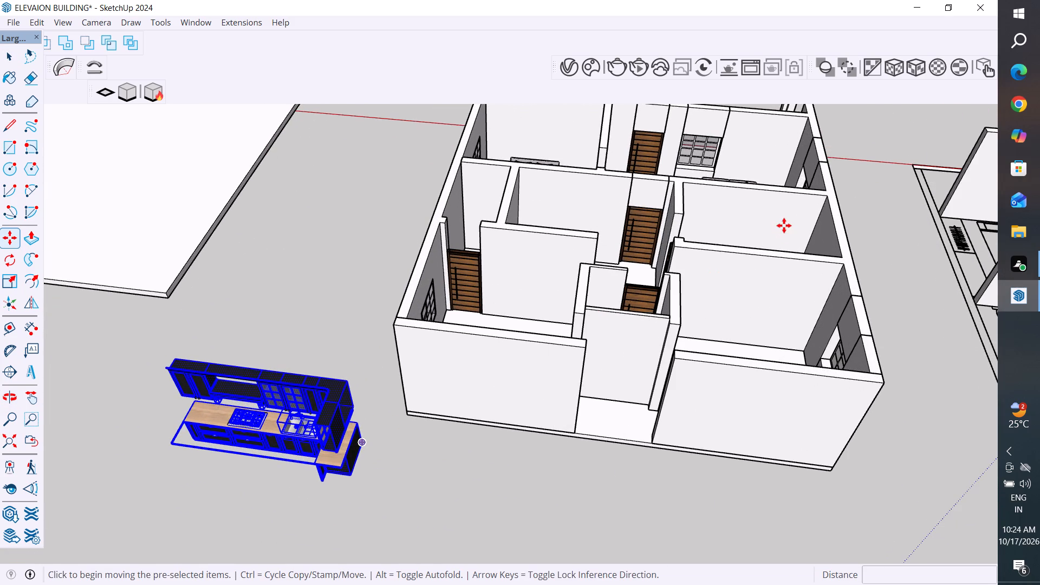
pyautogui.scroll(1, 795, 233)
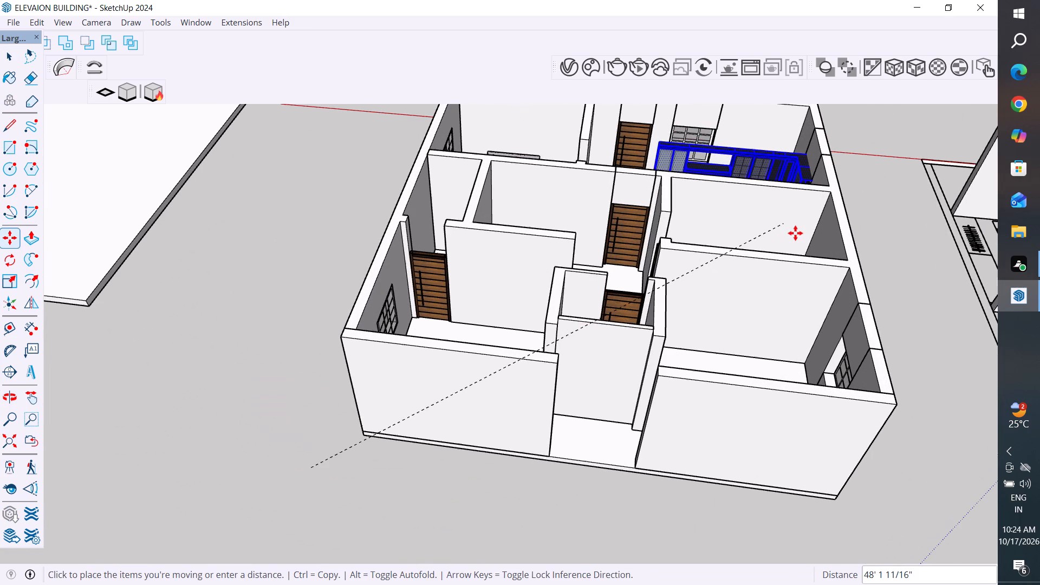
pyautogui.scroll(3, 797, 235)
pyautogui.moveTo(798, 264); pyautogui.dragTo(784, 405, button='middle')
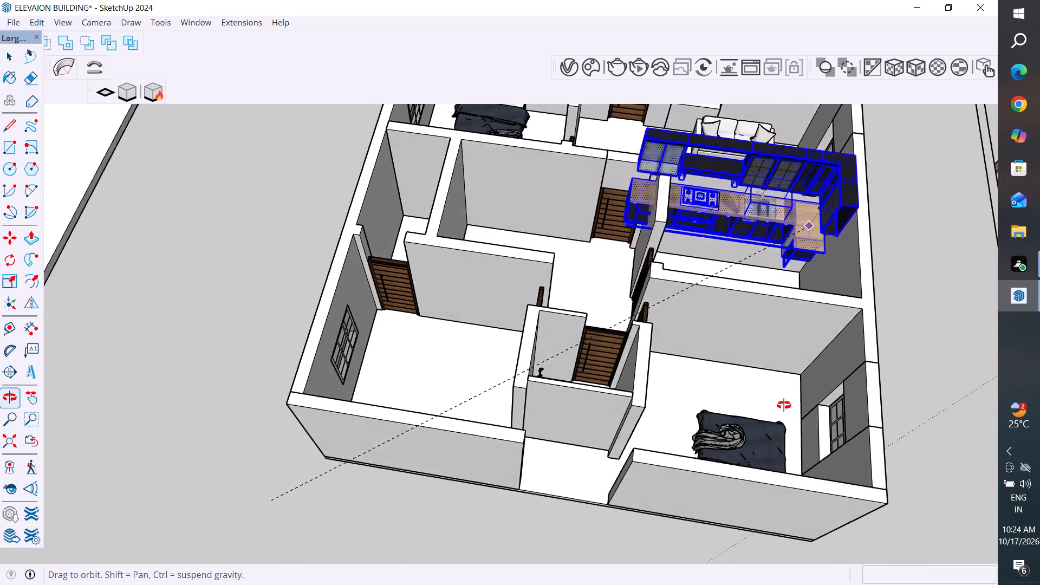
pyautogui.moveTo(784, 405); pyautogui.dragTo(780, 420, button='middle')
pyautogui.scroll(5, 799, 318)
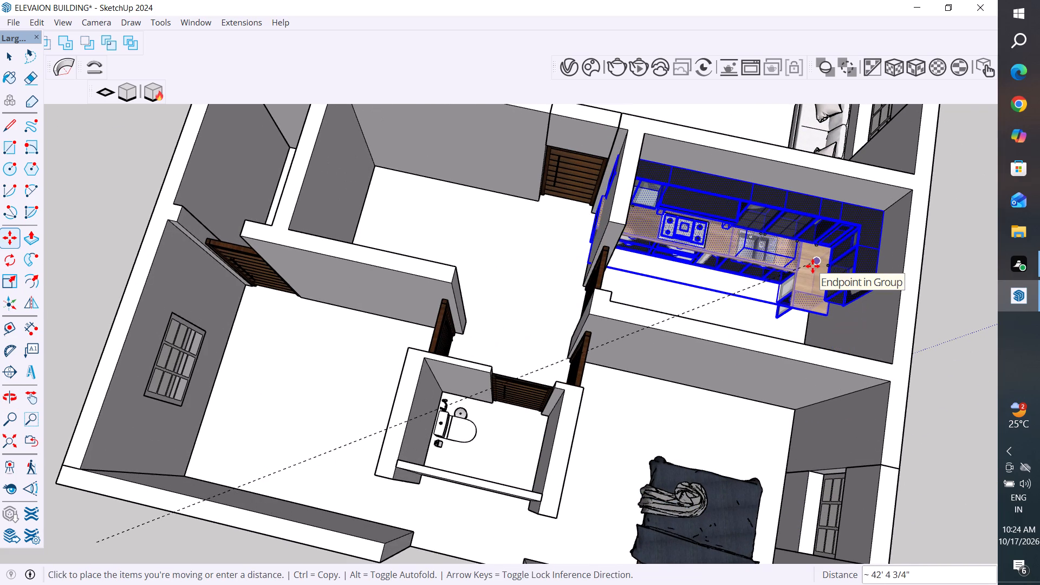
pyautogui.click(812, 266)
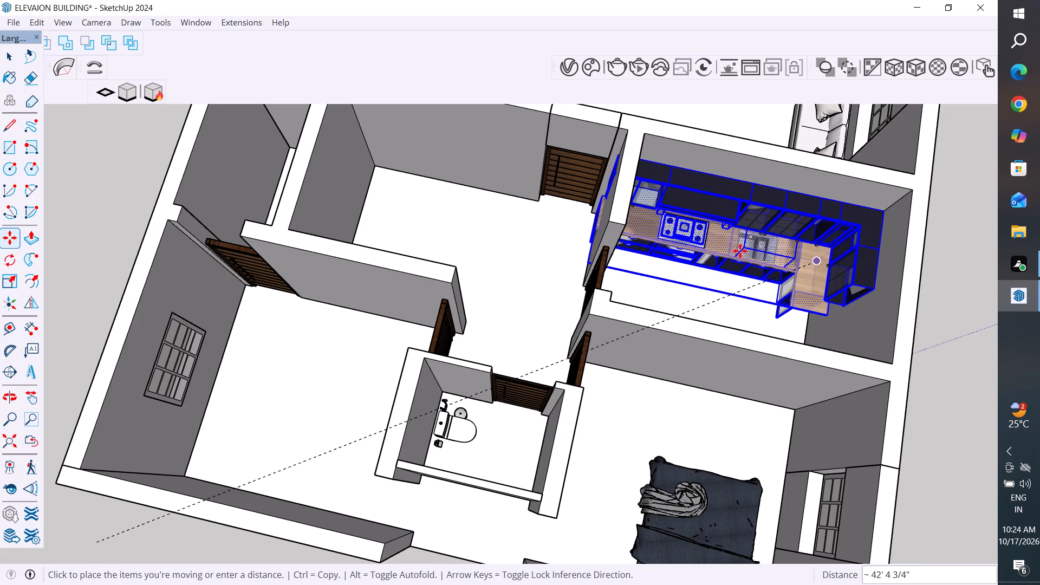
pyautogui.click(15, 59)
pyautogui.scroll(-3, 409, 300)
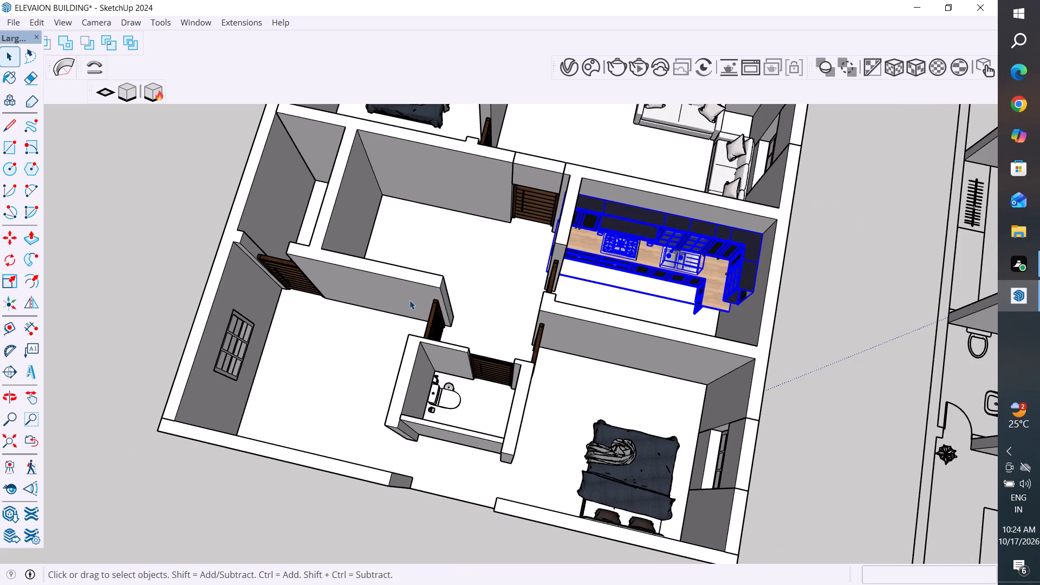
pyautogui.scroll(-4, 409, 300)
pyautogui.click(694, 265)
# Examine how the L-shaped kitchen sits against the walls of the narrow room.
pyautogui.scroll(3, 600, 277)
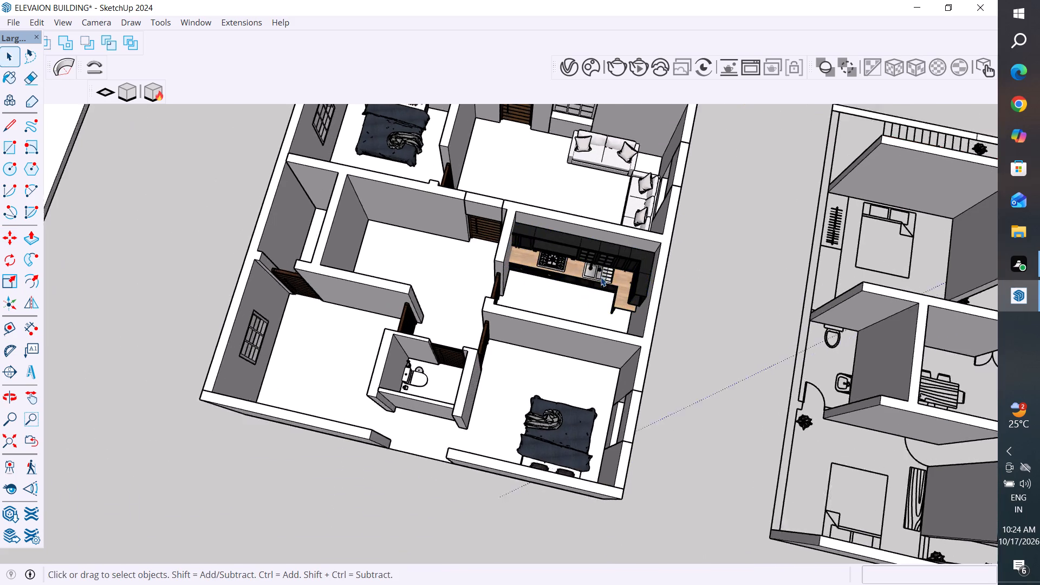
pyautogui.scroll(2, 601, 277)
pyautogui.moveTo(610, 298); pyautogui.dragTo(800, 277, button='middle')
pyautogui.scroll(4, 638, 193)
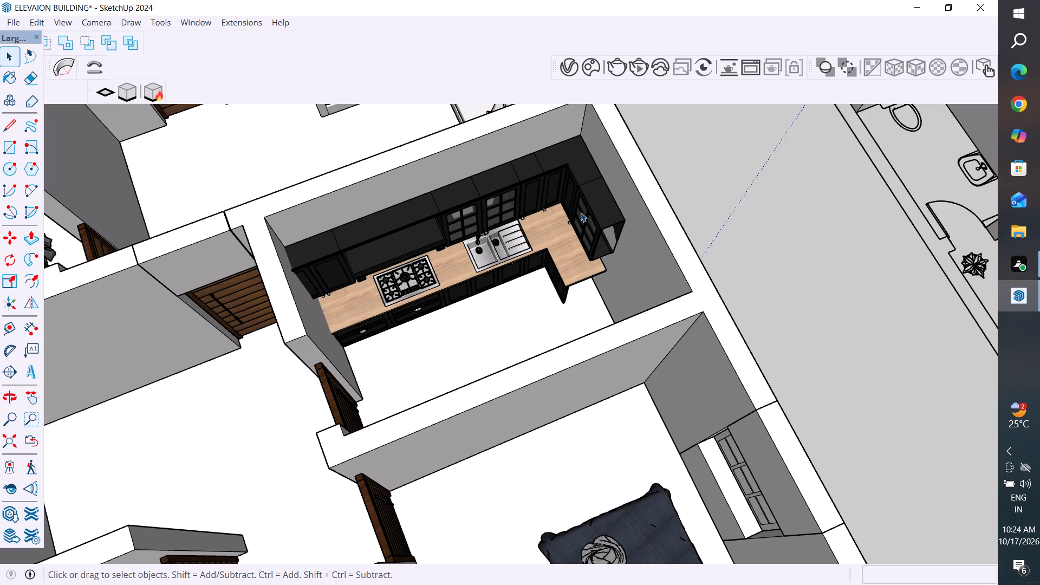
pyautogui.scroll(1, 581, 212)
pyautogui.moveTo(581, 207); pyautogui.dragTo(531, 179, button='middle')
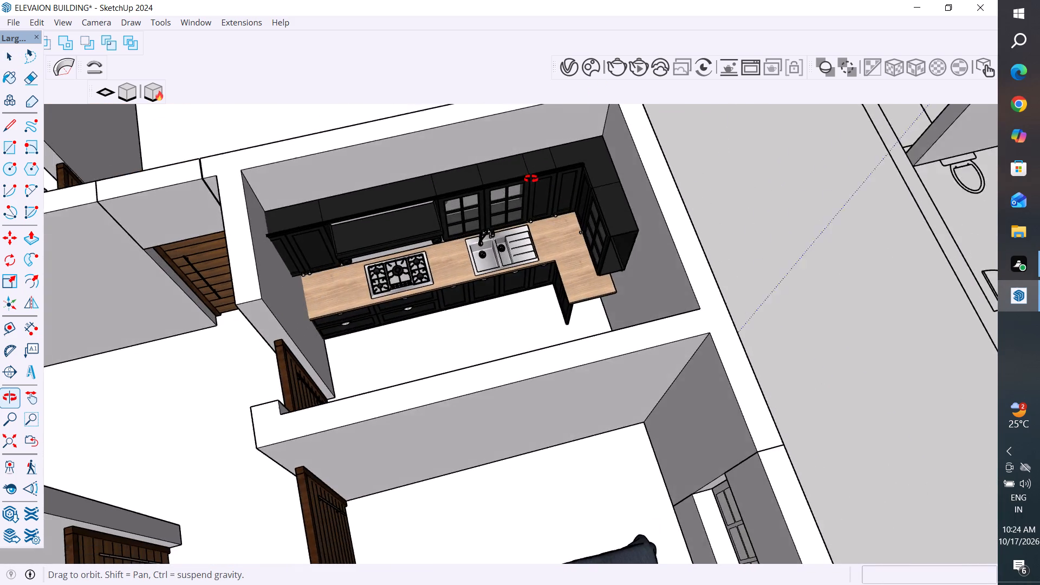
pyautogui.moveTo(531, 179); pyautogui.dragTo(516, 158, button='middle')
pyautogui.scroll(-4, 517, 246)
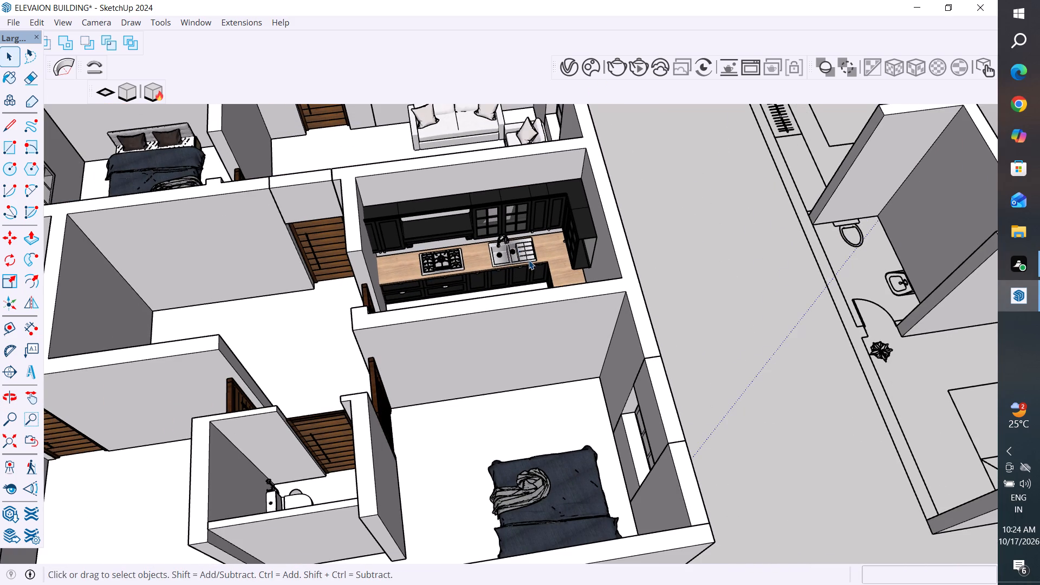
pyautogui.scroll(-4, 529, 260)
pyautogui.moveTo(548, 245); pyautogui.dragTo(581, 282, button='middle')
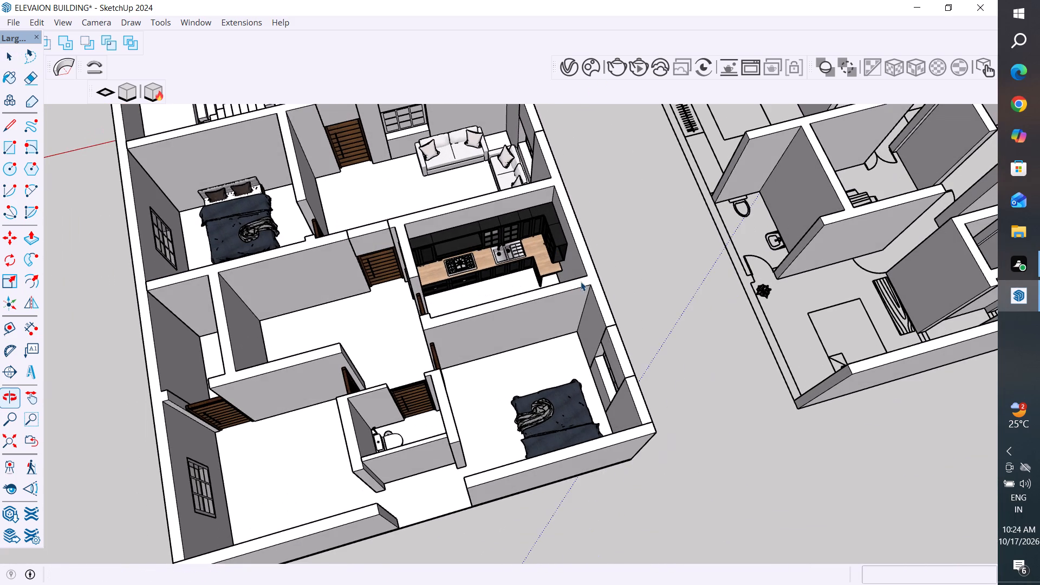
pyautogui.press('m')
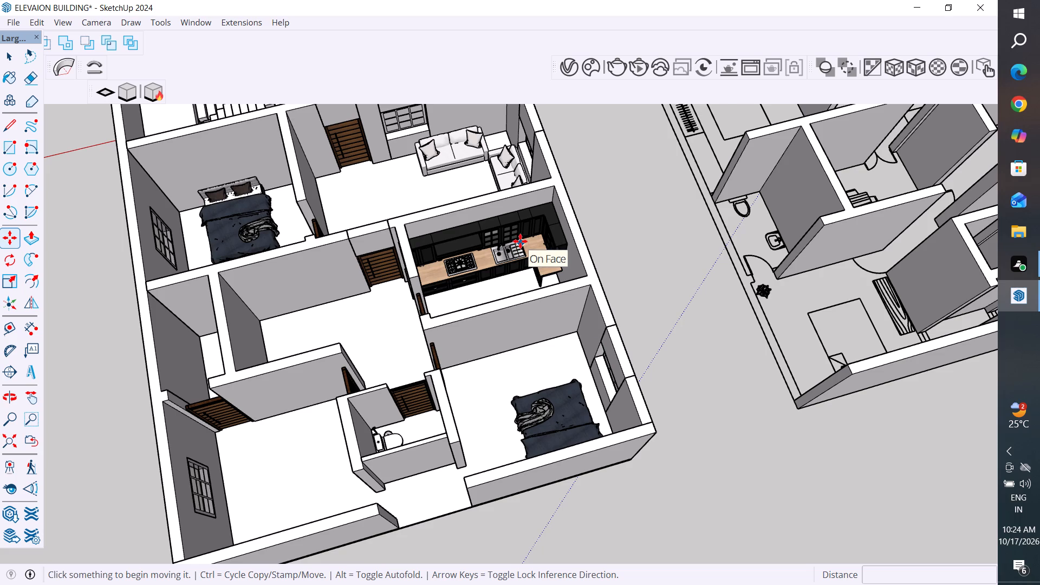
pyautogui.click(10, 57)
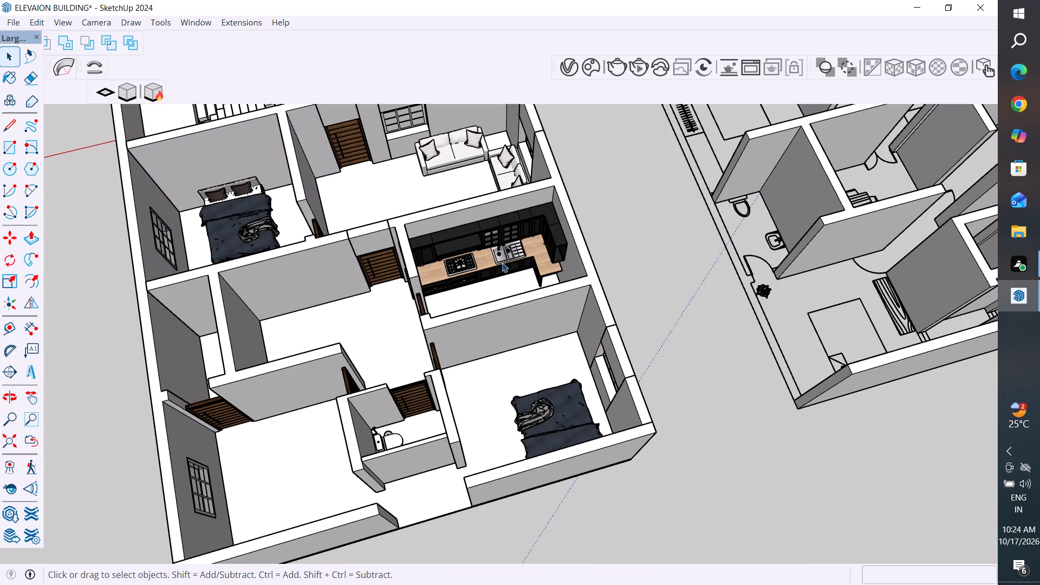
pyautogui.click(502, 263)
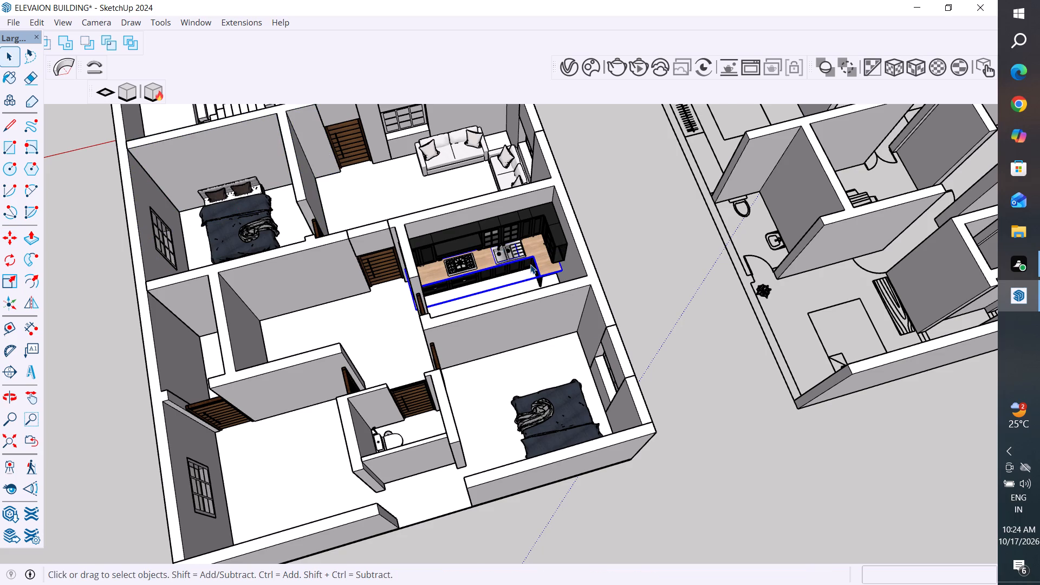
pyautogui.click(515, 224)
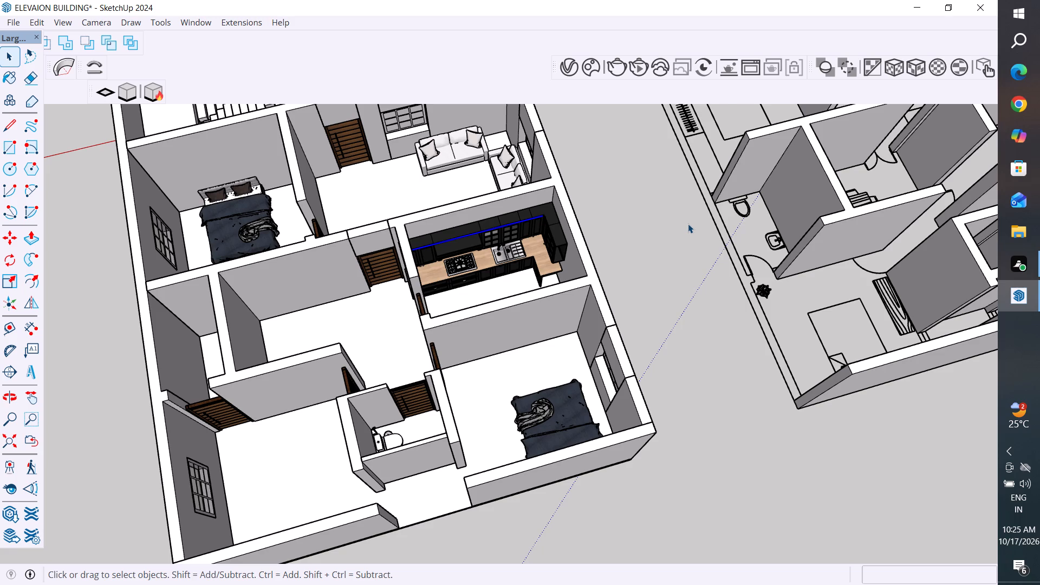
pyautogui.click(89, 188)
# Delete the door panel of the upper cabinet next to the range hood, near the doorway end of the kitchen.
pyautogui.scroll(-2, 329, 355)
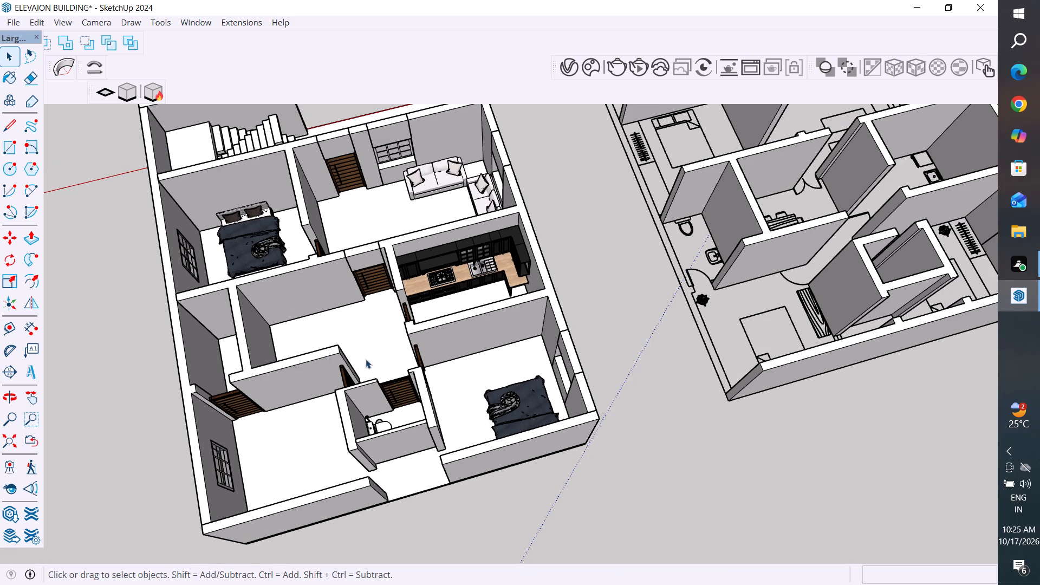
pyautogui.scroll(8, 470, 273)
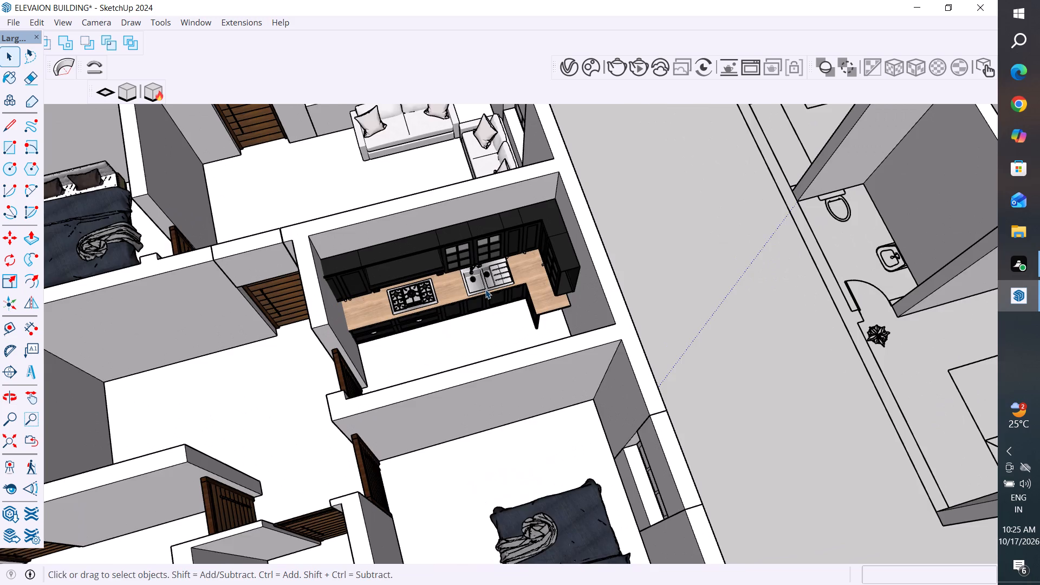
pyautogui.moveTo(508, 269); pyautogui.dragTo(542, 218, button='middle')
pyautogui.scroll(3, 487, 274)
pyautogui.moveTo(490, 224); pyautogui.dragTo(529, 162, button='middle')
pyautogui.scroll(1, 425, 285)
pyautogui.moveTo(431, 287); pyautogui.dragTo(538, 309, button='middle')
pyautogui.scroll(3, 434, 306)
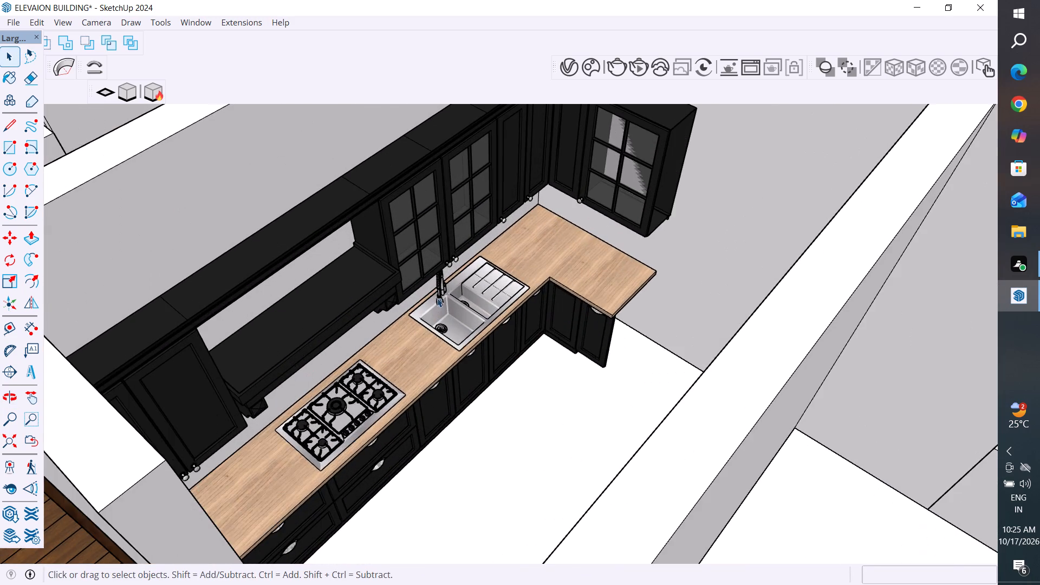
pyautogui.moveTo(445, 302); pyautogui.dragTo(395, 331, button='middle')
pyautogui.scroll(-3, 411, 328)
pyautogui.scroll(3, 224, 347)
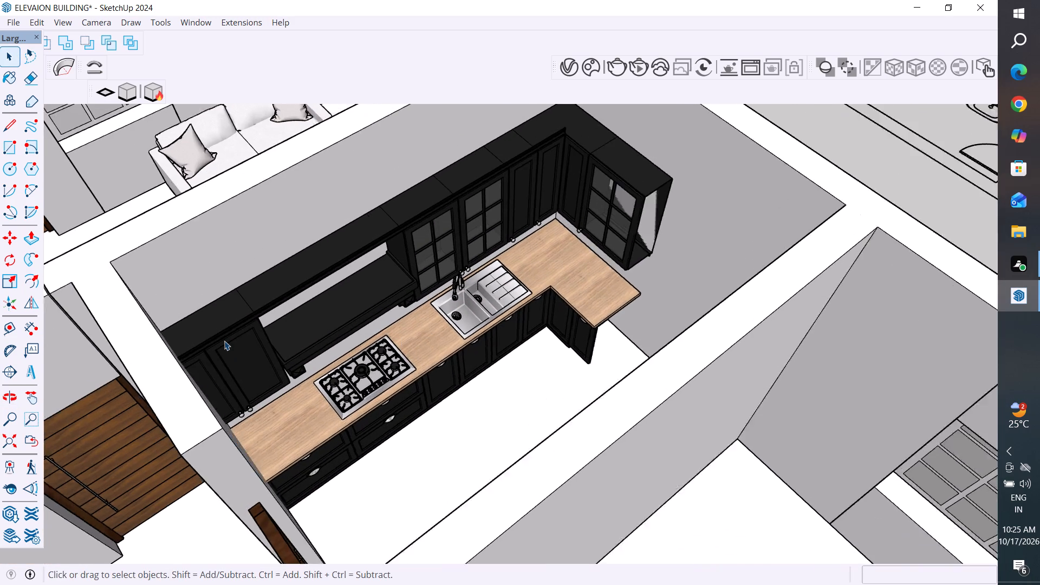
pyautogui.scroll(1, 224, 341)
pyautogui.moveTo(221, 376); pyautogui.dragTo(210, 362, button='middle')
pyautogui.click(252, 324)
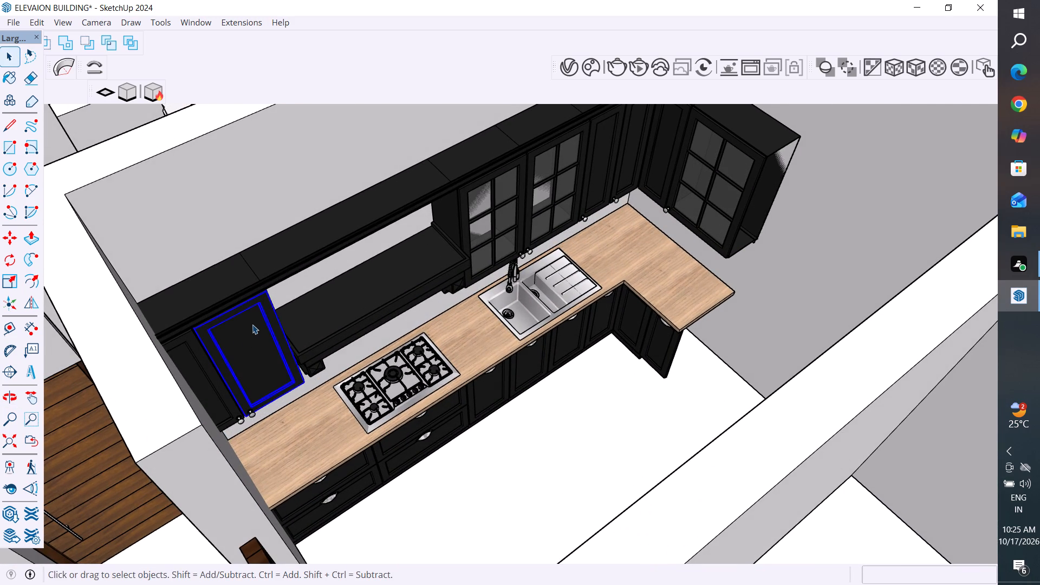
pyautogui.press('Delete')
# Delete the top face and back face of the opened upper cabinet next to the range hood.
pyautogui.click(233, 295)
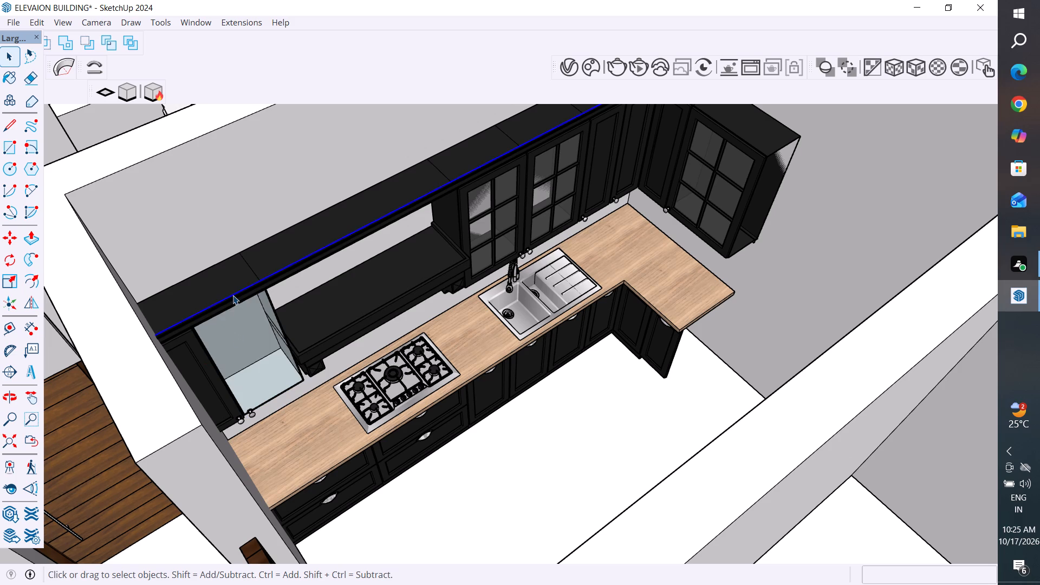
pyautogui.click(233, 281)
pyautogui.press('Delete')
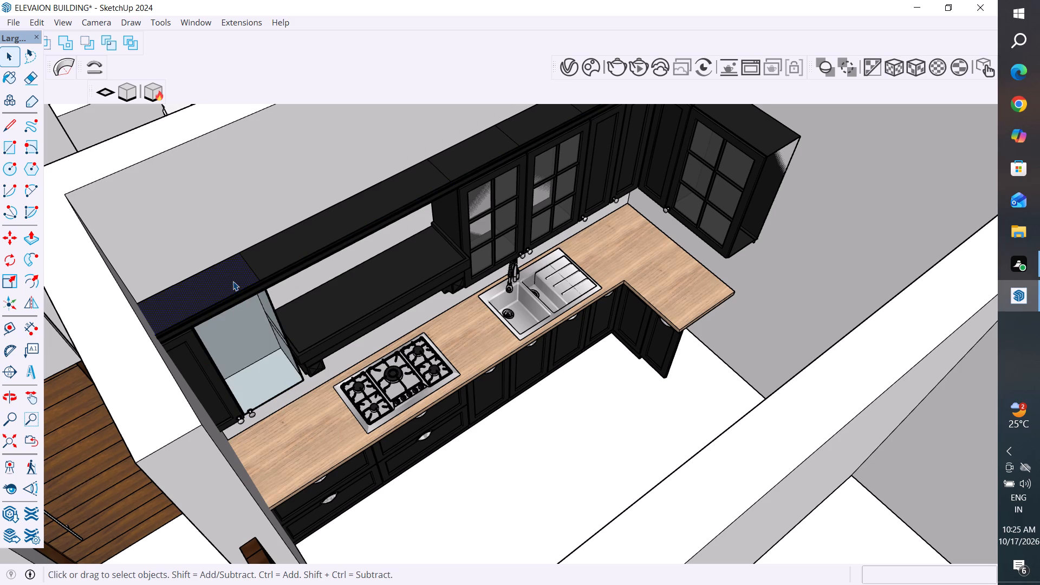
pyautogui.scroll(2, 233, 281)
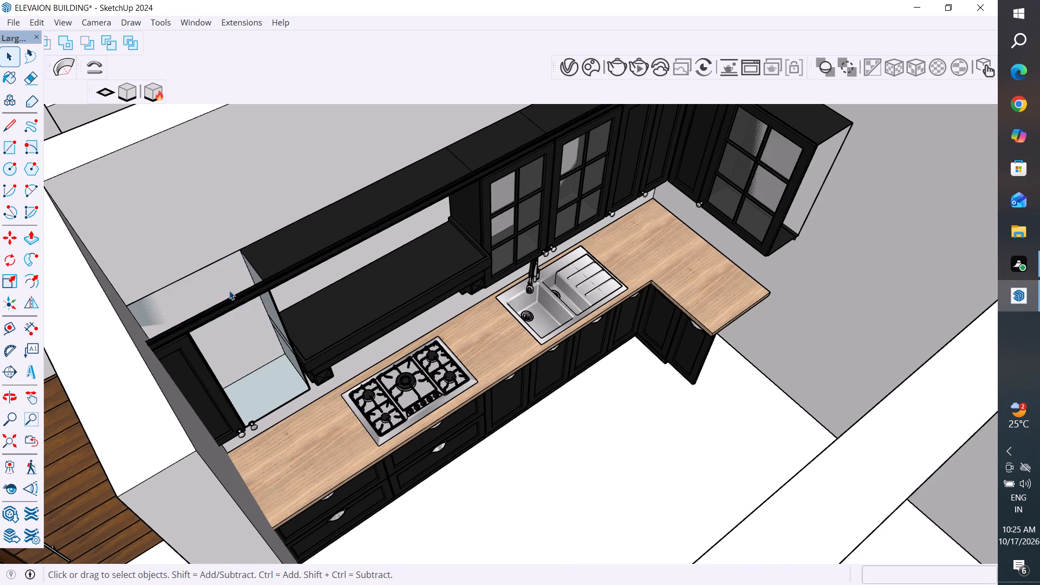
pyautogui.scroll(2, 229, 290)
pyautogui.click(230, 282)
pyautogui.press('Delete')
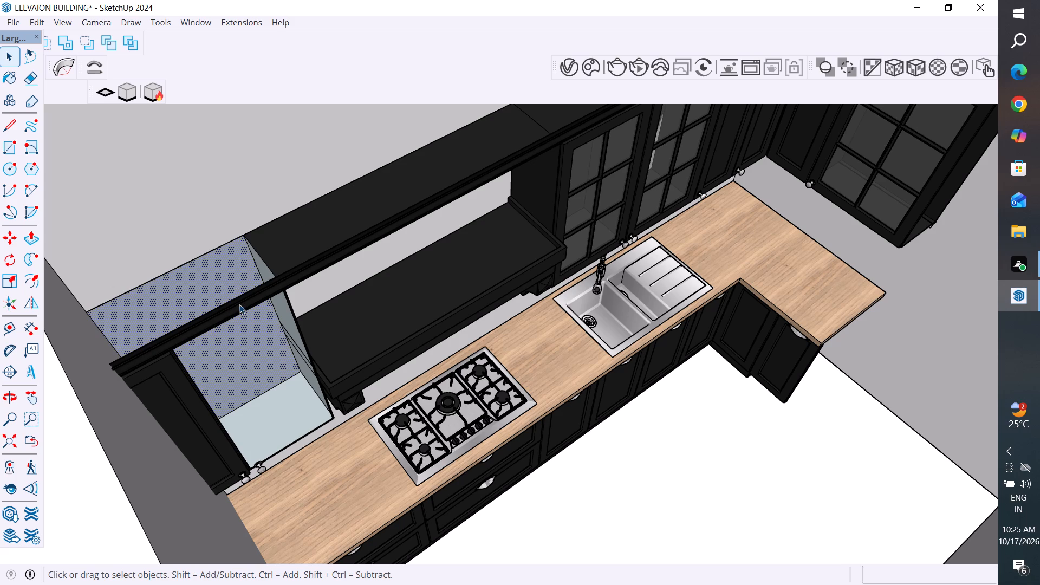
# Draw a line about 1/4" long across the cornice's lowest strip where the opened cabinet meets the range hood section.
pyautogui.click(247, 311)
pyautogui.click(244, 307)
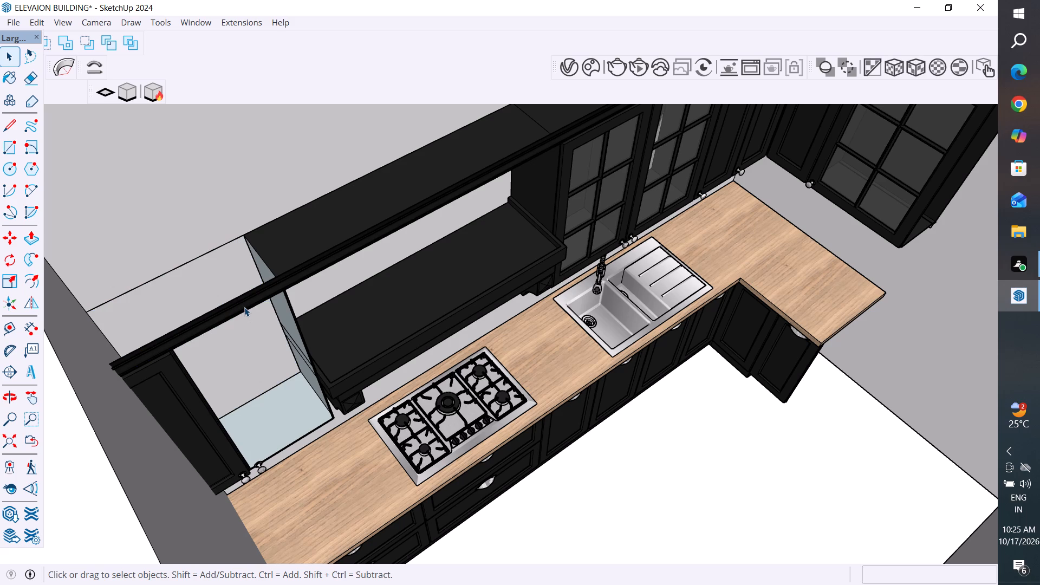
pyautogui.scroll(8, 285, 269)
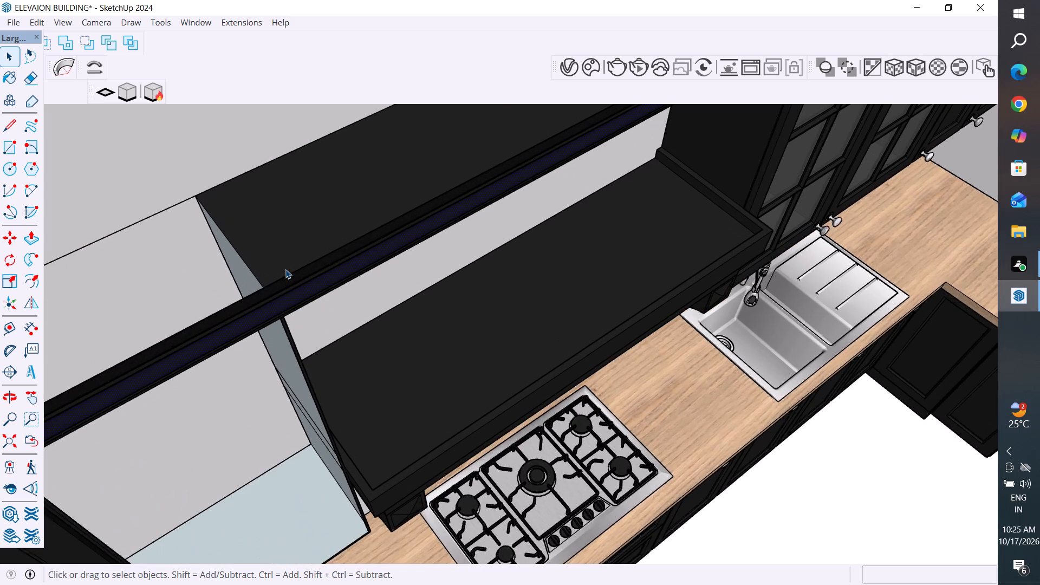
pyautogui.scroll(11, 279, 300)
pyautogui.click(13, 123)
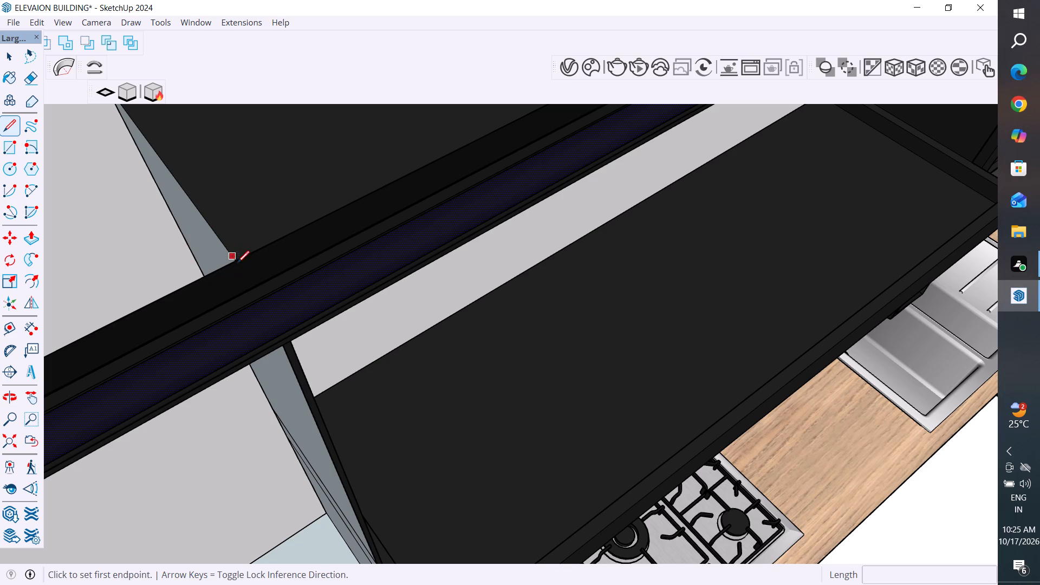
pyautogui.moveTo(272, 306); pyautogui.dragTo(236, 230, button='middle')
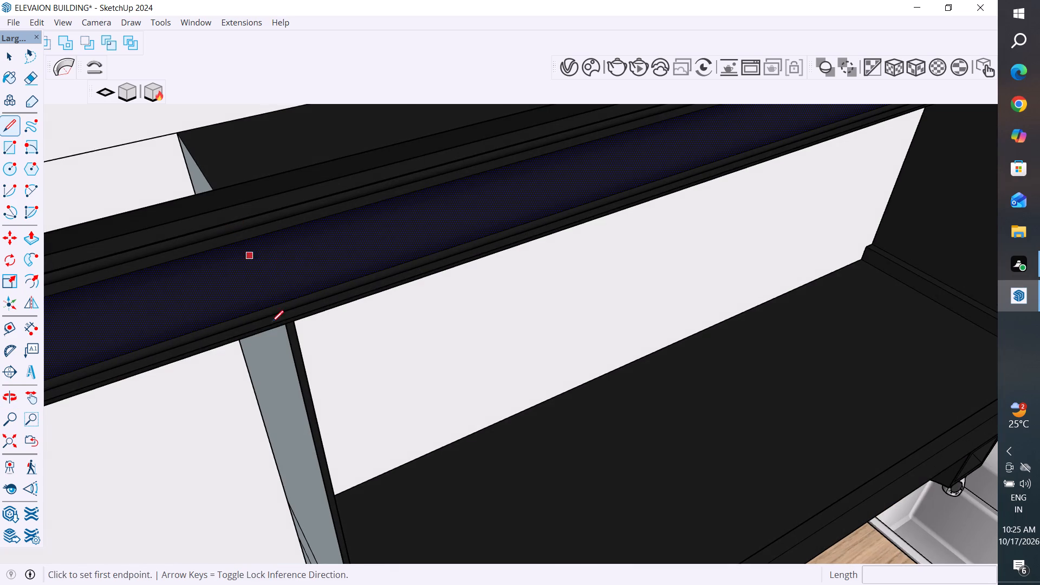
pyautogui.scroll(19, 271, 322)
pyautogui.moveTo(292, 306); pyautogui.dragTo(270, 251, button='middle')
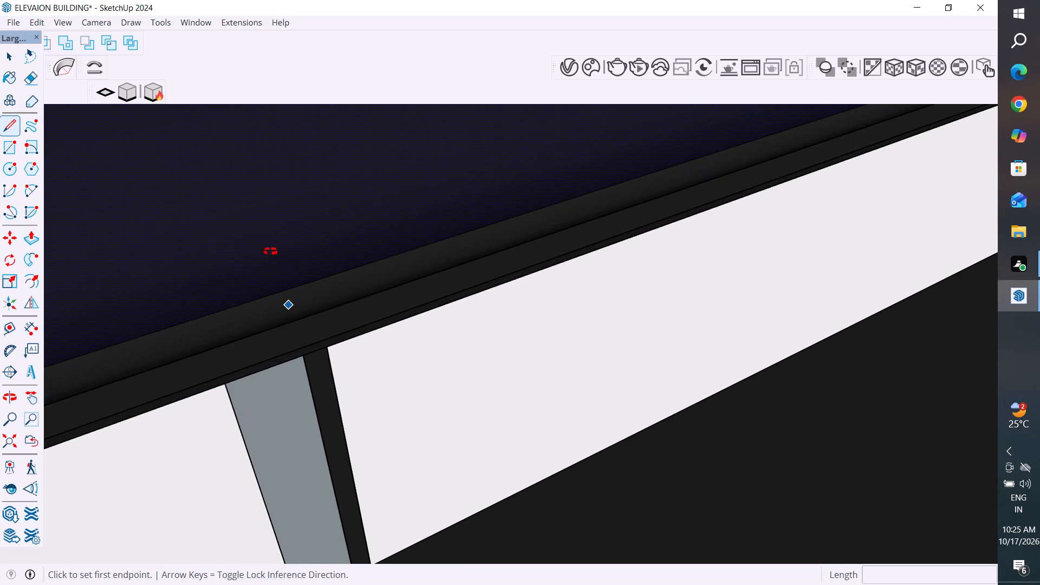
pyautogui.moveTo(270, 251); pyautogui.dragTo(250, 153, button='middle')
pyautogui.moveTo(299, 287); pyautogui.dragTo(223, 141, button='middle')
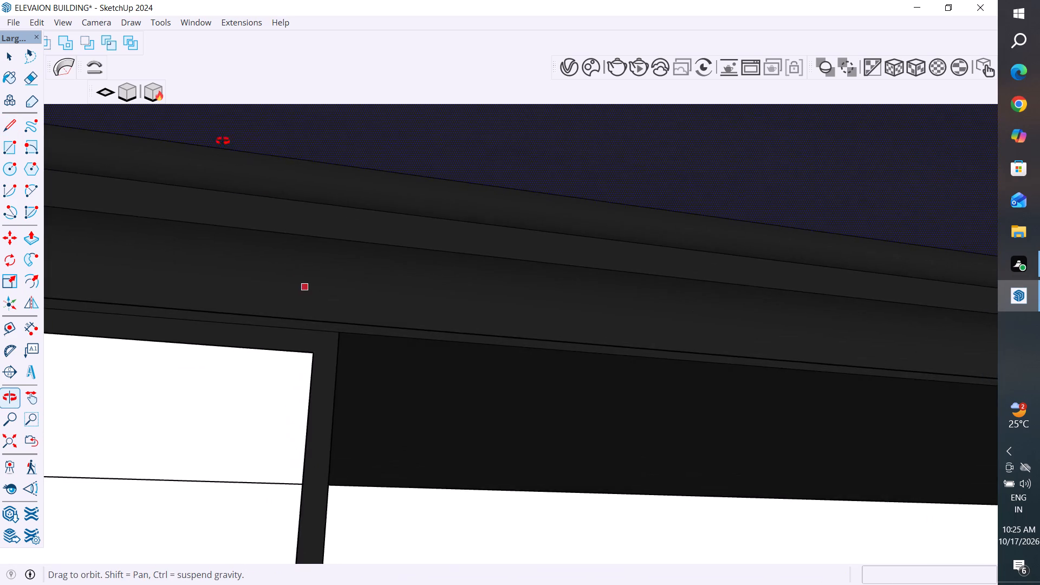
pyautogui.moveTo(223, 141); pyautogui.dragTo(130, 173, button='middle')
pyautogui.moveTo(351, 269); pyautogui.dragTo(367, 169, button='middle')
pyautogui.click(351, 337)
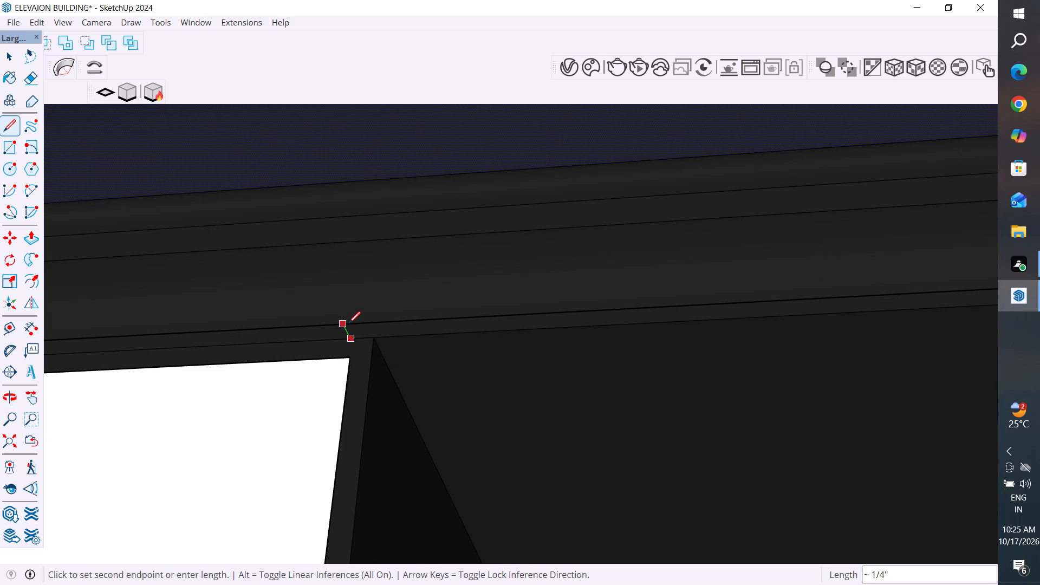
pyautogui.click(351, 321)
# Draw a line about 4 1/8" up the cornice front and continue it about 4 3/8" back to the cabinet's top corner.
pyautogui.click(348, 241)
pyautogui.scroll(-2, 356, 391)
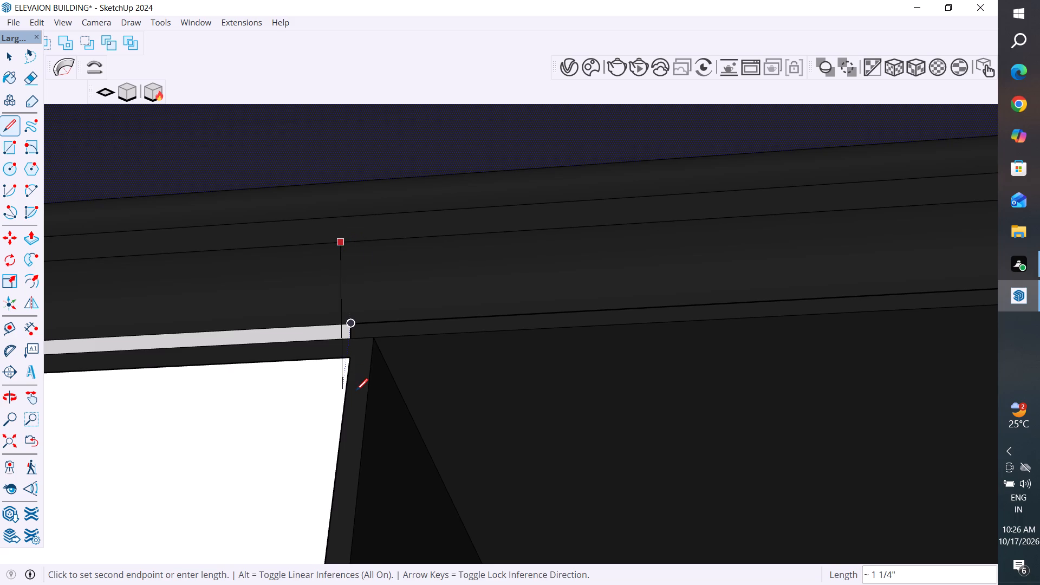
pyautogui.scroll(-11, 356, 391)
pyautogui.scroll(-2, 359, 275)
pyautogui.moveTo(359, 275); pyautogui.dragTo(339, 388, button='middle')
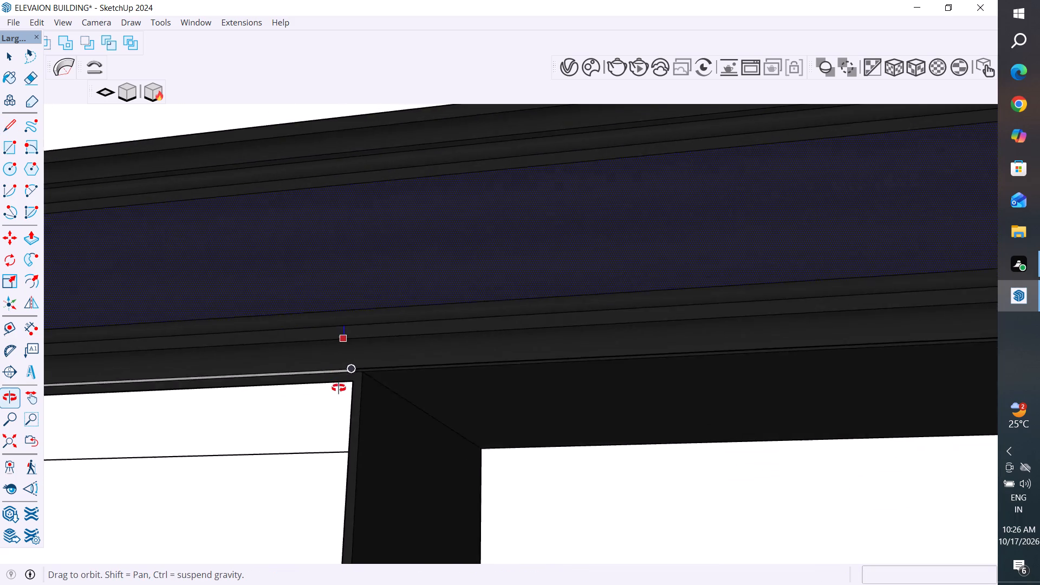
pyautogui.moveTo(339, 388); pyautogui.dragTo(366, 496, button='middle')
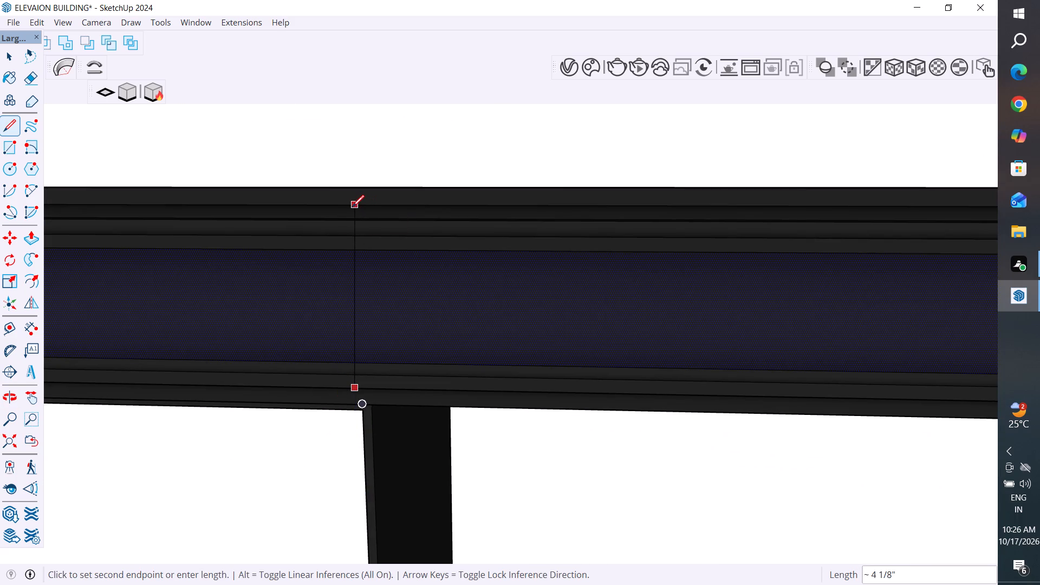
pyautogui.click(354, 207)
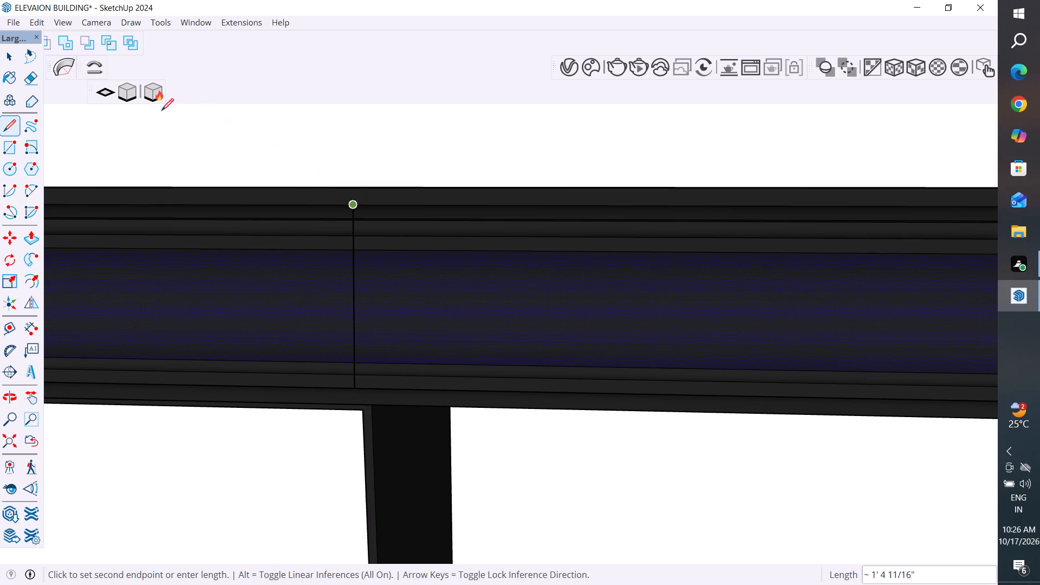
pyautogui.moveTo(410, 211); pyautogui.dragTo(394, 514, button='middle')
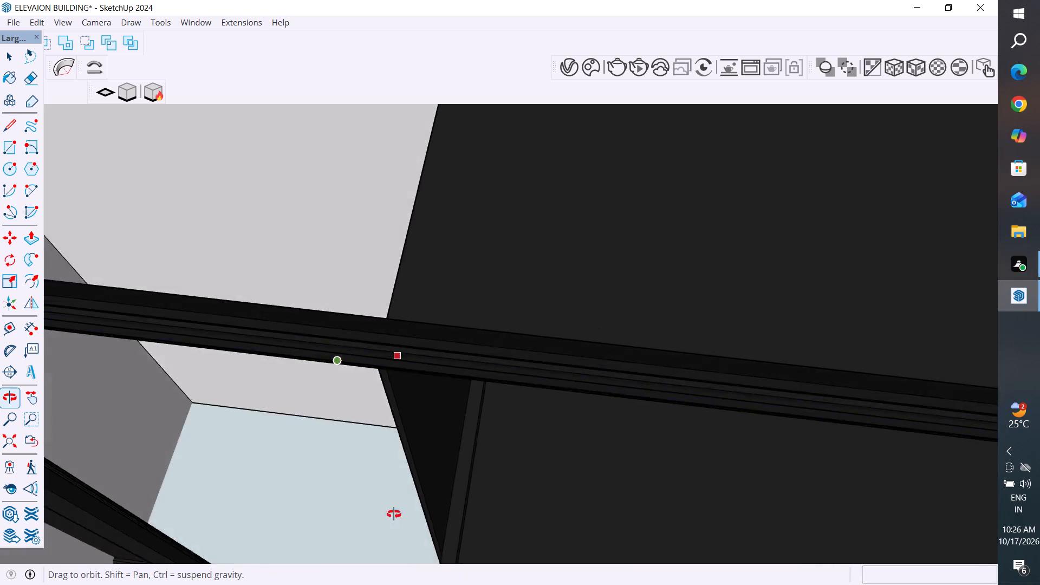
pyautogui.moveTo(394, 514); pyautogui.dragTo(394, 575, button='middle')
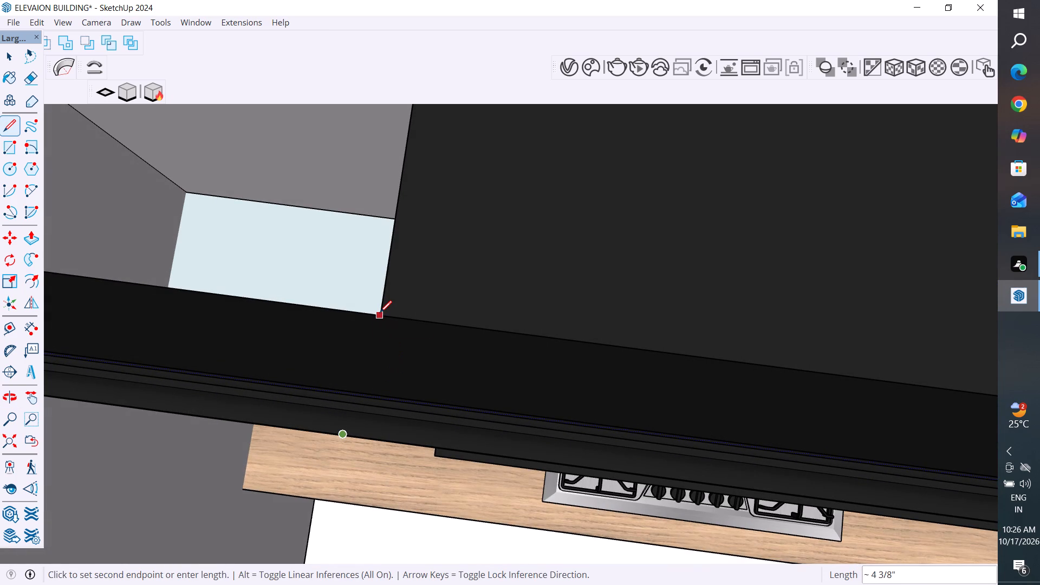
pyautogui.click(380, 313)
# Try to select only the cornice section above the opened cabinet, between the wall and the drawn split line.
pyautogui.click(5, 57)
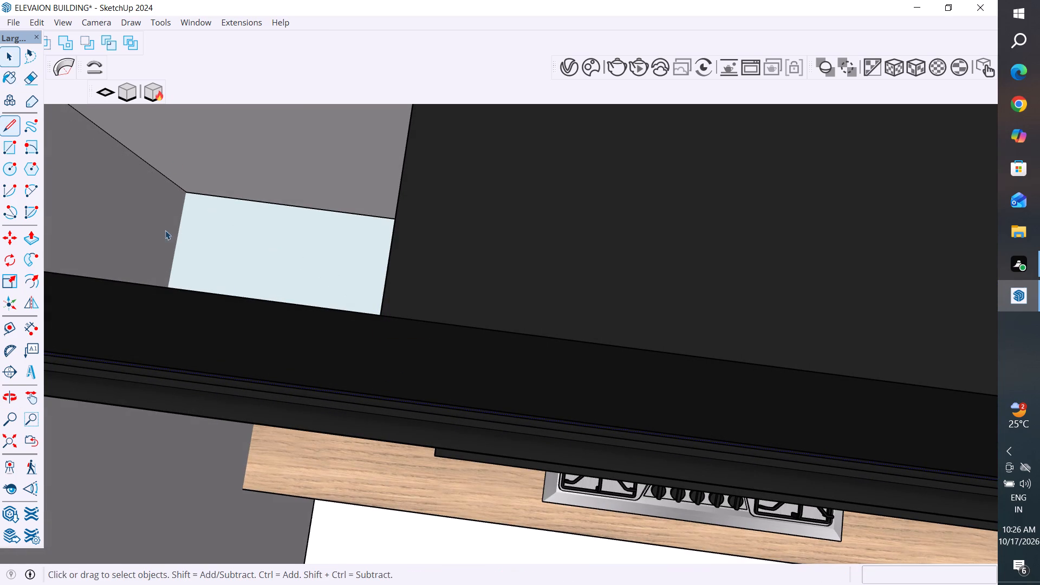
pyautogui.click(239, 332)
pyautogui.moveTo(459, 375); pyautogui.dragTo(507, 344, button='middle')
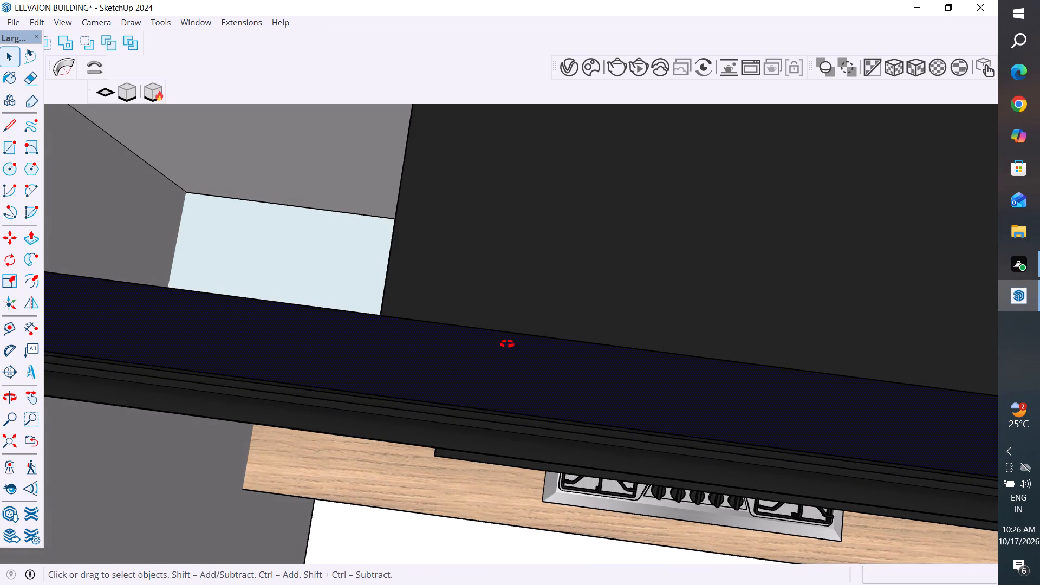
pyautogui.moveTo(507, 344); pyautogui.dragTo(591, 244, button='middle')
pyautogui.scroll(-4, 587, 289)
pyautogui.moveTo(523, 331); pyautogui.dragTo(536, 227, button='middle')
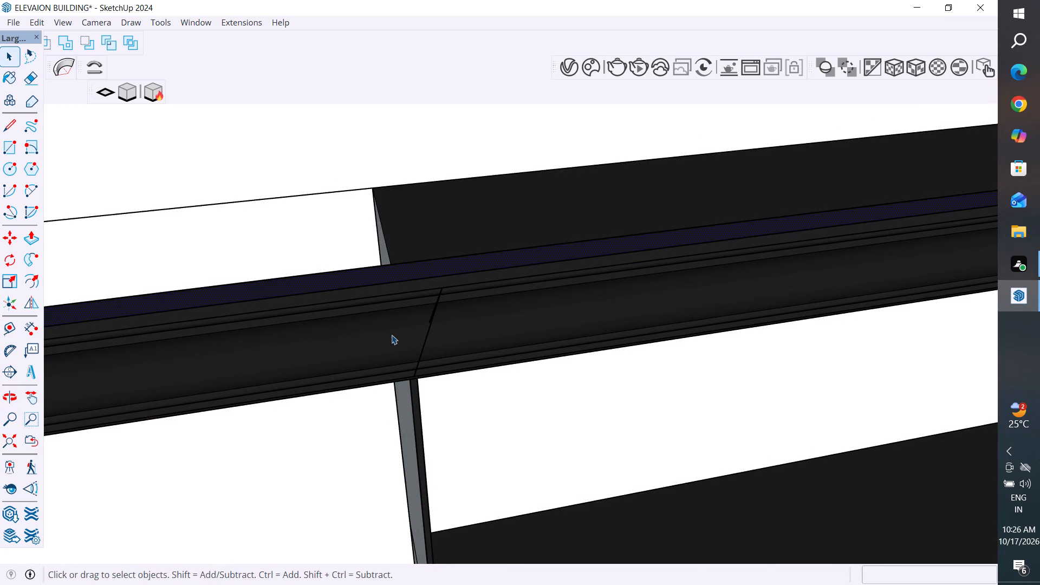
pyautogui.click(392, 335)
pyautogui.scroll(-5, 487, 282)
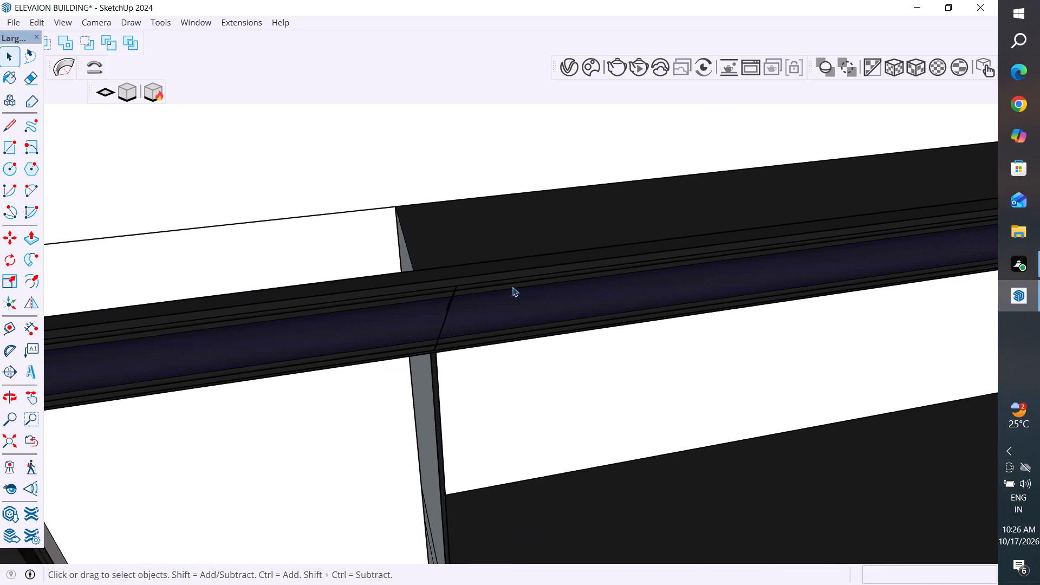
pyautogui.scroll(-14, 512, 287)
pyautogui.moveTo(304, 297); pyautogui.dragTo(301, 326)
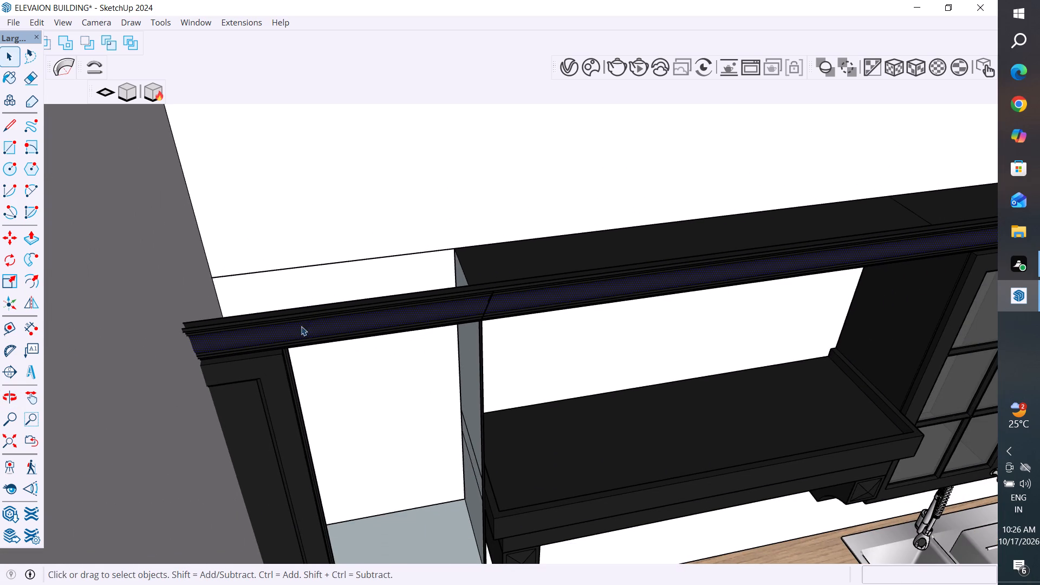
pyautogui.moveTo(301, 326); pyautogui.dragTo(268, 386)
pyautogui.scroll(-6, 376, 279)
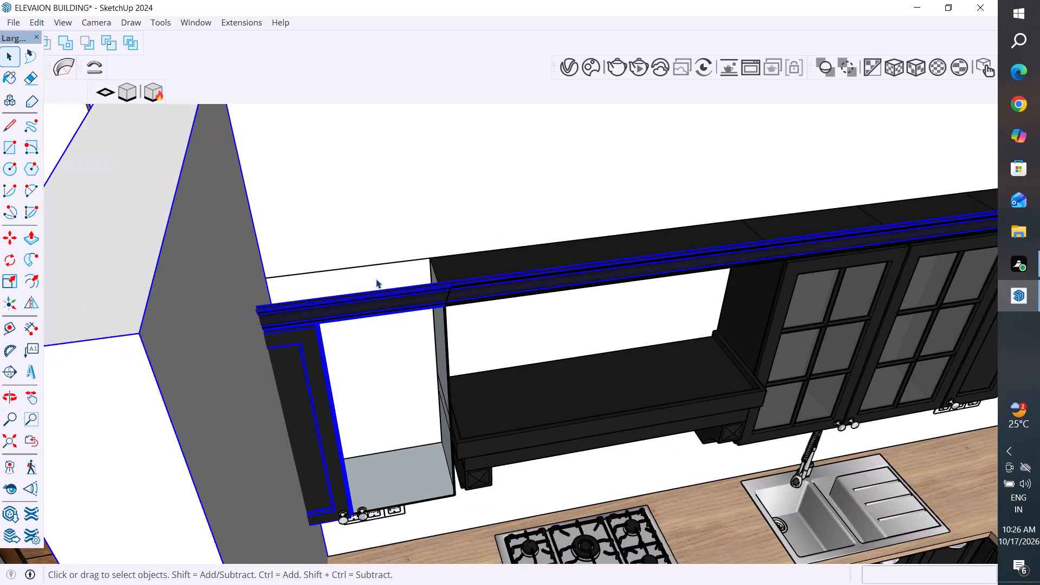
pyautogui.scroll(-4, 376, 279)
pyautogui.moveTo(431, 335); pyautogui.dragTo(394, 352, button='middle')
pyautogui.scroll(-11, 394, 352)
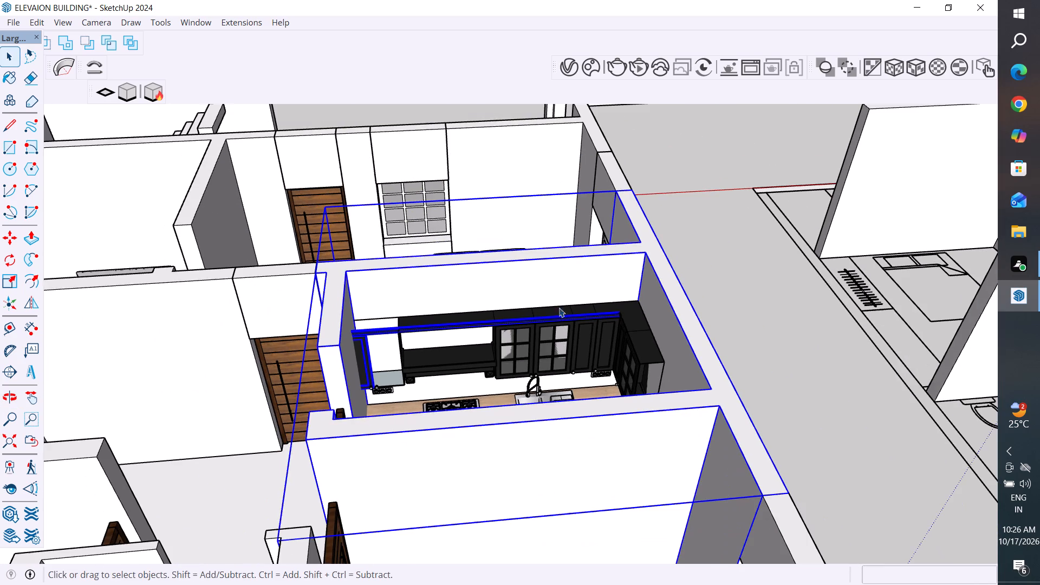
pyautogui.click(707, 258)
# Delete the remaining narrow door panel of the upper cabinet against the doorway-end wall.
pyautogui.click(418, 330)
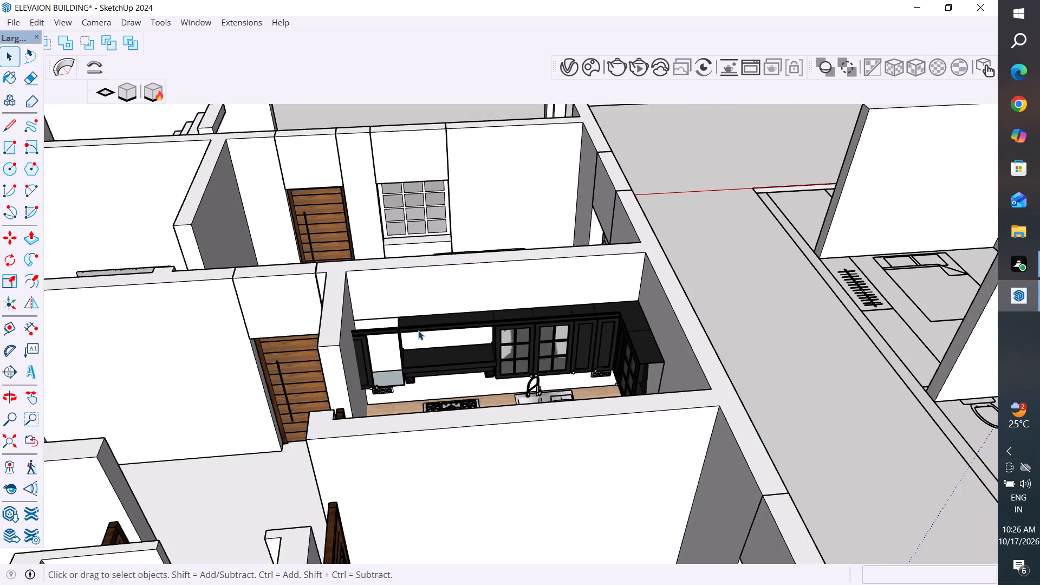
pyautogui.scroll(3, 352, 340)
pyautogui.click(369, 335)
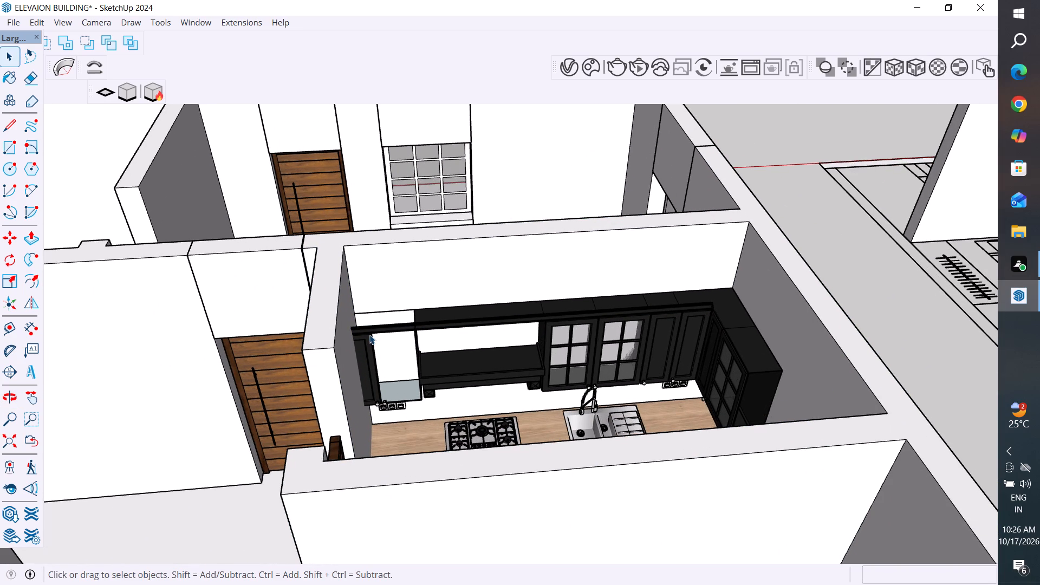
pyautogui.click(373, 348)
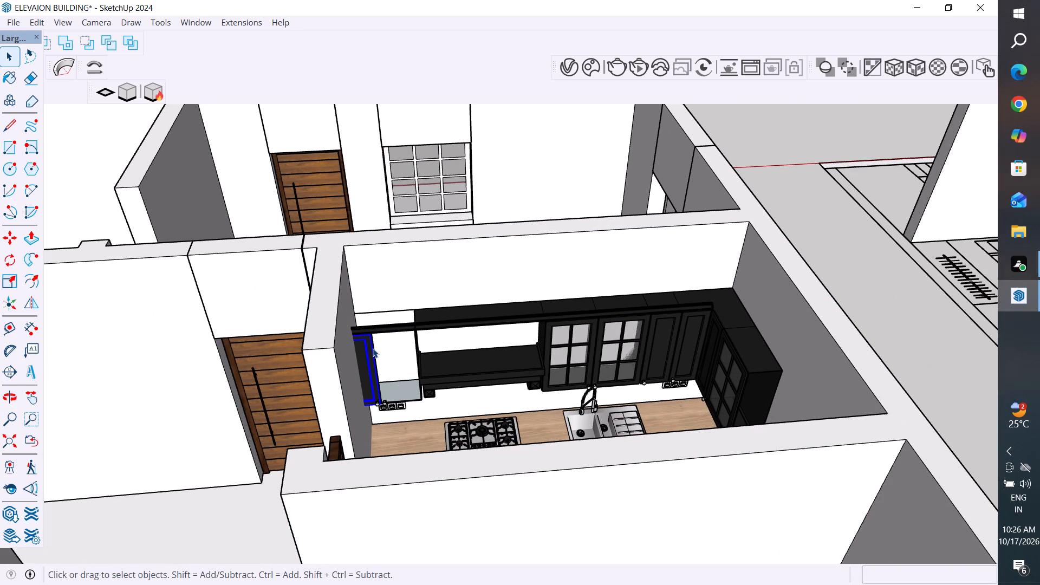
pyautogui.press('Delete')
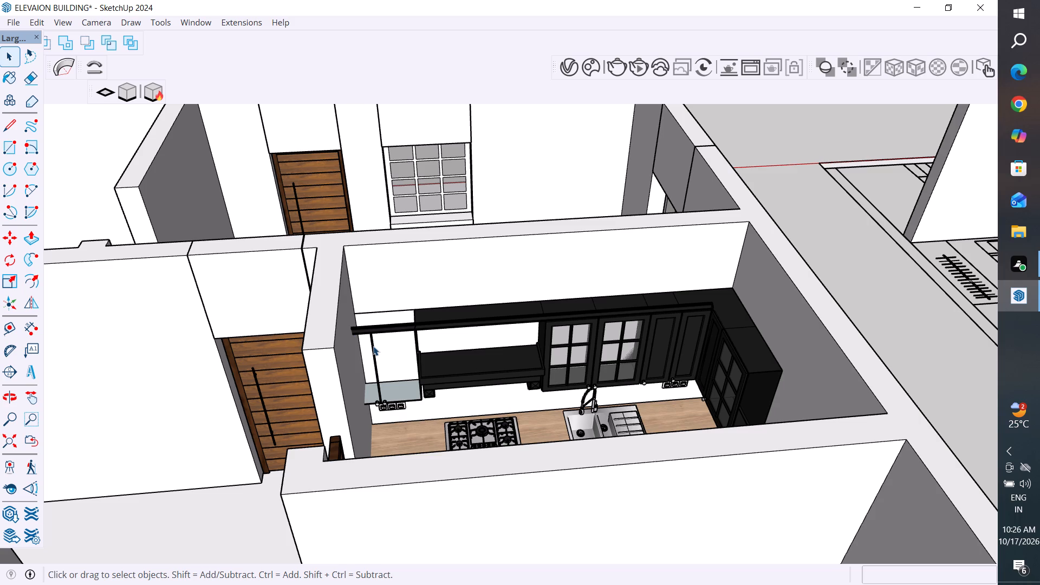
# Delete the remaining door edge strips, the large panel face and the bottom panel of the upper cabinet beside the range hood.
pyautogui.click(373, 346)
pyautogui.press('Delete')
pyautogui.scroll(2, 376, 352)
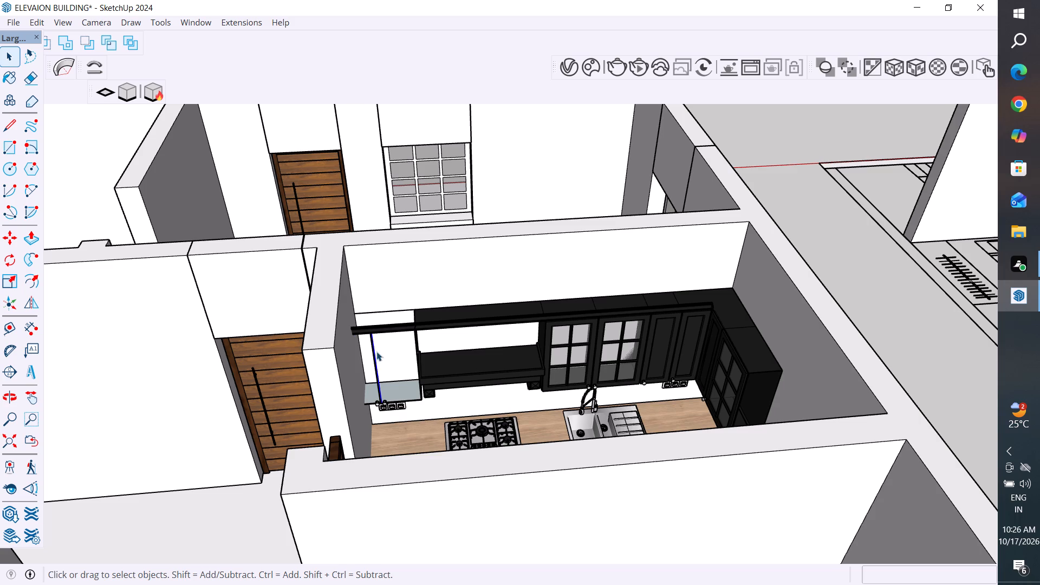
pyautogui.scroll(8, 376, 352)
pyautogui.click(419, 347)
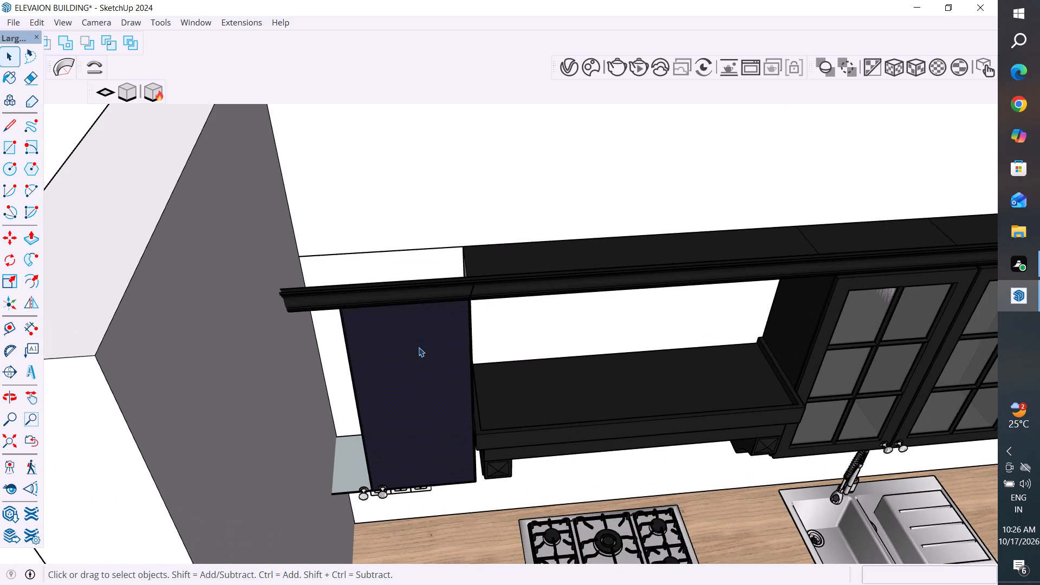
pyautogui.press('Delete')
pyautogui.click(357, 400)
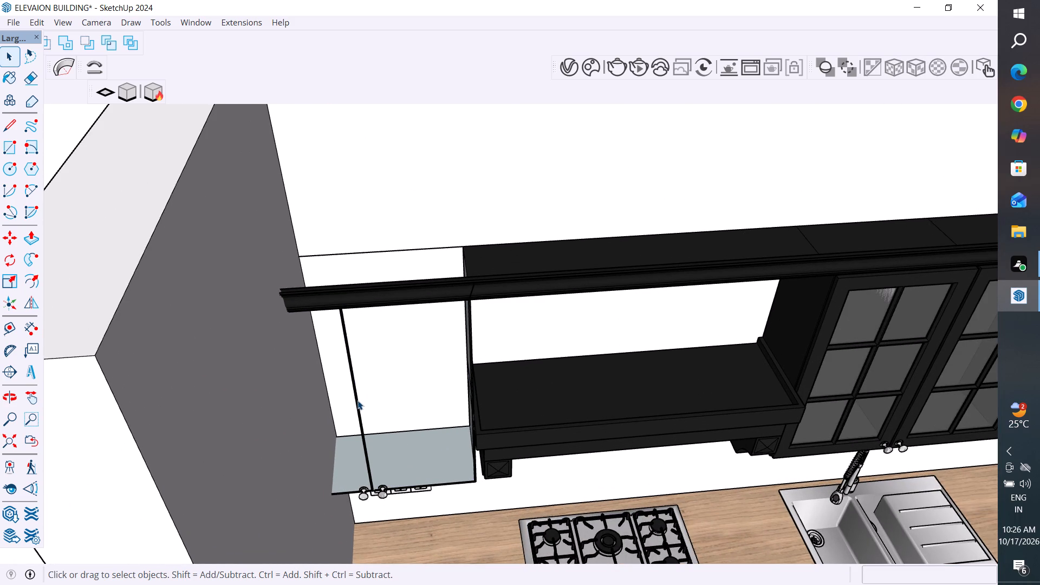
pyautogui.press('Delete')
pyautogui.click(407, 473)
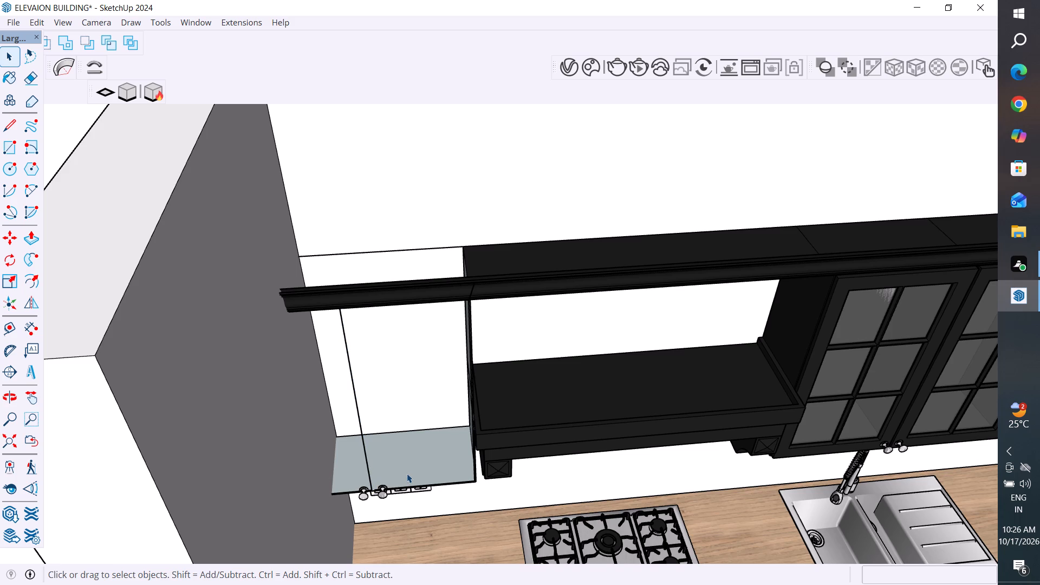
pyautogui.press('Delete')
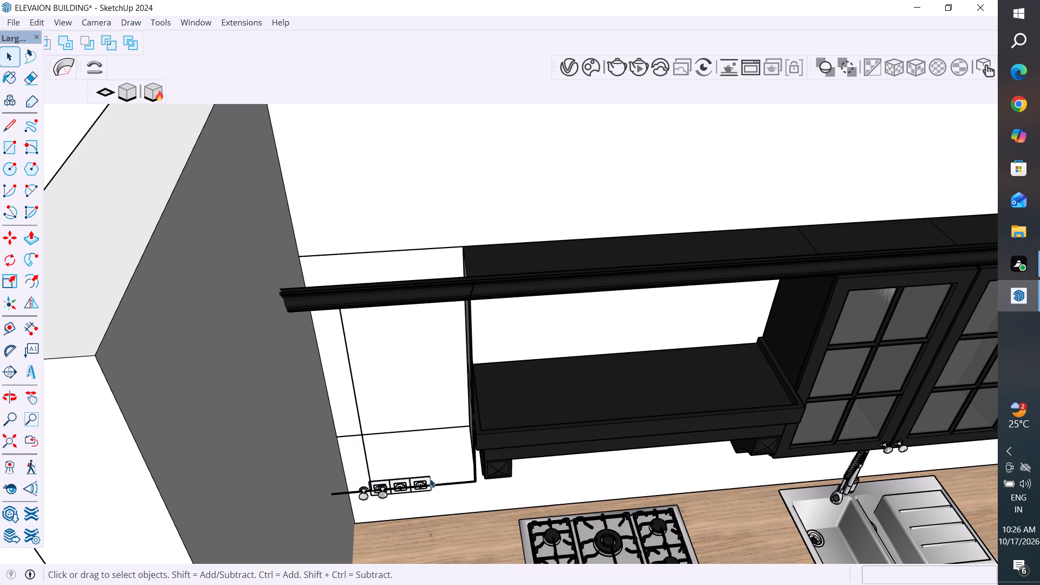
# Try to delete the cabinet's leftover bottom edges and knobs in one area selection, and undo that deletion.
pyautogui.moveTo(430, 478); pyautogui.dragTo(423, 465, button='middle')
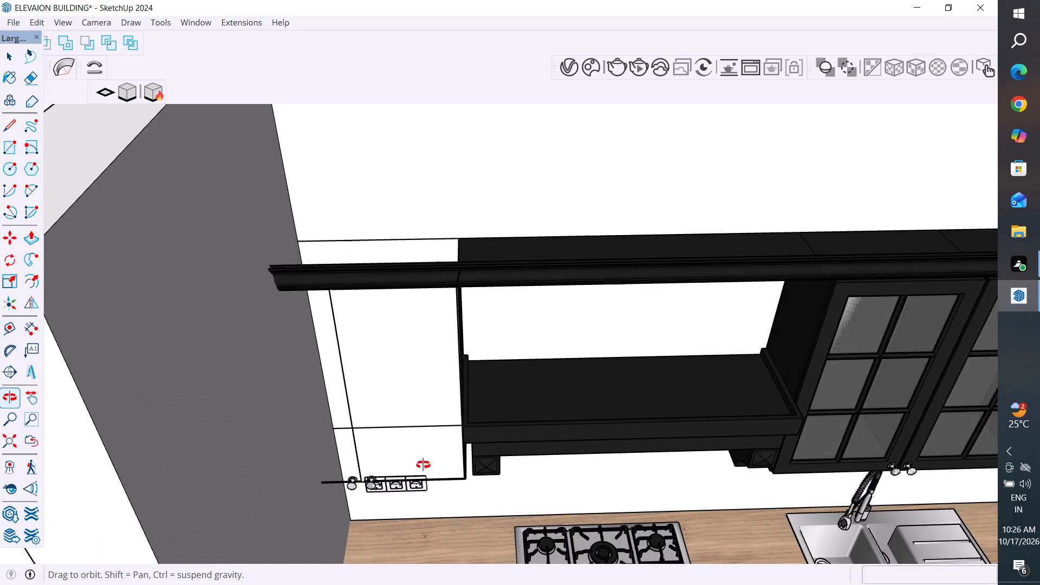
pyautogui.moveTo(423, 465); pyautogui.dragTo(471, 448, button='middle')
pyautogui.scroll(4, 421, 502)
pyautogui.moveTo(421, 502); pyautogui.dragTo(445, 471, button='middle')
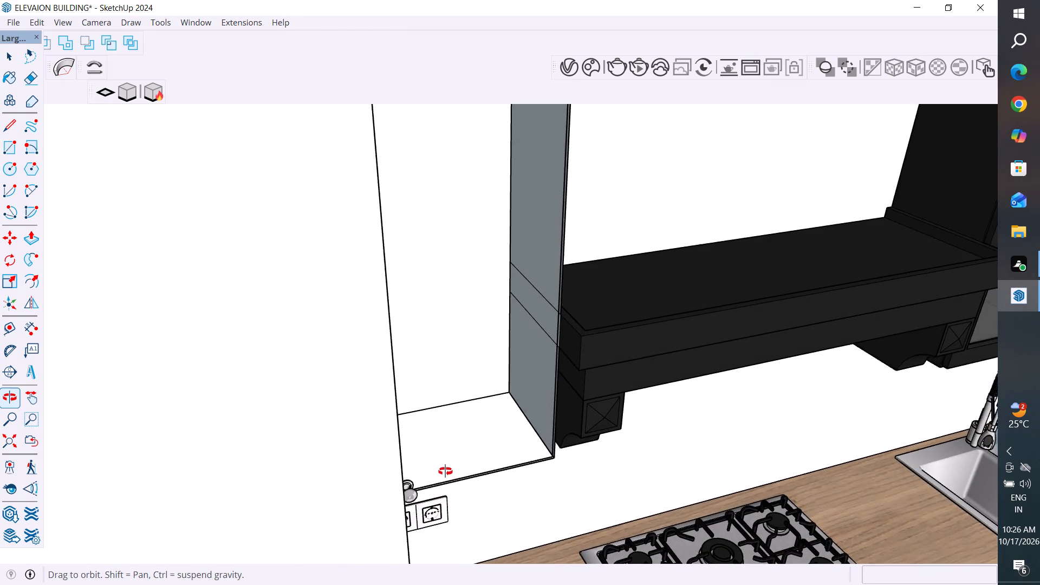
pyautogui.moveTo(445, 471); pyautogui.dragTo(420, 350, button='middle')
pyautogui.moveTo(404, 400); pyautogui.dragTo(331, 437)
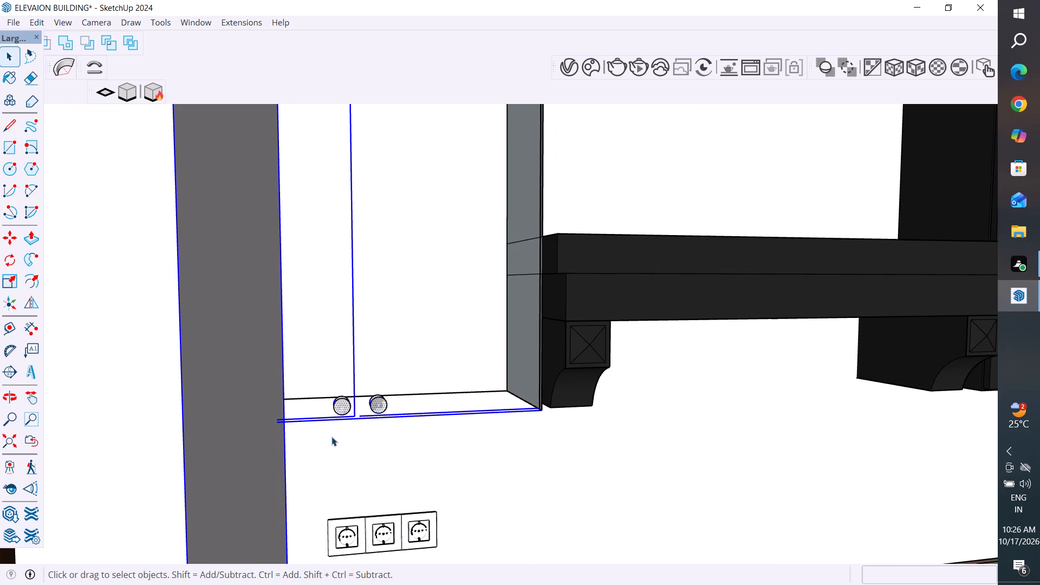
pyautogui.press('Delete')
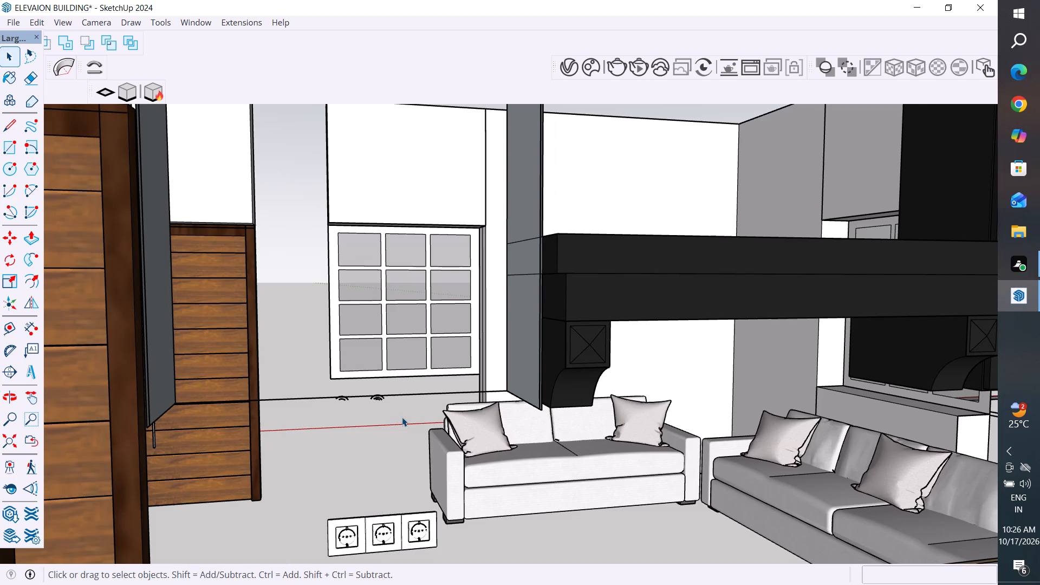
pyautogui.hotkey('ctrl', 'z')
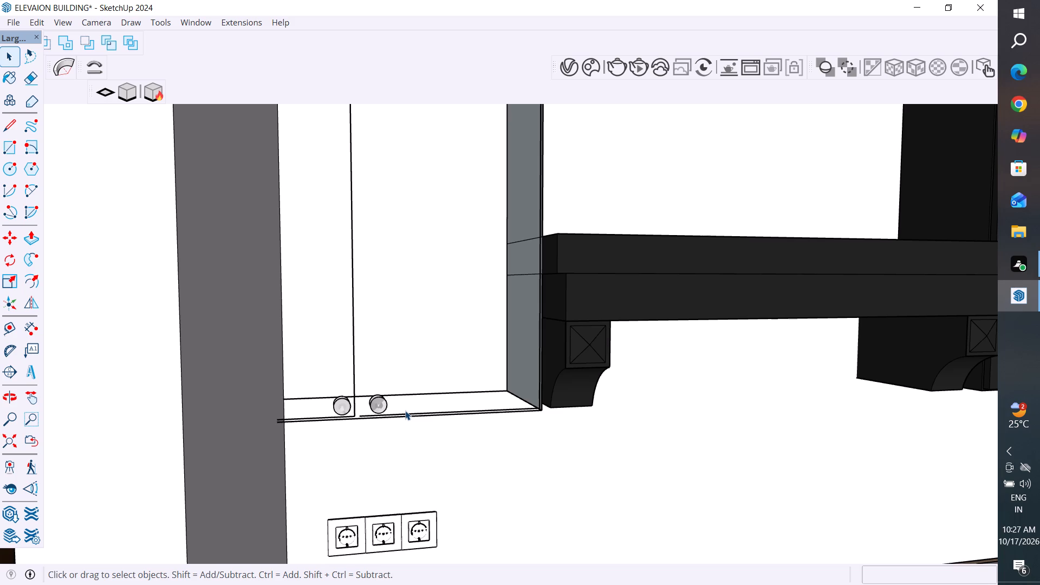
# Delete the rounded heads of the two leftover door knobs below the removed cabinet.
pyautogui.scroll(-5, 196, 187)
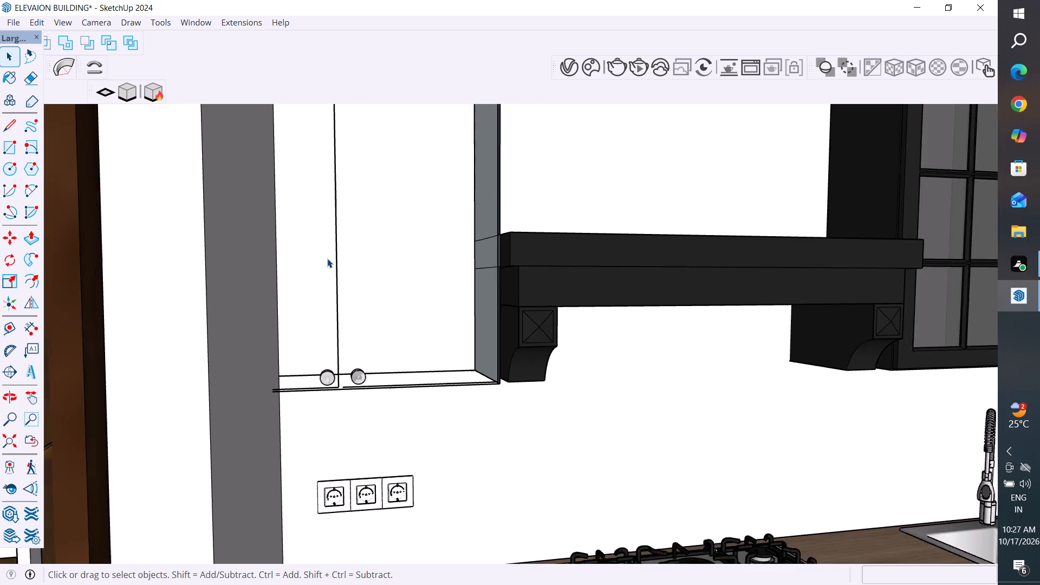
pyautogui.moveTo(405, 270); pyautogui.dragTo(365, 465, button='middle')
pyautogui.scroll(4, 354, 405)
pyautogui.moveTo(388, 433); pyautogui.dragTo(382, 480, button='middle')
pyautogui.moveTo(354, 469); pyautogui.dragTo(386, 470, button='middle')
pyautogui.click(360, 461)
pyautogui.click(370, 459)
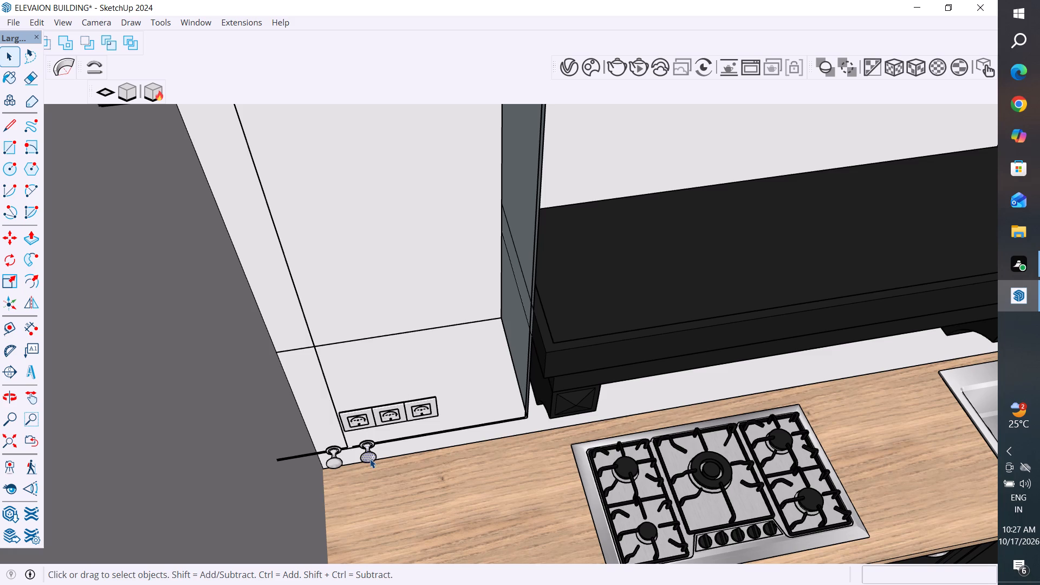
pyautogui.press('Delete')
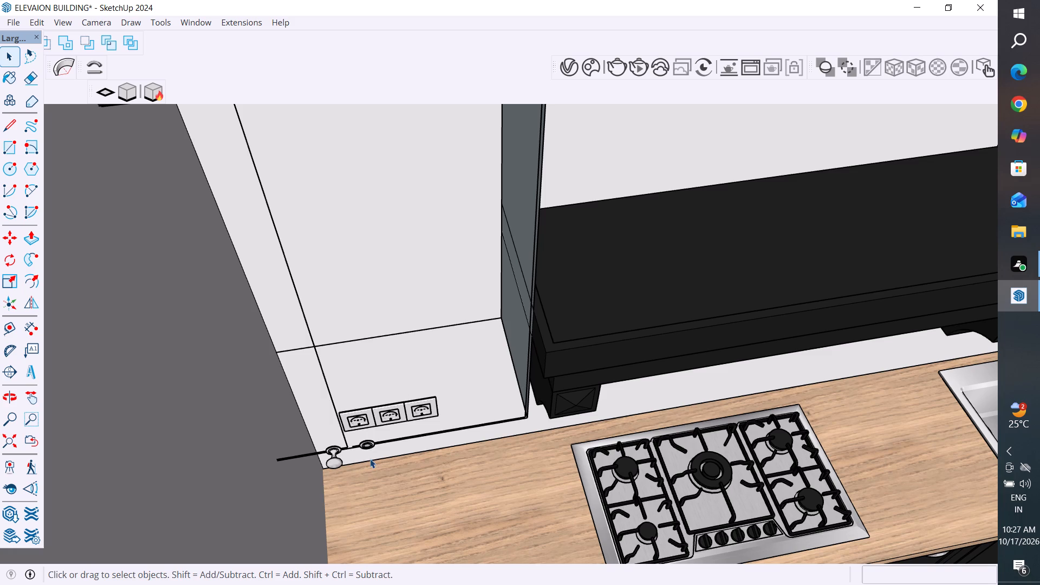
pyautogui.click(336, 464)
pyautogui.press('Delete')
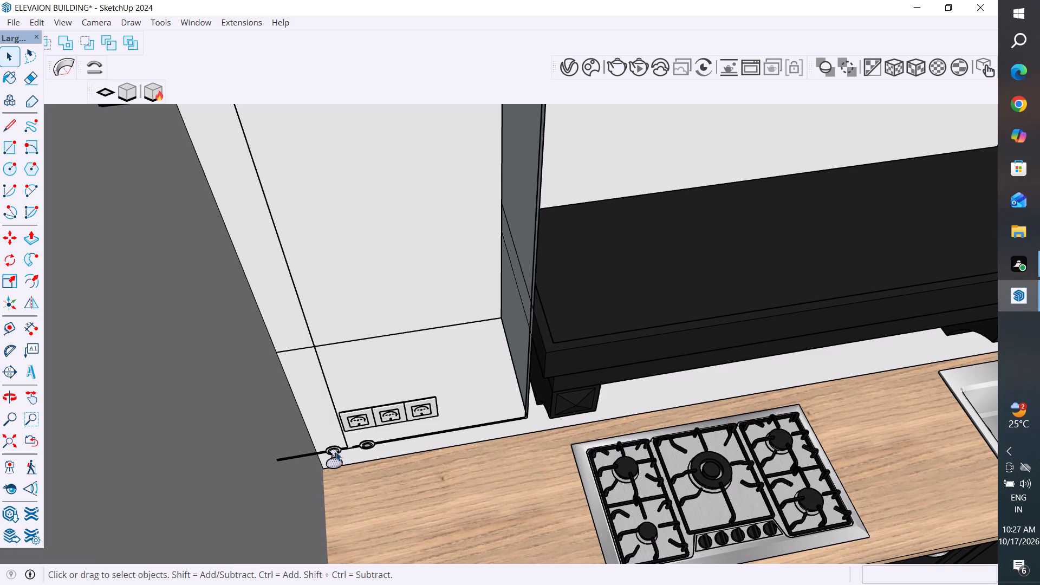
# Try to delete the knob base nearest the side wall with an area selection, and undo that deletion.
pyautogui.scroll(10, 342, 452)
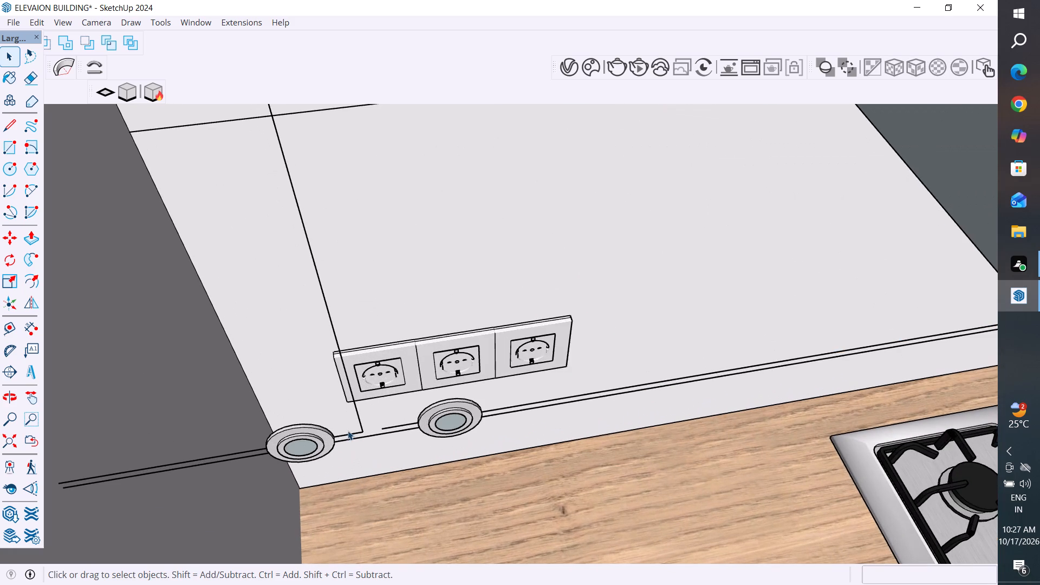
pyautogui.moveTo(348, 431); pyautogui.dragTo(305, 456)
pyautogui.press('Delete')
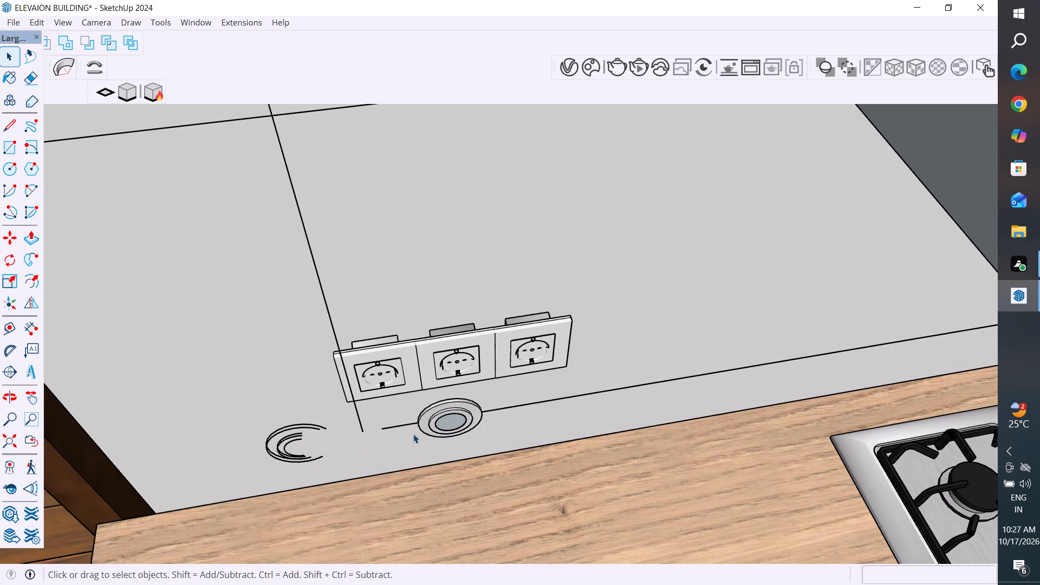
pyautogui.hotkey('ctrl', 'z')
# Delete the centre disc and the inner ring face of the knob base nearer the range hood.
pyautogui.scroll(-2, 414, 445)
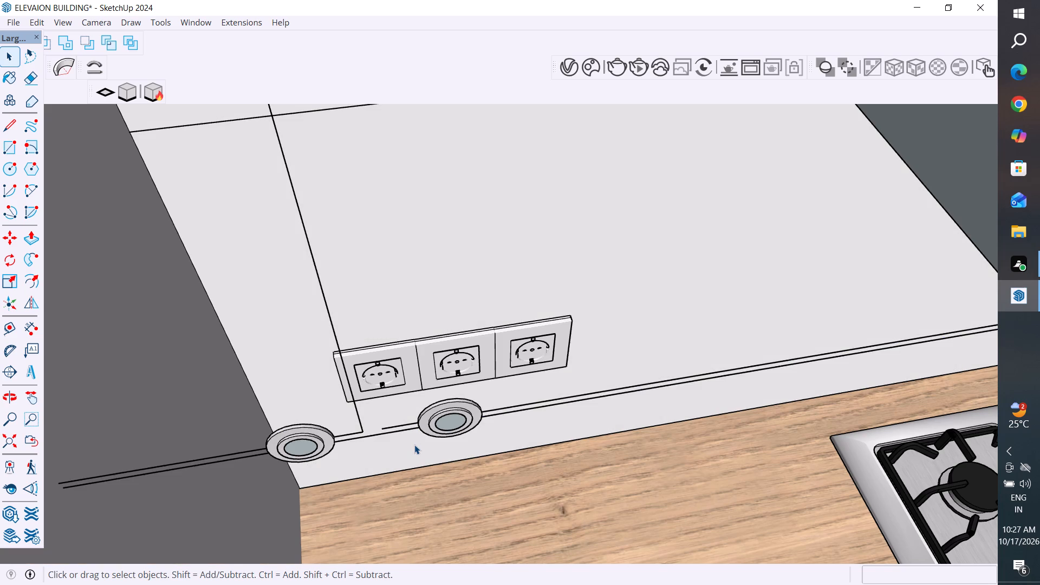
pyautogui.scroll(-1, 414, 445)
pyautogui.moveTo(471, 457); pyautogui.dragTo(420, 522, button='middle')
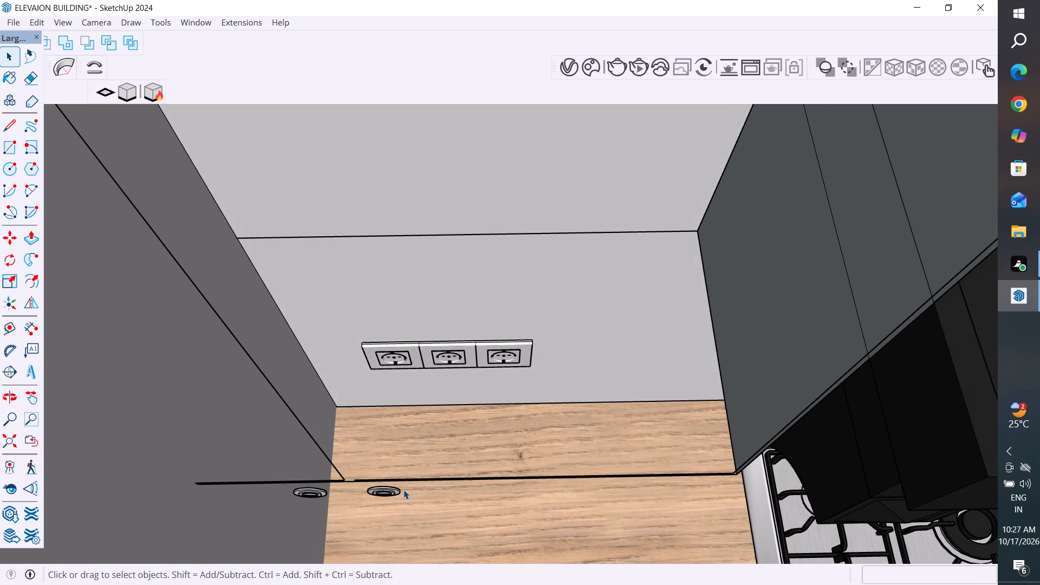
pyautogui.click(389, 493)
pyautogui.scroll(4, 389, 493)
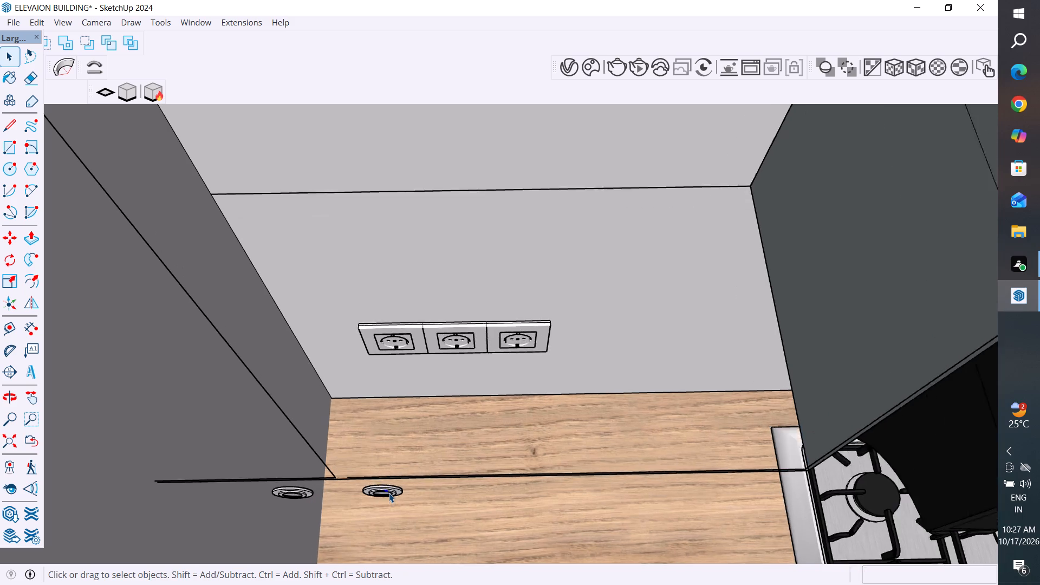
pyautogui.scroll(11, 376, 496)
pyautogui.click(389, 487)
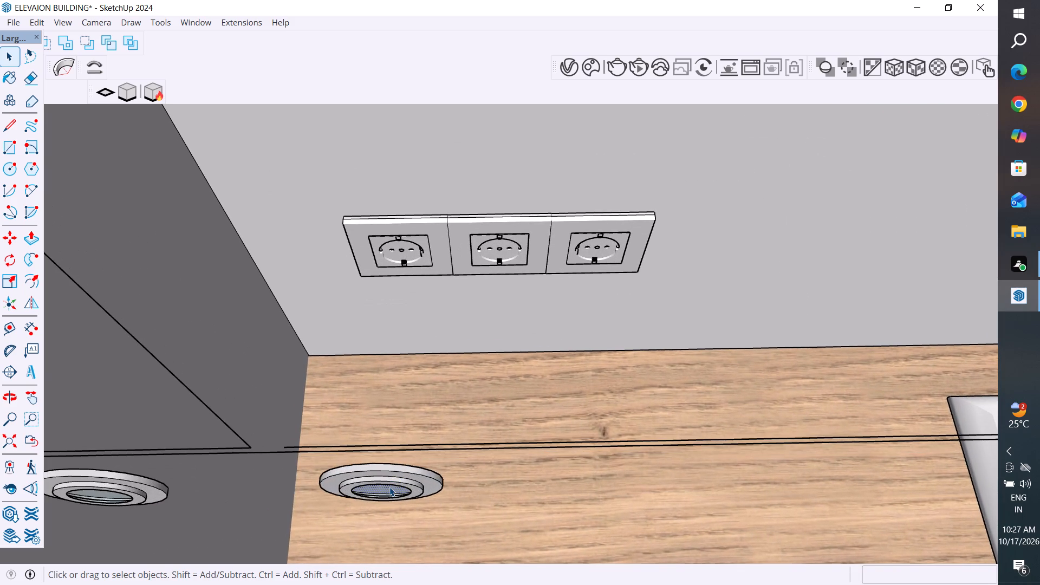
pyautogui.press('Delete')
pyautogui.scroll(3, 389, 487)
pyautogui.scroll(-3, 387, 485)
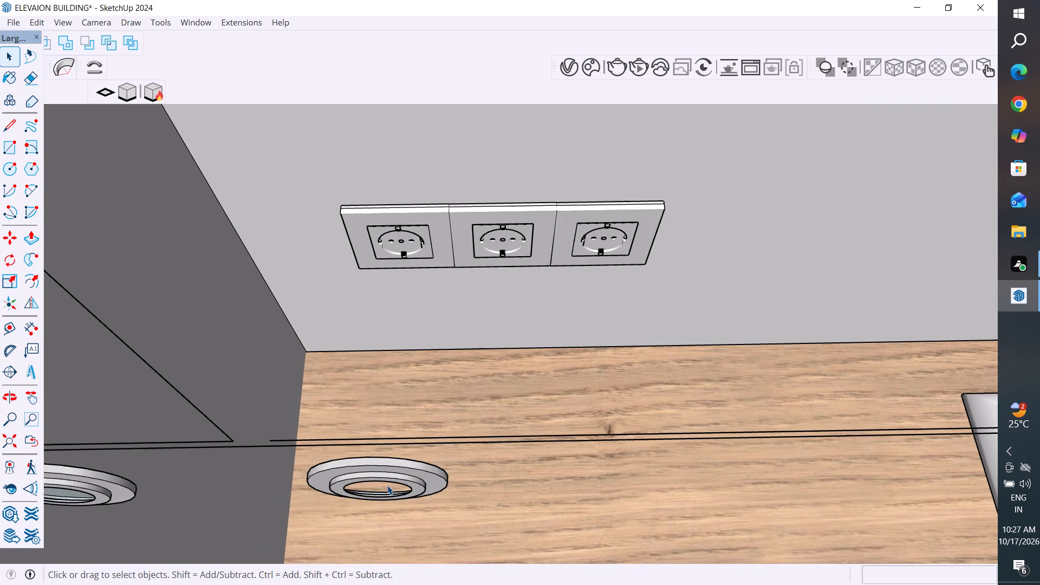
pyautogui.moveTo(391, 458); pyautogui.dragTo(398, 370, button='middle')
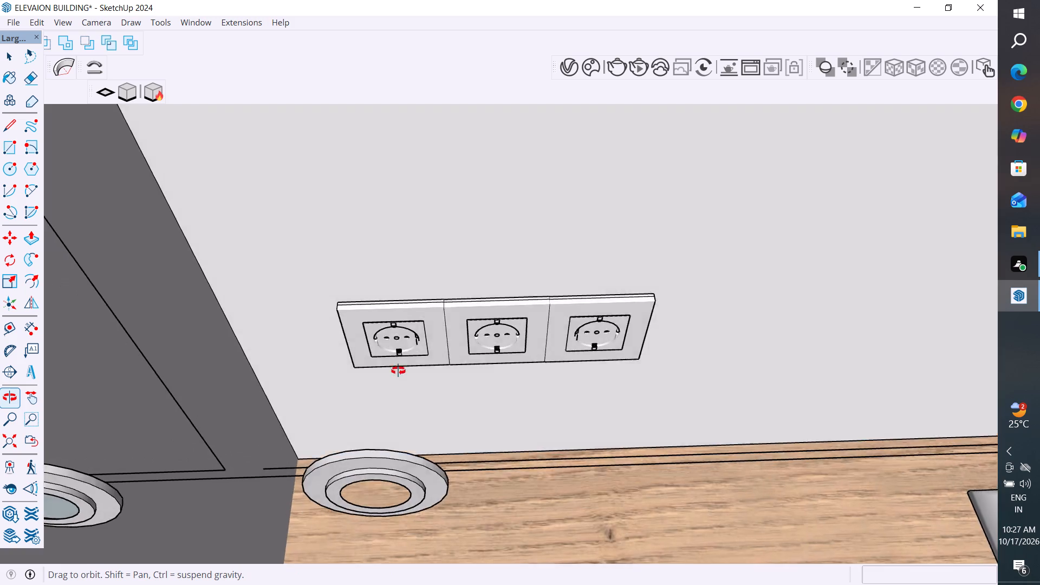
pyautogui.moveTo(398, 370); pyautogui.dragTo(434, 238, button='middle')
pyautogui.click(393, 434)
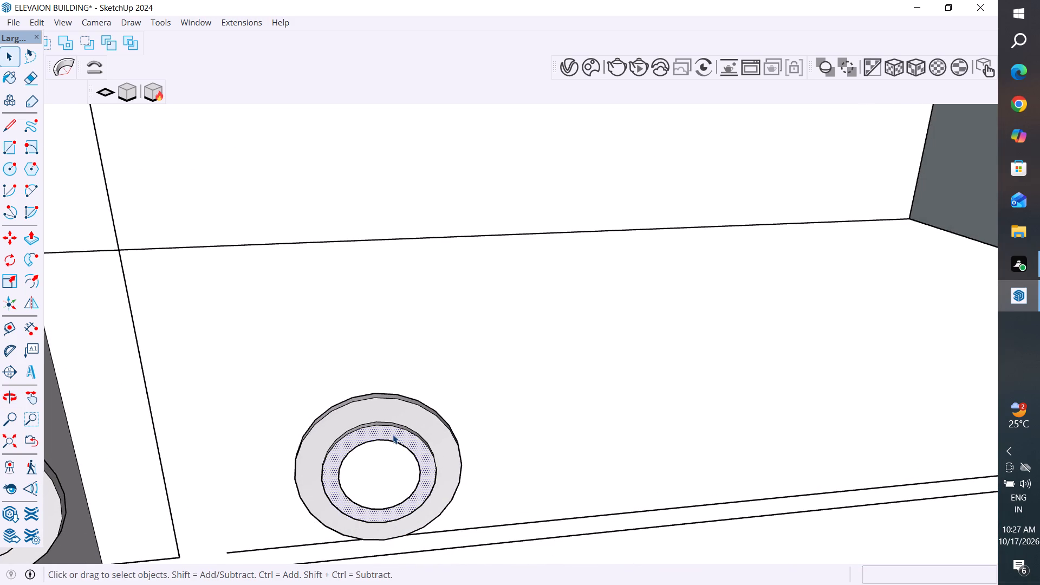
pyautogui.press('Delete')
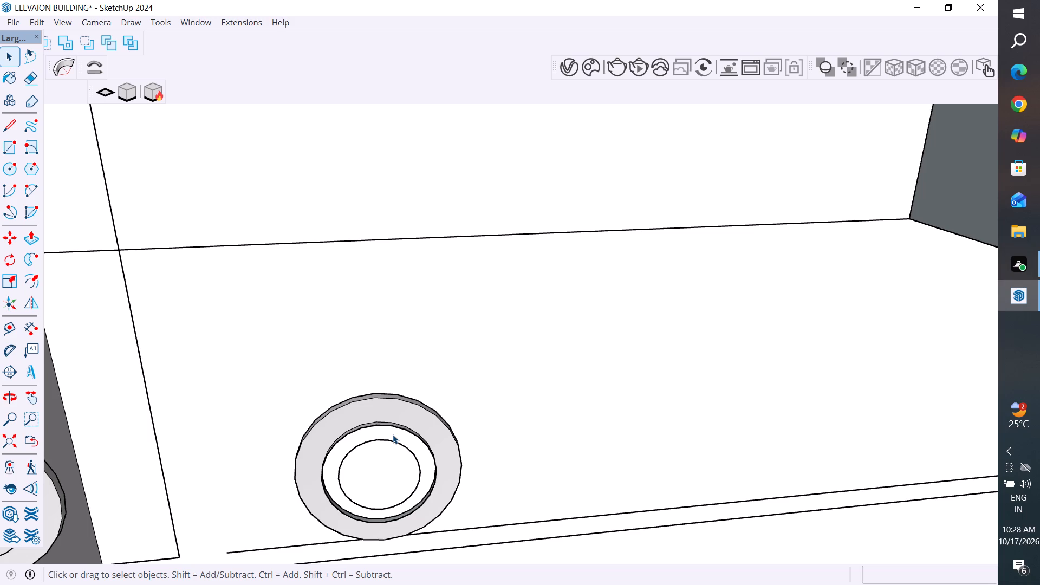
# Delete the outer ring face and the outer rim face of the same knob base.
pyautogui.scroll(-1, 393, 412)
pyautogui.moveTo(435, 447); pyautogui.dragTo(380, 581, button='middle')
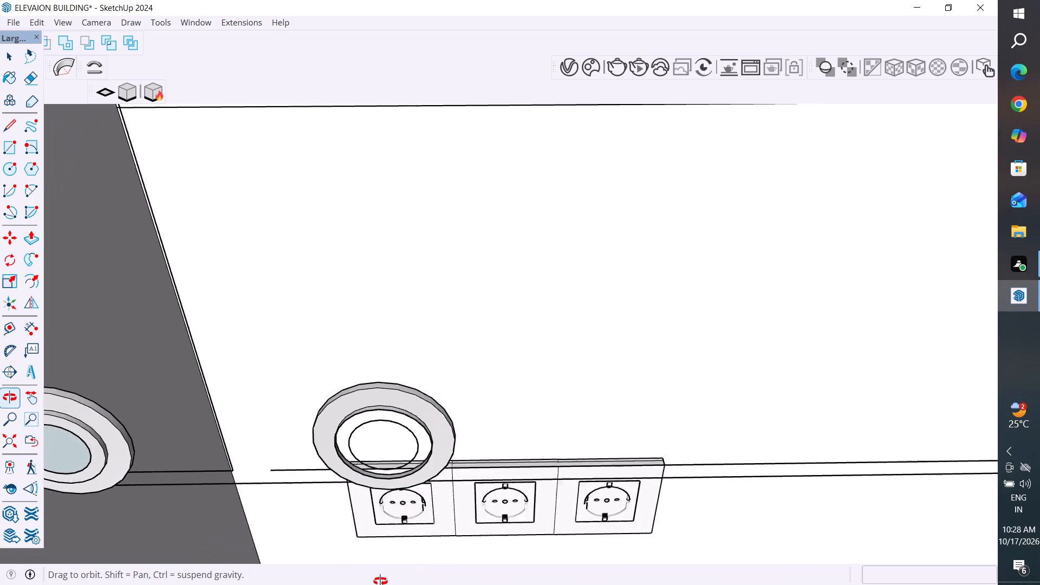
pyautogui.moveTo(380, 581); pyautogui.dragTo(380, 584, button='middle')
pyautogui.scroll(4, 376, 365)
pyautogui.scroll(-3, 377, 382)
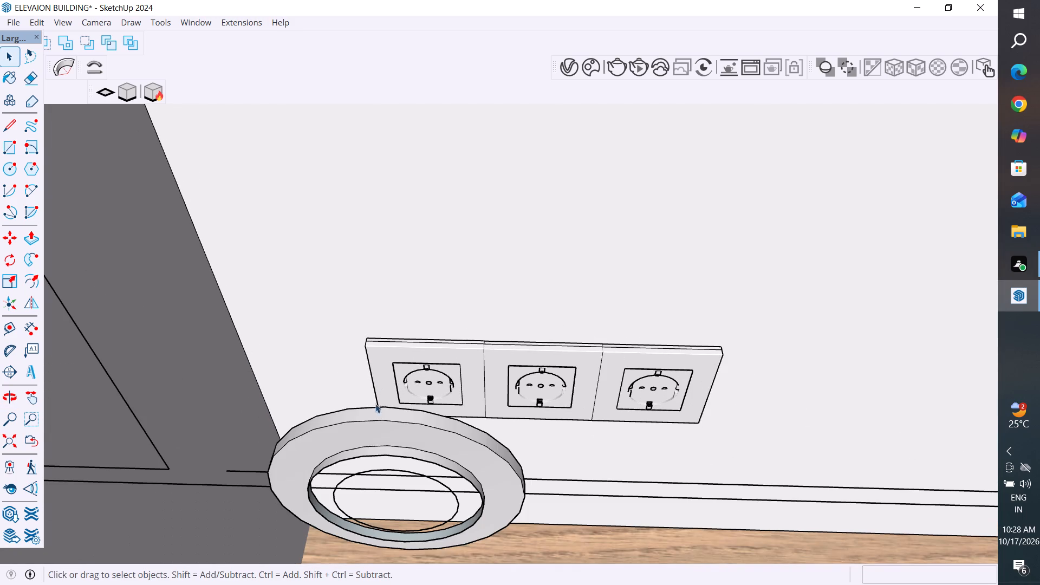
pyautogui.click(386, 433)
pyautogui.press('Delete')
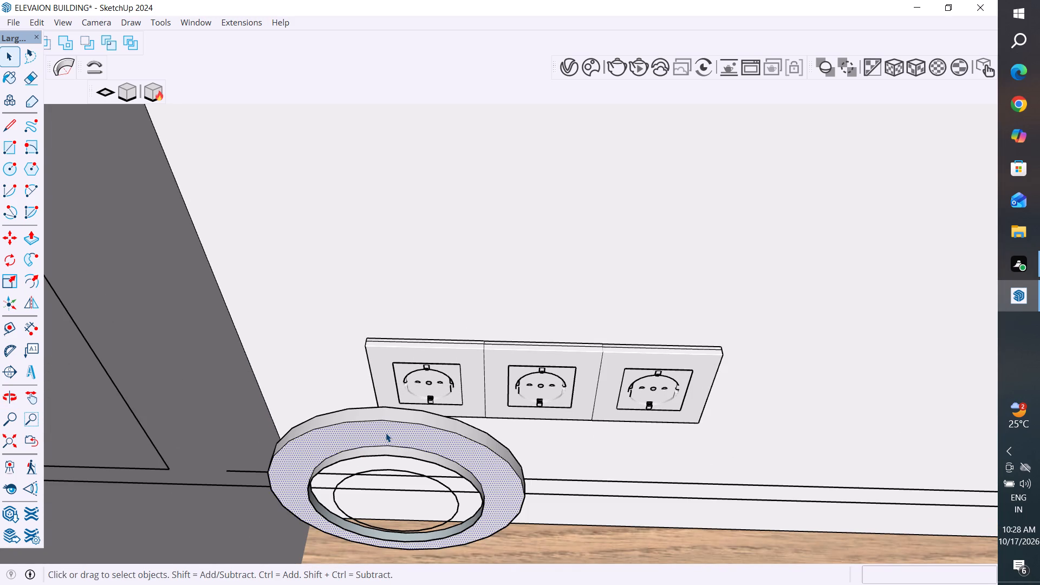
pyautogui.click(361, 417)
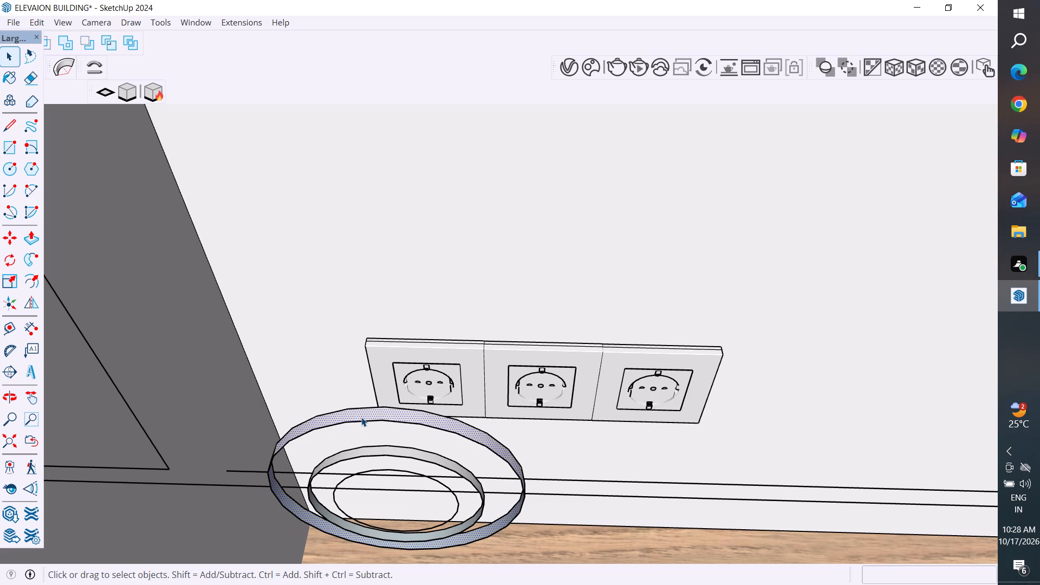
pyautogui.press('Delete')
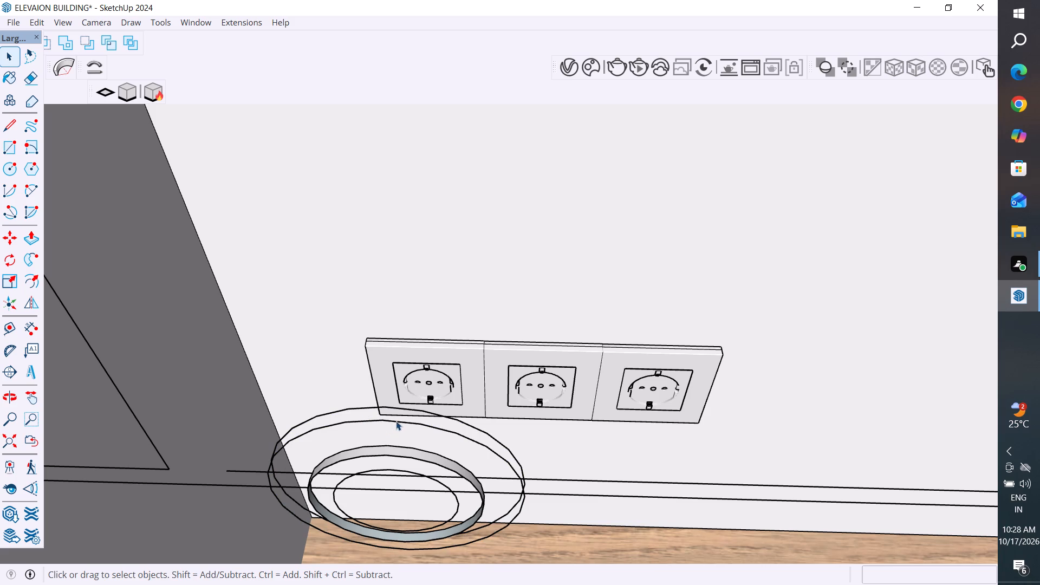
# Delete three upper edge segments, the remaining rim face and one lower outer-circle segment of the knob base nearer the range hood.
pyautogui.click(423, 425)
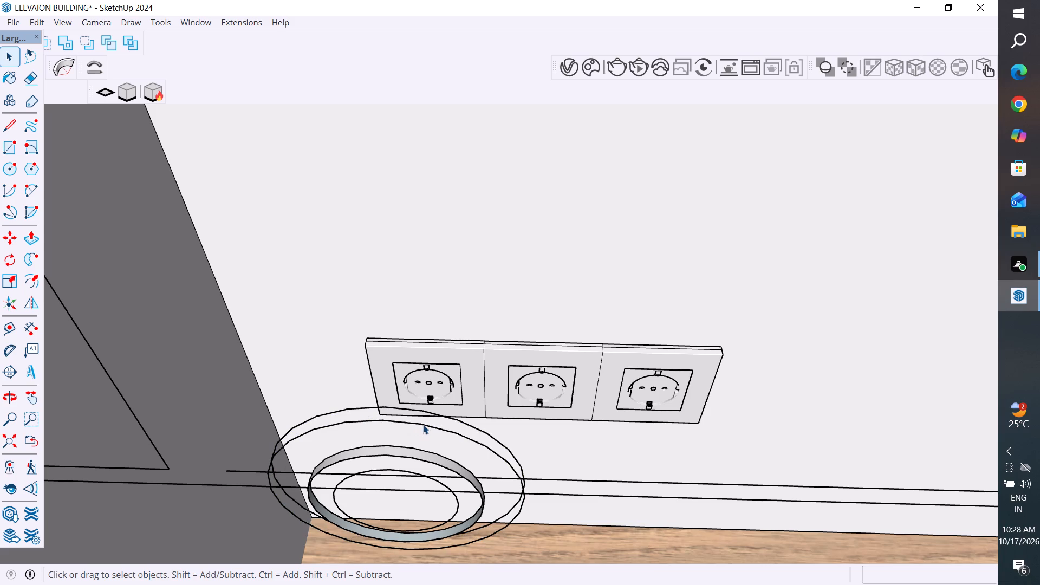
pyautogui.press('Delete')
pyautogui.click(413, 422)
pyautogui.press('Delete')
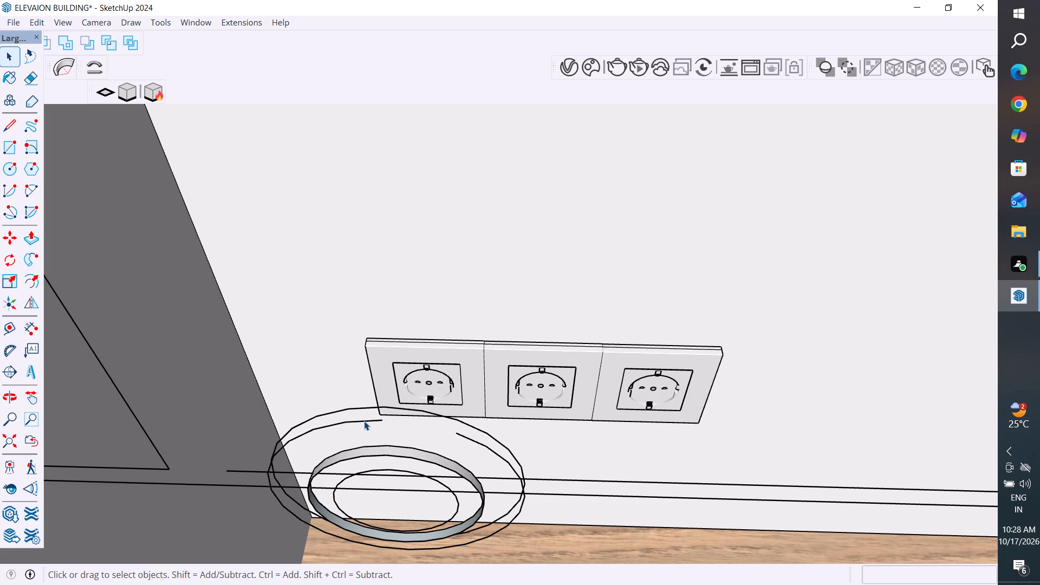
pyautogui.click(365, 420)
pyautogui.press('Delete')
pyautogui.click(392, 451)
pyautogui.press('Delete')
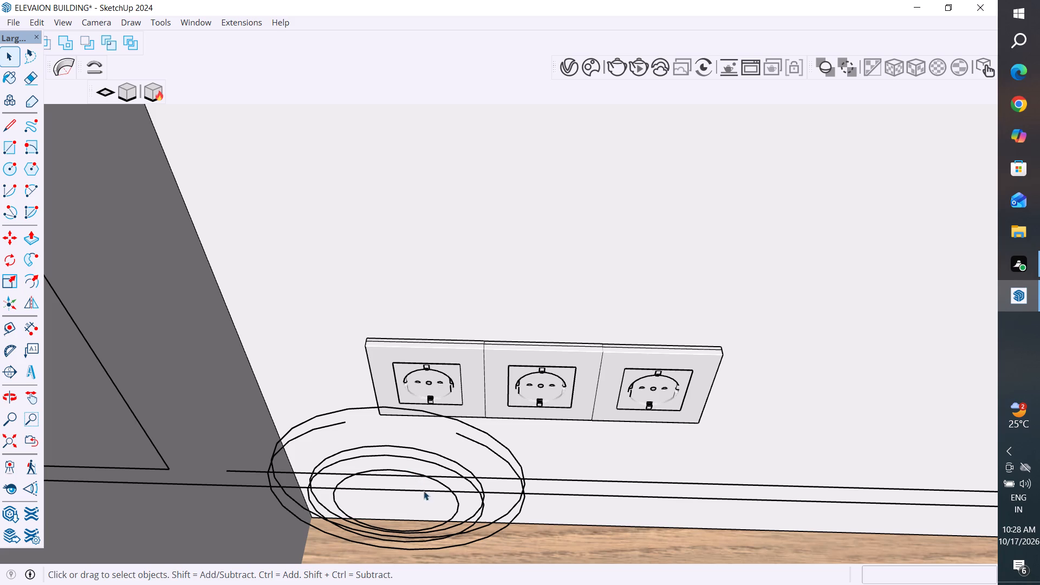
pyautogui.click(415, 549)
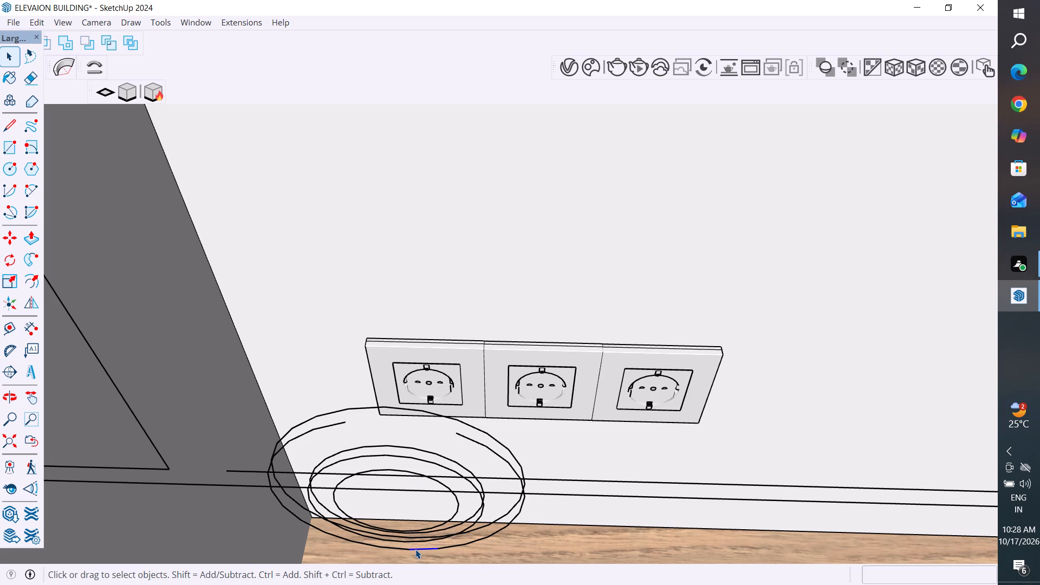
pyautogui.press('Delete')
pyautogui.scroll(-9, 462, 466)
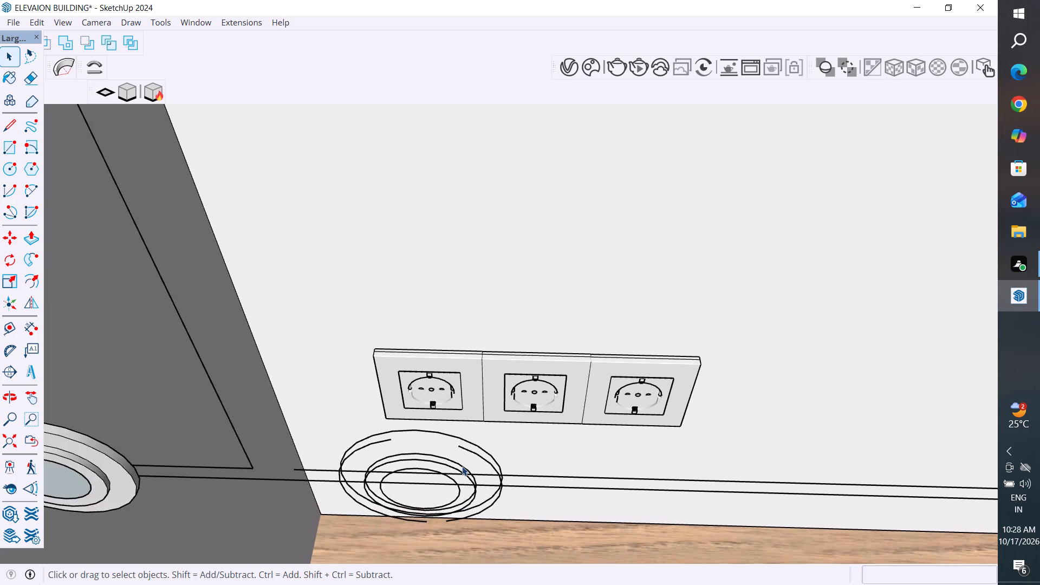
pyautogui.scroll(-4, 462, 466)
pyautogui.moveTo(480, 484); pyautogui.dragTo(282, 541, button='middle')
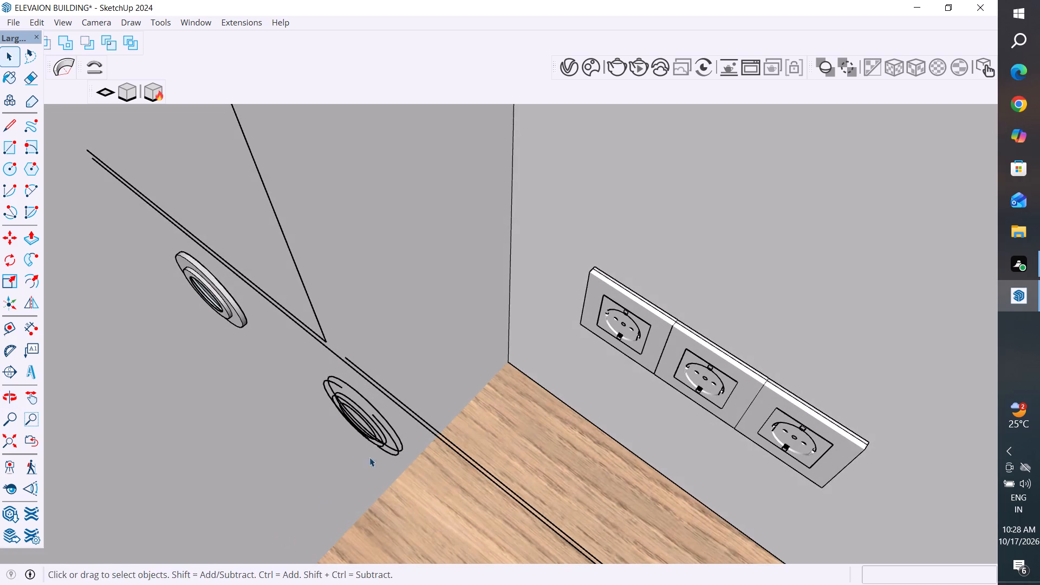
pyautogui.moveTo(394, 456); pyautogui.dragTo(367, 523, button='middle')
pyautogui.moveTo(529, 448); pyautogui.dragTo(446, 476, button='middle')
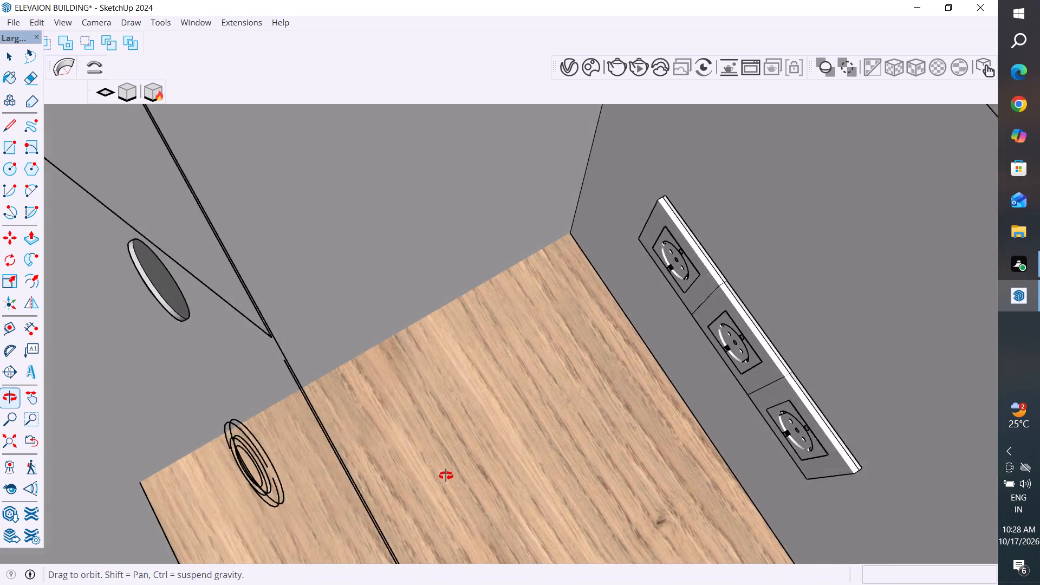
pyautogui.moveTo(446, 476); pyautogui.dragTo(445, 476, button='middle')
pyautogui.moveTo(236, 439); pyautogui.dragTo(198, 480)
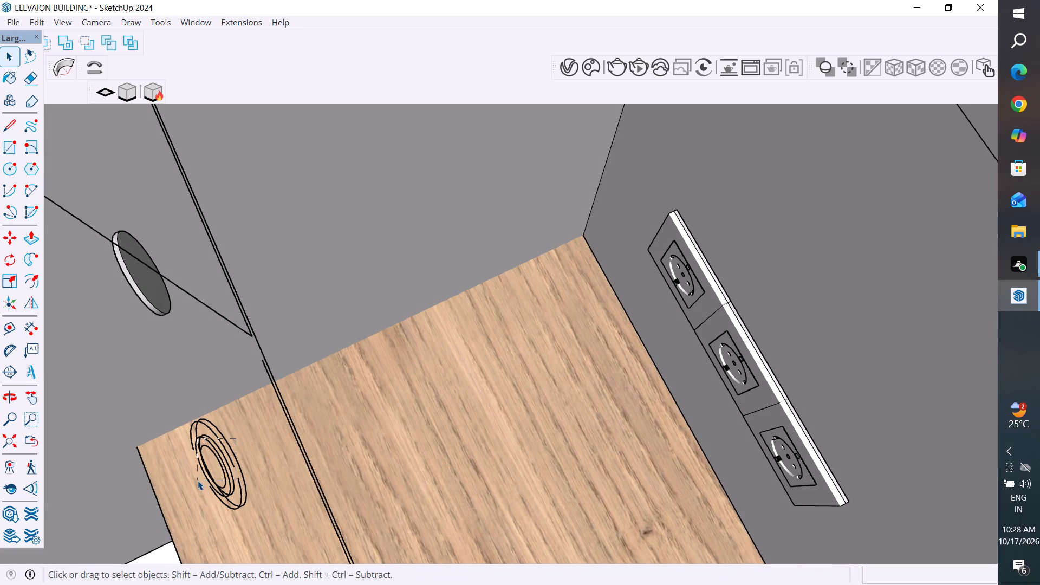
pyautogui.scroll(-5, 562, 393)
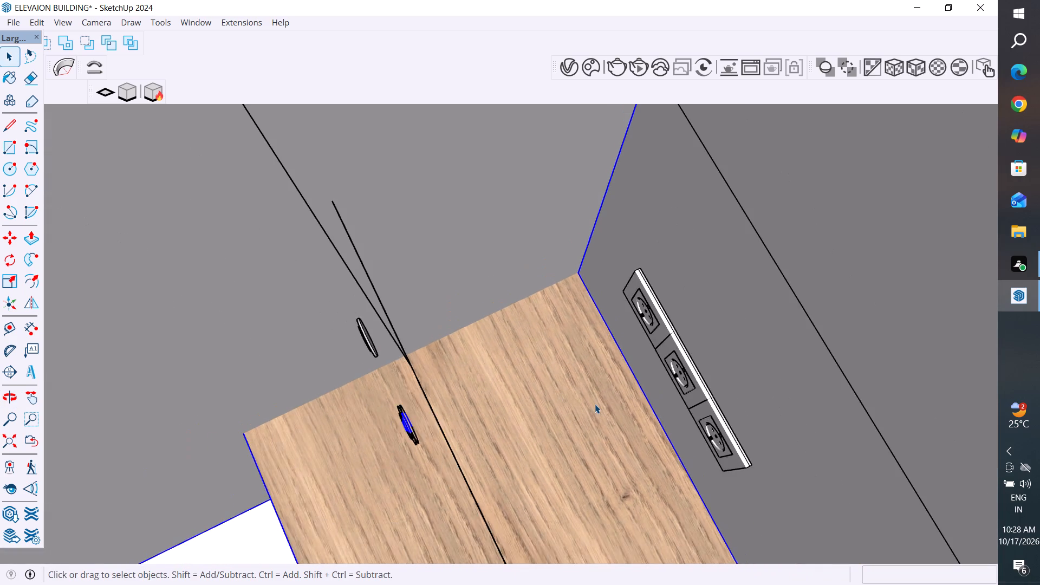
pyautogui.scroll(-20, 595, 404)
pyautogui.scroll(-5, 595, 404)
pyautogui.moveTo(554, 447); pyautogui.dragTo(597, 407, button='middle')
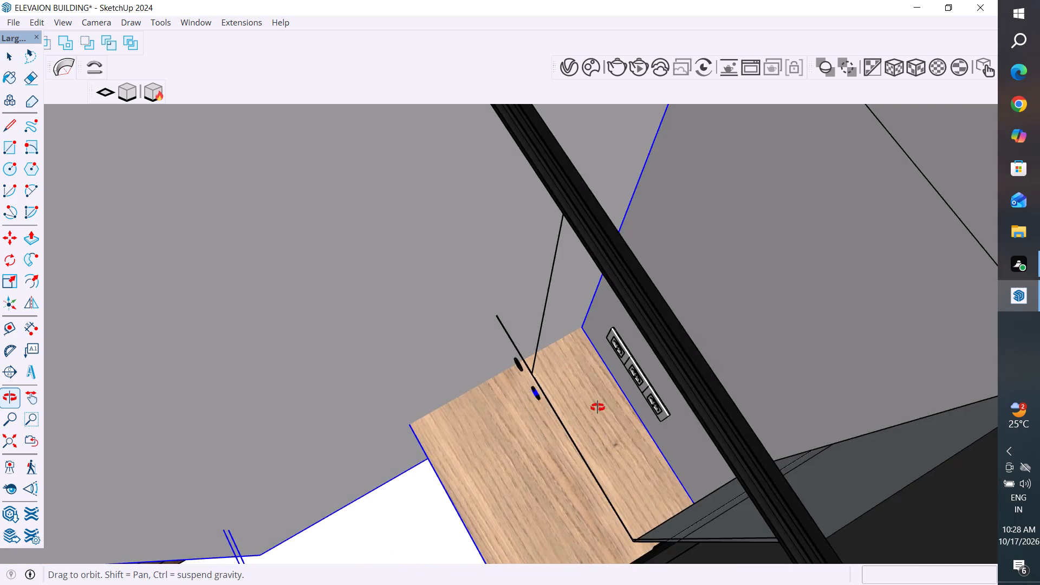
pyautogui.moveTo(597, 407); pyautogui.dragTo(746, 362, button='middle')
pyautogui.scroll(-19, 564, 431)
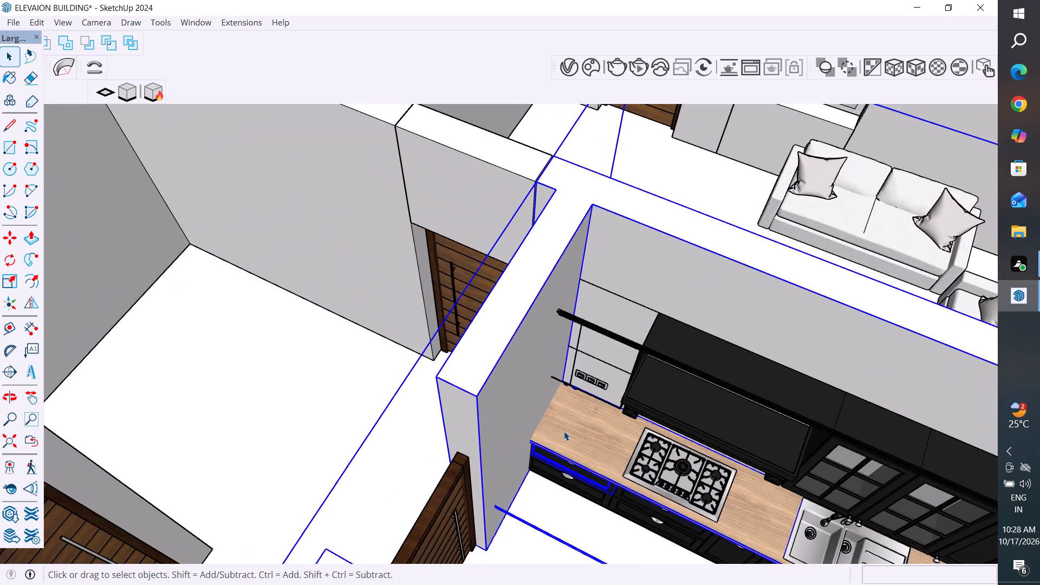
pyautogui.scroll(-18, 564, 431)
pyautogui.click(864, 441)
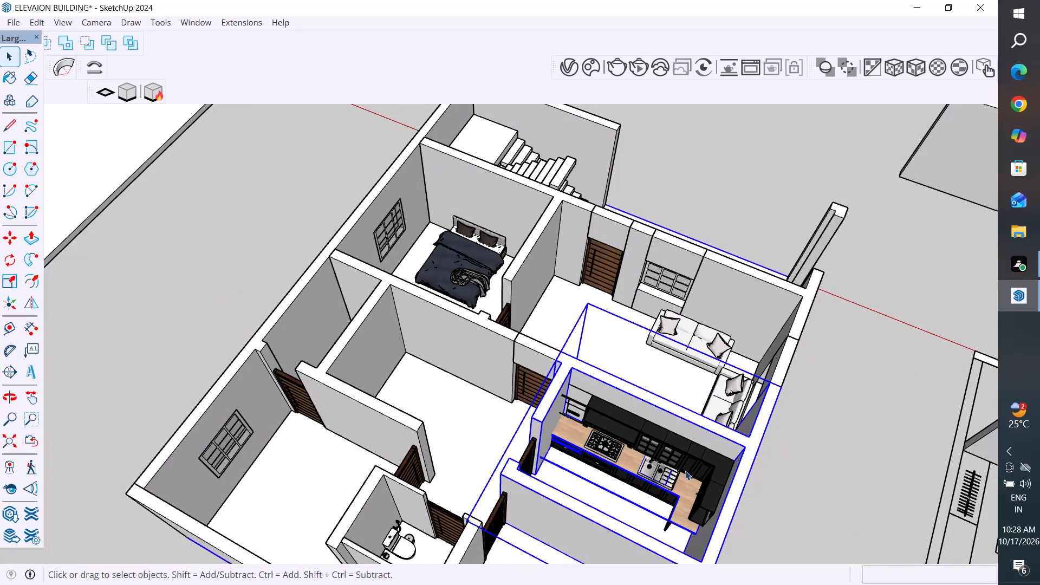
# Hide the wall group enclosing the kitchen.
pyautogui.scroll(4, 553, 433)
pyautogui.moveTo(612, 485); pyautogui.dragTo(549, 385, button='middle')
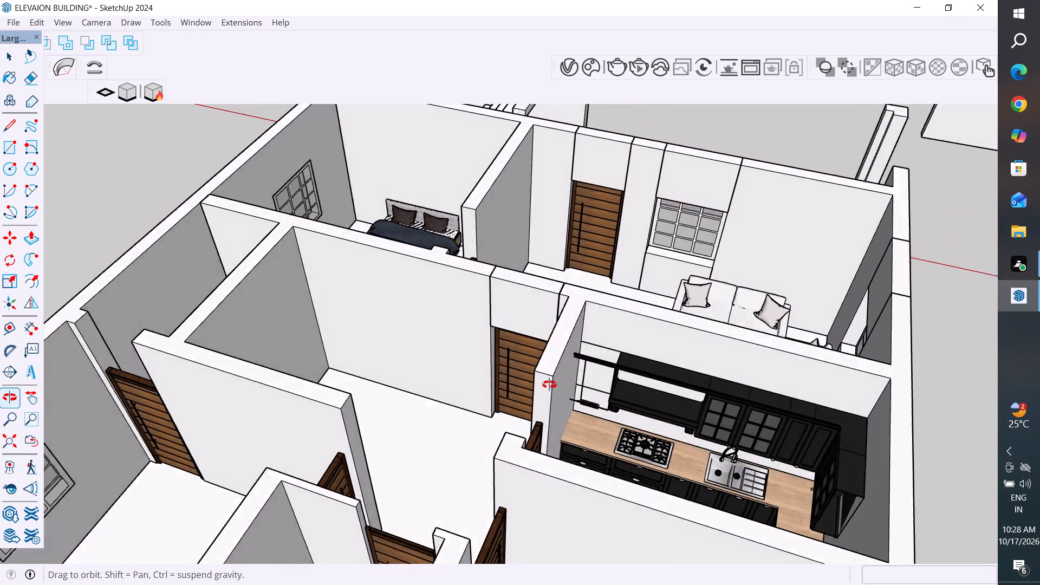
pyautogui.moveTo(549, 385); pyautogui.dragTo(528, 367, button='middle')
pyautogui.click(511, 376)
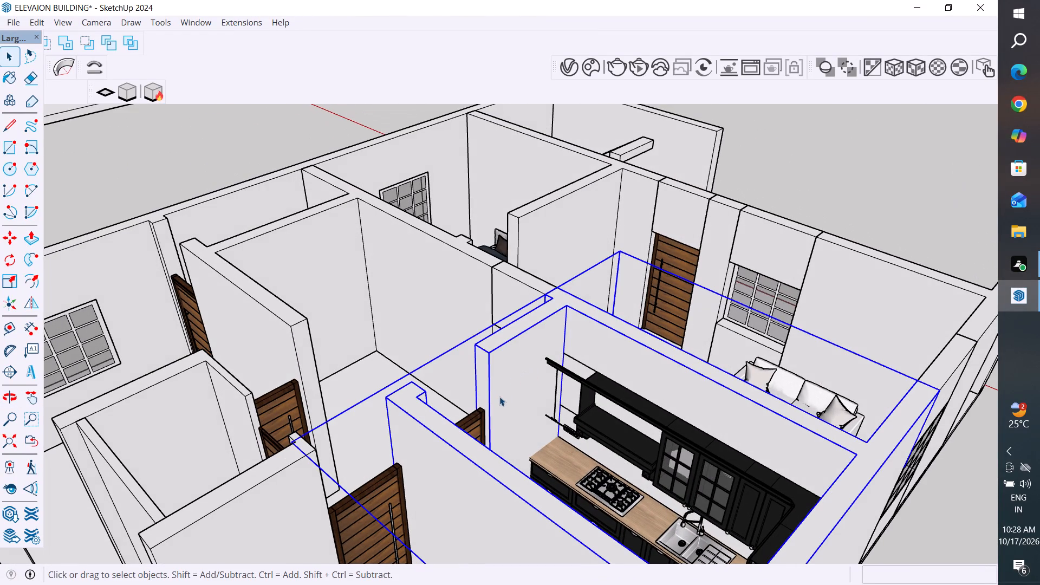
pyautogui.rightClick(490, 391)
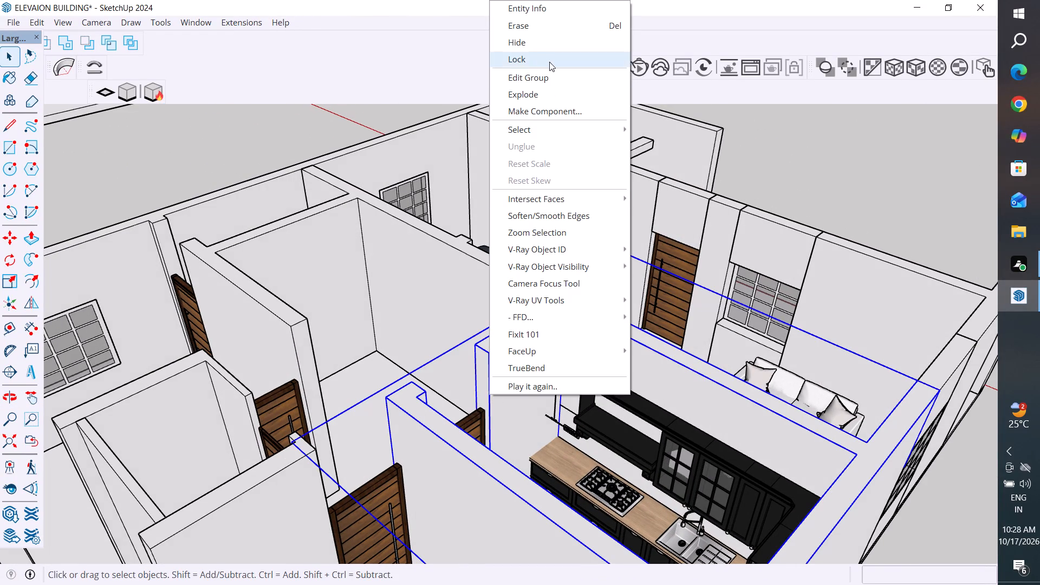
pyautogui.click(528, 46)
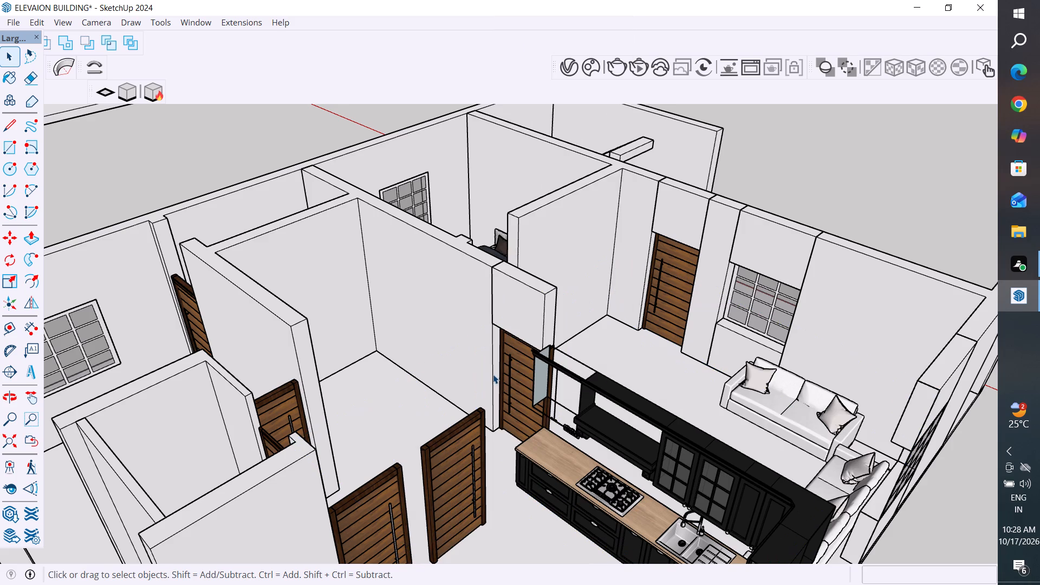
# Delete the black side panel face at the open end of the removed upper cabinet.
pyautogui.moveTo(511, 441); pyautogui.dragTo(600, 347, button='middle')
pyautogui.scroll(4, 539, 424)
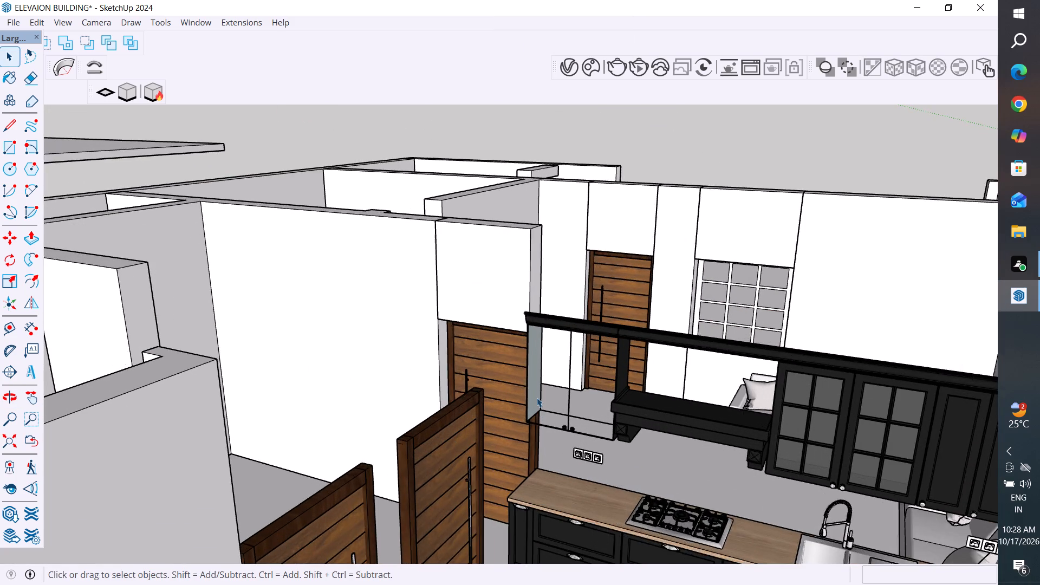
pyautogui.scroll(5, 537, 398)
pyautogui.moveTo(538, 416); pyautogui.dragTo(870, 508, button='middle')
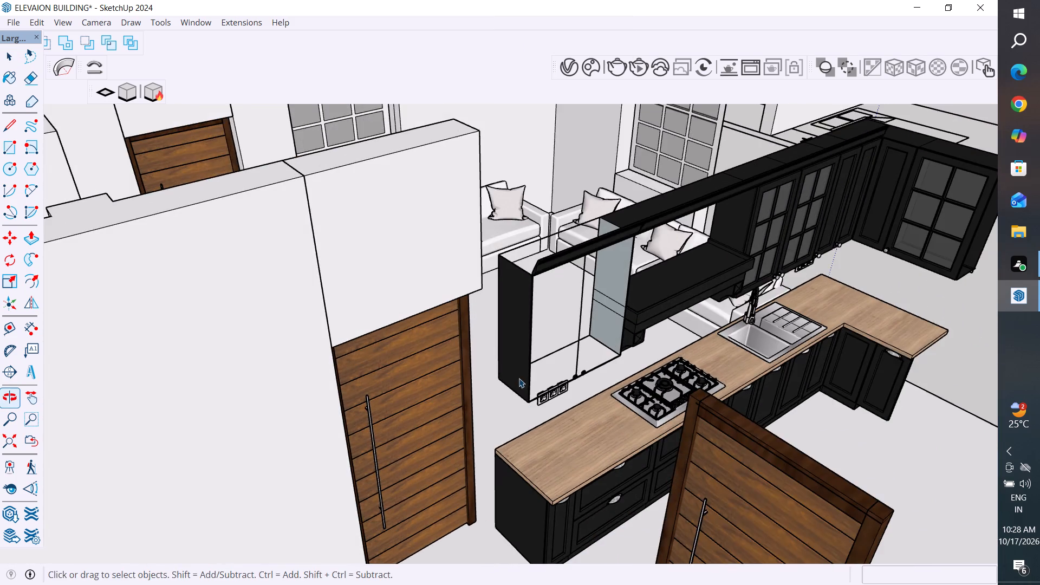
pyautogui.scroll(3, 532, 330)
pyautogui.click(506, 313)
pyautogui.rightClick(506, 313)
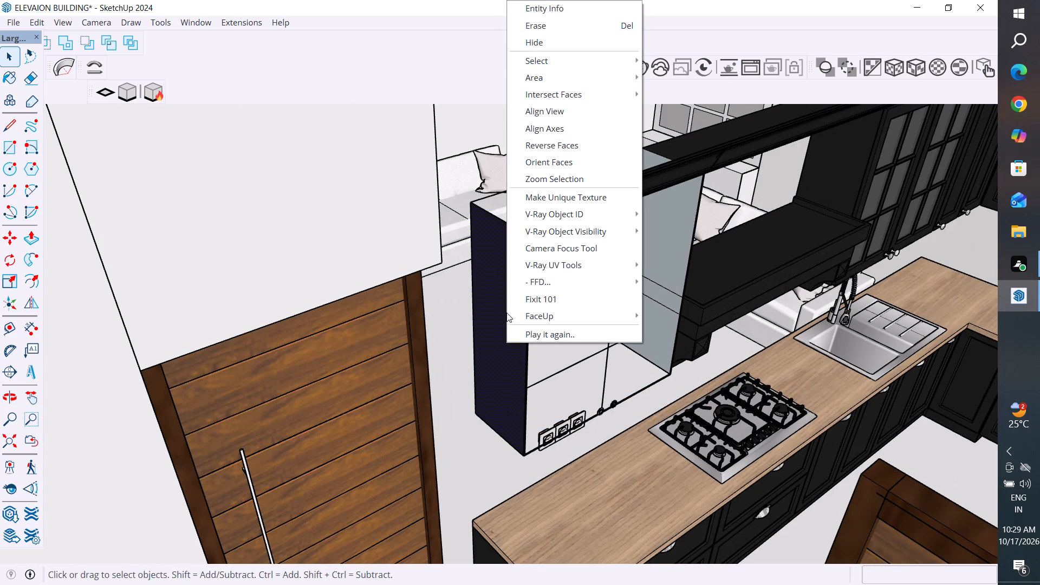
pyautogui.click(495, 321)
pyautogui.press('Delete')
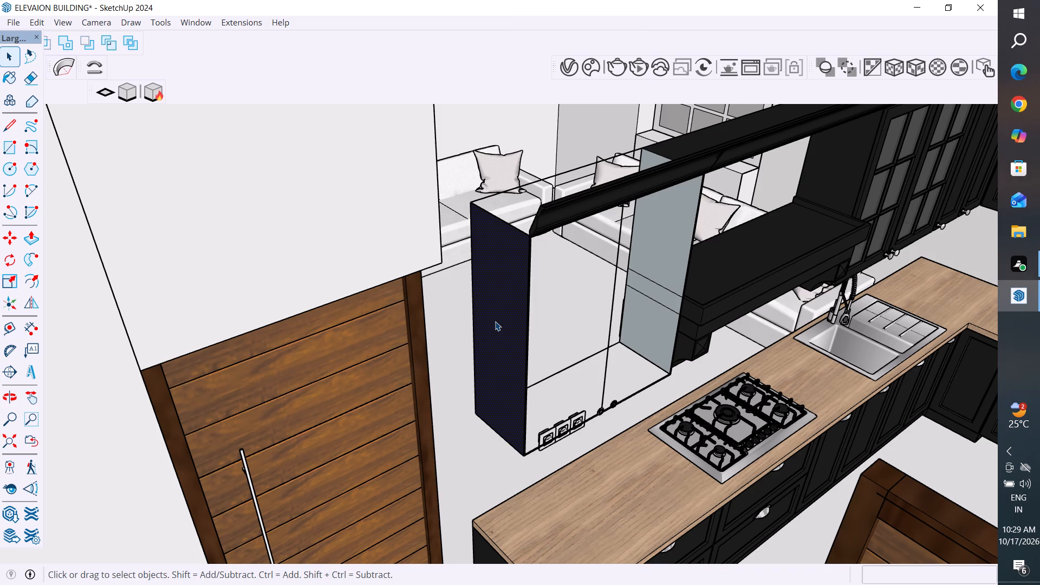
# Delete the removed panel's bottom edge, its rear vertical edge and both front vertical edges, plus the cabinet's rear bottom edge.
pyautogui.click(493, 432)
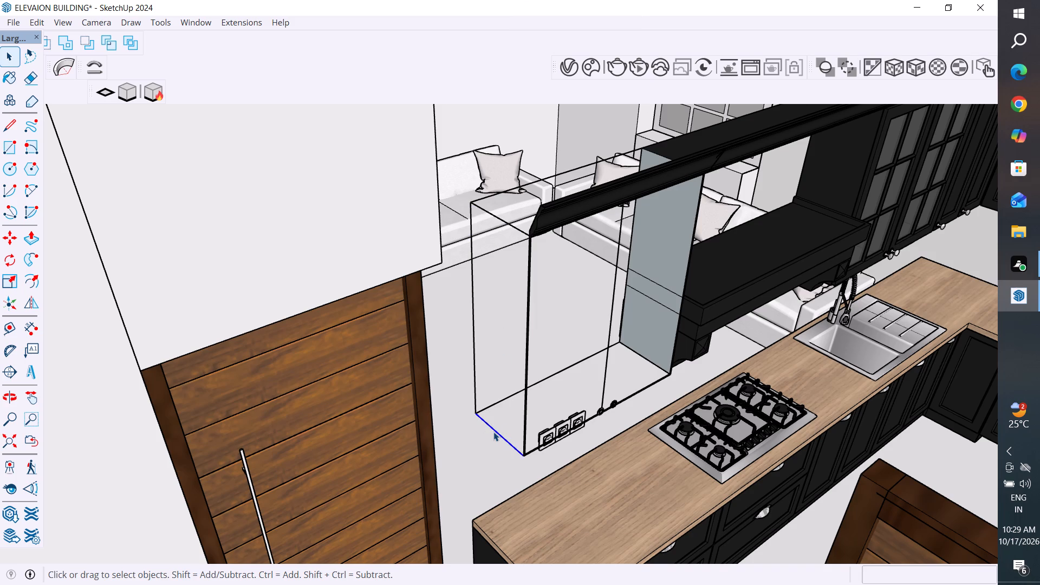
pyautogui.press('Delete')
pyautogui.click(490, 407)
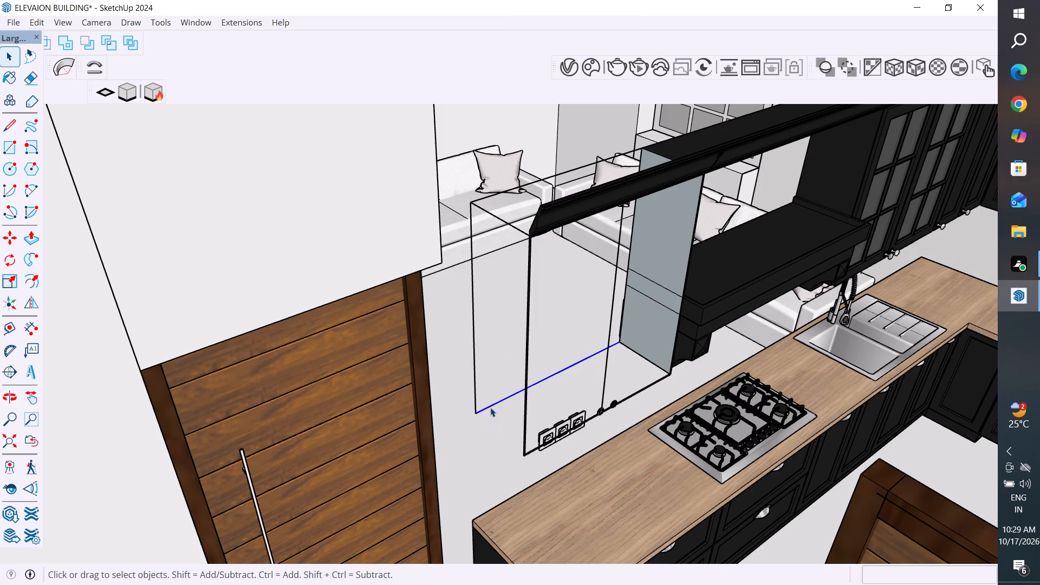
pyautogui.press('Delete')
pyautogui.click(476, 393)
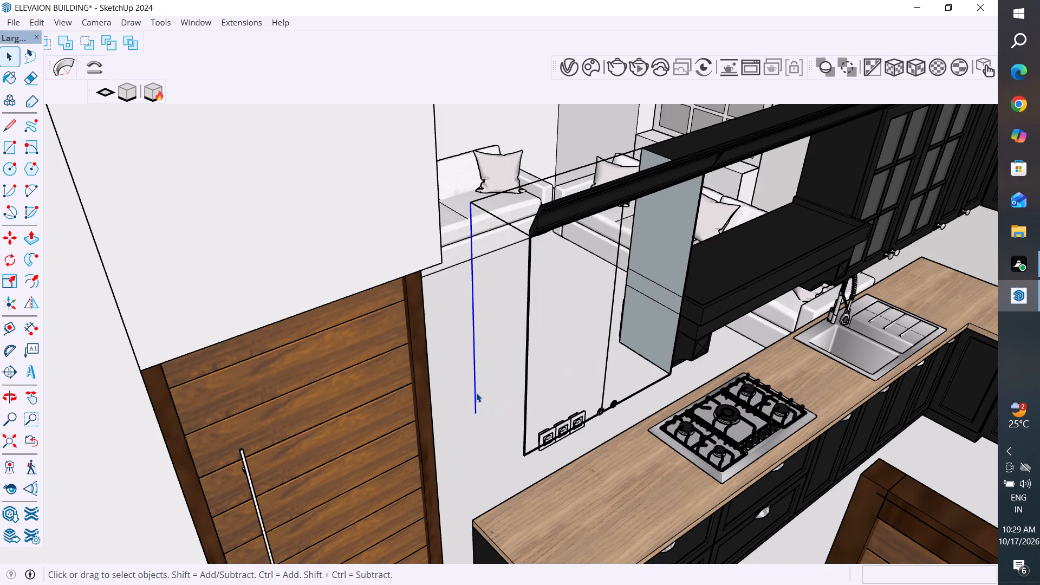
pyautogui.press('Delete')
pyautogui.click(527, 379)
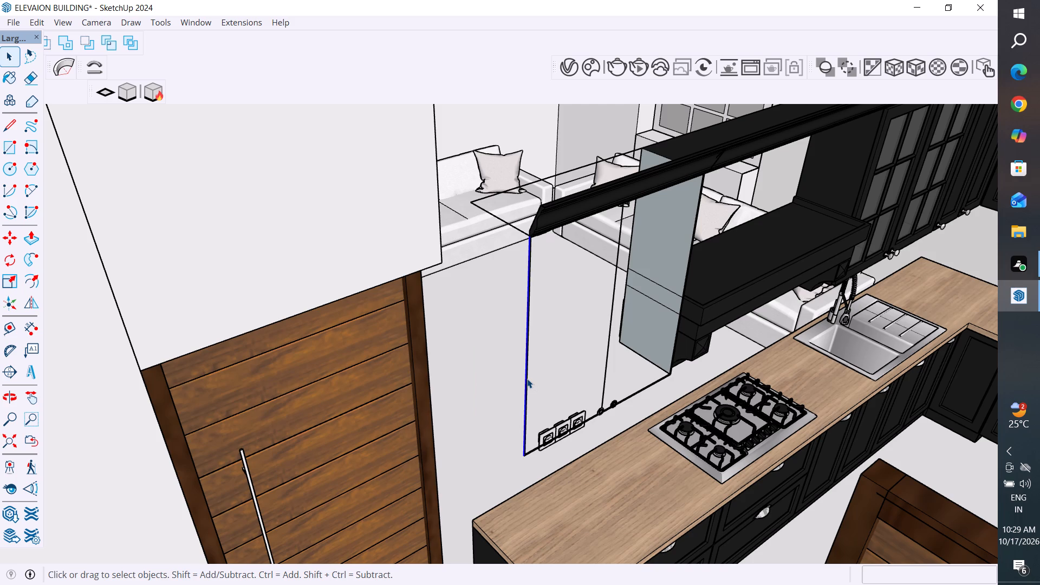
pyautogui.press('Delete')
pyautogui.click(527, 379)
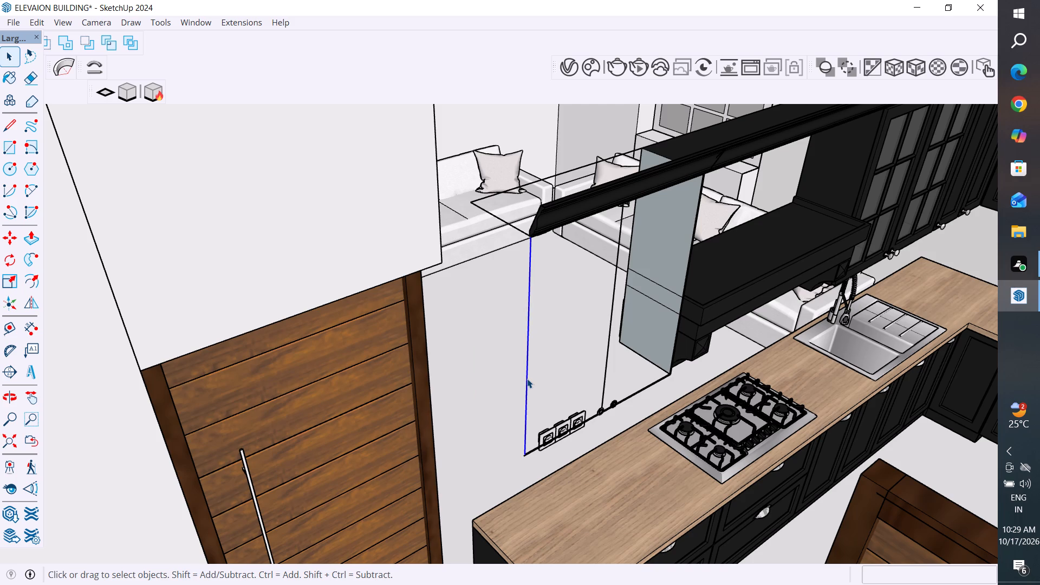
pyautogui.press('Delete')
# Delete the three leftover horizontal edge pieces along the removed cabinet's front bottom, above the sockets and up to the range hood.
pyautogui.scroll(4, 573, 453)
pyautogui.moveTo(561, 427); pyautogui.dragTo(560, 383, button='middle')
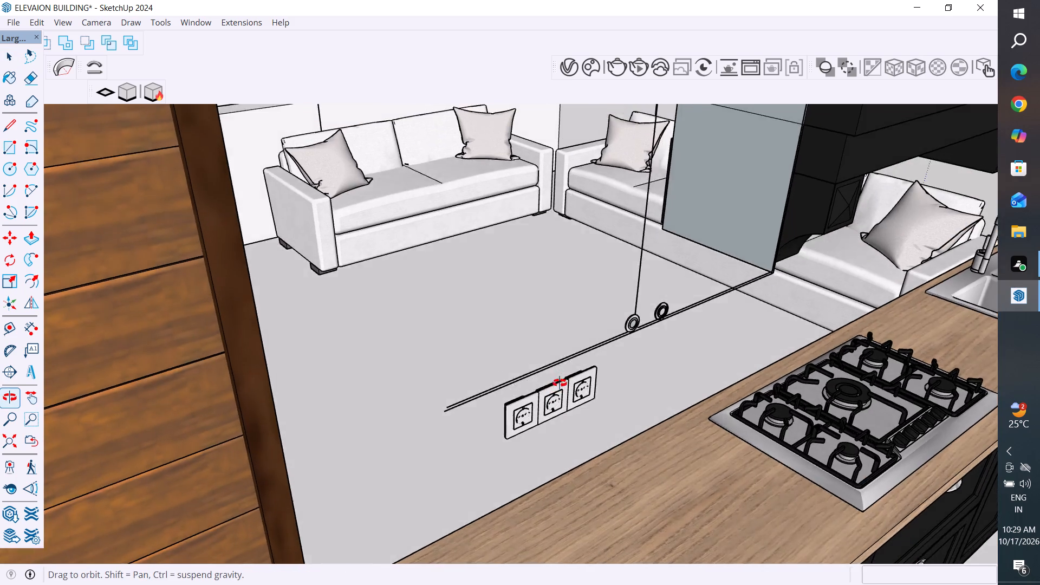
pyautogui.moveTo(560, 383); pyautogui.dragTo(575, 356, button='middle')
pyautogui.scroll(4, 513, 288)
pyautogui.scroll(-2, 509, 290)
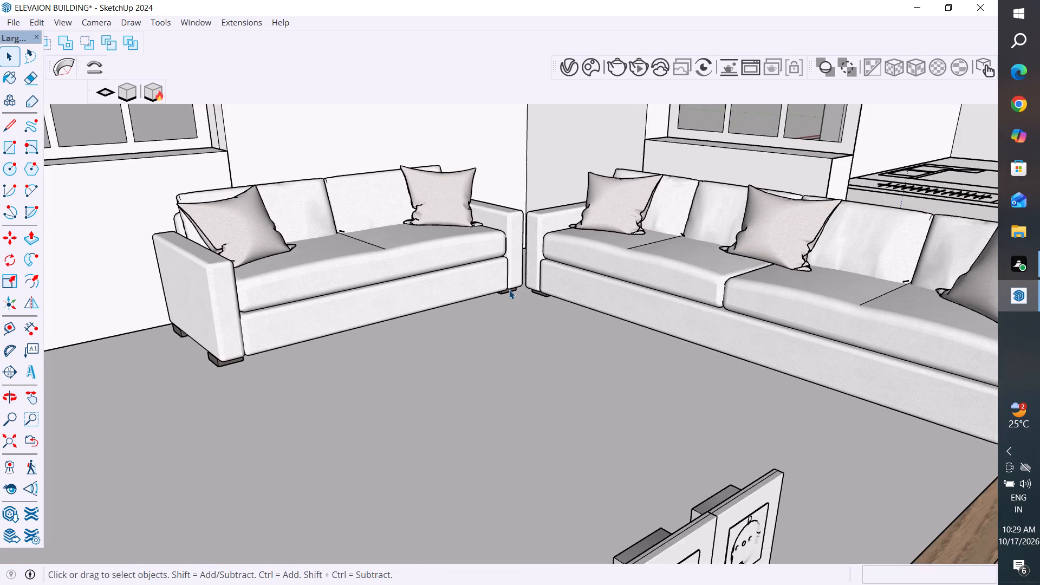
pyautogui.scroll(-1, 509, 290)
pyautogui.click(446, 352)
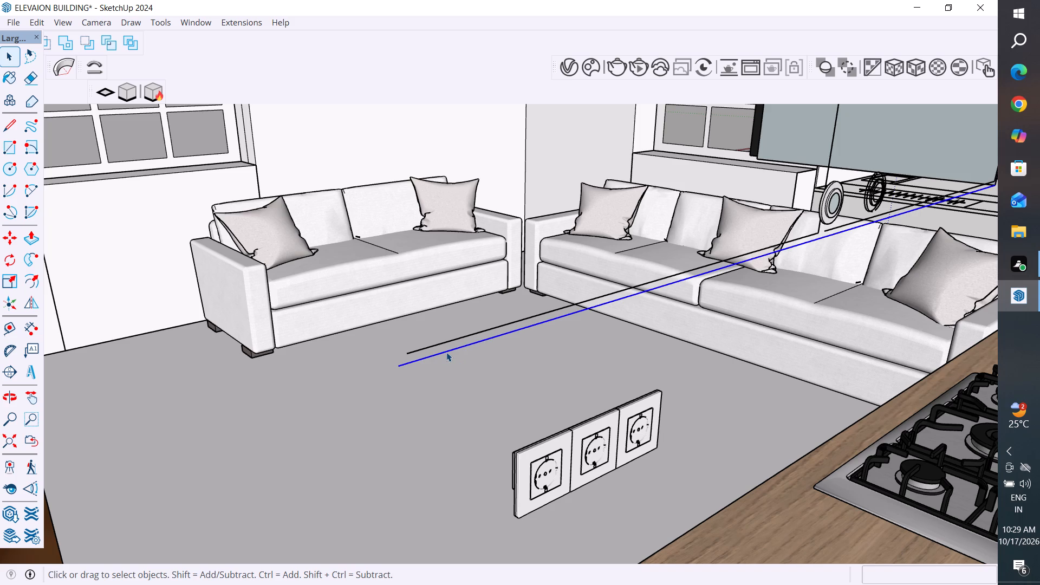
pyautogui.press('Delete')
pyautogui.scroll(-5, 395, 467)
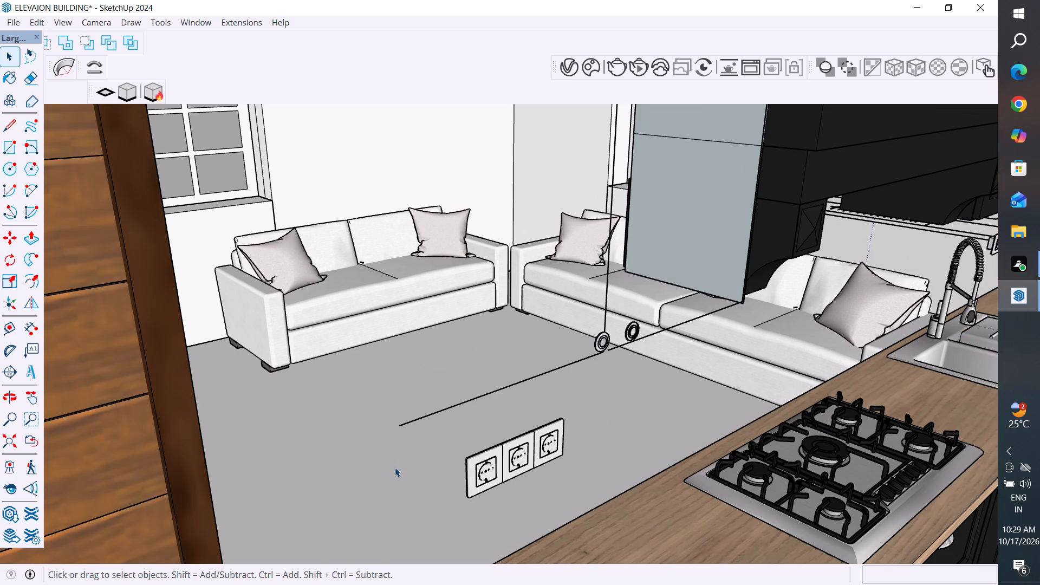
pyautogui.click(586, 360)
pyautogui.press('Delete')
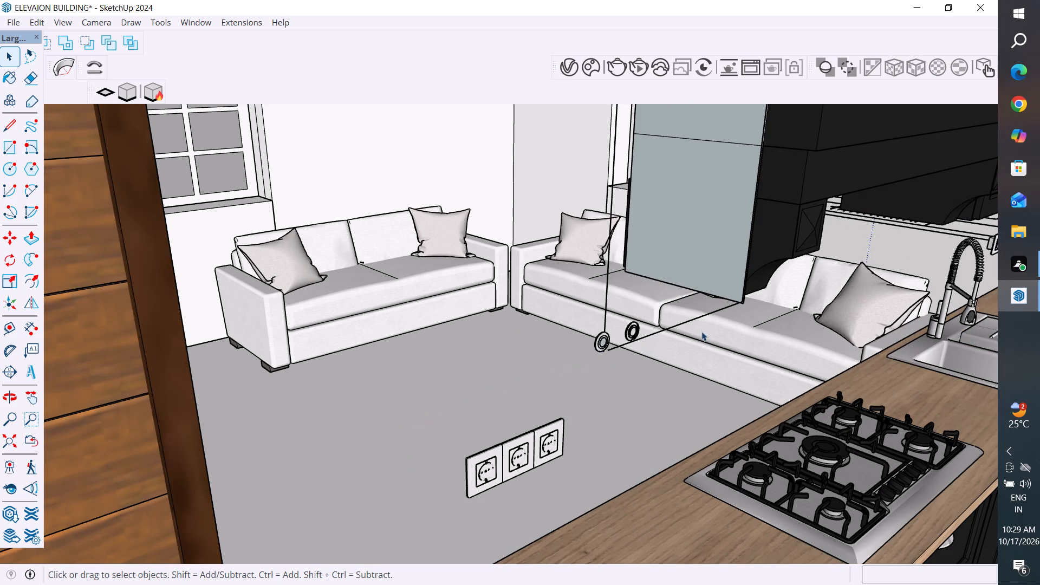
pyautogui.moveTo(702, 349); pyautogui.dragTo(623, 388, button='middle')
pyautogui.scroll(4, 622, 387)
pyautogui.click(622, 386)
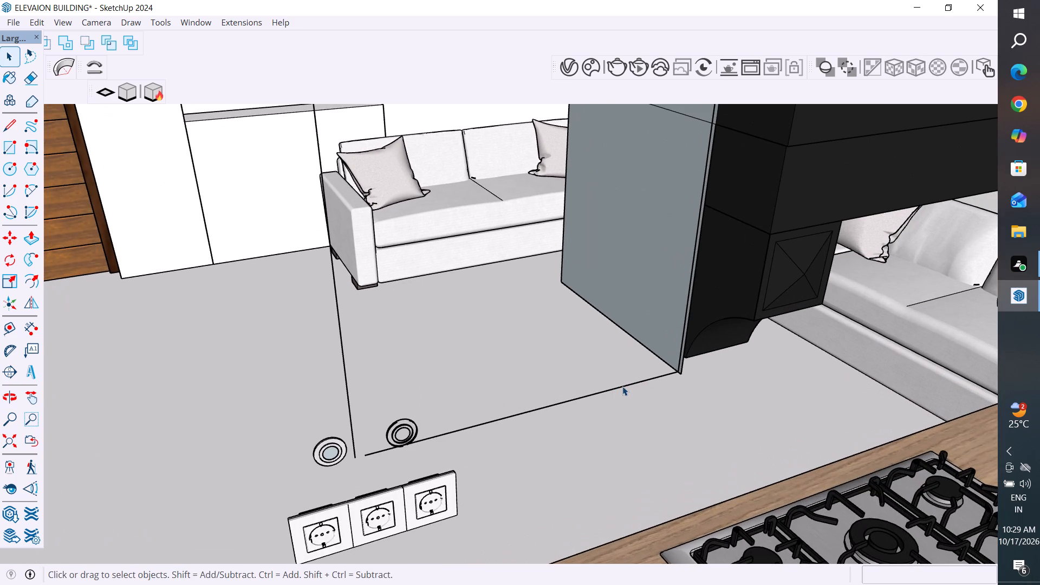
pyautogui.press('Delete')
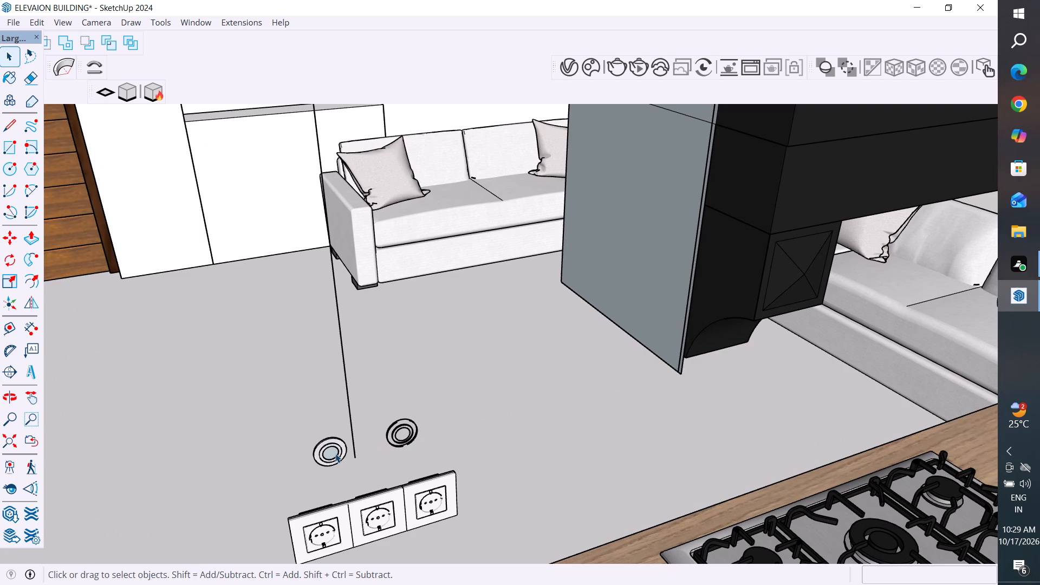
# Delete the two round fittings above the sockets, their leftover fragments and the removed cabinet's remaining vertical edge.
pyautogui.moveTo(346, 439); pyautogui.dragTo(314, 461)
pyautogui.press('Delete')
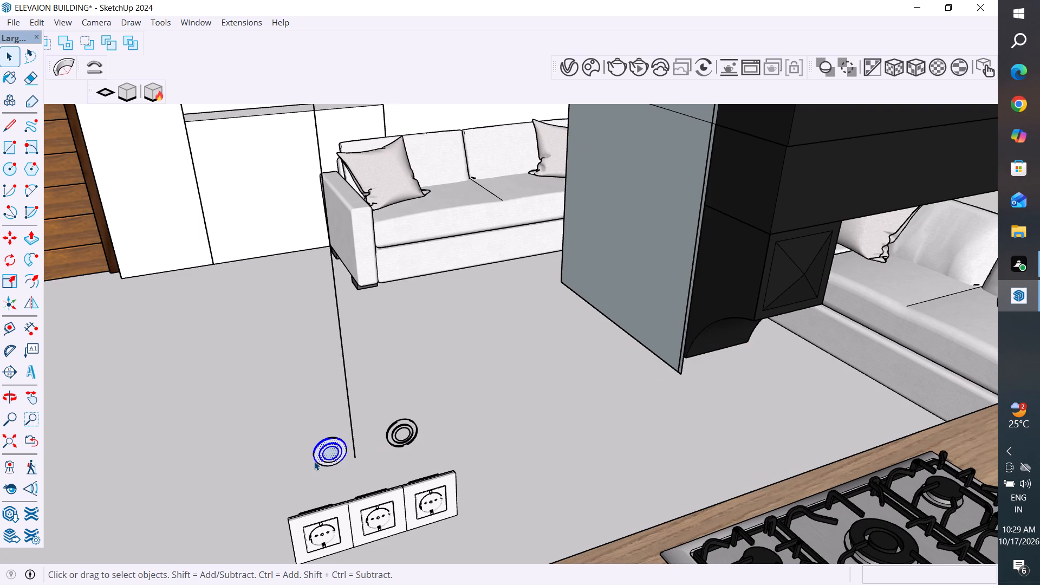
pyautogui.moveTo(322, 464); pyautogui.dragTo(356, 393, button='middle')
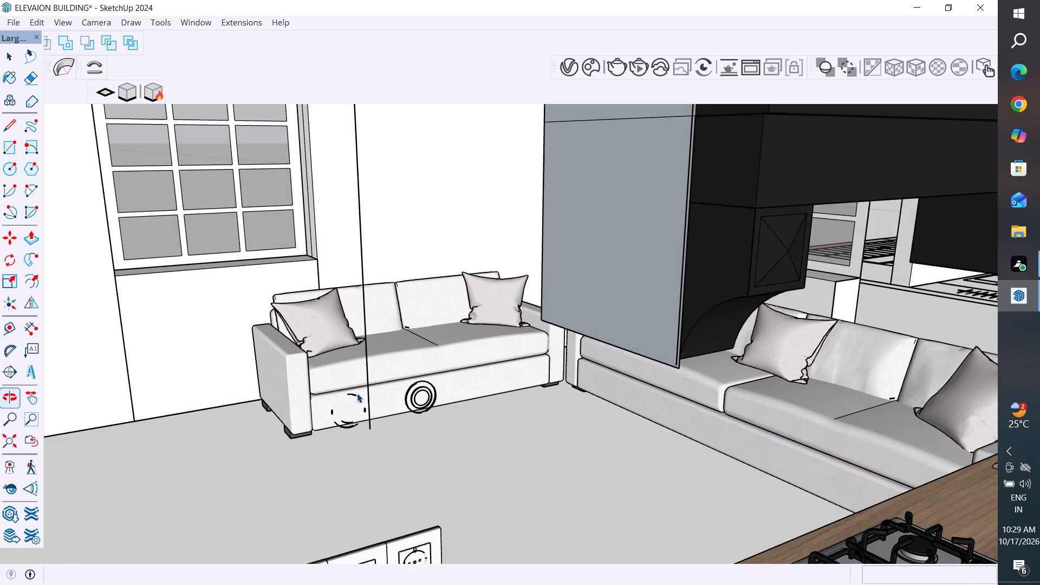
pyautogui.moveTo(354, 438); pyautogui.dragTo(321, 458, button='middle')
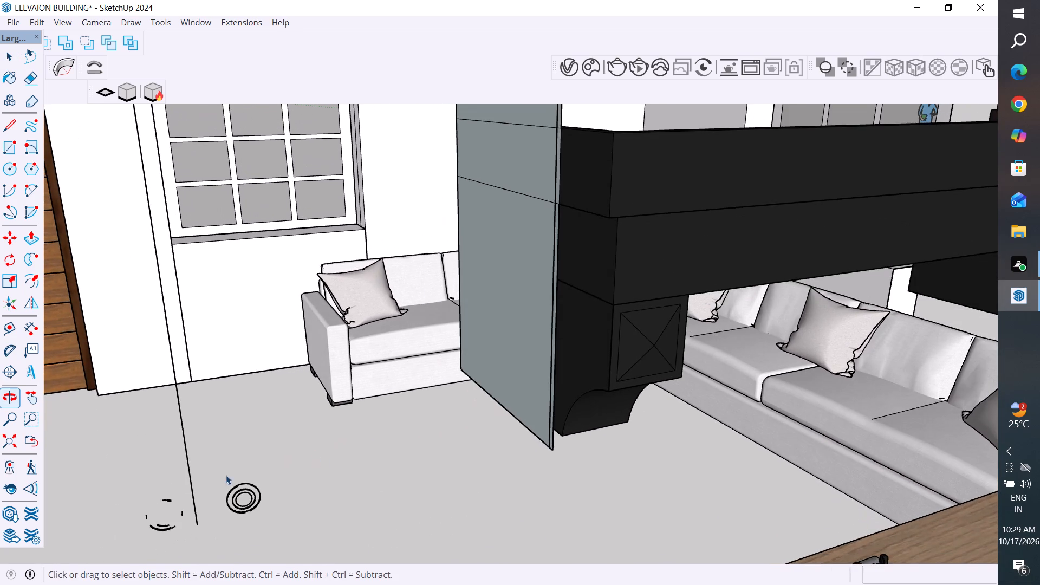
pyautogui.scroll(-3, 218, 477)
pyautogui.moveTo(253, 470); pyautogui.dragTo(183, 498)
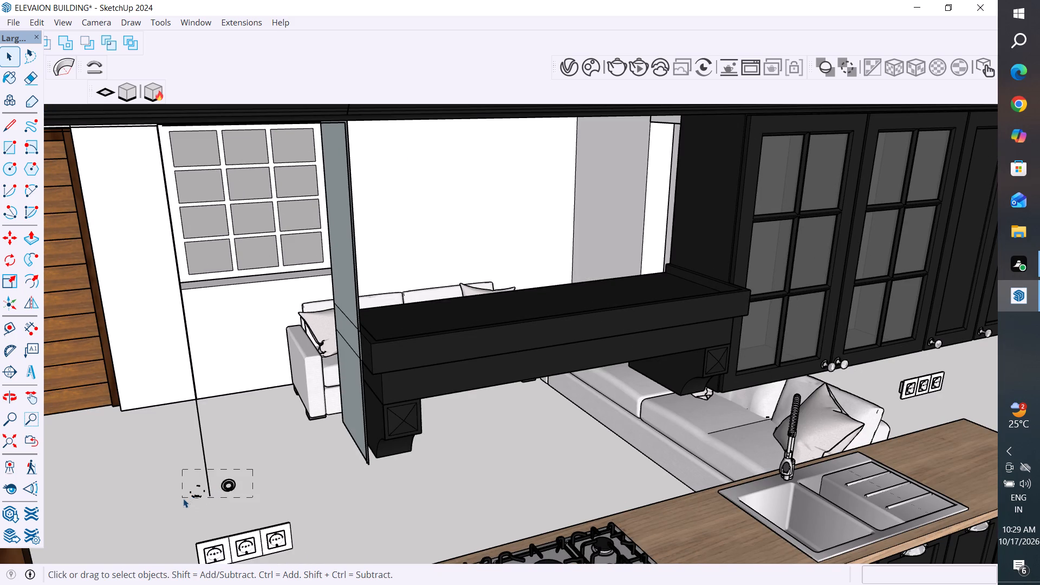
pyautogui.press('Delete')
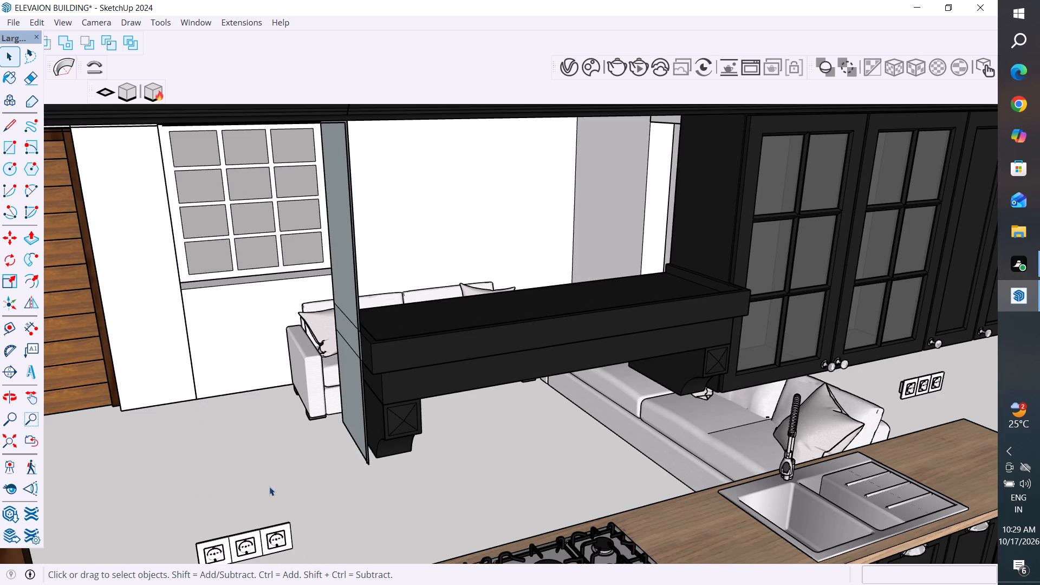
# Examine the cornice along the top of the upper cabinets, including the length overhanging the removed cabinet's place.
pyautogui.moveTo(309, 470); pyautogui.dragTo(417, 499, button='middle')
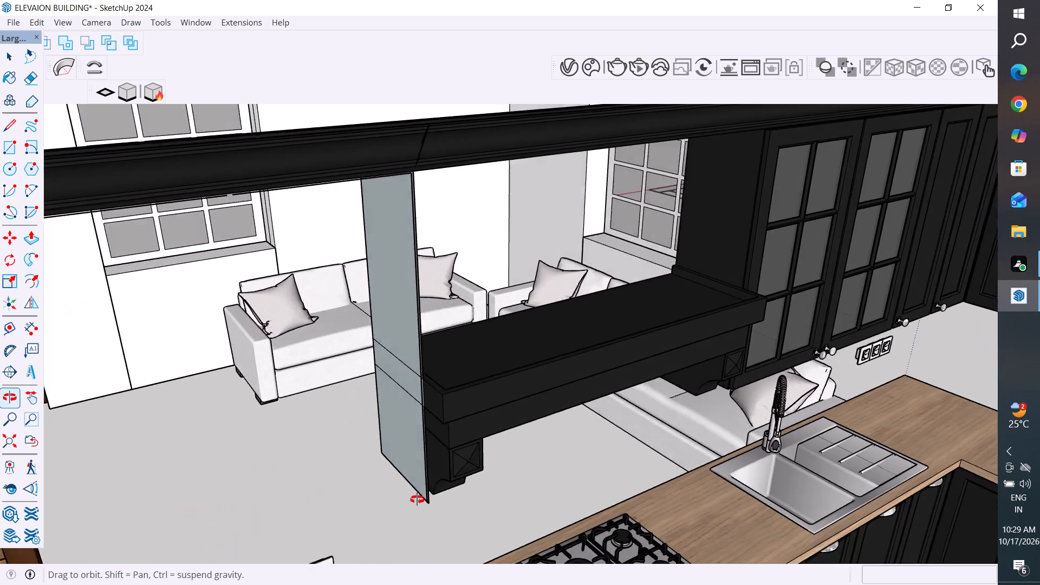
pyautogui.moveTo(417, 499); pyautogui.dragTo(418, 499, button='middle')
pyautogui.scroll(-12, 402, 487)
pyautogui.scroll(4, 402, 487)
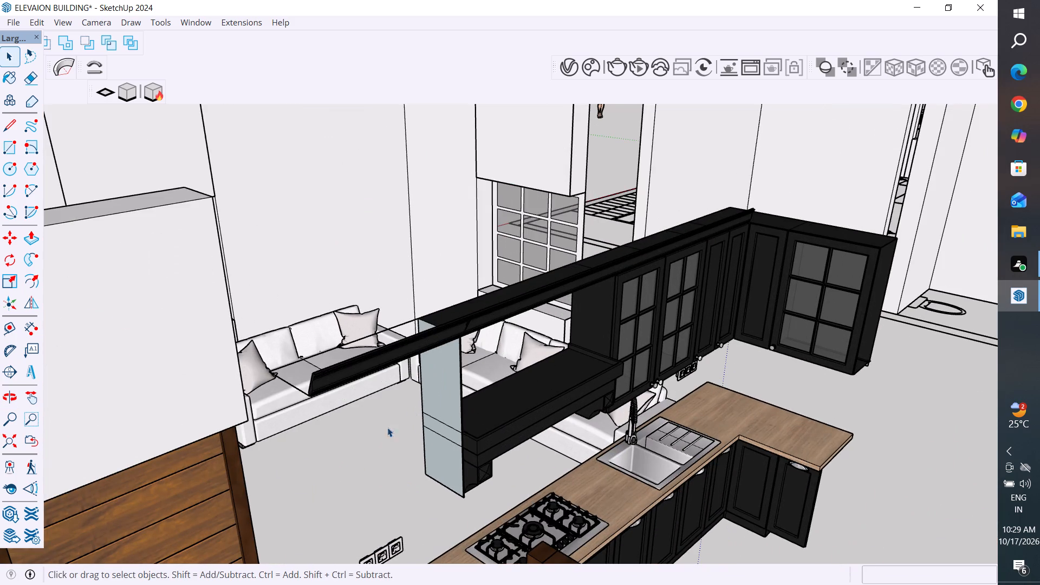
pyautogui.moveTo(366, 453); pyautogui.dragTo(341, 531, button='middle')
pyautogui.scroll(1, 341, 531)
pyautogui.click(367, 466)
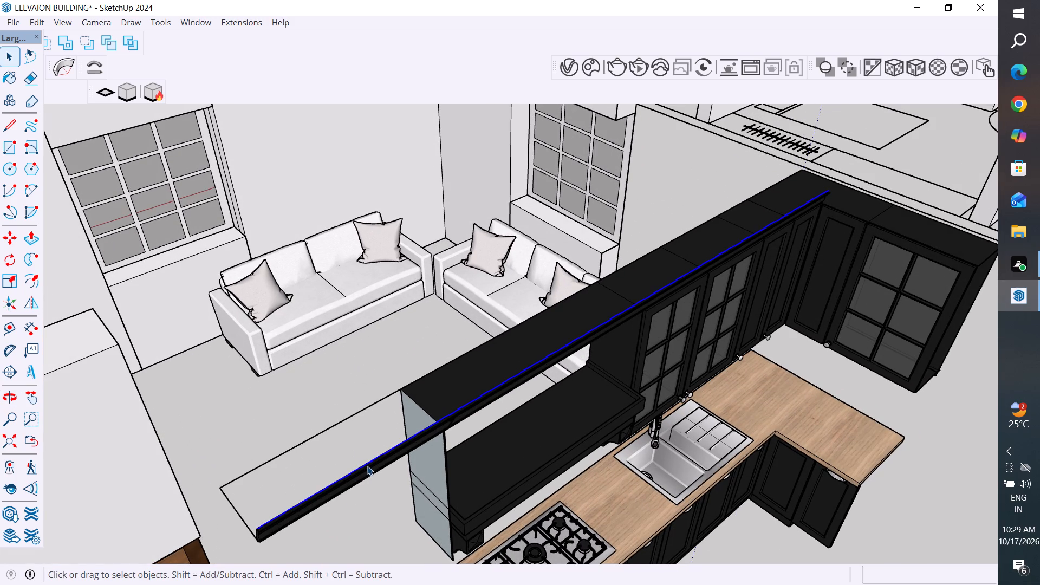
pyautogui.moveTo(489, 469); pyautogui.dragTo(412, 456, button='middle')
pyautogui.scroll(-4, 544, 394)
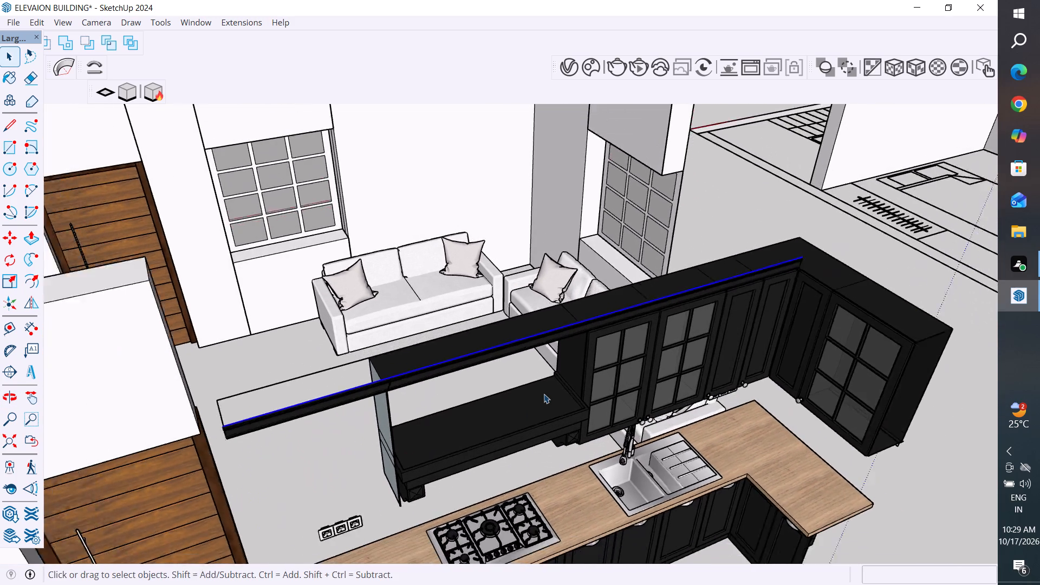
pyautogui.scroll(-18, 544, 394)
pyautogui.click(385, 203)
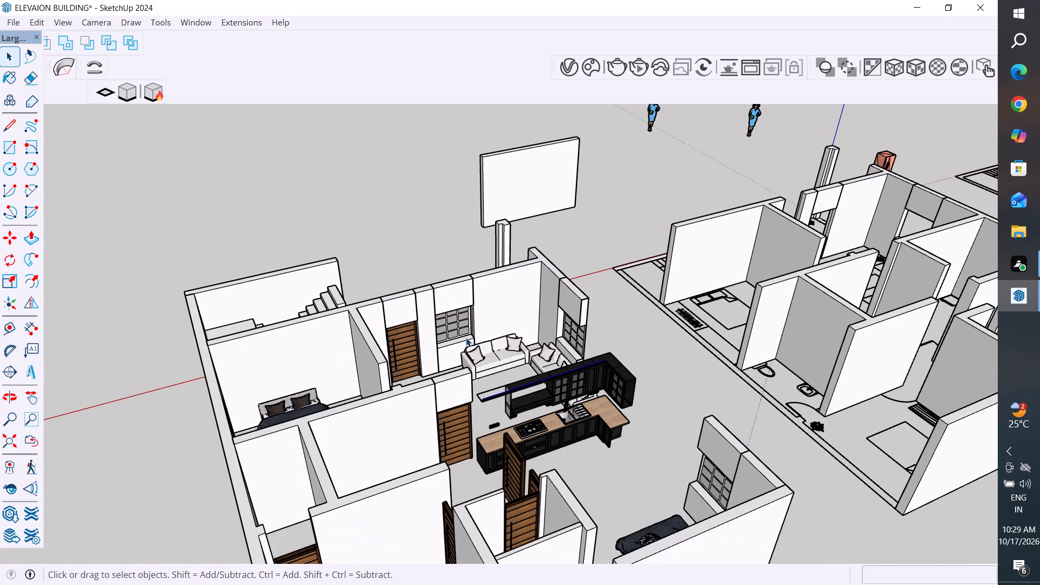
# Examine the remaining upper cabinets, range hood and worktop against the surrounding room from the front and above.
pyautogui.scroll(9, 511, 394)
pyautogui.moveTo(595, 422); pyautogui.dragTo(496, 329, button='middle')
pyautogui.scroll(5, 661, 423)
pyautogui.moveTo(693, 483); pyautogui.dragTo(645, 401, button='middle')
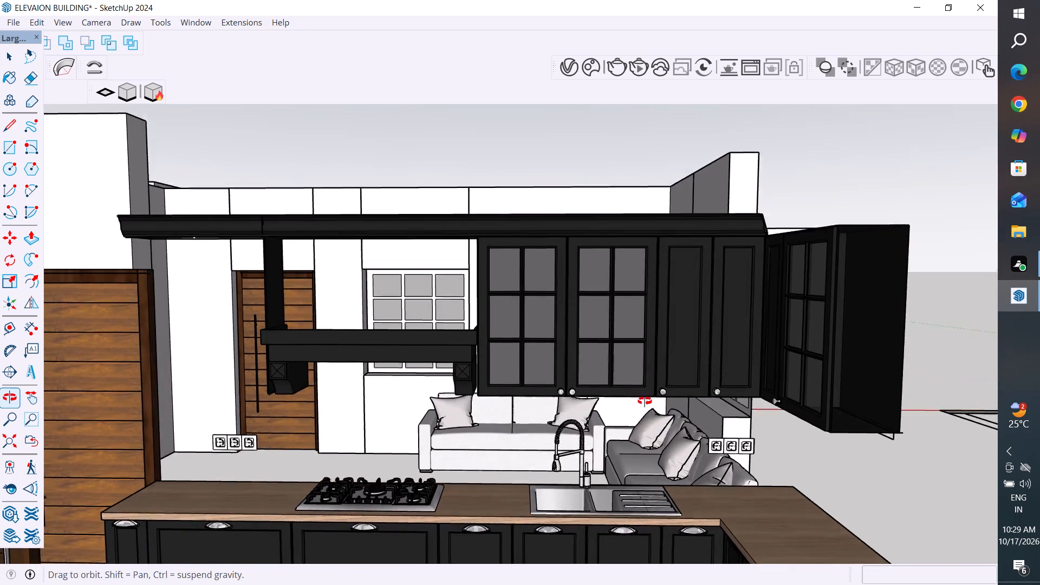
pyautogui.moveTo(645, 401); pyautogui.dragTo(648, 512, button='middle')
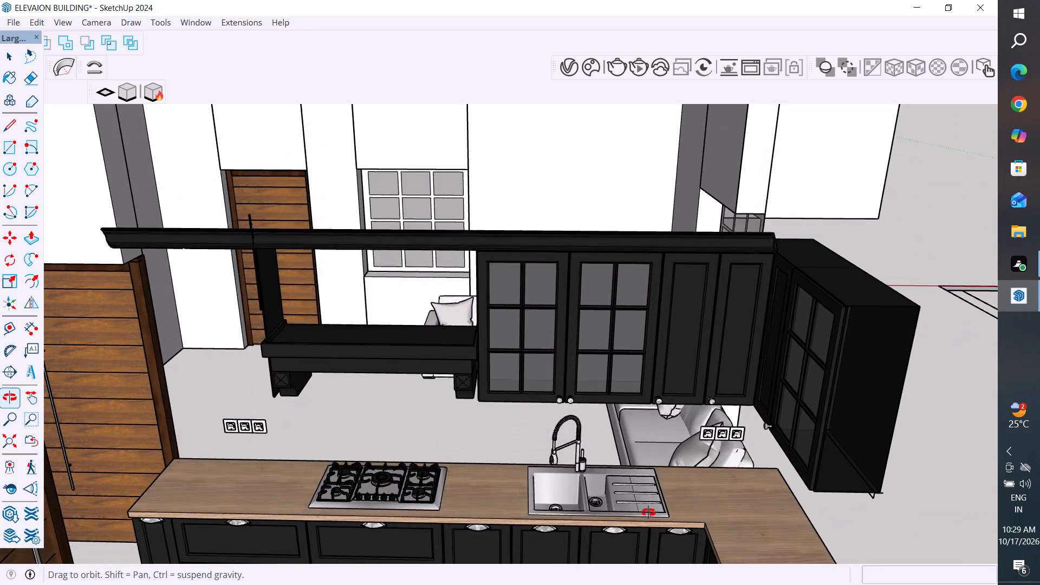
pyautogui.moveTo(648, 512); pyautogui.dragTo(651, 521, button='middle')
pyautogui.scroll(-3, 653, 520)
pyautogui.moveTo(721, 529); pyautogui.dragTo(768, 532, button='middle')
pyautogui.scroll(4, 740, 391)
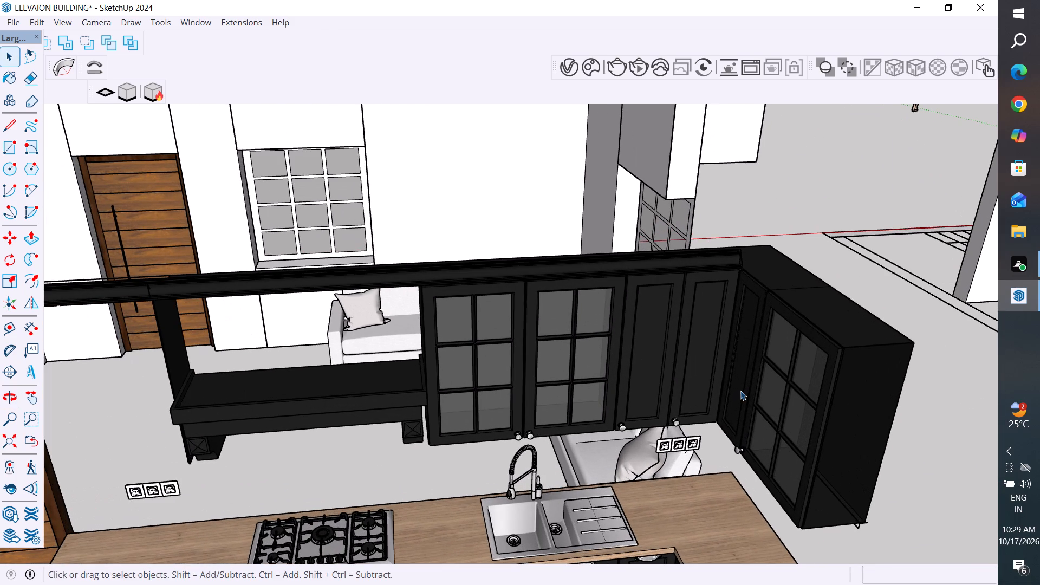
pyautogui.moveTo(737, 396); pyautogui.dragTo(759, 483, button='middle')
pyautogui.scroll(-3, 724, 332)
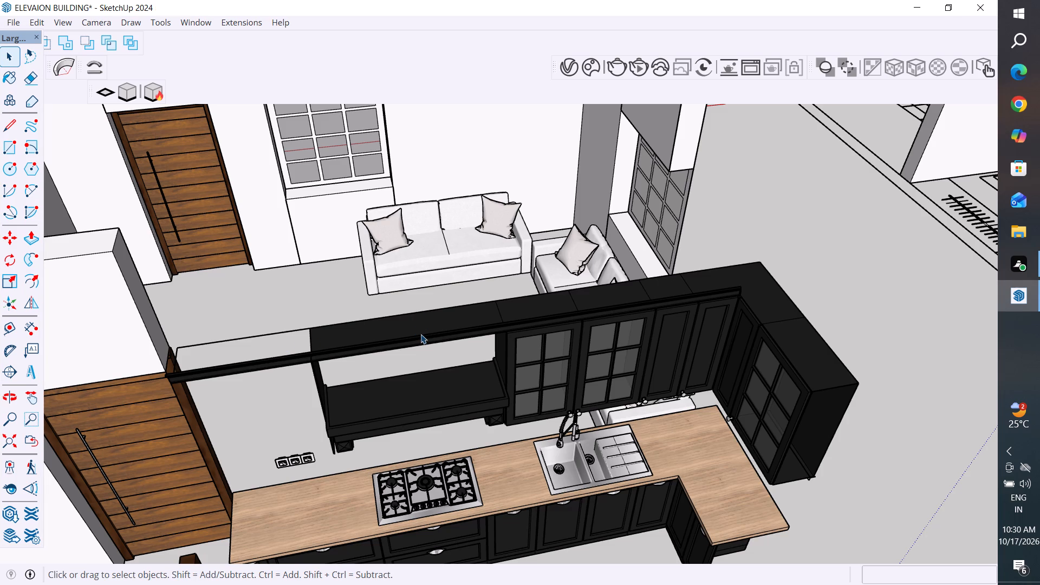
pyautogui.scroll(-5, 369, 282)
pyautogui.moveTo(554, 366); pyautogui.dragTo(488, 398, button='middle')
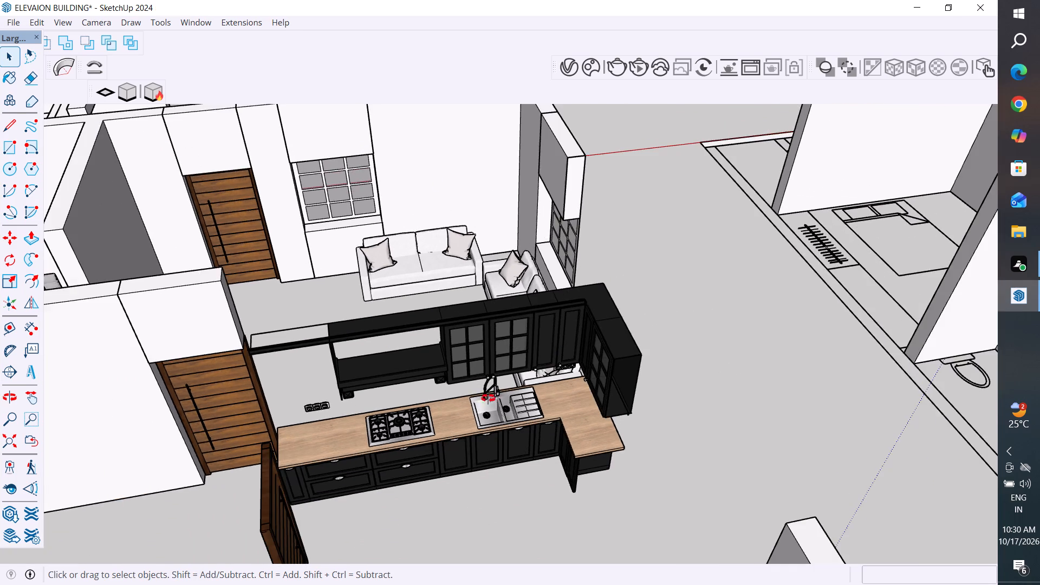
pyautogui.moveTo(488, 398); pyautogui.dragTo(472, 402, button='middle')
# Examine the cornice's front faces and diagonal seam beside the range hood, checking how far each face extends.
pyautogui.scroll(13, 233, 300)
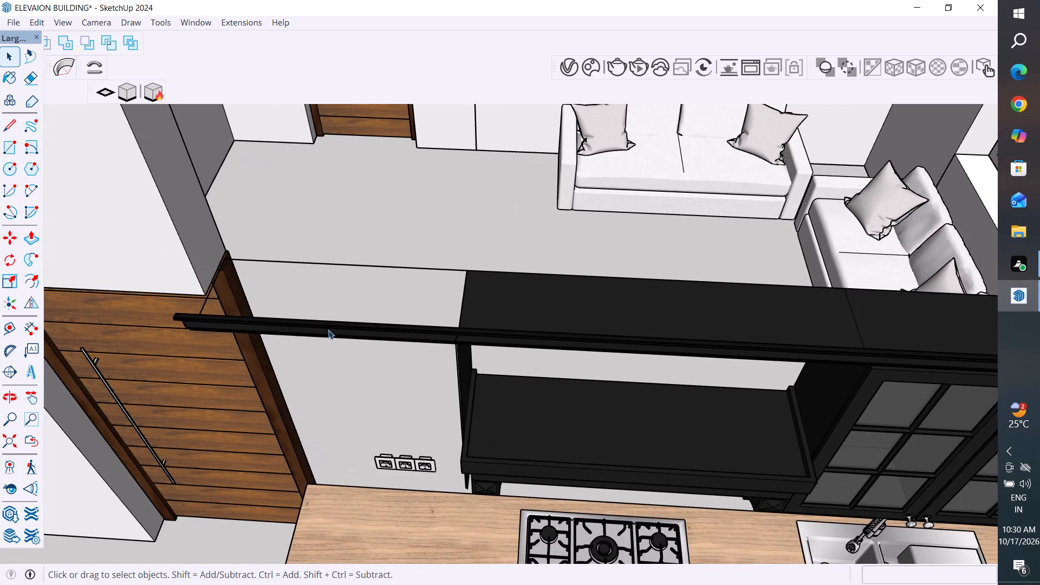
pyautogui.moveTo(334, 330); pyautogui.dragTo(368, 340, button='middle')
pyautogui.scroll(8, 465, 344)
pyautogui.moveTo(477, 352); pyautogui.dragTo(487, 269, button='middle')
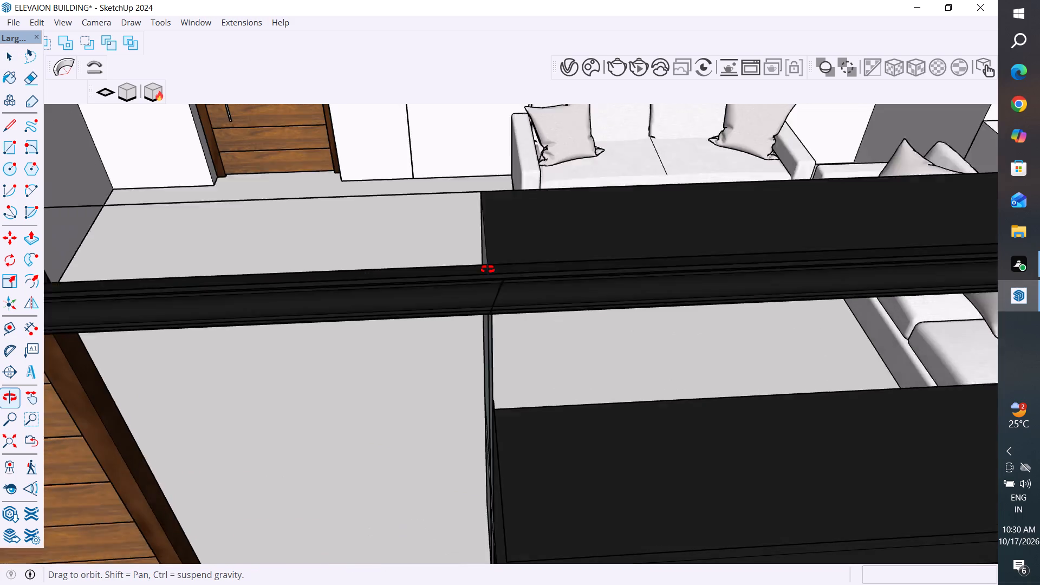
pyautogui.moveTo(487, 269); pyautogui.dragTo(483, 246, button='middle')
pyautogui.scroll(-6, 424, 318)
pyautogui.scroll(7, 385, 267)
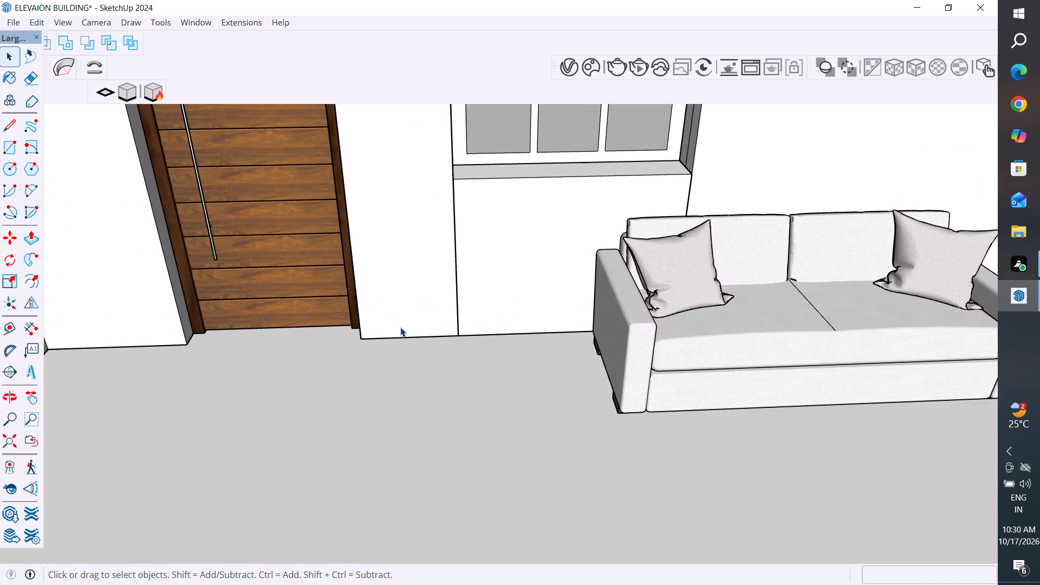
pyautogui.scroll(-4, 399, 325)
pyautogui.moveTo(469, 431); pyautogui.dragTo(432, 292, button='middle')
pyautogui.click(488, 371)
pyautogui.rightClick(488, 371)
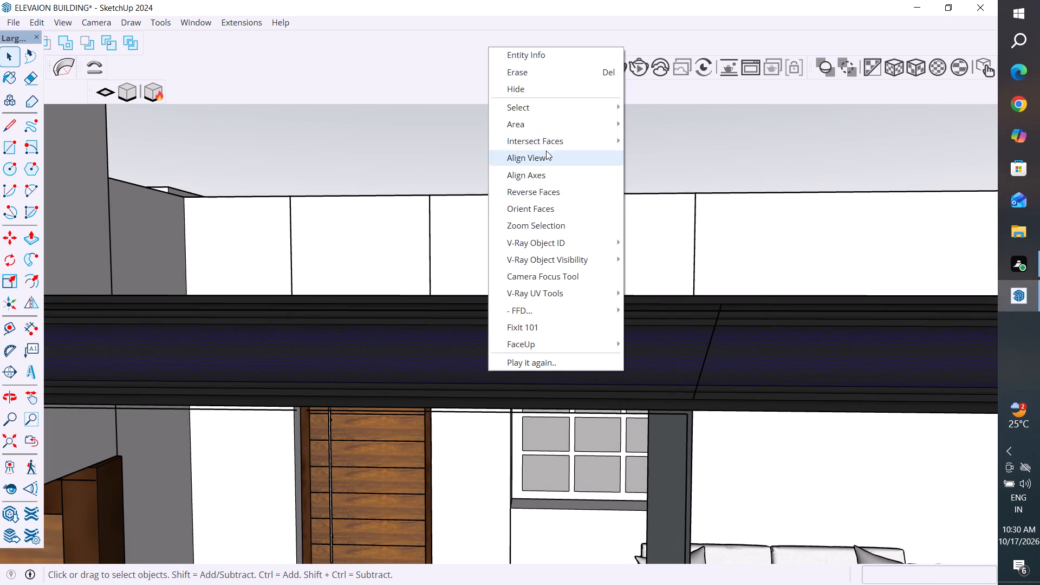
pyautogui.click(374, 159)
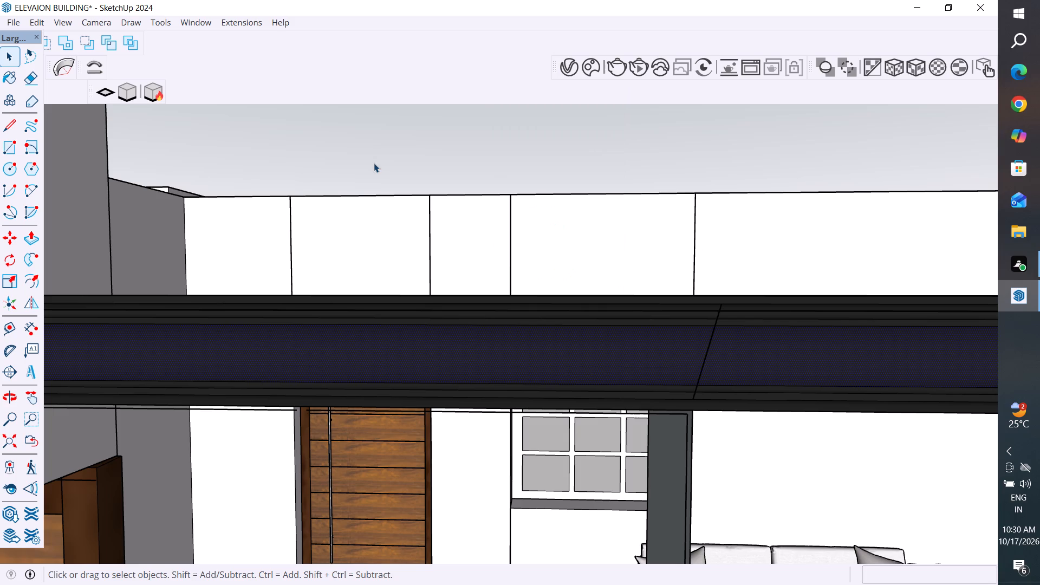
pyautogui.moveTo(699, 362); pyautogui.dragTo(510, 236, button='middle')
pyautogui.scroll(10, 558, 253)
pyautogui.moveTo(580, 269); pyautogui.dragTo(525, 352, button='middle')
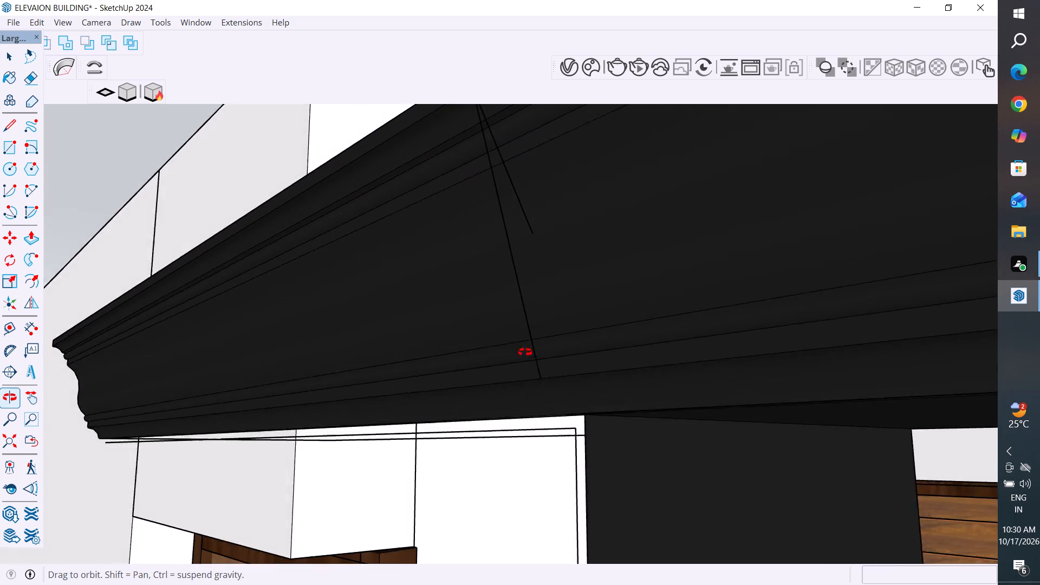
pyautogui.moveTo(525, 352); pyautogui.dragTo(522, 368, button='middle')
pyautogui.click(512, 376)
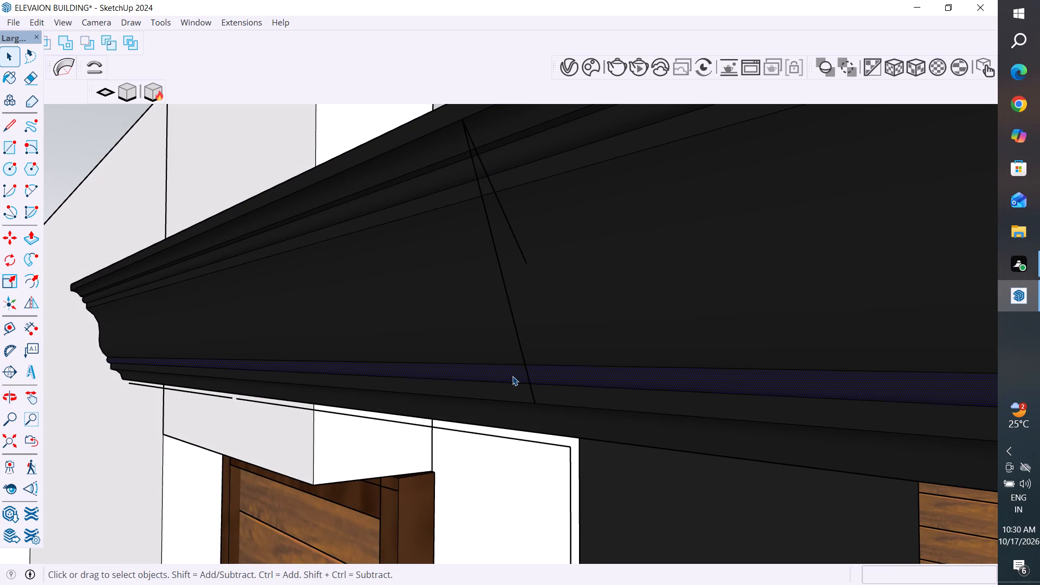
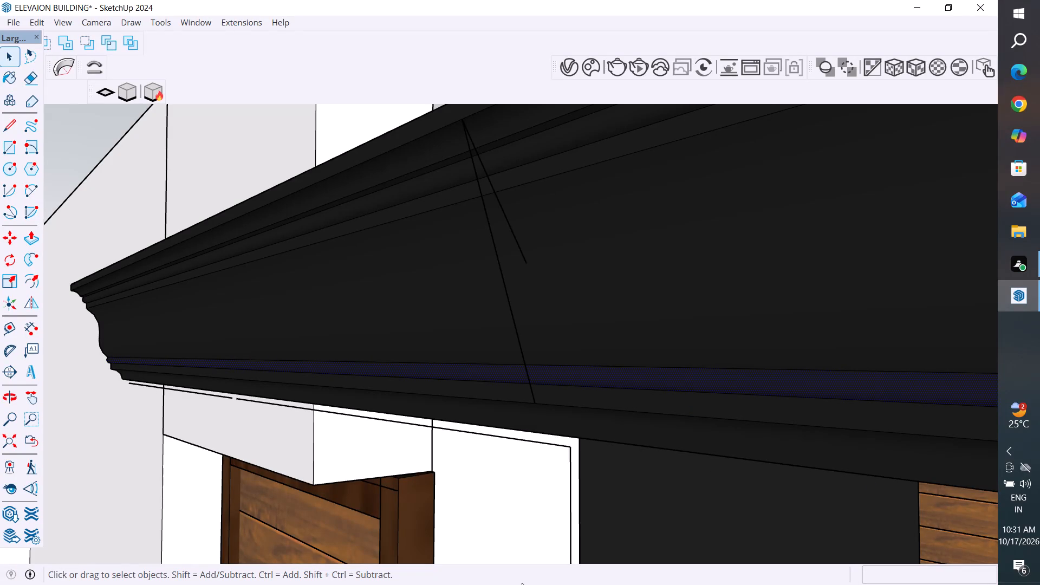
# Delete the vertical seam line and the short diagonal line on the cornice's front face beside the range hood.
pyautogui.scroll(-3, 617, 363)
pyautogui.scroll(-18, 295, 361)
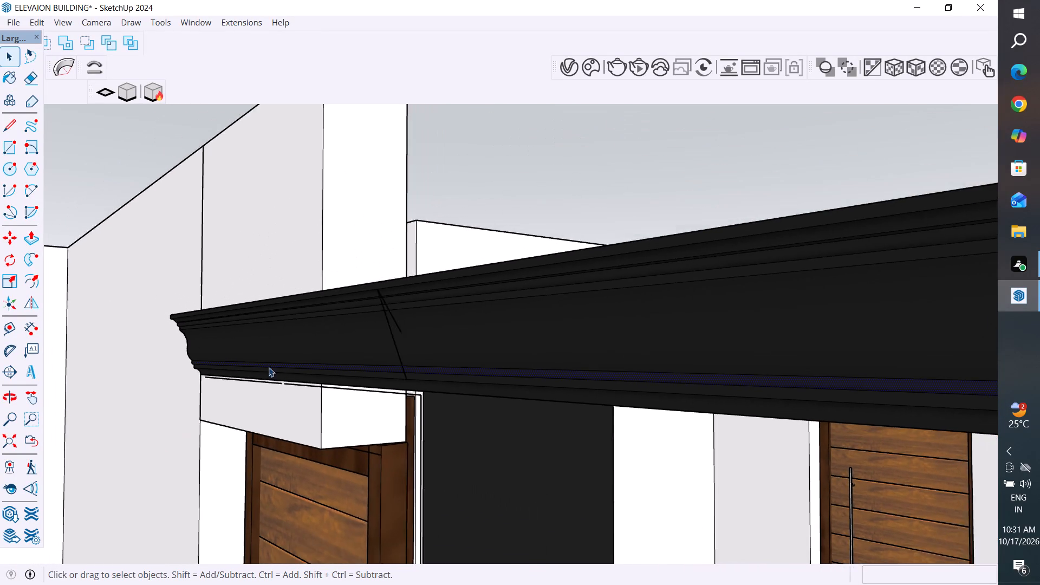
pyautogui.click(93, 186)
pyautogui.moveTo(398, 245); pyautogui.dragTo(405, 294, button='middle')
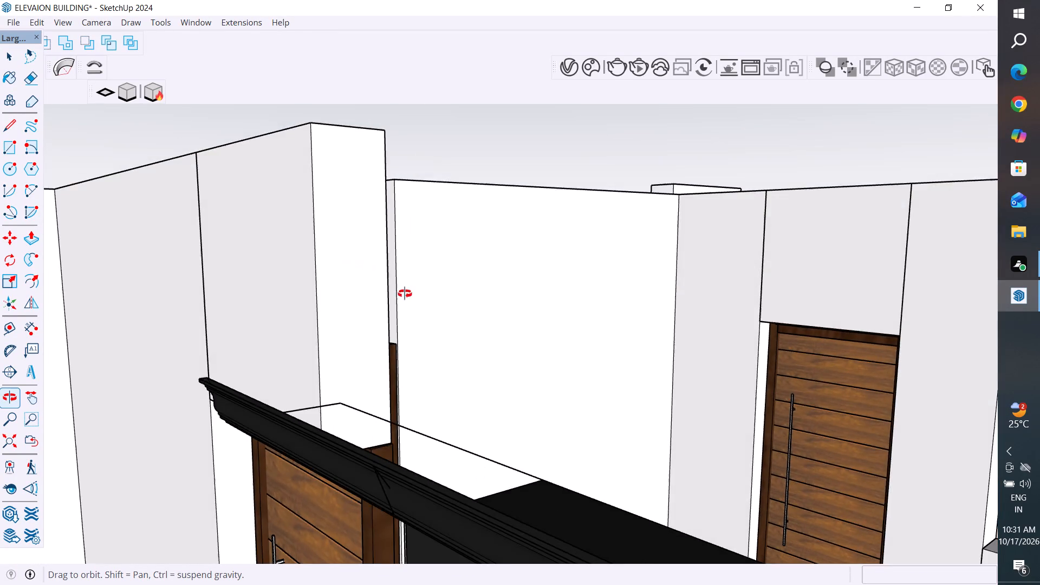
pyautogui.moveTo(405, 294); pyautogui.dragTo(481, 241, button='middle')
pyautogui.scroll(4, 553, 276)
pyautogui.scroll(-5, 472, 303)
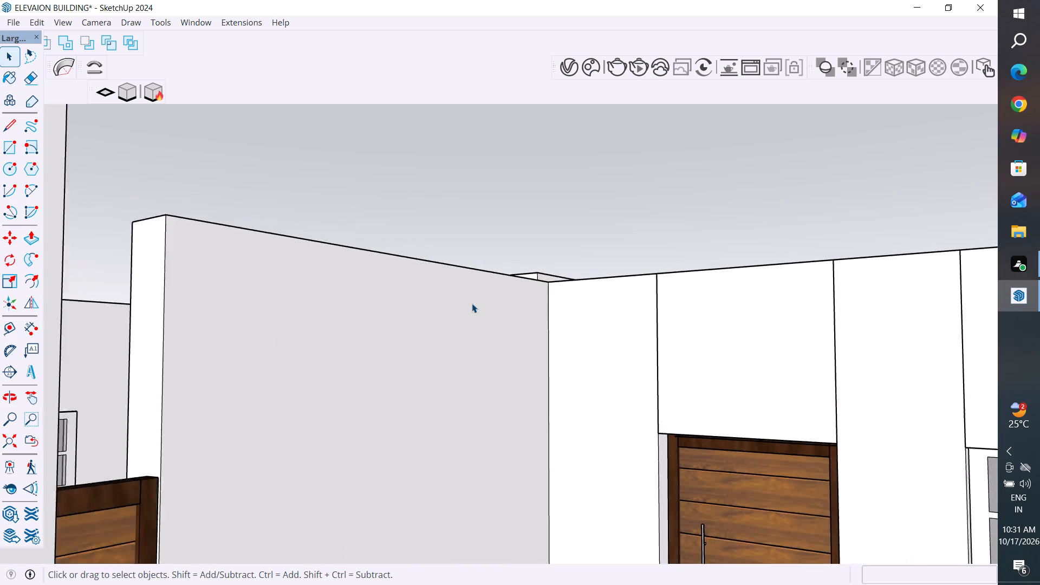
pyautogui.moveTo(427, 402); pyautogui.dragTo(486, 352, button='middle')
pyautogui.scroll(-6, 630, 355)
pyautogui.click(567, 393)
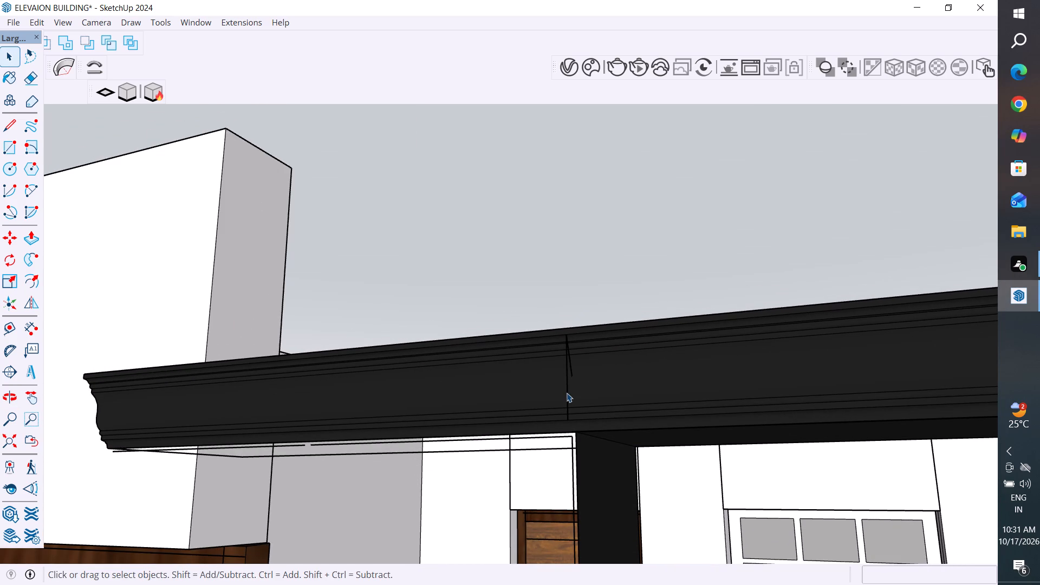
pyautogui.press('Delete')
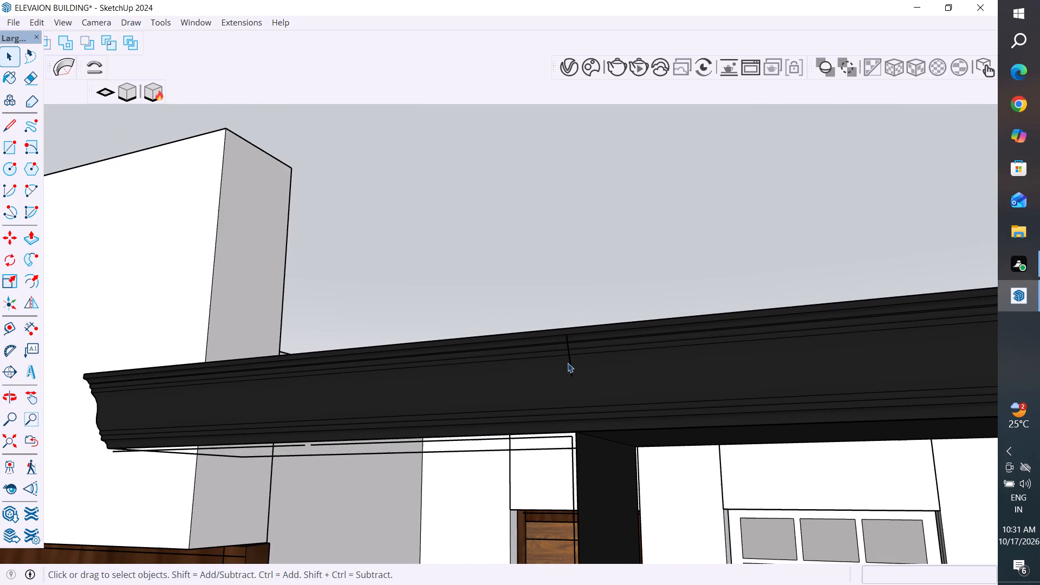
pyautogui.click(572, 365)
pyautogui.press('Delete')
# Delete the long rear edge and the connecting diagonal edge left beneath the overhanging length of cornice.
pyautogui.scroll(-2, 747, 319)
pyautogui.moveTo(700, 332); pyautogui.dragTo(735, 257, button='middle')
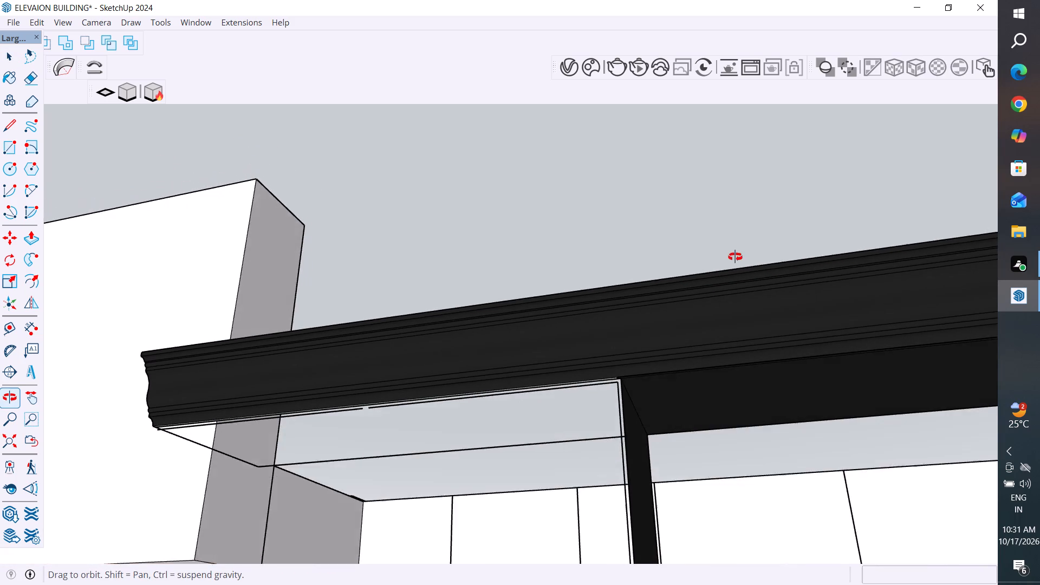
pyautogui.moveTo(735, 257); pyautogui.dragTo(749, 186, button='middle')
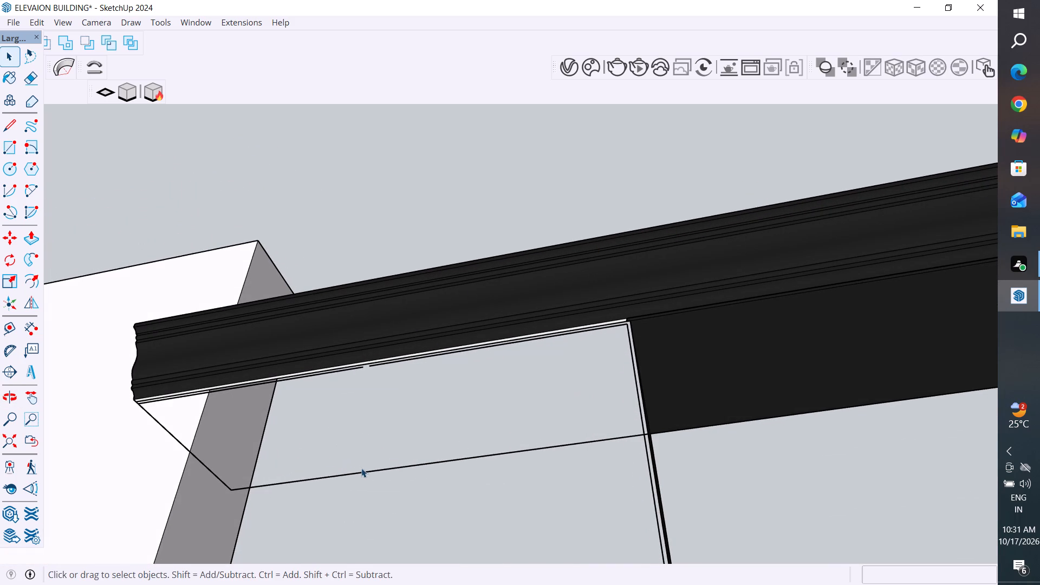
pyautogui.click(363, 470)
pyautogui.click(369, 473)
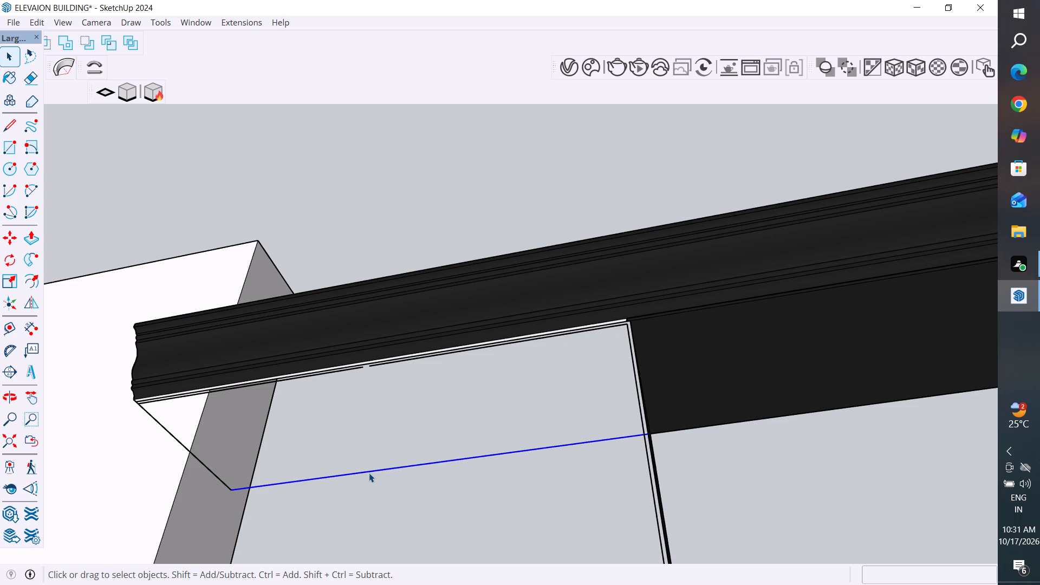
pyautogui.press('Delete')
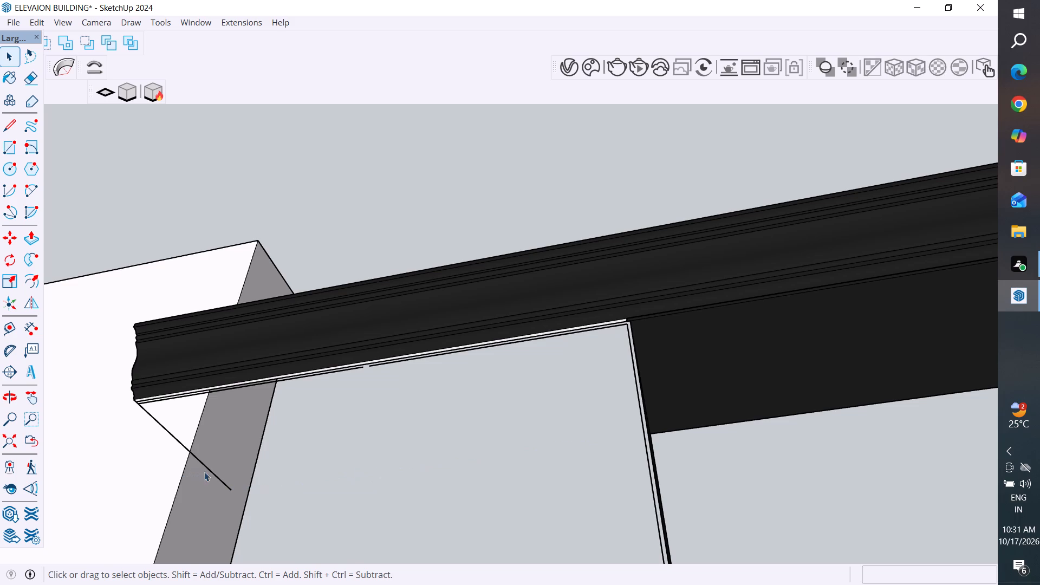
pyautogui.click(210, 471)
pyautogui.press('Delete')
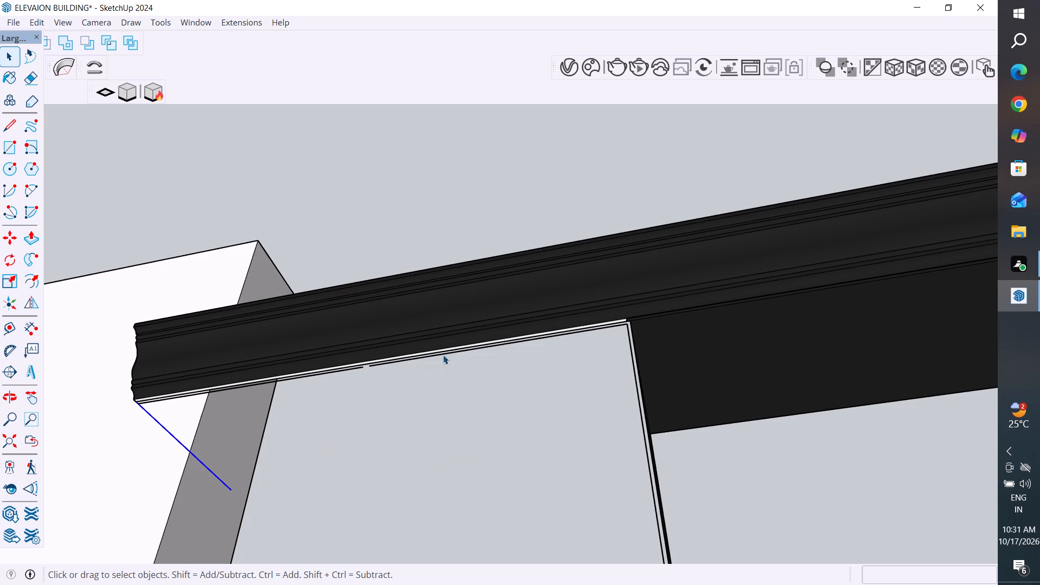
# Delete the extra vertical edge on the range hood's outer side panel and the loose edge running from its top beneath the cornice.
pyautogui.scroll(3, 608, 313)
pyautogui.scroll(-9, 717, 196)
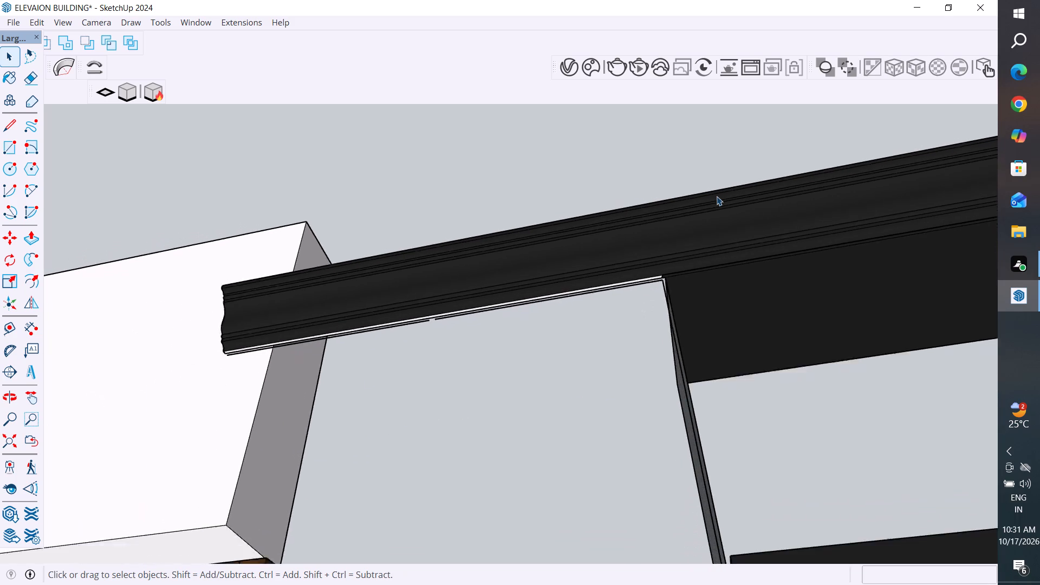
pyautogui.scroll(-1, 717, 196)
pyautogui.moveTo(729, 209); pyautogui.dragTo(867, 383, button='middle')
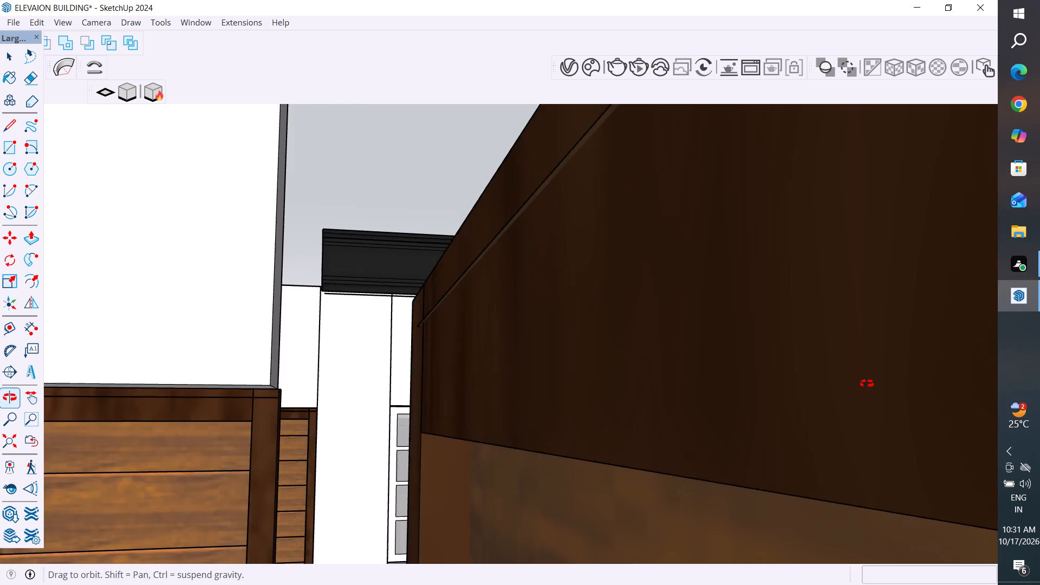
pyautogui.moveTo(867, 383); pyautogui.dragTo(896, 484, button='middle')
pyautogui.moveTo(523, 332); pyautogui.dragTo(659, 309, button='middle')
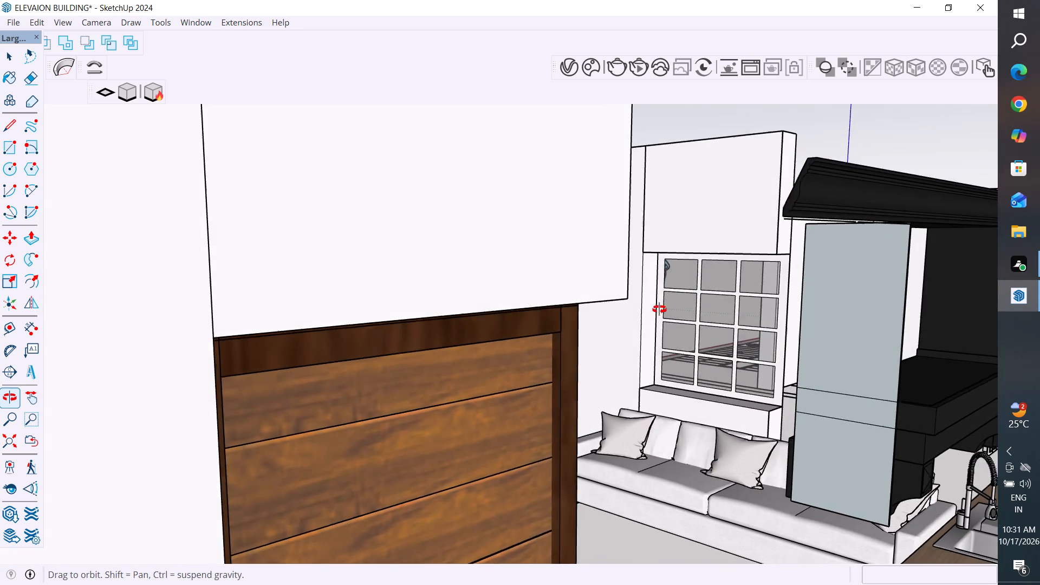
pyautogui.moveTo(659, 309); pyautogui.dragTo(651, 313, button='middle')
pyautogui.scroll(-5, 468, 271)
pyautogui.moveTo(713, 205); pyautogui.dragTo(709, 180, button='middle')
pyautogui.scroll(1, 715, 205)
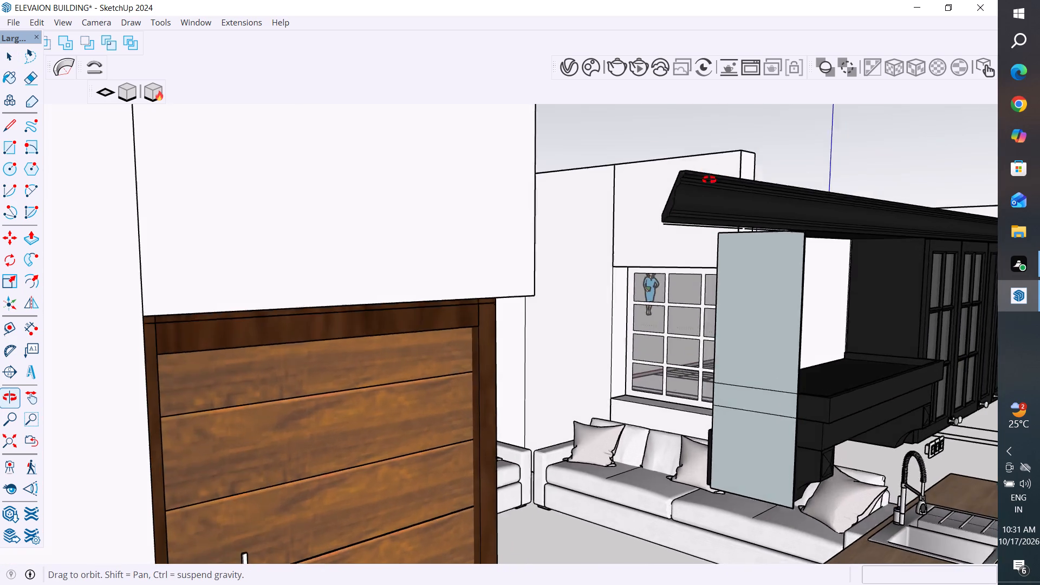
pyautogui.moveTo(709, 180); pyautogui.dragTo(696, 159, button='middle')
pyautogui.scroll(13, 782, 174)
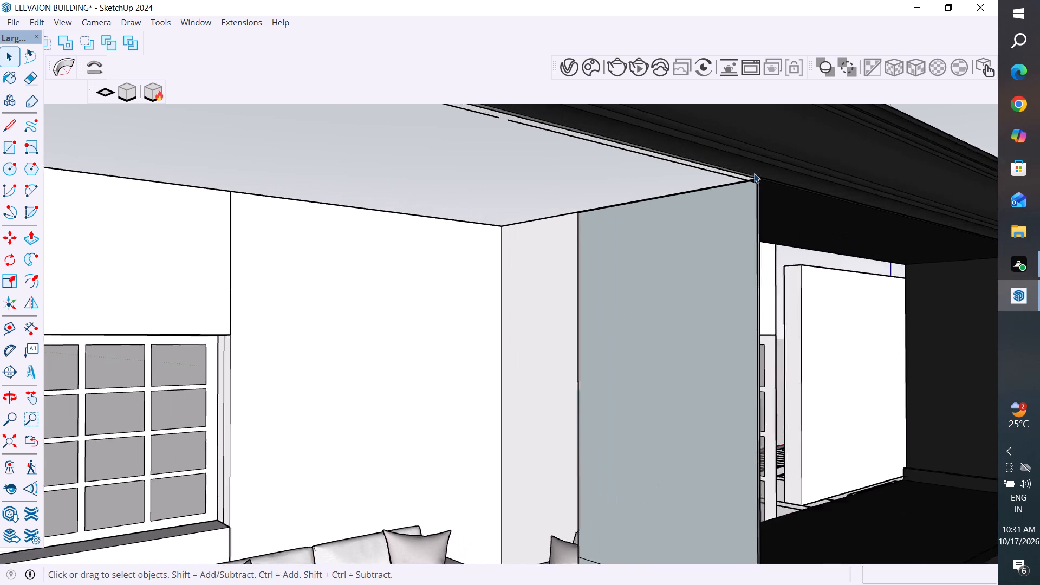
pyautogui.scroll(15, 754, 173)
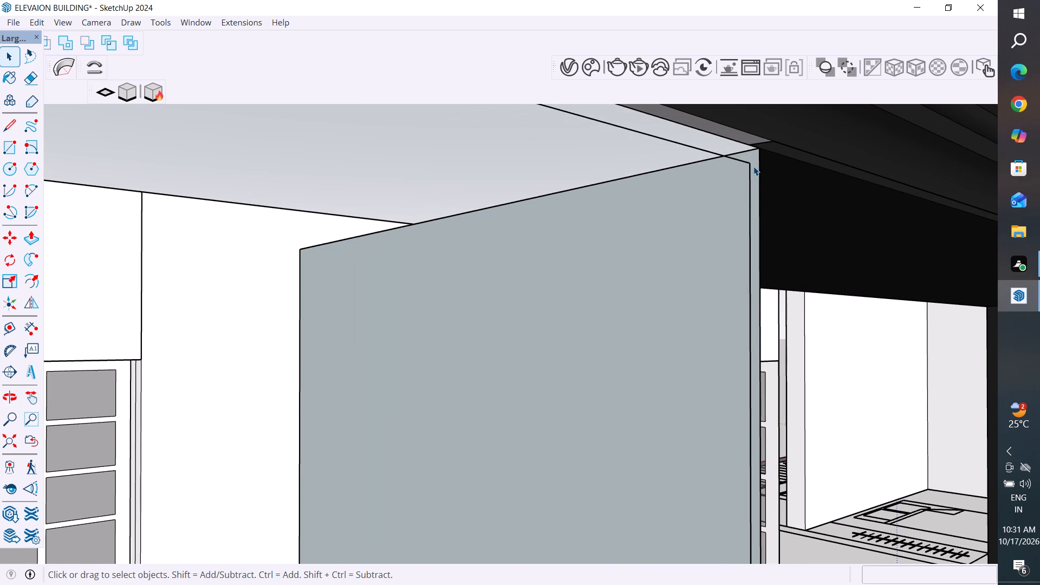
pyautogui.click(750, 173)
pyautogui.press('Delete')
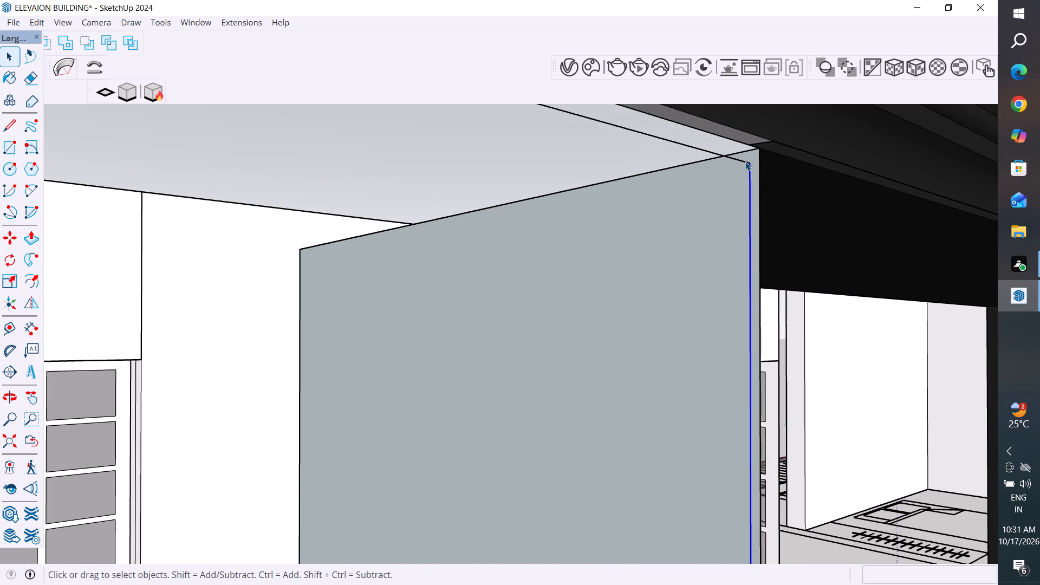
pyautogui.click(745, 161)
pyautogui.press('Delete')
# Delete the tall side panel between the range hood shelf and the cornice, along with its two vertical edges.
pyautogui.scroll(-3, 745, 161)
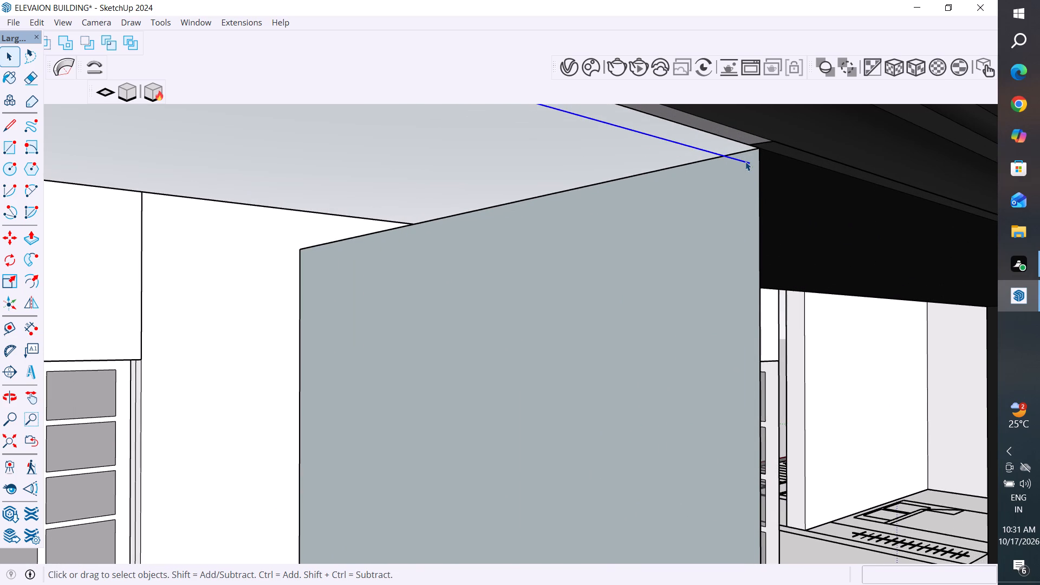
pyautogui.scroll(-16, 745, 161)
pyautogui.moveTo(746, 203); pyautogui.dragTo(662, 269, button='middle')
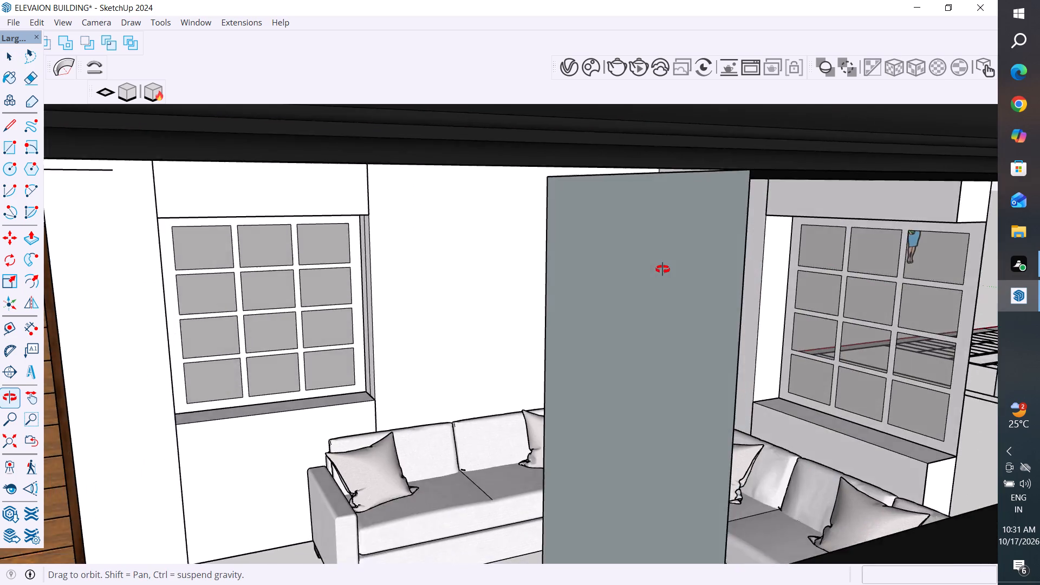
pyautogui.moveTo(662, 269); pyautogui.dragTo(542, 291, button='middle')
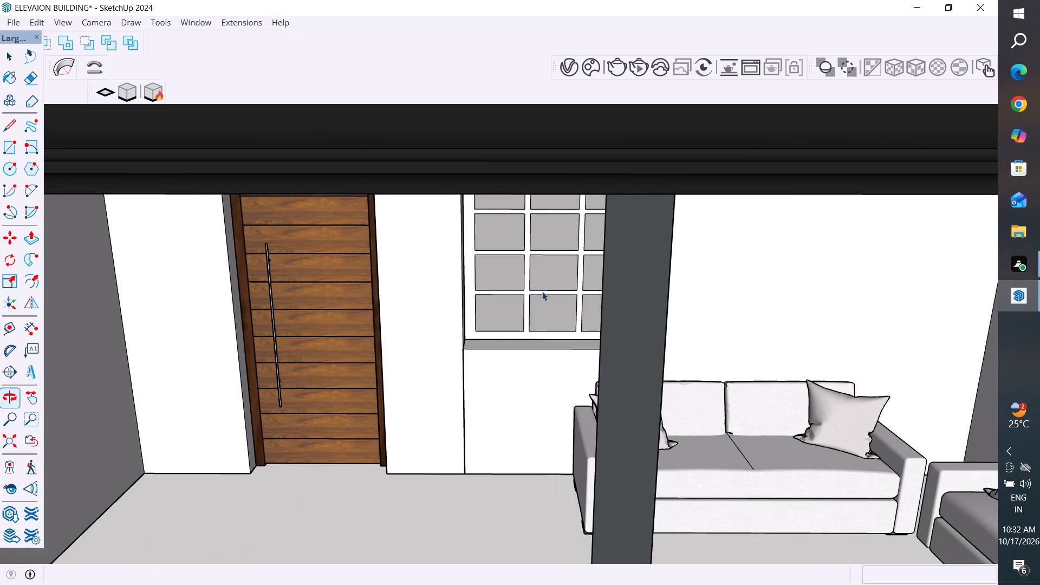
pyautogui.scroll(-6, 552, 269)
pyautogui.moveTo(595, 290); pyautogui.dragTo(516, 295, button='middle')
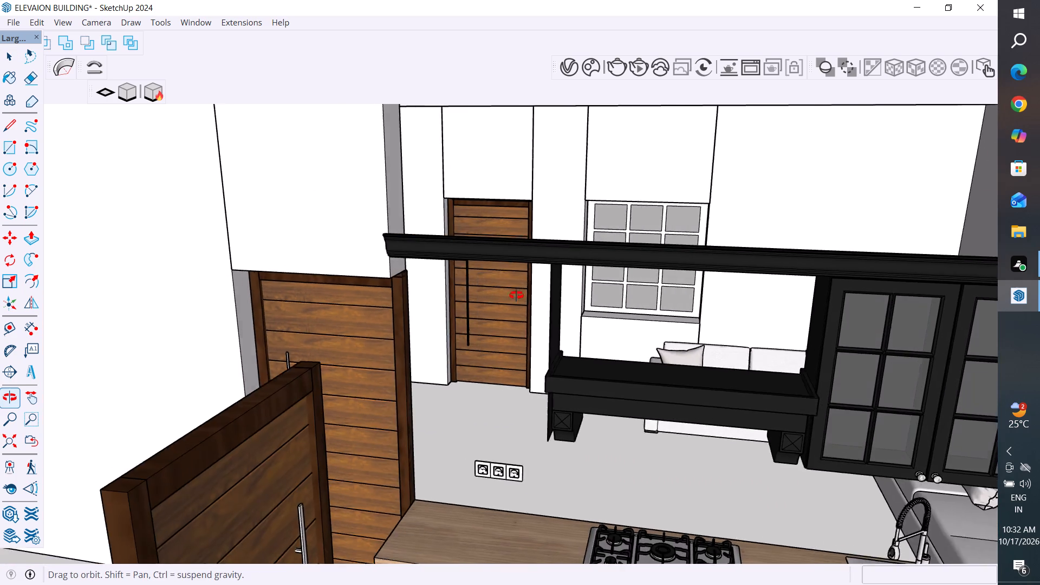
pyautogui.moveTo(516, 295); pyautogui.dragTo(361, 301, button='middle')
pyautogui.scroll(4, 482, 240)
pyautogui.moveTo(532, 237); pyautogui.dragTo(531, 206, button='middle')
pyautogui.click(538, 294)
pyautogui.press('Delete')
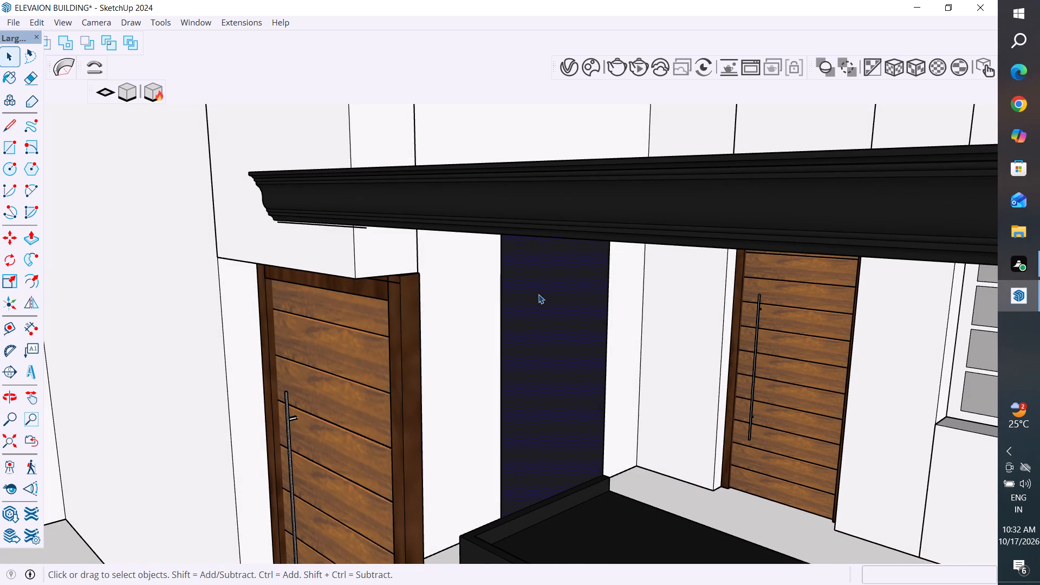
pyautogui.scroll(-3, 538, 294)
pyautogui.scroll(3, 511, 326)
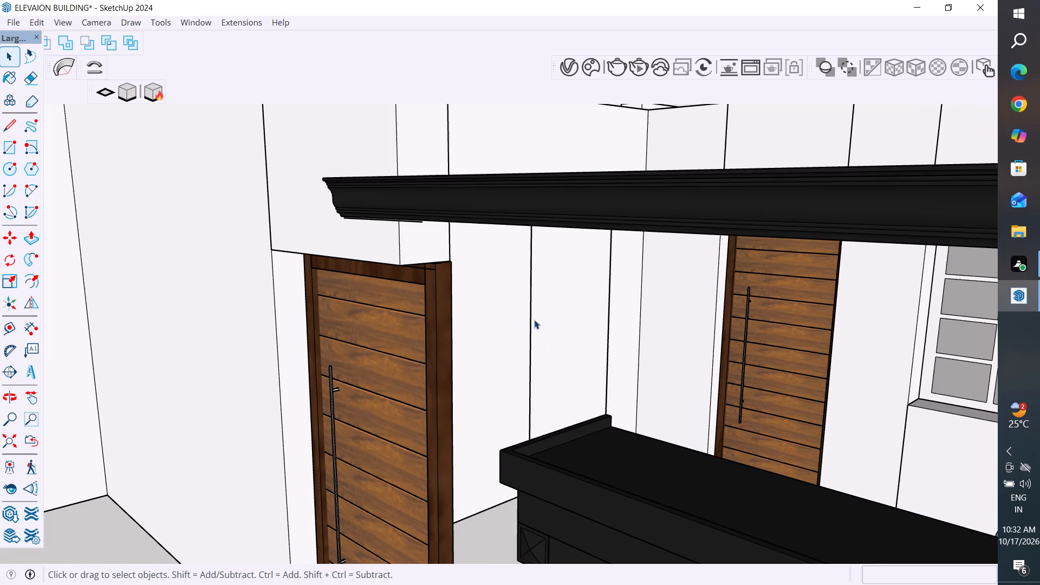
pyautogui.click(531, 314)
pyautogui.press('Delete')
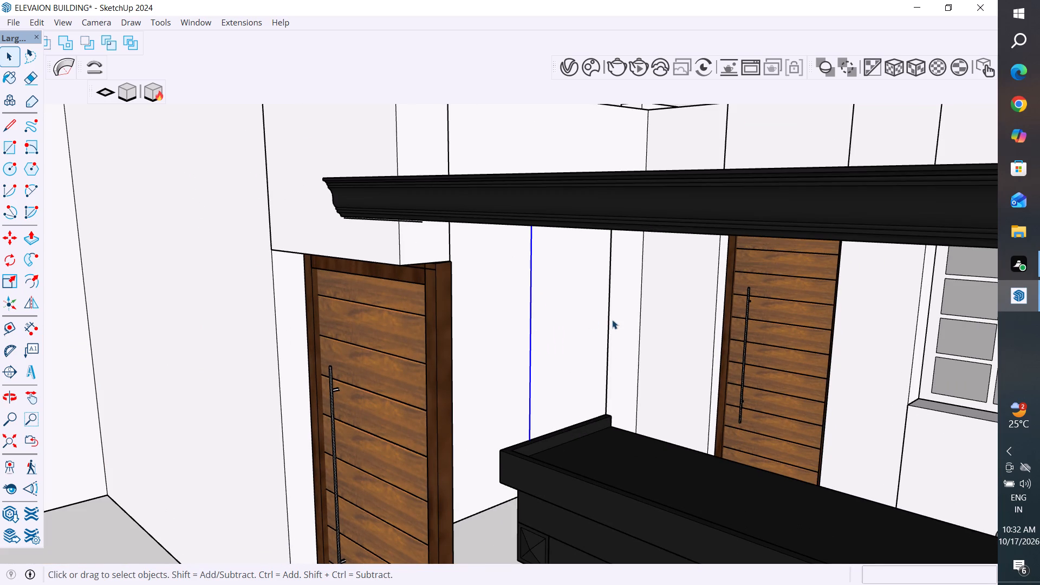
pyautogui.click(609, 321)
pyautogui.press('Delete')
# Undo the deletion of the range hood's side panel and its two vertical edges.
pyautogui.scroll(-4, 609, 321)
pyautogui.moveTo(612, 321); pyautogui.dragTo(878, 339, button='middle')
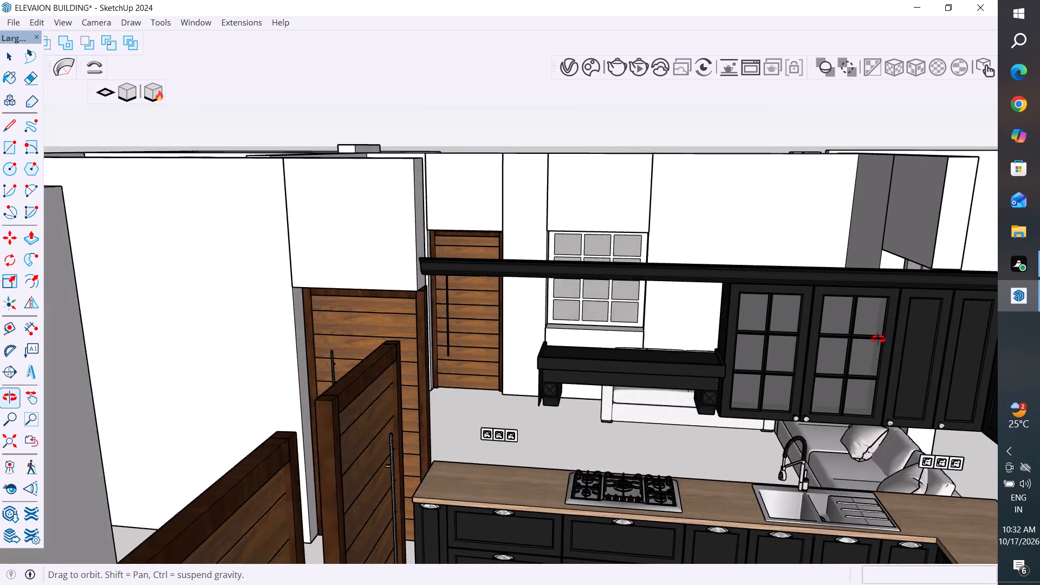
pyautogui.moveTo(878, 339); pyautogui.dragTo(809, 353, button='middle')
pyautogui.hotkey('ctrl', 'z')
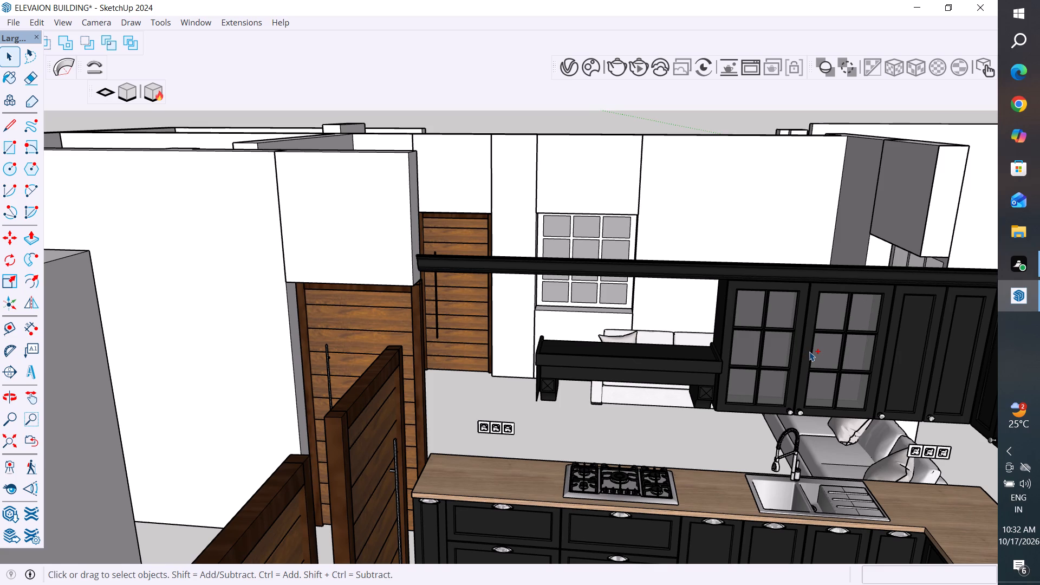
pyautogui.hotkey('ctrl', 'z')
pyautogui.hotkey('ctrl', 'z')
# Examine the range hood's side panel and the overhanging cornice from the front and from below.
pyautogui.moveTo(850, 367); pyautogui.dragTo(732, 328, button='middle')
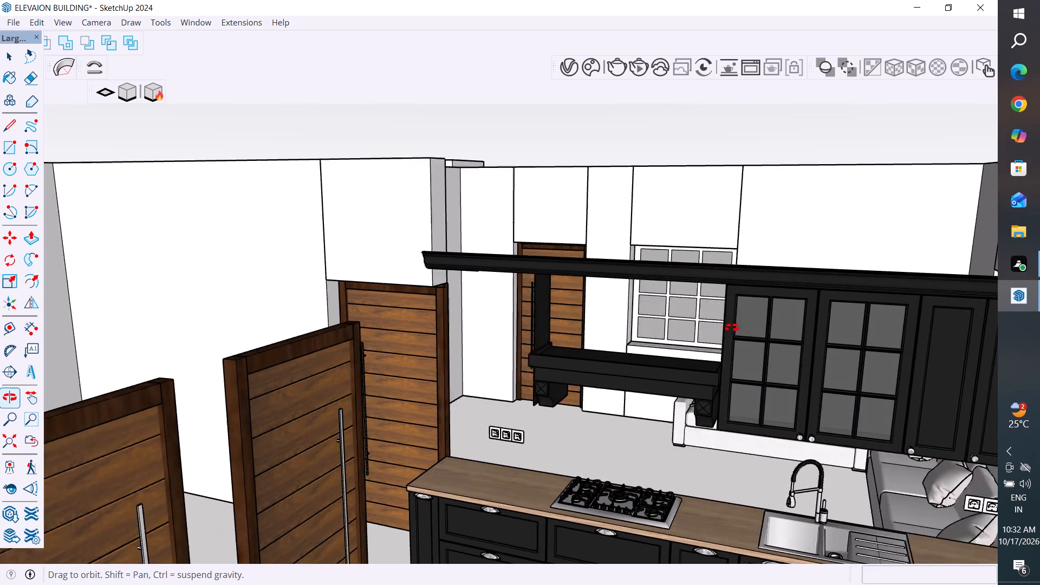
pyautogui.moveTo(732, 328); pyautogui.dragTo(779, 340, button='middle')
pyautogui.scroll(3, 553, 243)
pyautogui.moveTo(554, 240); pyautogui.dragTo(543, 222, button='middle')
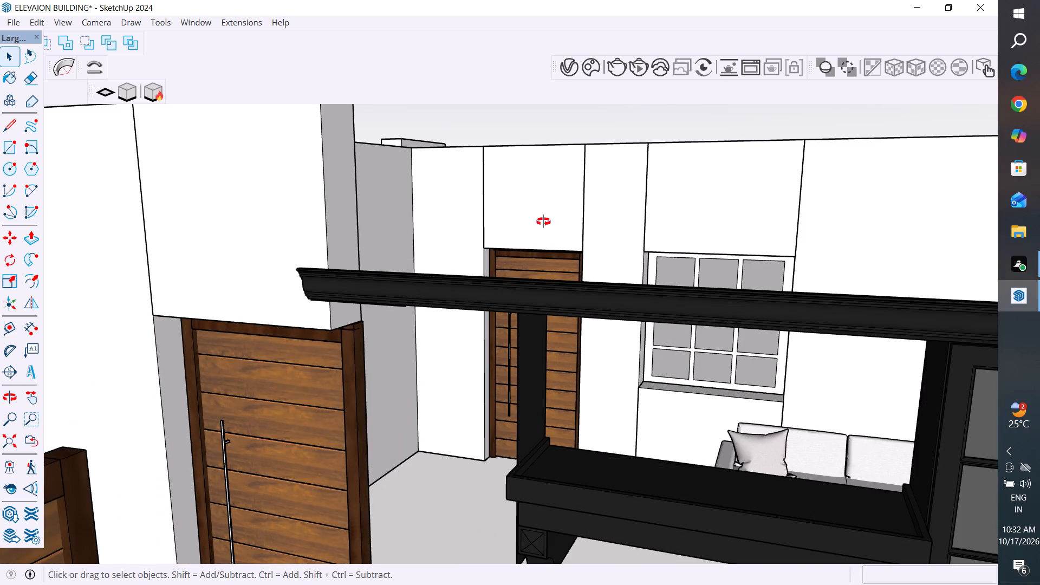
pyautogui.moveTo(543, 222); pyautogui.dragTo(533, 179, button='middle')
pyautogui.scroll(-6, 516, 413)
pyautogui.moveTo(531, 275); pyautogui.dragTo(519, 198, button='middle')
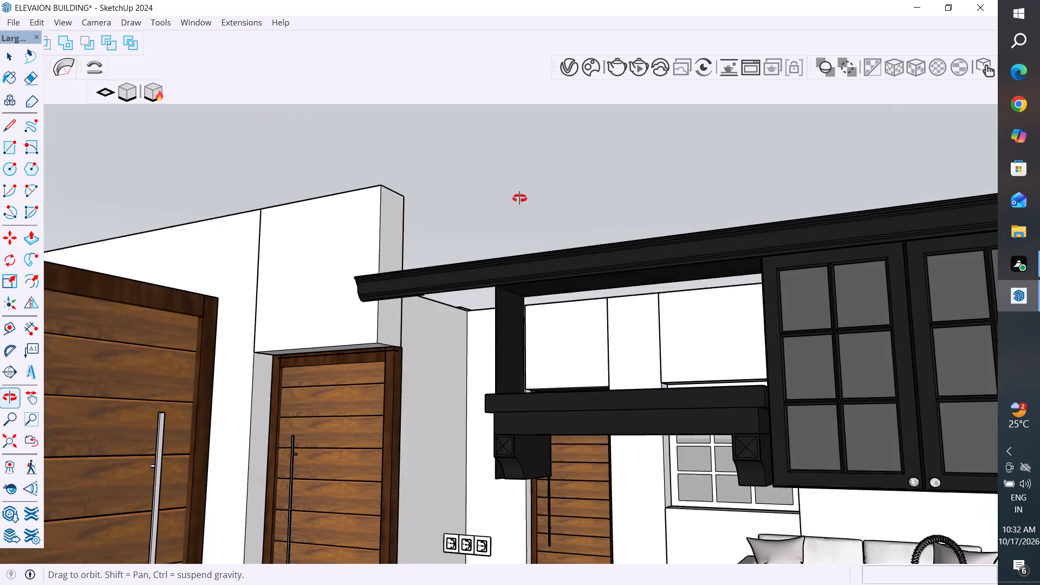
pyautogui.moveTo(519, 198); pyautogui.dragTo(551, 119, button='middle')
pyautogui.moveTo(473, 302); pyautogui.dragTo(514, 261, button='middle')
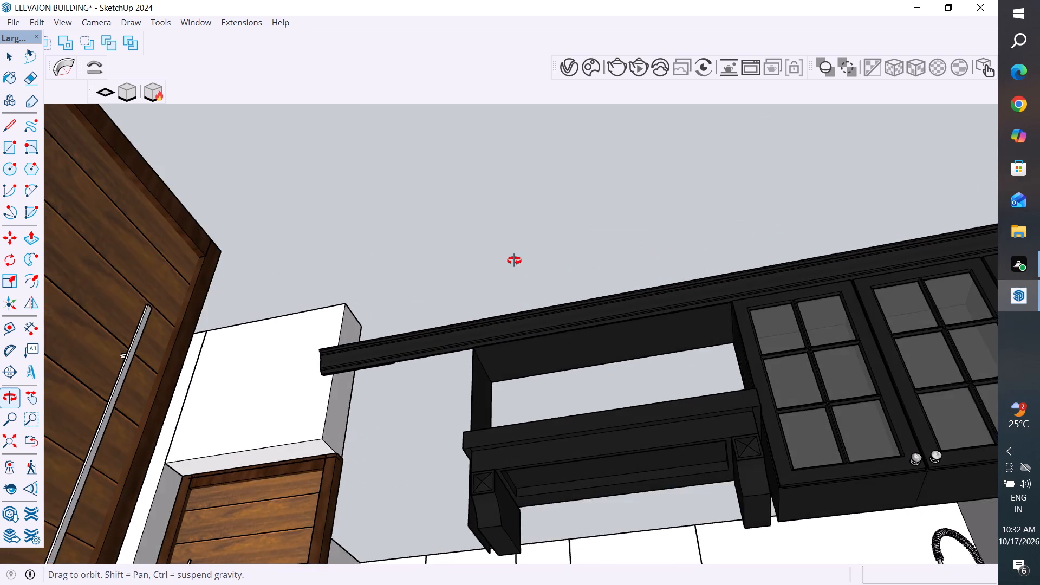
pyautogui.moveTo(514, 261); pyautogui.dragTo(630, 382, button='middle')
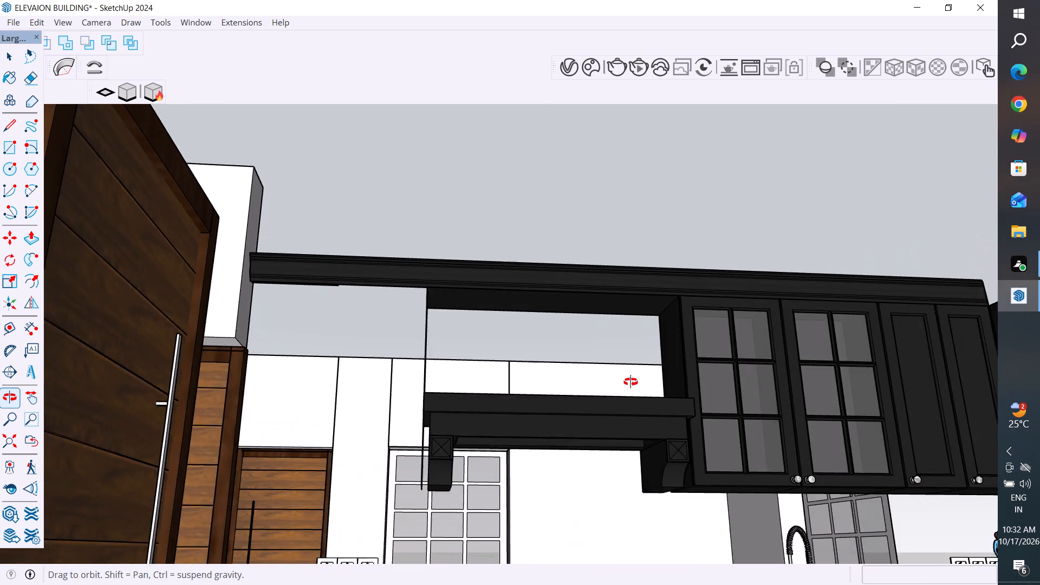
pyautogui.moveTo(630, 382); pyautogui.dragTo(657, 514, button='middle')
pyautogui.scroll(3, 358, 188)
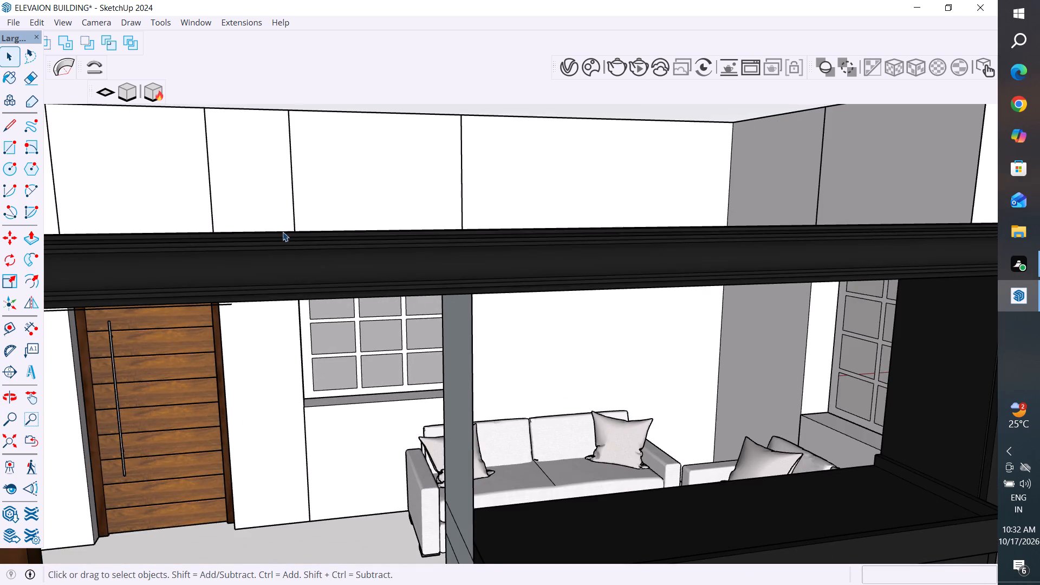
pyautogui.moveTo(285, 233); pyautogui.dragTo(410, 141, button='middle')
pyautogui.scroll(1, 326, 230)
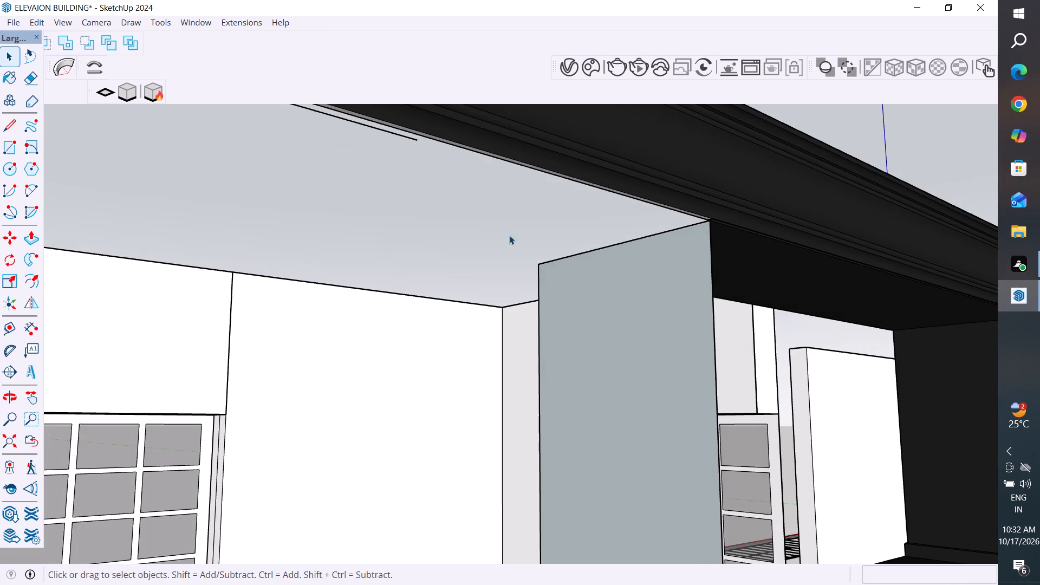
# Delete the long overhanging cornice strip along the front top of the range hood and the long run of upper cabinets.
pyautogui.scroll(3, 708, 205)
pyautogui.scroll(-5, 562, 349)
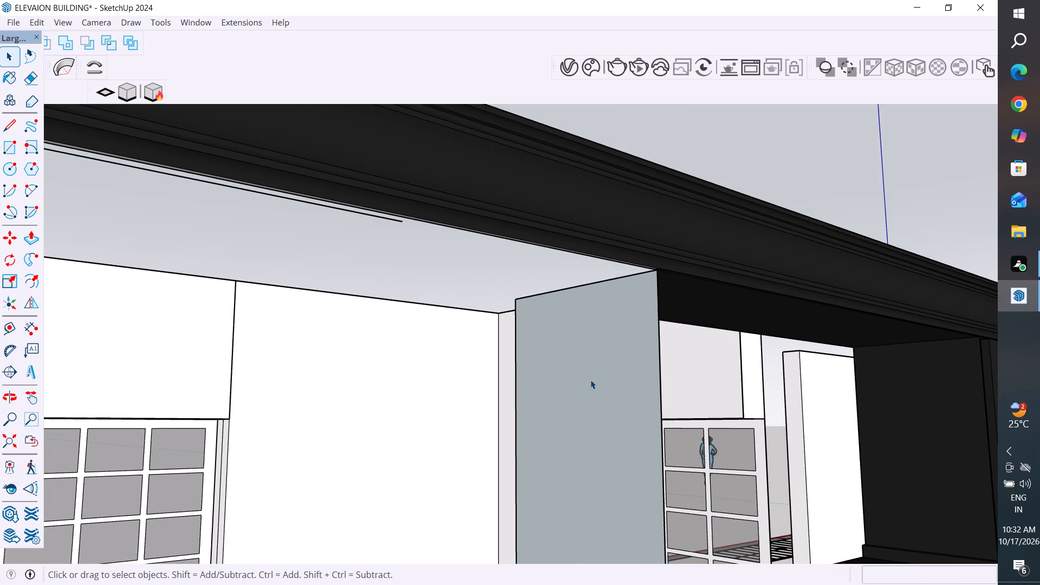
pyautogui.scroll(-4, 681, 262)
pyautogui.moveTo(686, 257); pyautogui.dragTo(634, 339, button='middle')
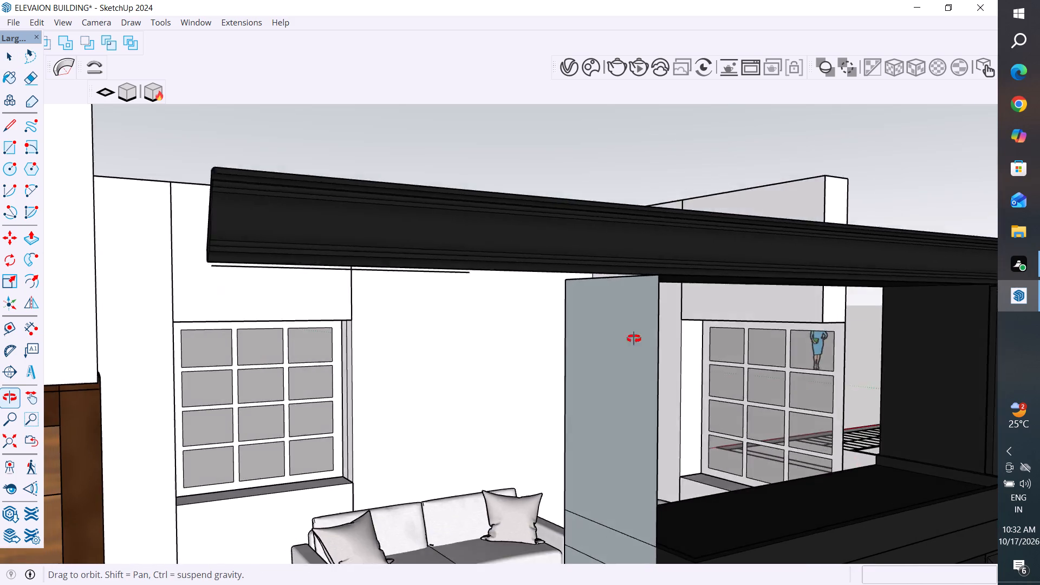
pyautogui.moveTo(634, 339); pyautogui.dragTo(634, 417, button='middle')
pyautogui.scroll(-5, 609, 237)
pyautogui.moveTo(624, 226); pyautogui.dragTo(616, 291, button='middle')
pyautogui.scroll(-5, 524, 264)
pyautogui.moveTo(635, 286); pyautogui.dragTo(633, 316, button='middle')
pyautogui.scroll(4, 663, 294)
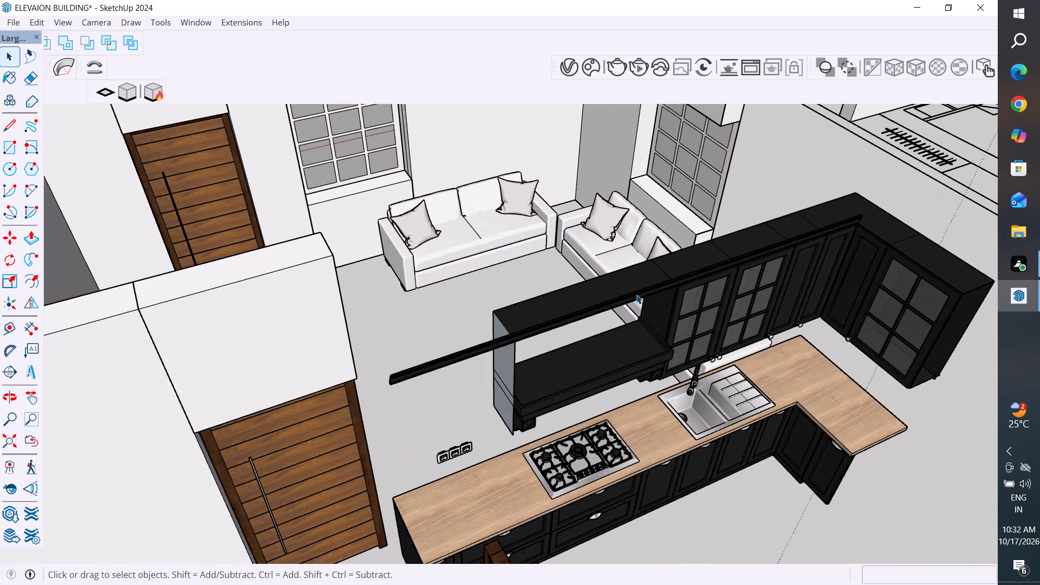
pyautogui.scroll(3, 601, 295)
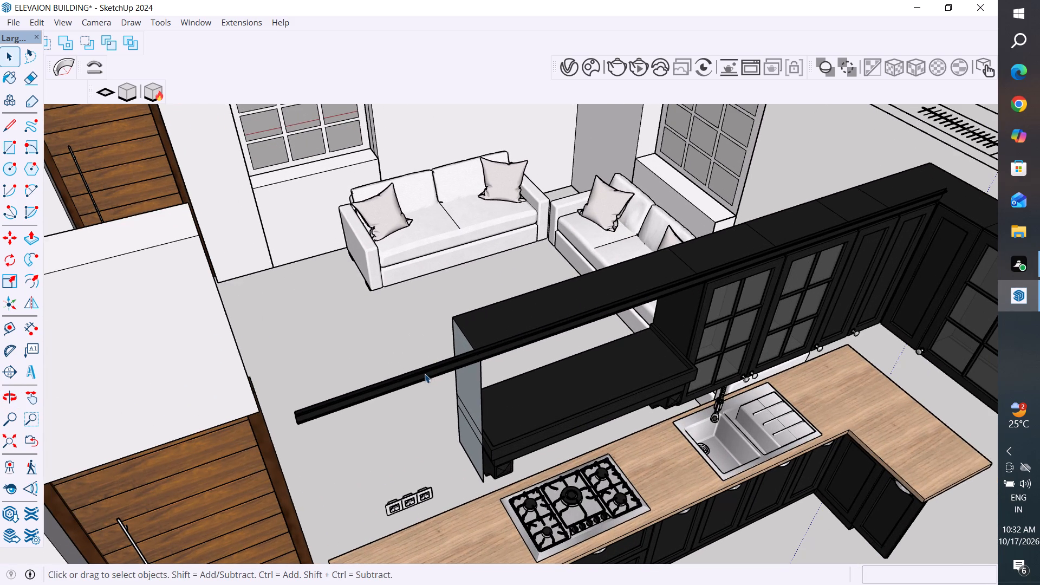
pyautogui.scroll(2, 431, 370)
pyautogui.moveTo(472, 303); pyautogui.dragTo(489, 210, button='middle')
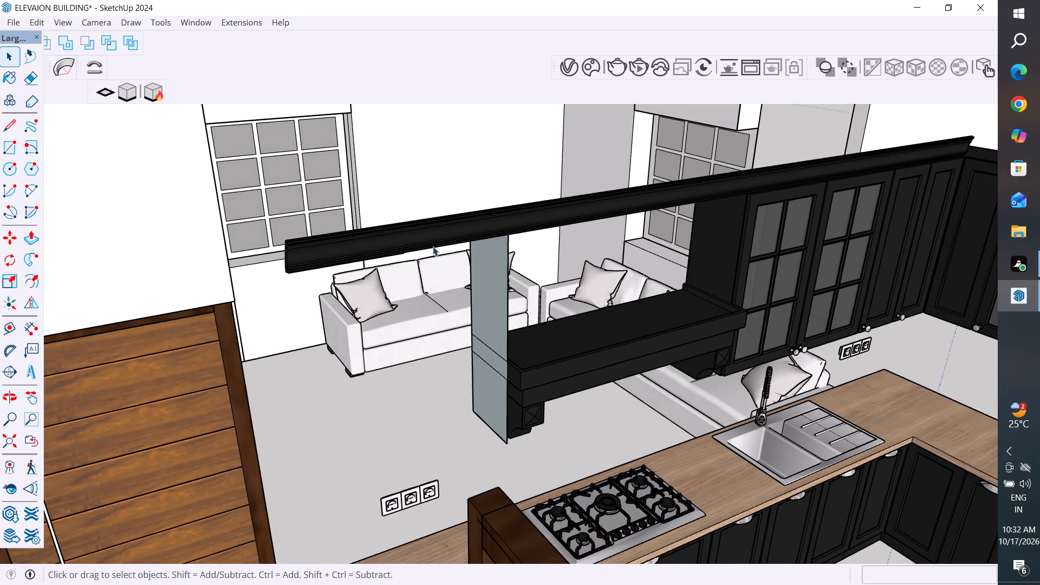
pyautogui.click(434, 234)
pyautogui.scroll(-5, 375, 307)
pyautogui.moveTo(542, 296); pyautogui.dragTo(505, 361, button='middle')
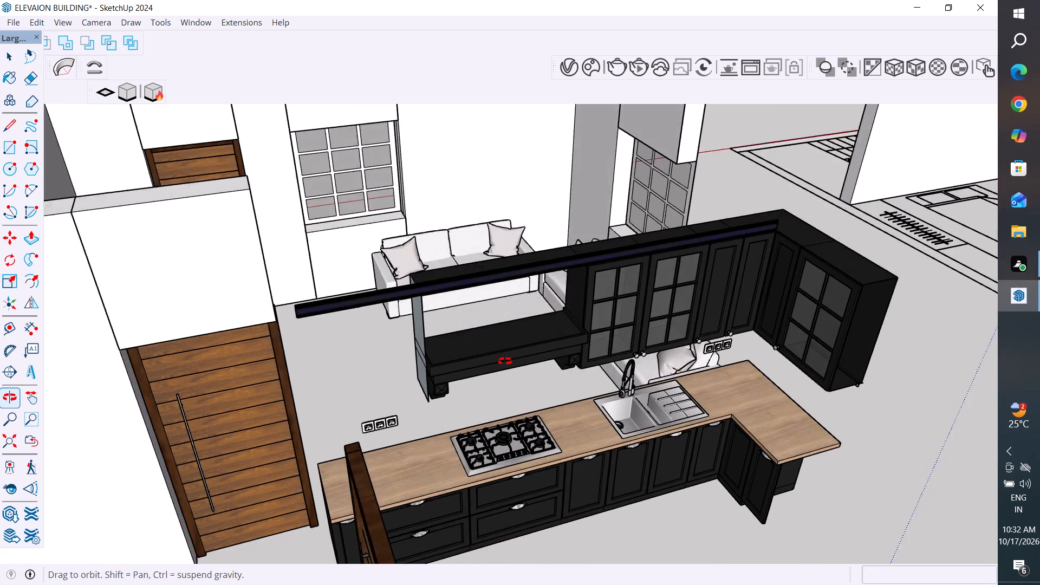
pyautogui.moveTo(505, 361); pyautogui.dragTo(591, 346, button='middle')
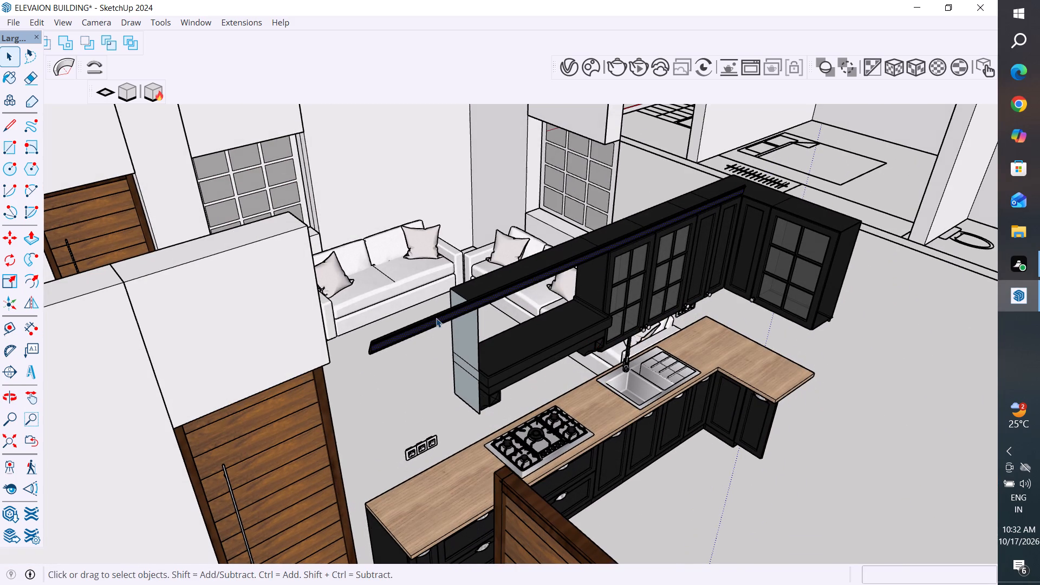
pyautogui.moveTo(433, 313); pyautogui.dragTo(422, 341)
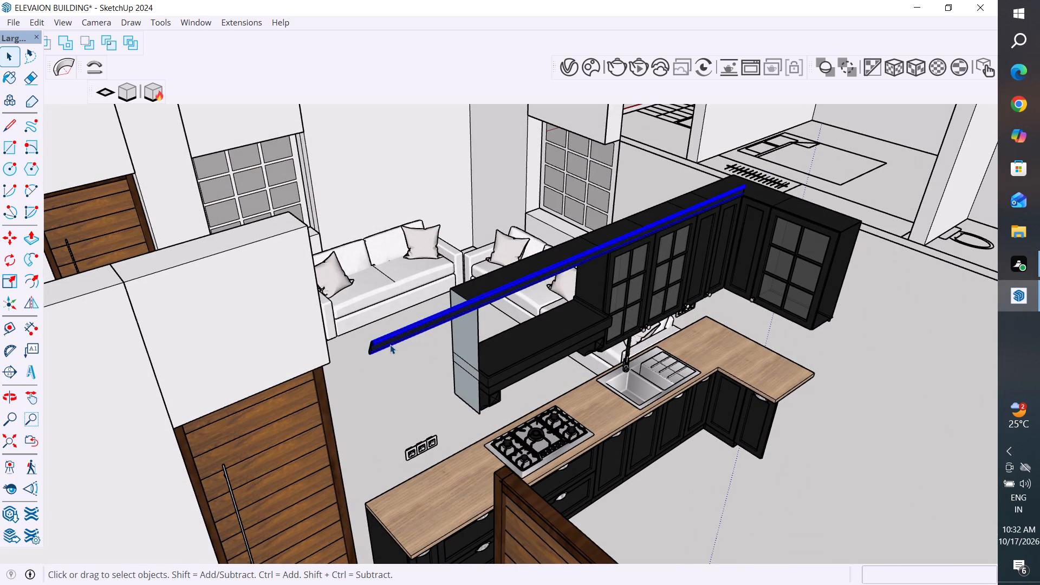
pyautogui.scroll(-11, 390, 344)
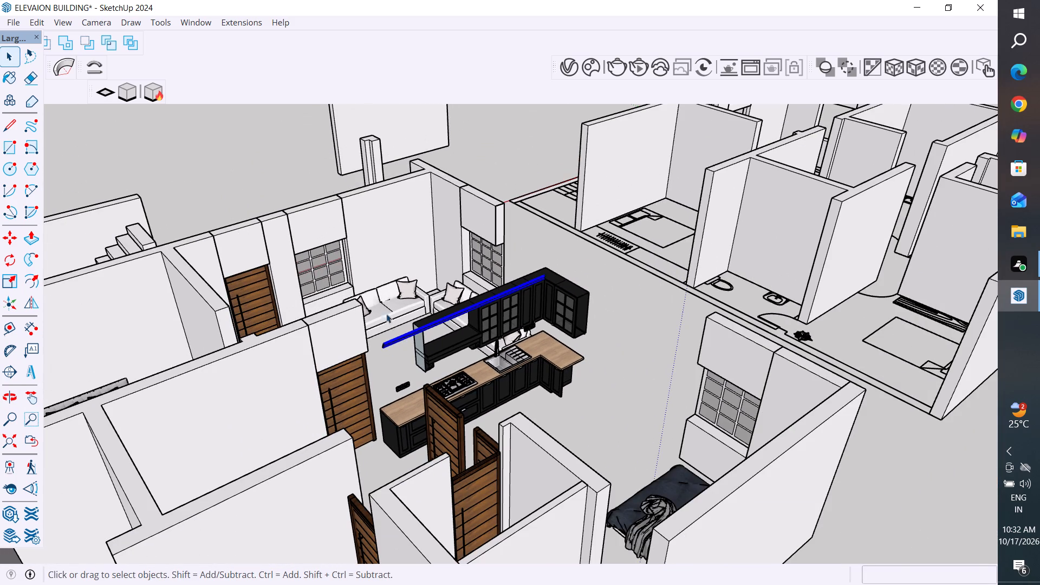
pyautogui.click(287, 168)
pyautogui.scroll(5, 395, 323)
pyautogui.moveTo(408, 357); pyautogui.dragTo(425, 350, button='middle')
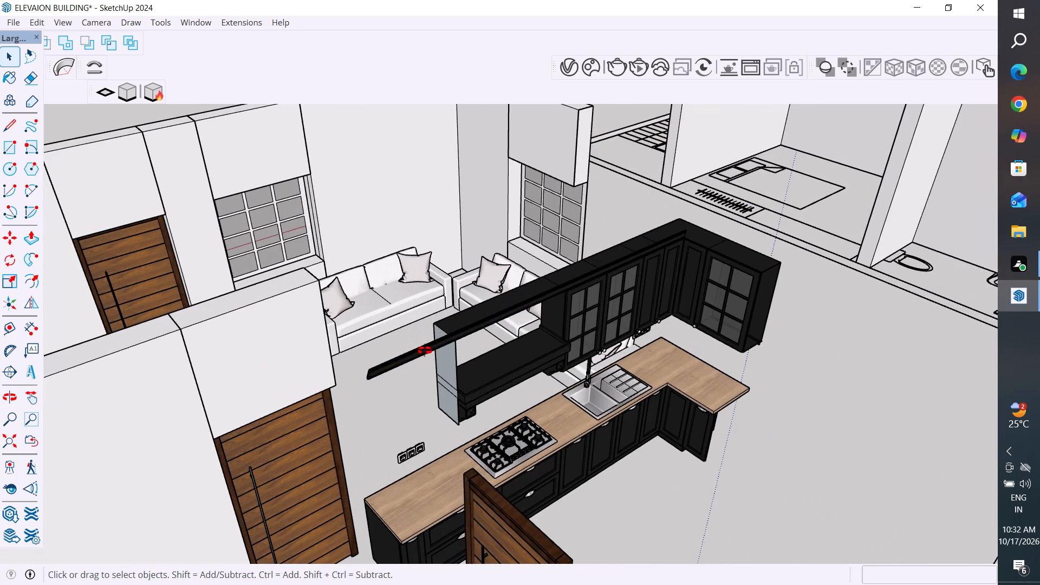
pyautogui.moveTo(425, 350); pyautogui.dragTo(424, 337, button='middle')
pyautogui.moveTo(423, 334); pyautogui.dragTo(421, 353)
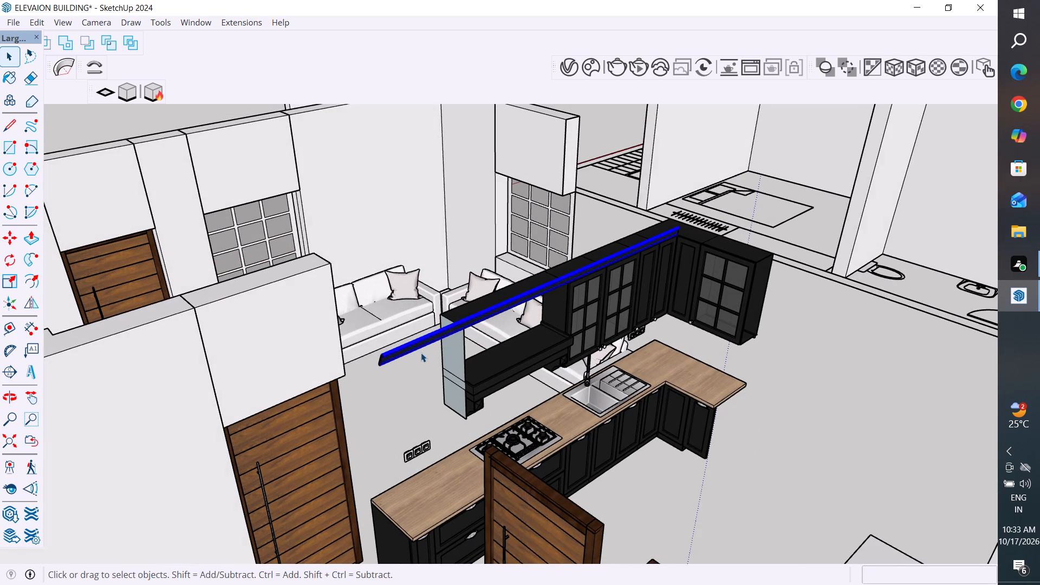
pyautogui.press('Delete')
# Delete the small cornice end profile left floating beyond the range hood's outer side.
pyautogui.scroll(2, 389, 350)
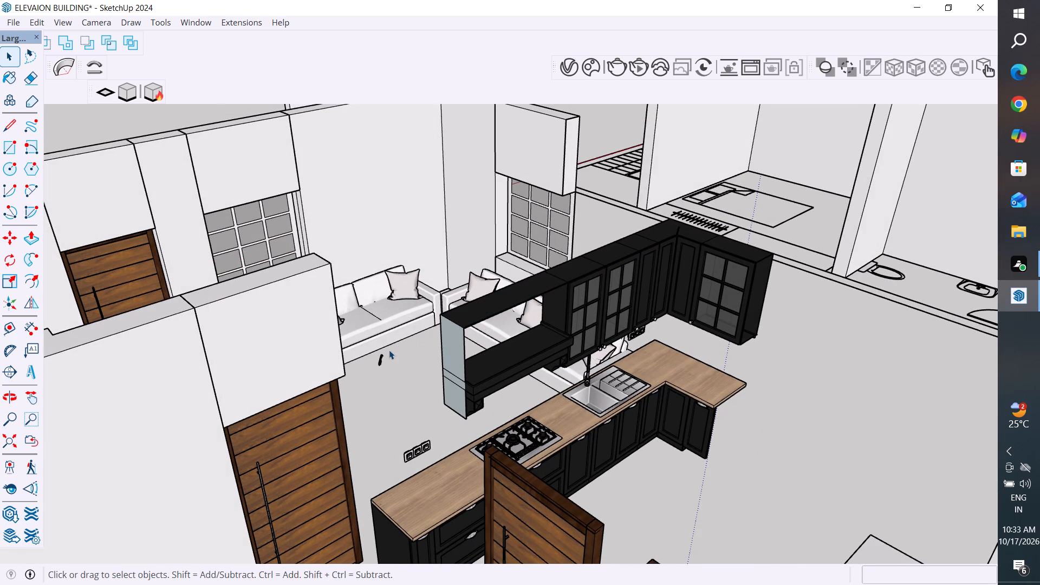
pyautogui.scroll(2, 389, 350)
pyautogui.moveTo(375, 361); pyautogui.dragTo(360, 402)
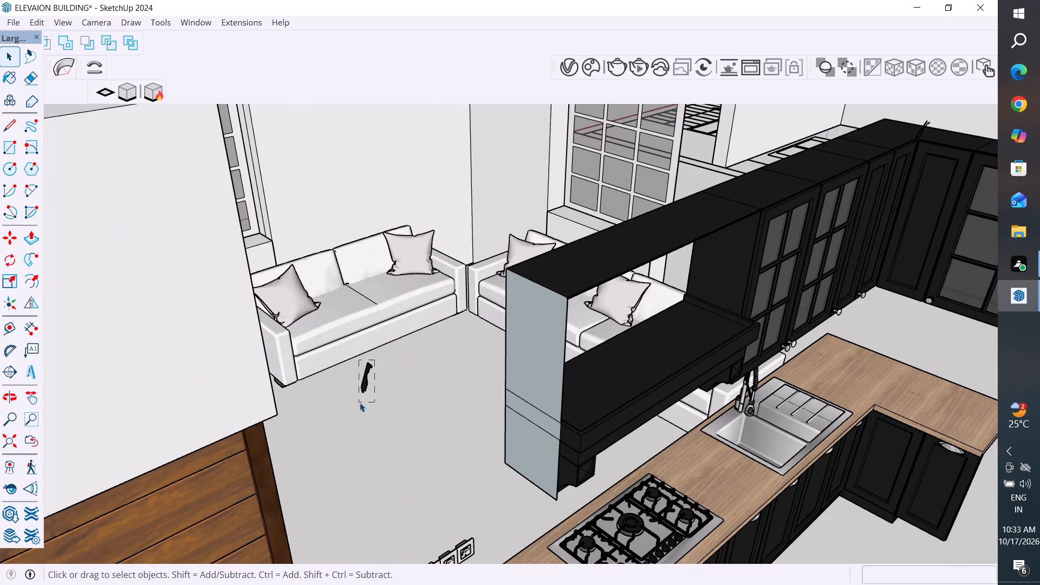
pyautogui.press('Delete')
# Delete the leftover cornice profile edges standing above the inner corner of the upper cabinets.
pyautogui.scroll(-5, 588, 330)
pyautogui.scroll(4, 828, 171)
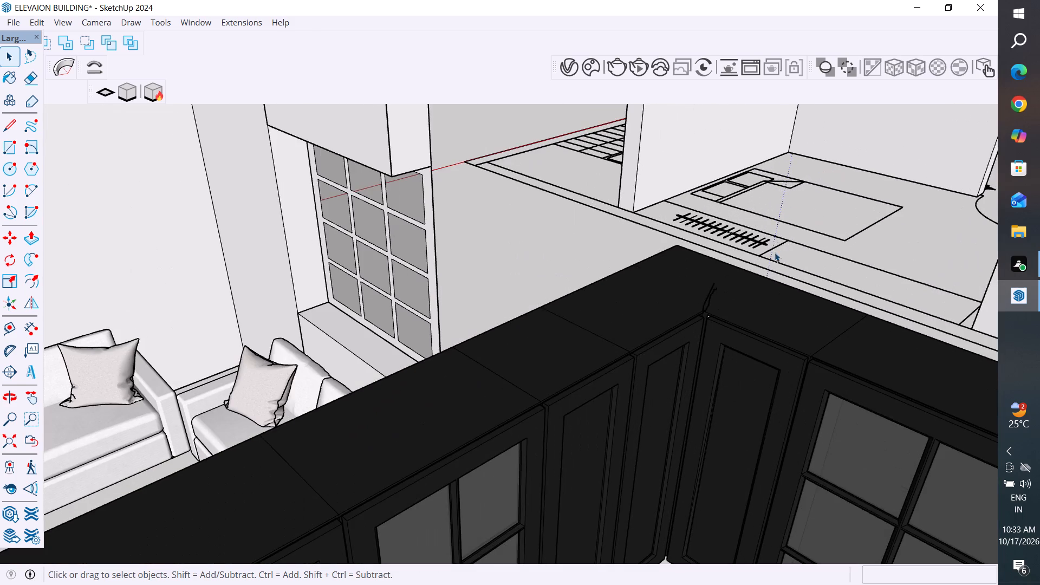
pyautogui.scroll(1, 775, 252)
pyautogui.moveTo(775, 252); pyautogui.dragTo(790, 96, button='middle')
pyautogui.moveTo(738, 250); pyautogui.dragTo(732, 228, button='middle')
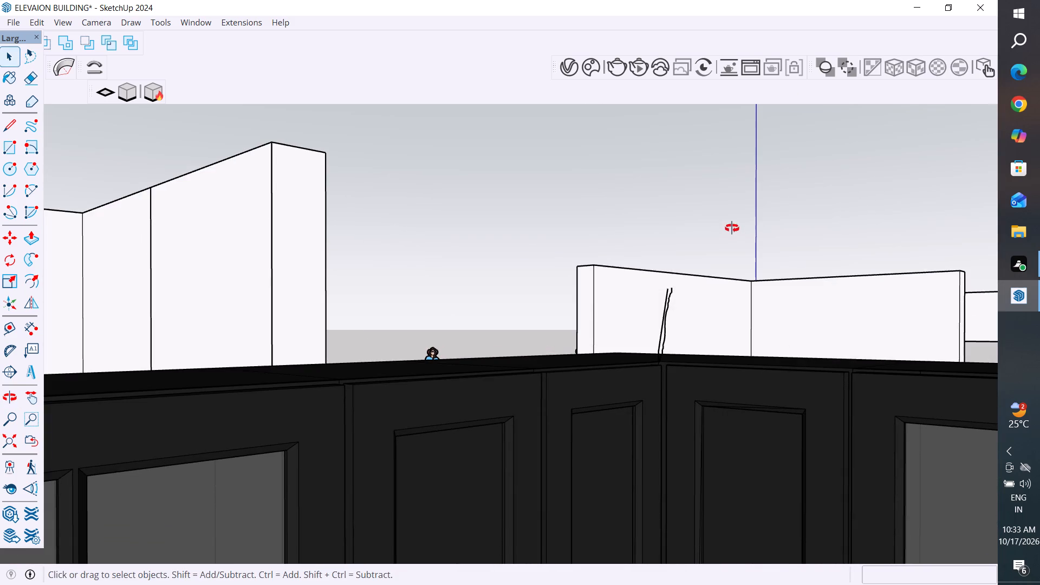
pyautogui.moveTo(732, 228); pyautogui.dragTo(730, 253, button='middle')
pyautogui.moveTo(540, 390); pyautogui.dragTo(543, 379, button='middle')
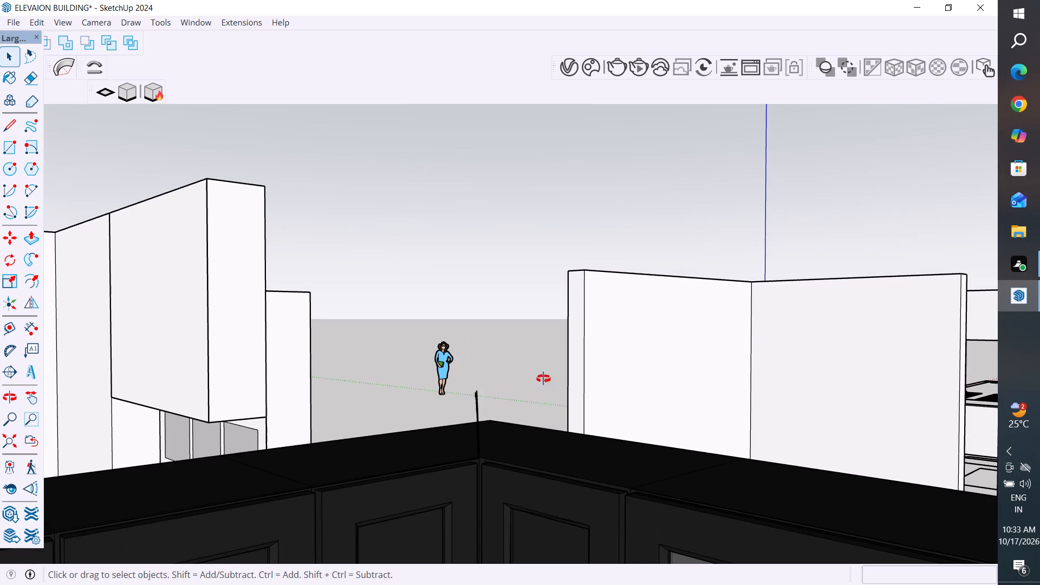
pyautogui.moveTo(543, 379); pyautogui.dragTo(543, 379, button='middle')
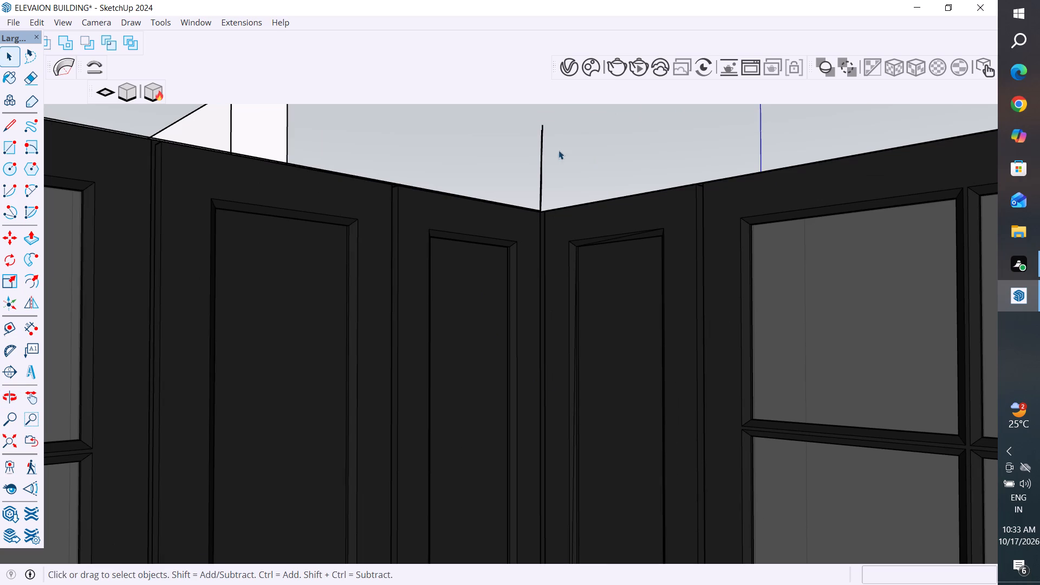
pyautogui.moveTo(562, 121); pyautogui.dragTo(524, 168)
pyautogui.press('Delete')
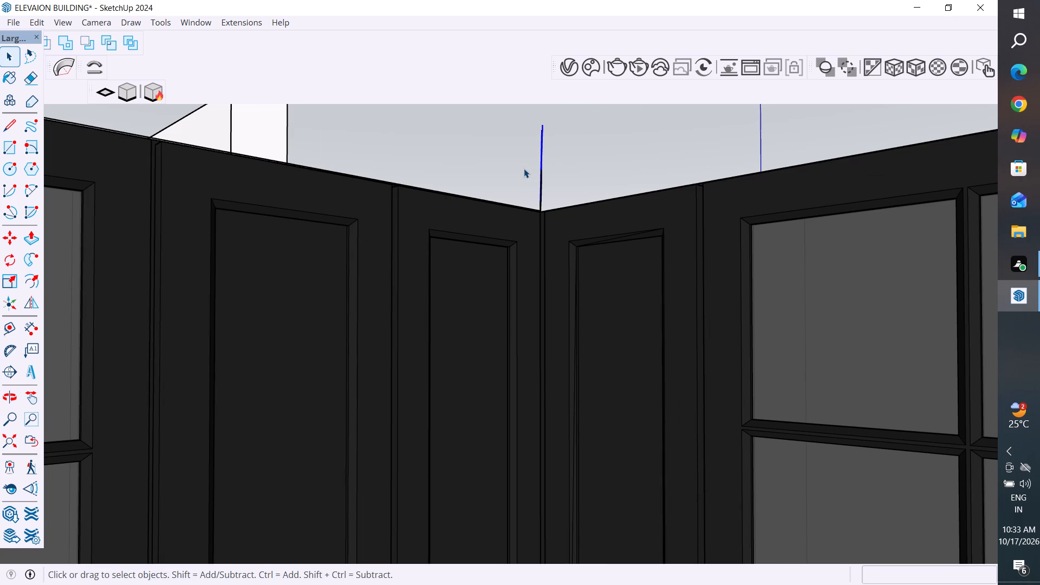
pyautogui.moveTo(559, 151); pyautogui.dragTo(528, 204)
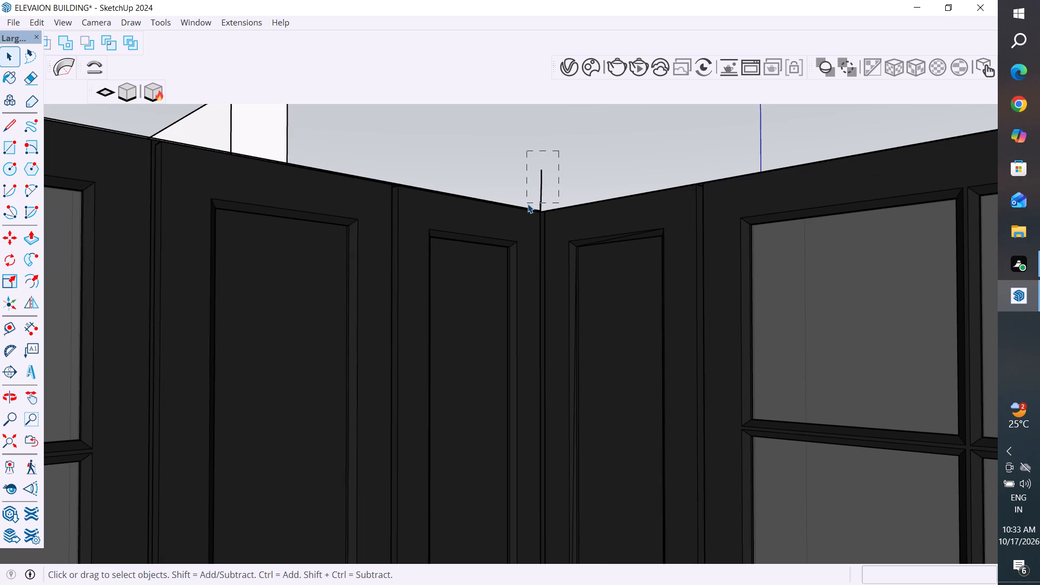
pyautogui.press('Delete')
# Delete the remaining short vertical edge stub at the top of the upper cabinets' inner corner.
pyautogui.scroll(4, 544, 208)
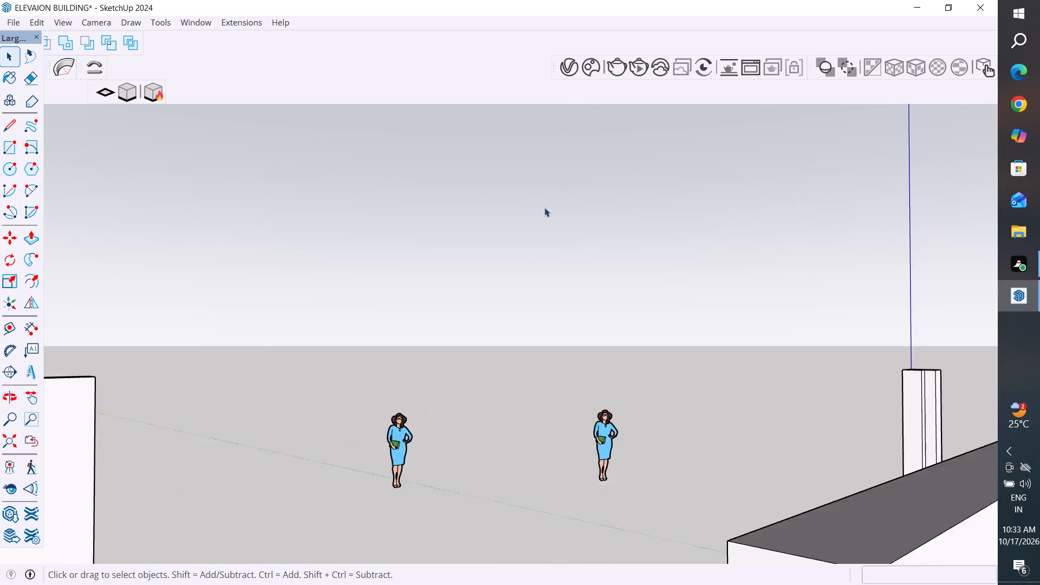
pyautogui.scroll(-6, 544, 207)
pyautogui.scroll(5, 545, 206)
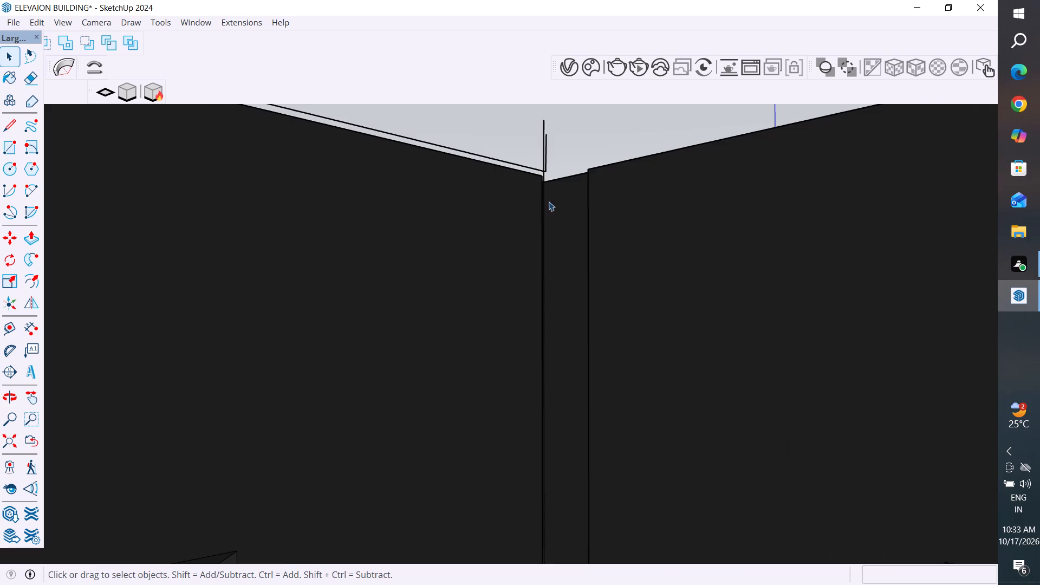
pyautogui.scroll(4, 550, 178)
pyautogui.scroll(-5, 550, 175)
pyautogui.scroll(3, 550, 175)
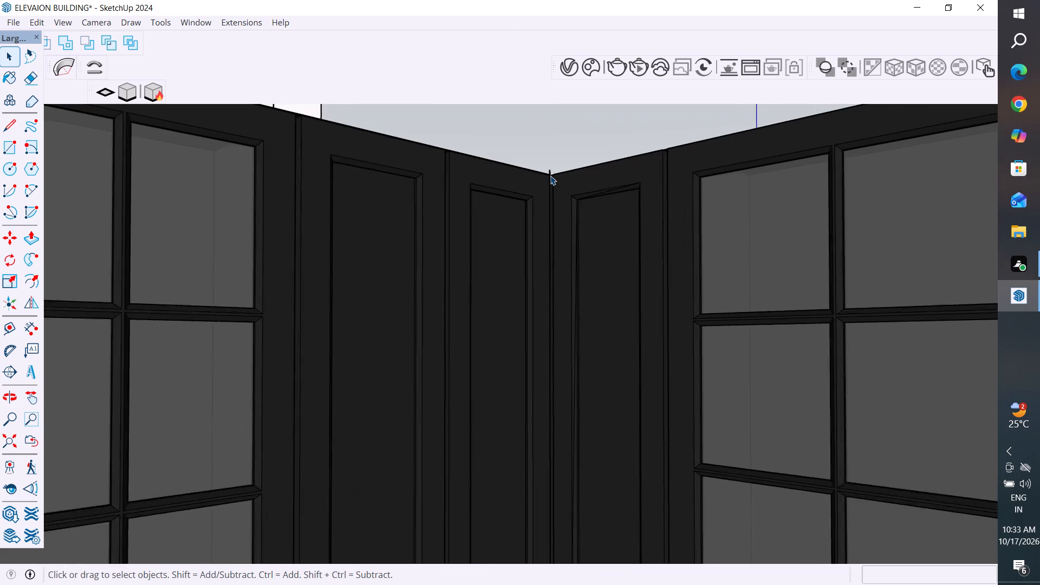
pyautogui.scroll(11, 550, 175)
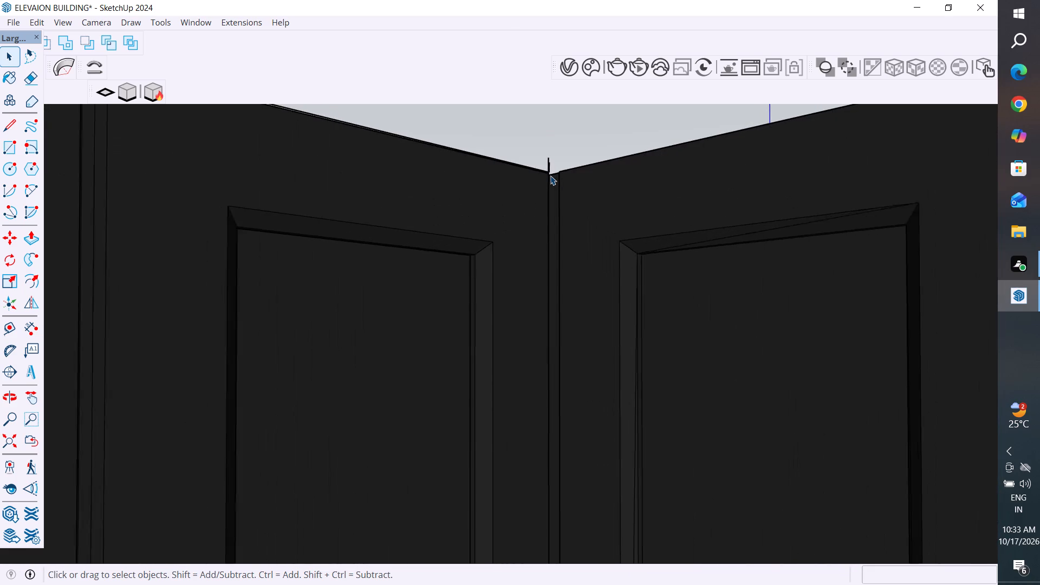
pyautogui.scroll(11, 550, 175)
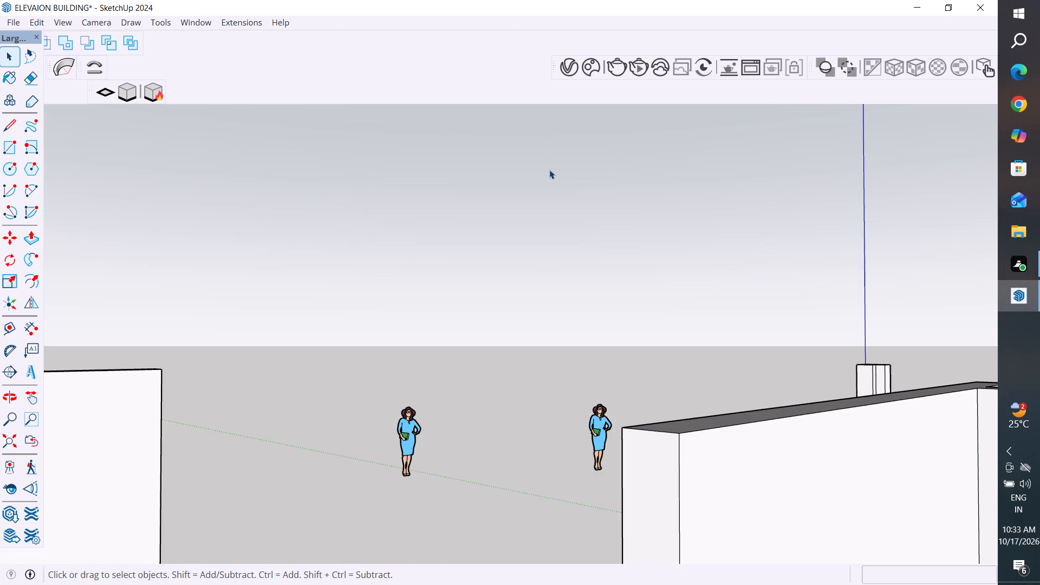
pyautogui.scroll(-3, 549, 169)
pyautogui.scroll(1, 549, 169)
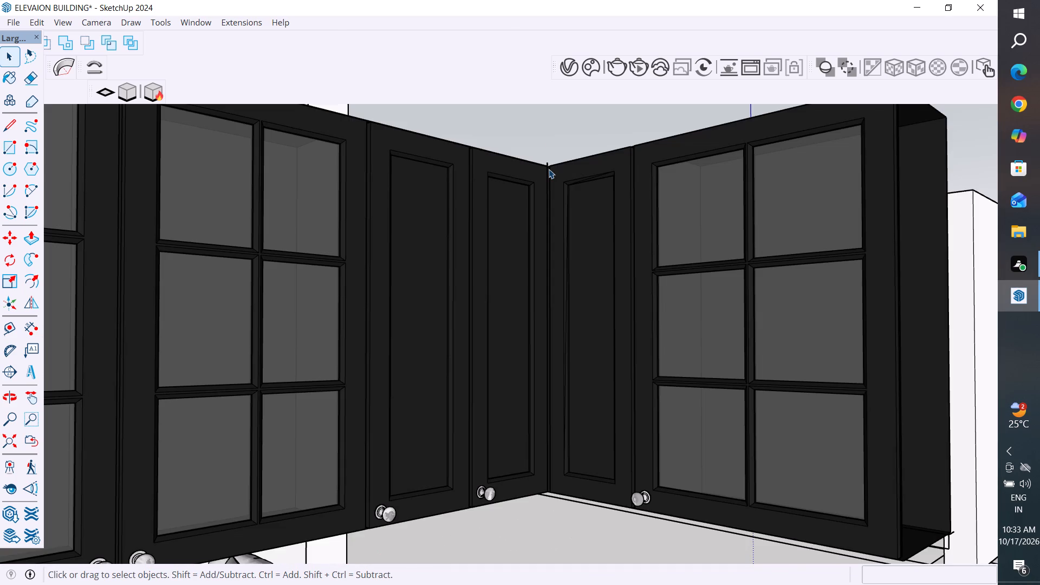
pyautogui.scroll(12, 549, 169)
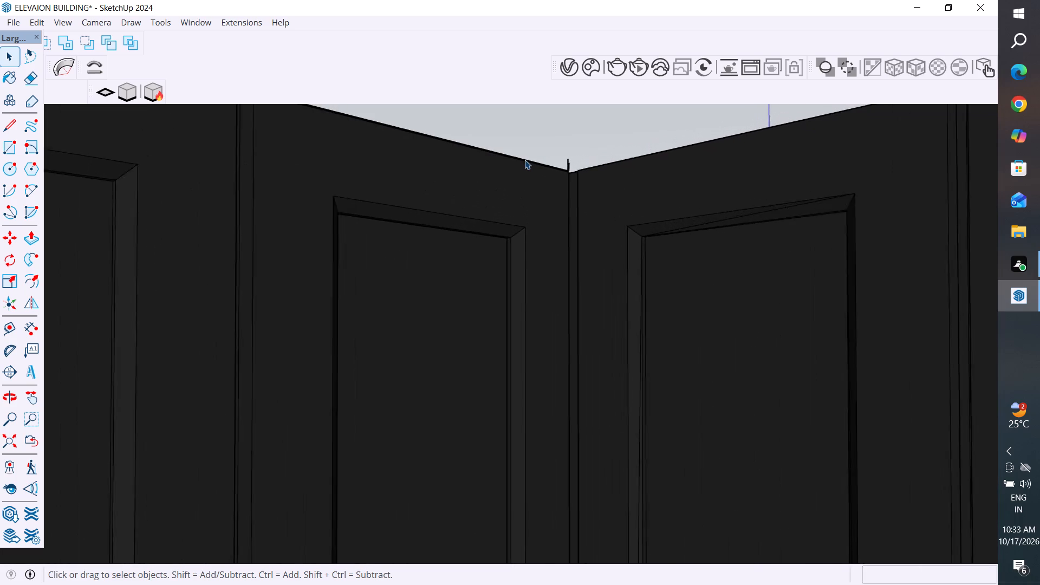
pyautogui.scroll(11, 525, 160)
pyautogui.scroll(-4, 526, 158)
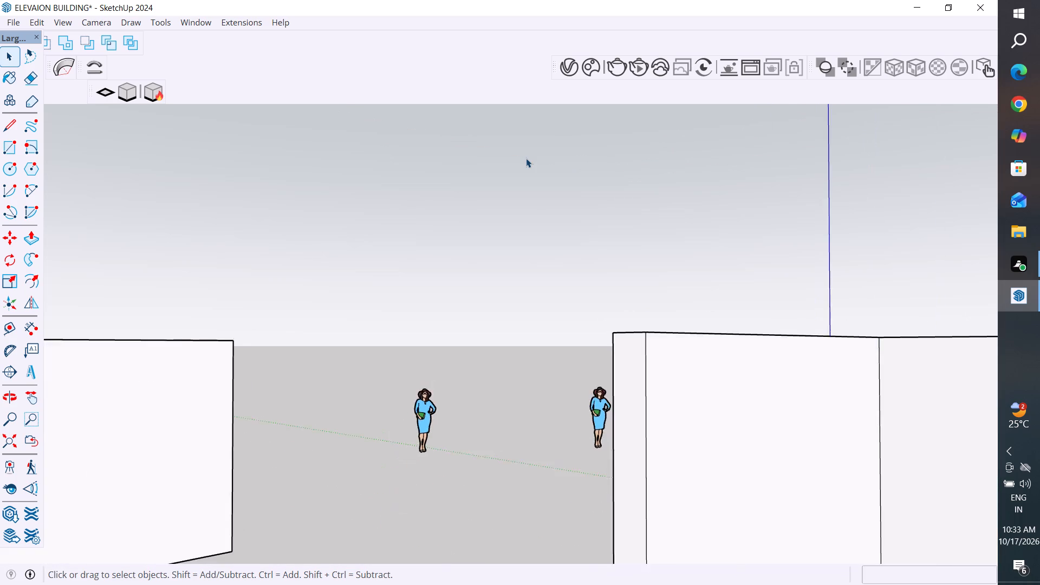
pyautogui.scroll(-1, 526, 158)
pyautogui.scroll(5, 547, 157)
pyautogui.scroll(-4, 547, 157)
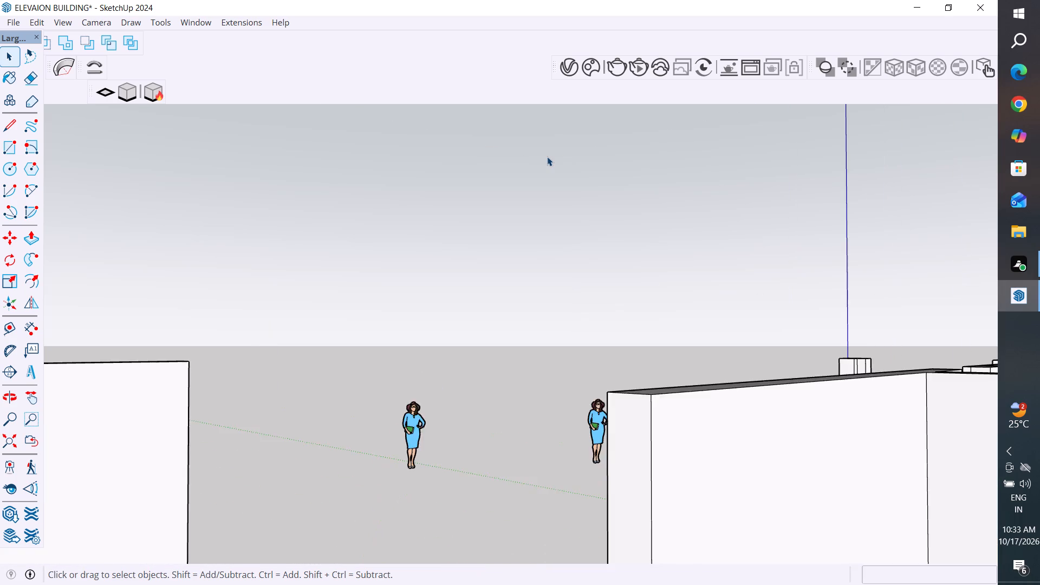
pyautogui.scroll(-1, 547, 157)
pyautogui.click(532, 166)
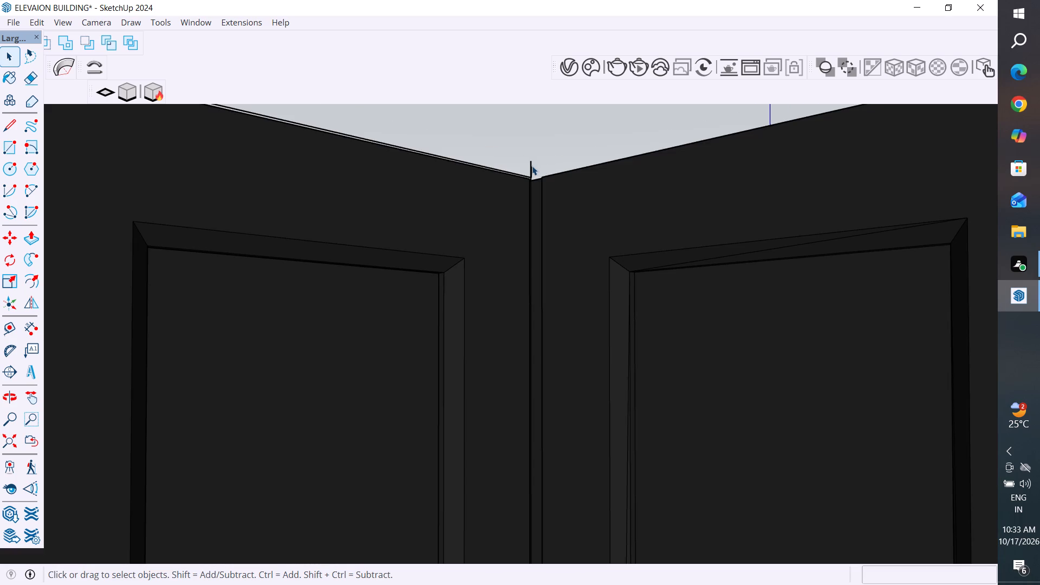
pyautogui.press('Delete')
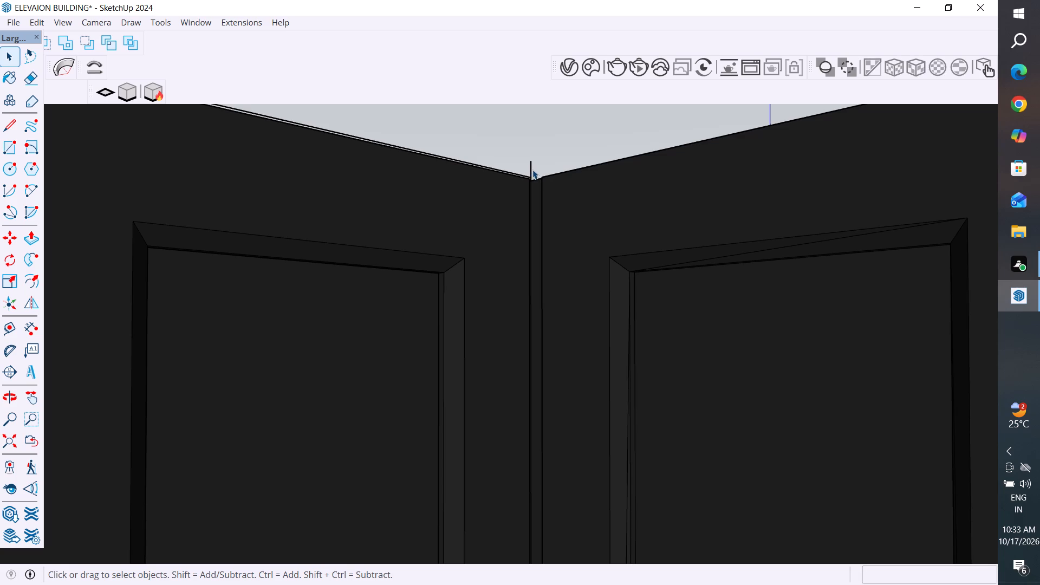
pyautogui.click(532, 168)
pyautogui.press('Delete')
# Examine the upper cabinets' inner corner from the front and from above for leftover edges.
pyautogui.scroll(5, 521, 173)
pyautogui.scroll(-4, 521, 173)
pyautogui.scroll(2, 521, 173)
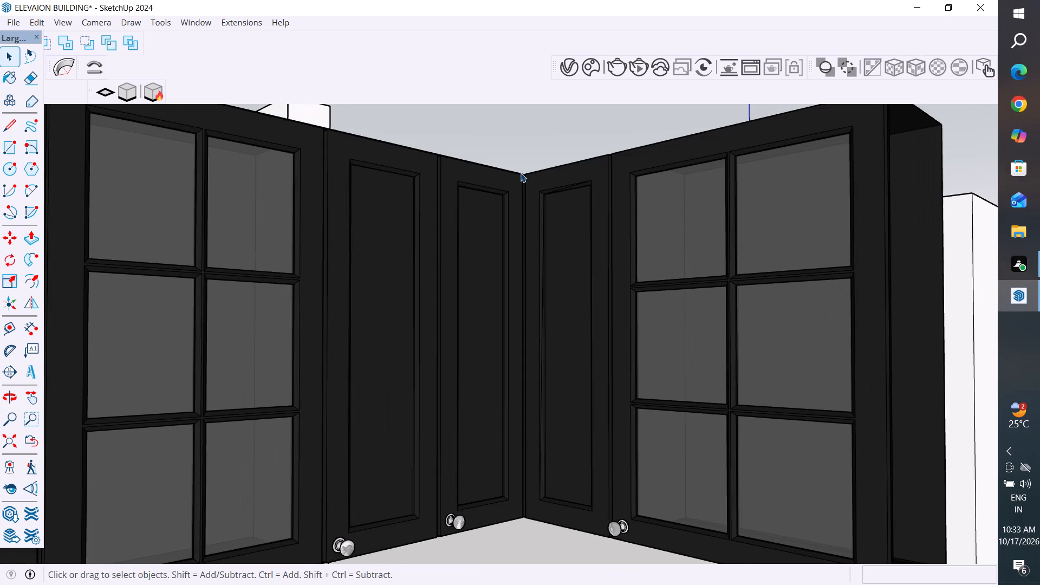
pyautogui.moveTo(554, 180); pyautogui.dragTo(571, 348, button='middle')
pyautogui.scroll(2, 510, 115)
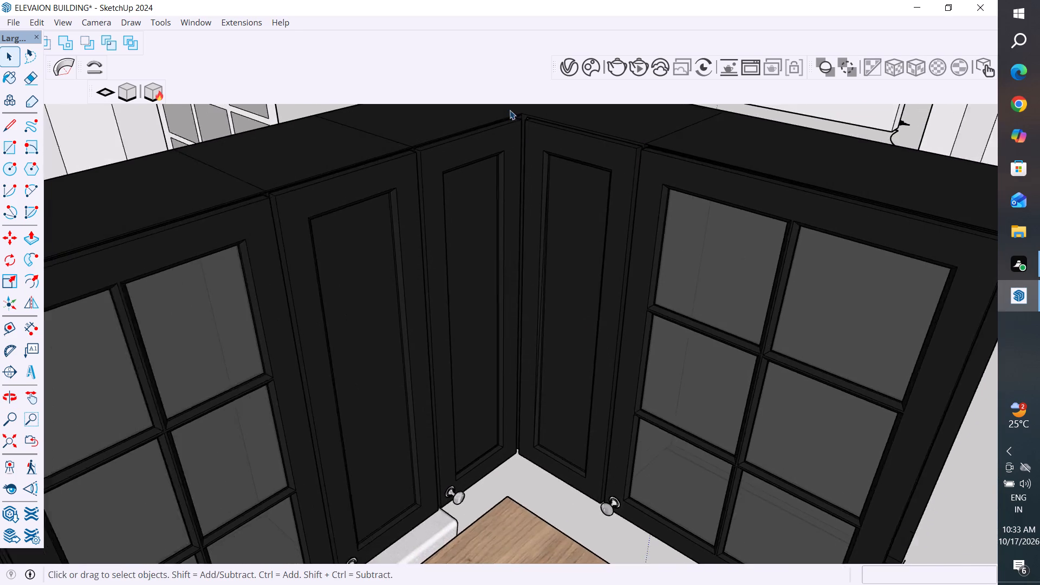
pyautogui.scroll(2, 510, 110)
pyautogui.scroll(-5, 450, 376)
pyautogui.scroll(4, 491, 139)
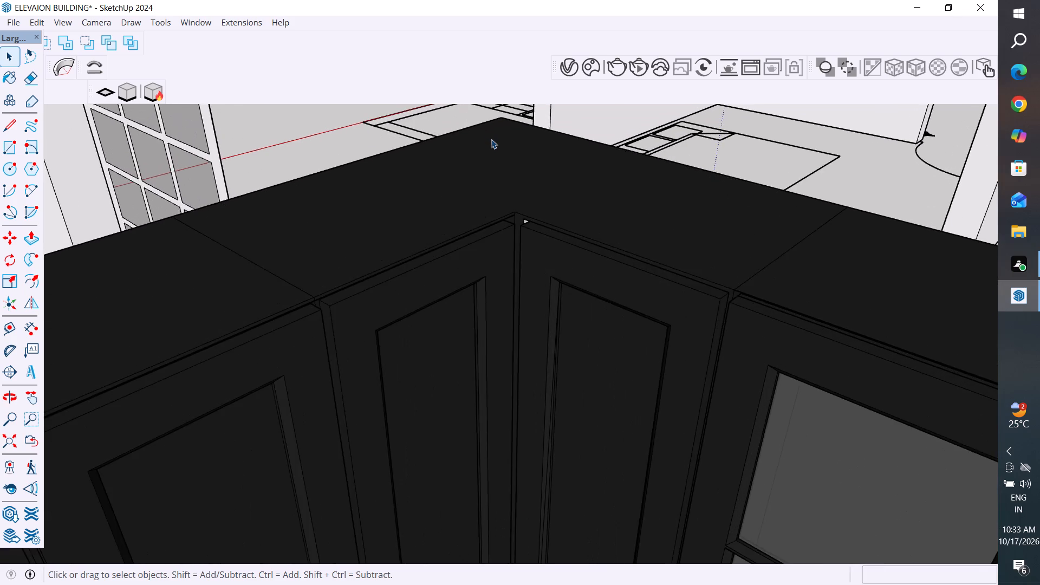
# Delete the leftover edge running from the inner corner along the top front of the longer upper-cabinet run.
pyautogui.scroll(5, 491, 139)
pyautogui.scroll(1, 545, 212)
pyautogui.moveTo(545, 212); pyautogui.dragTo(552, 73, button='middle')
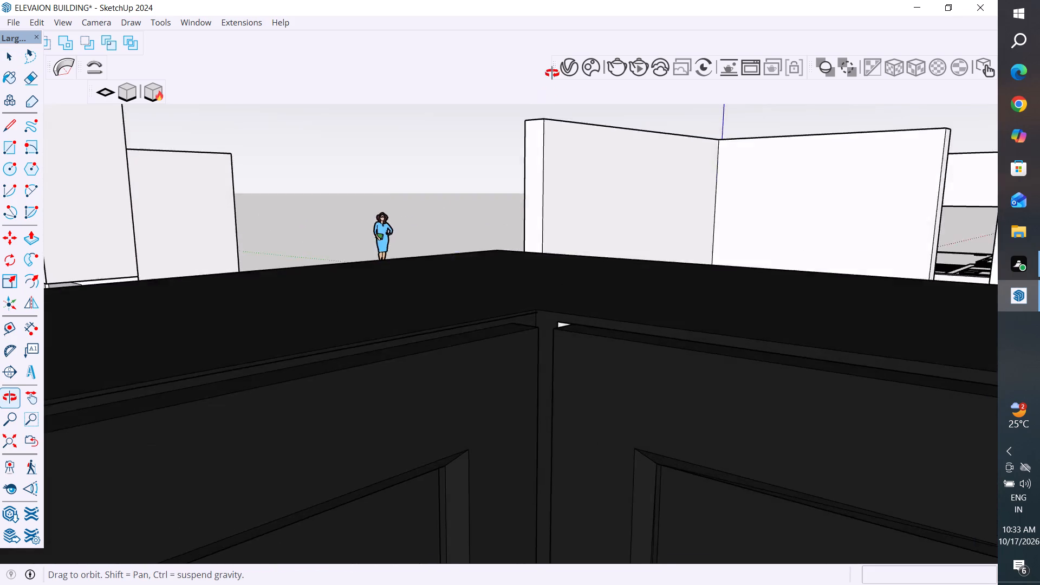
pyautogui.moveTo(552, 73); pyautogui.dragTo(601, 201, button='middle')
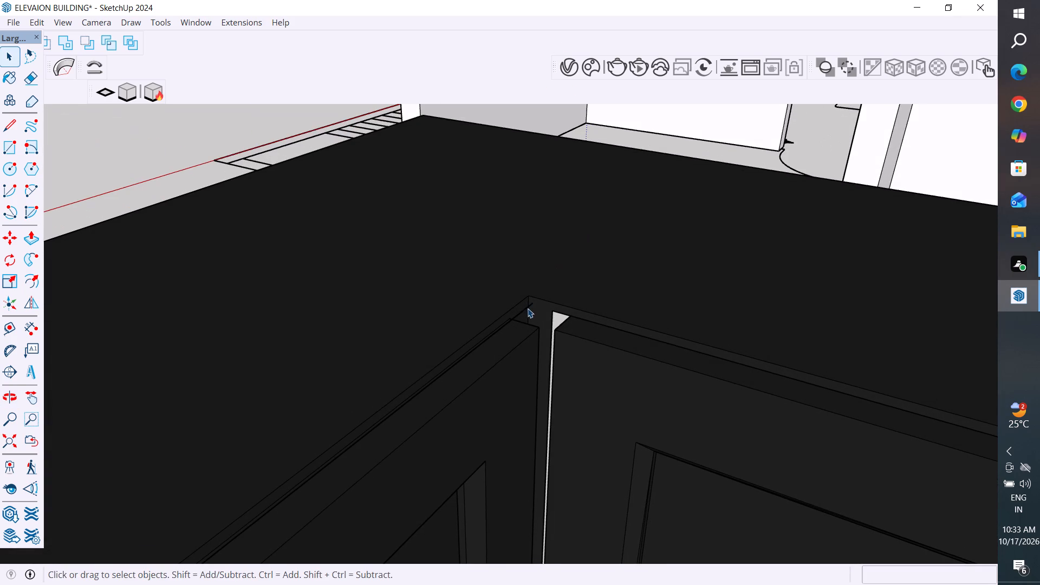
pyautogui.click(528, 309)
pyautogui.press('Delete')
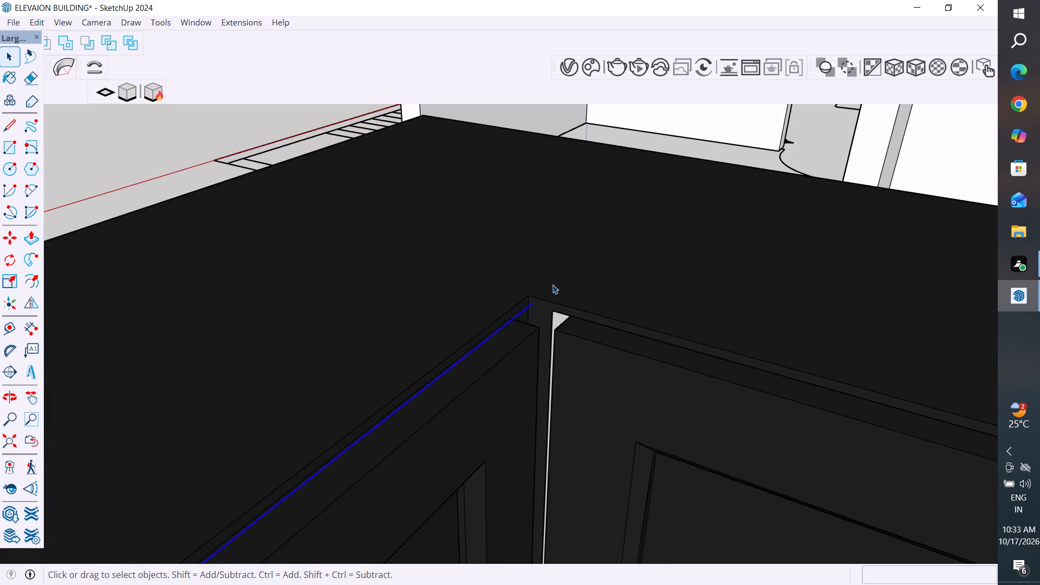
# Examine the trimmed upper cabinets and the whole L-shaped kitchen in the room from several sides.
pyautogui.scroll(-16, 552, 284)
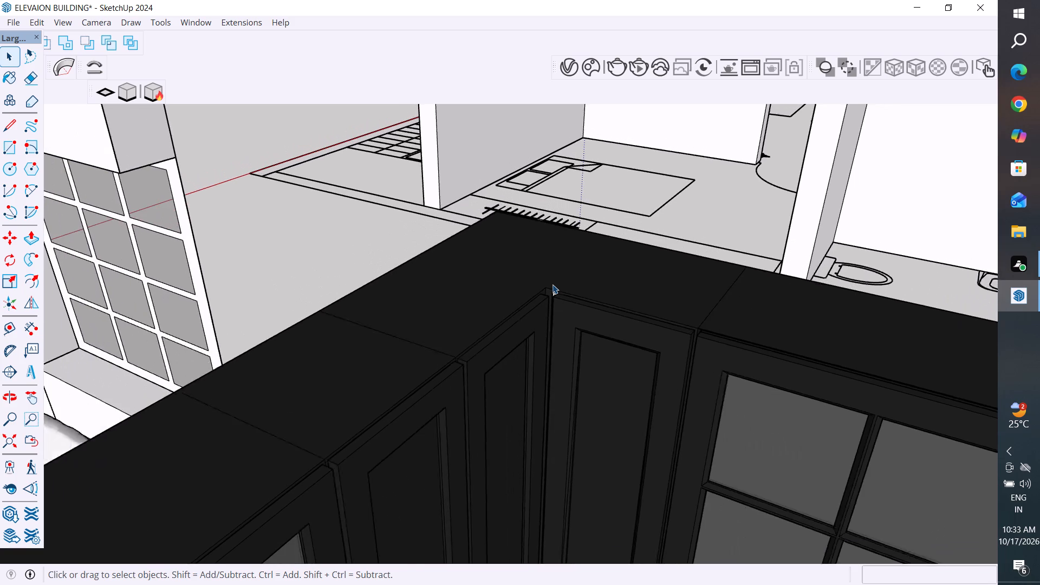
pyautogui.scroll(-2, 552, 284)
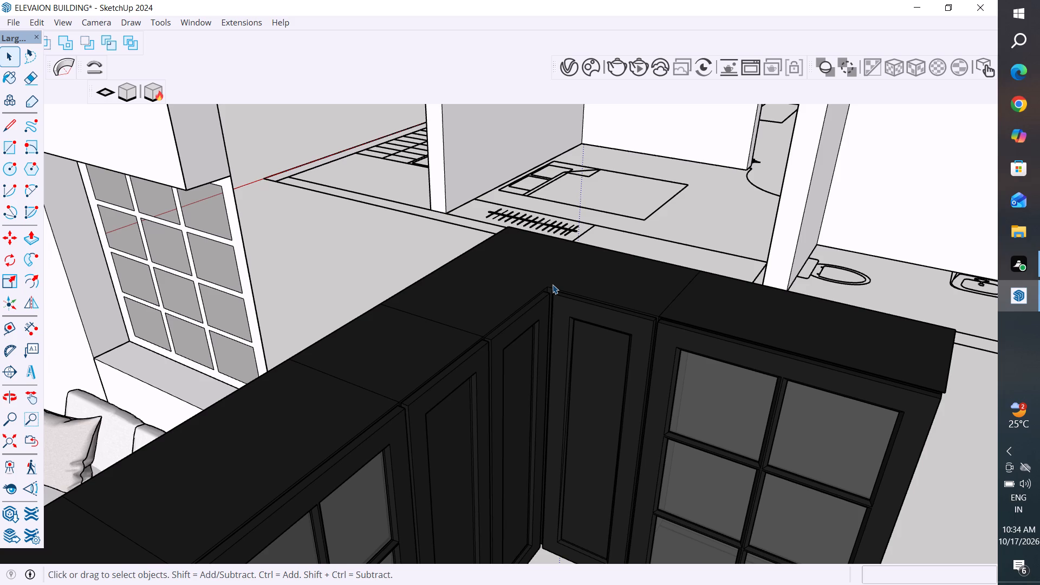
pyautogui.scroll(-4, 586, 306)
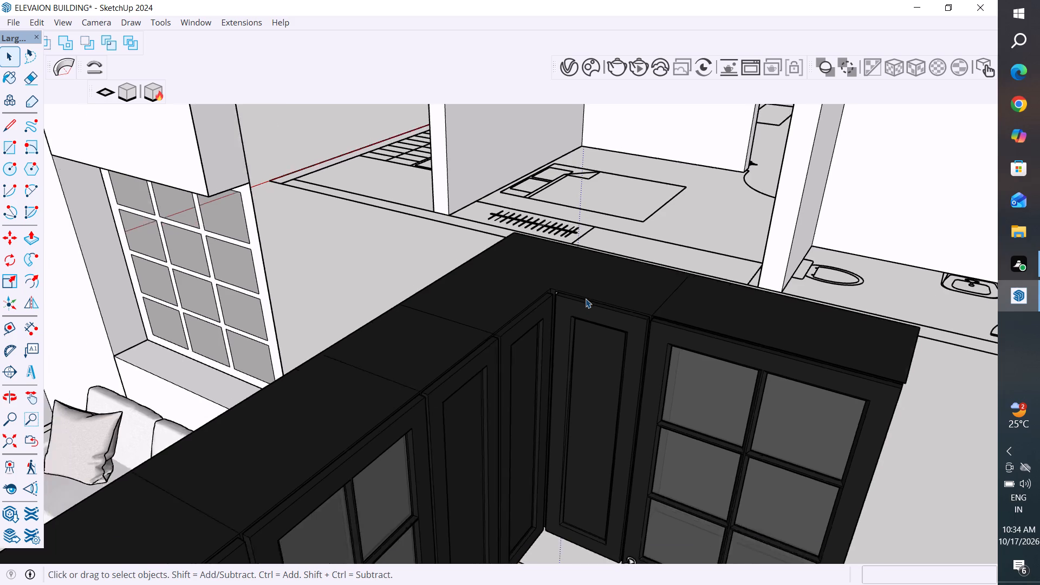
pyautogui.scroll(-20, 586, 298)
pyautogui.scroll(-2, 586, 298)
pyautogui.click(720, 378)
pyautogui.scroll(-3, 714, 367)
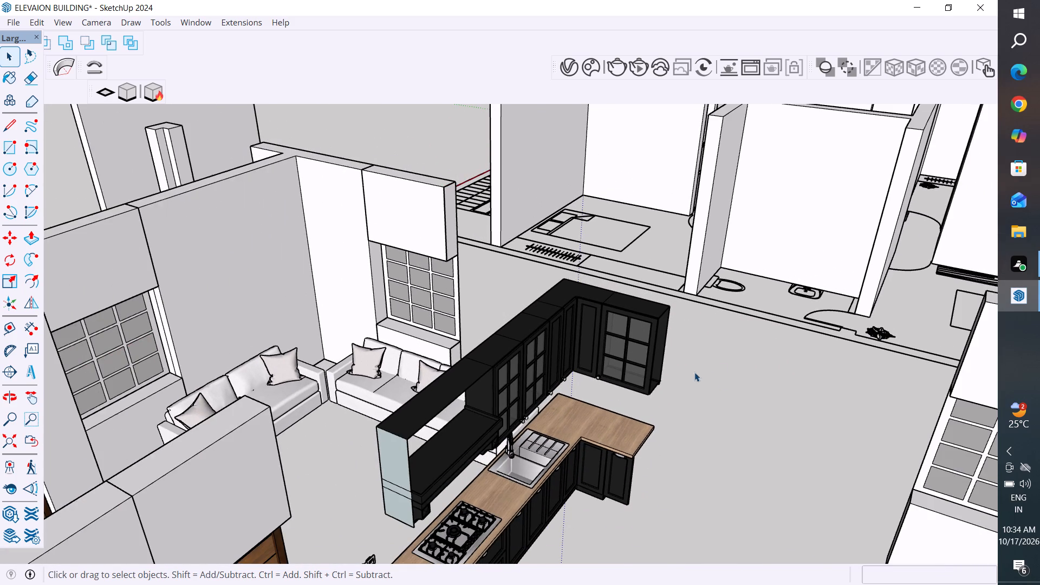
pyautogui.scroll(-5, 694, 372)
pyautogui.moveTo(705, 366); pyautogui.dragTo(243, 419, button='middle')
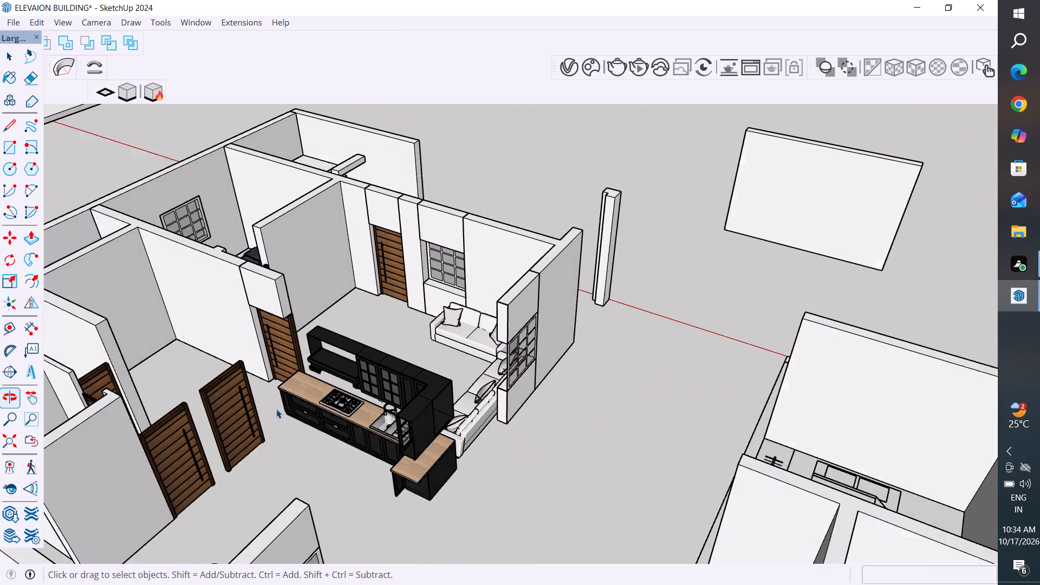
pyautogui.click(704, 286)
# Push/Pull the upper end face of the open frame above the range hood outward by 1/2" to thicken the end panel.
pyautogui.scroll(5, 328, 363)
pyautogui.moveTo(337, 363); pyautogui.dragTo(426, 269, button='middle')
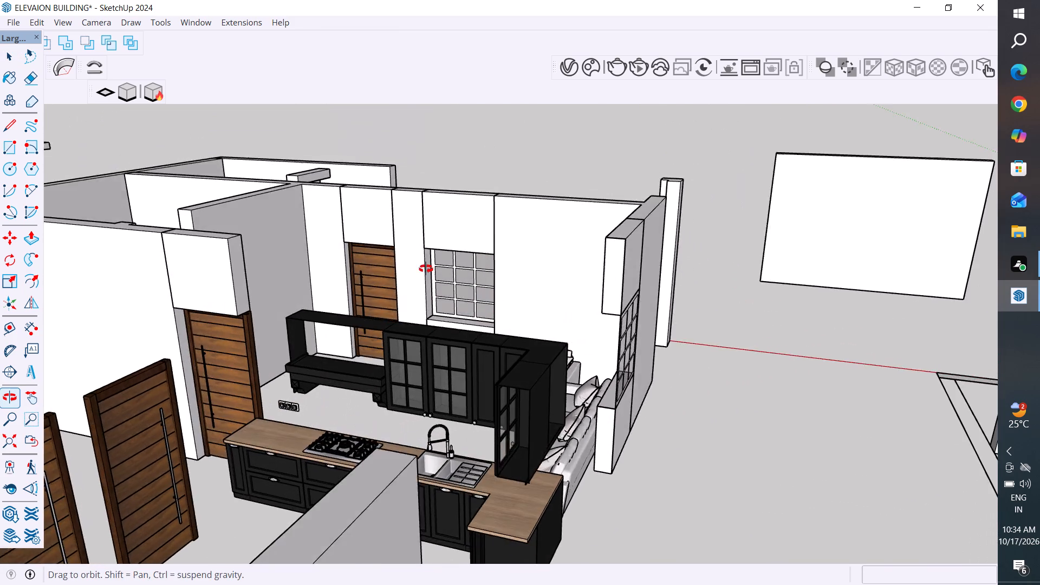
pyautogui.moveTo(426, 269); pyautogui.dragTo(547, 253, button='middle')
pyautogui.scroll(5, 336, 371)
pyautogui.moveTo(323, 376); pyautogui.dragTo(298, 363, button='middle')
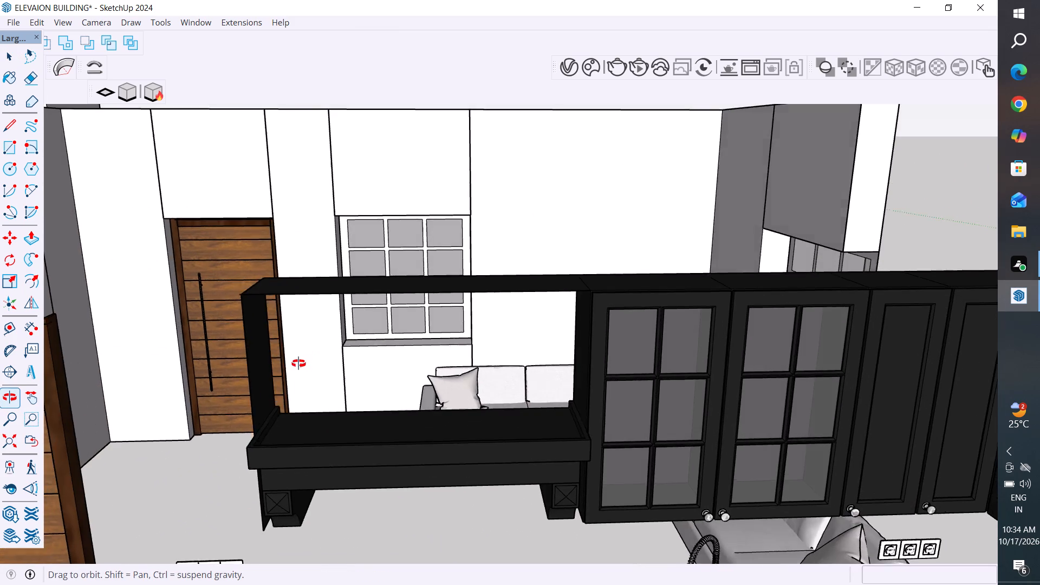
pyautogui.moveTo(298, 363); pyautogui.dragTo(415, 373, button='middle')
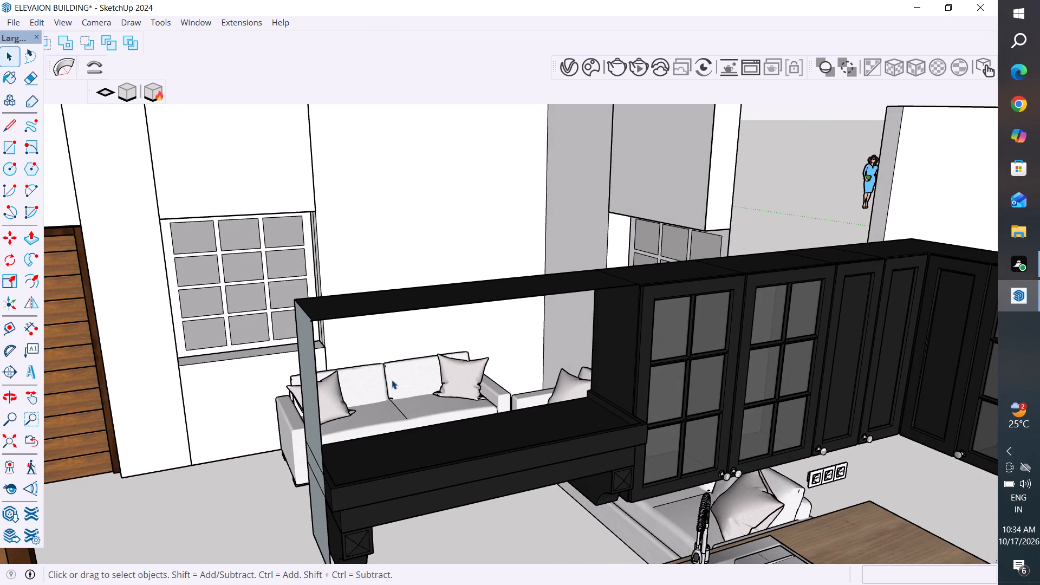
pyautogui.moveTo(360, 367); pyautogui.dragTo(405, 356, button='middle')
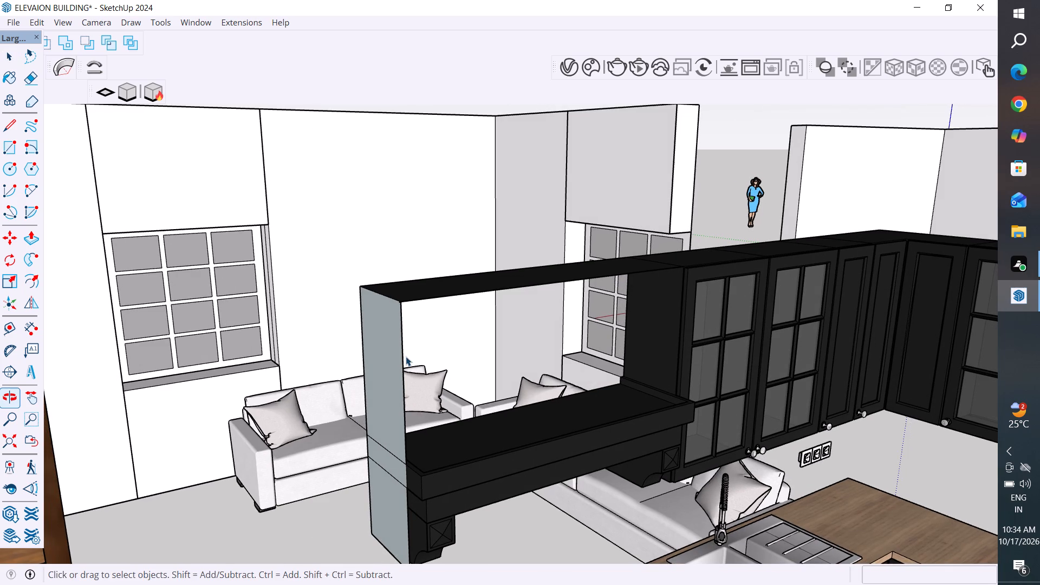
pyautogui.click(386, 359)
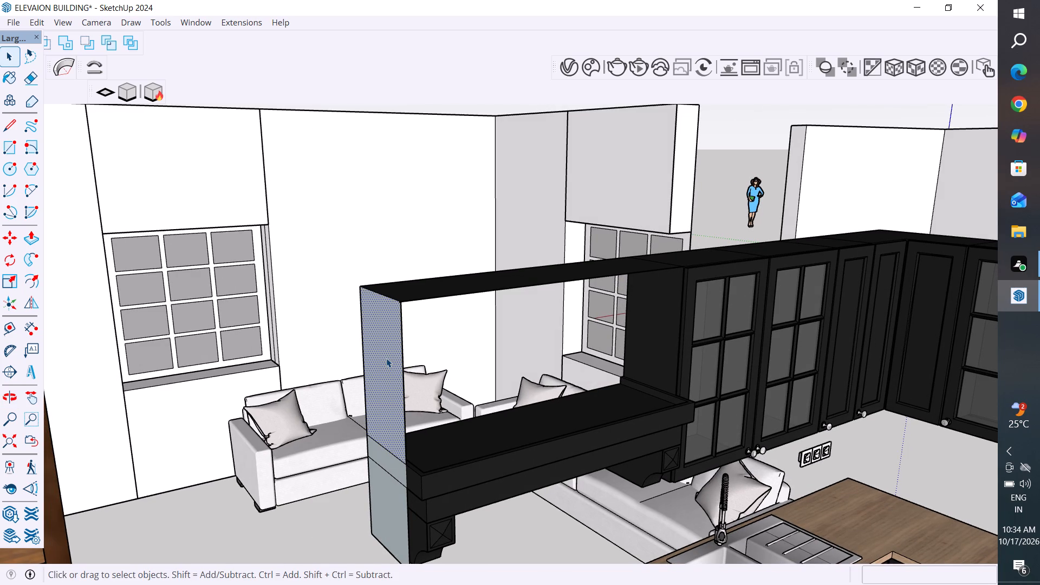
pyautogui.scroll(-3, 460, 320)
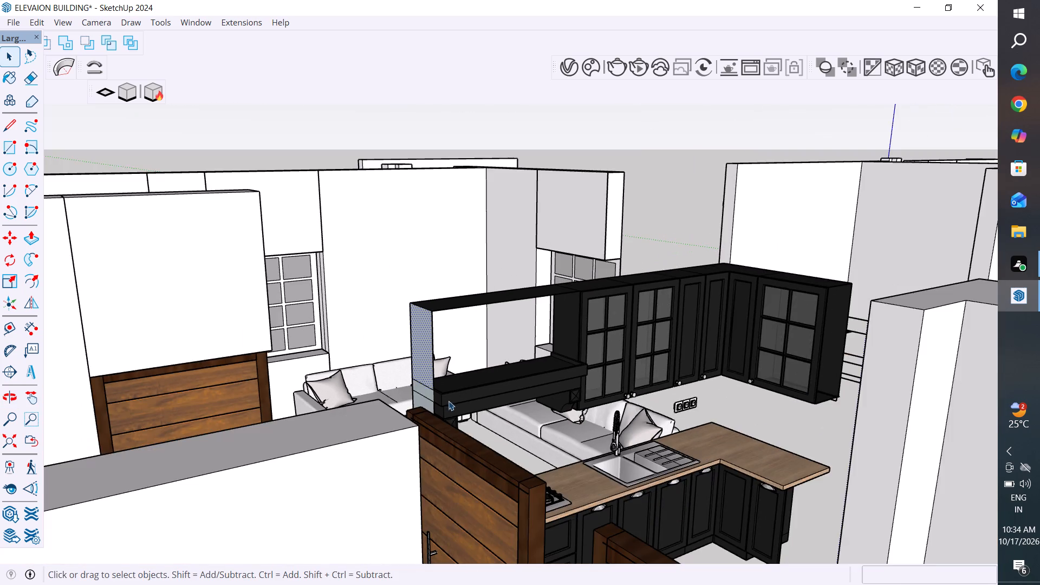
pyautogui.moveTo(446, 401); pyautogui.dragTo(408, 428, button='middle')
pyautogui.scroll(4, 402, 378)
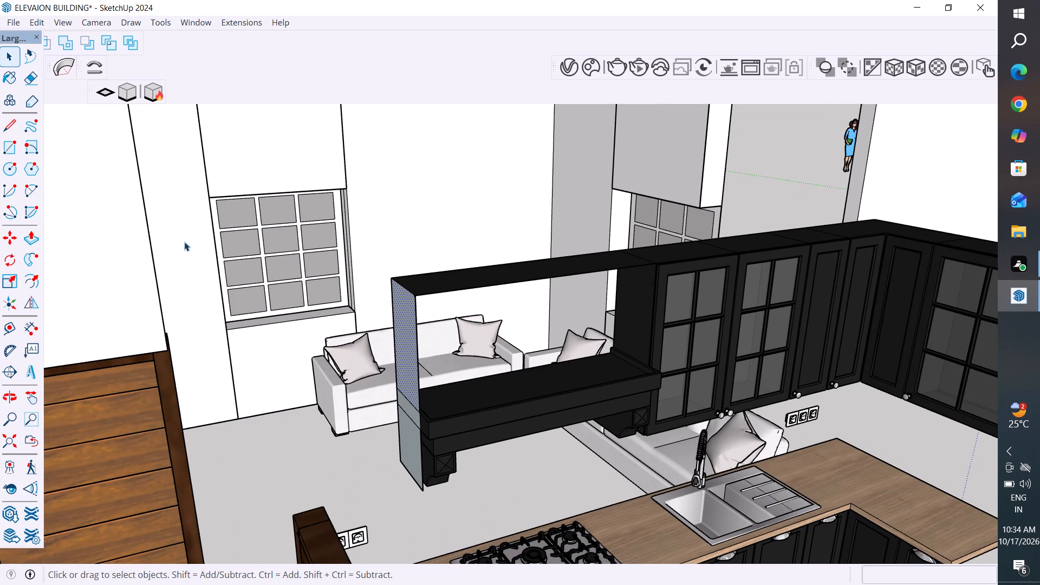
pyautogui.click(29, 236)
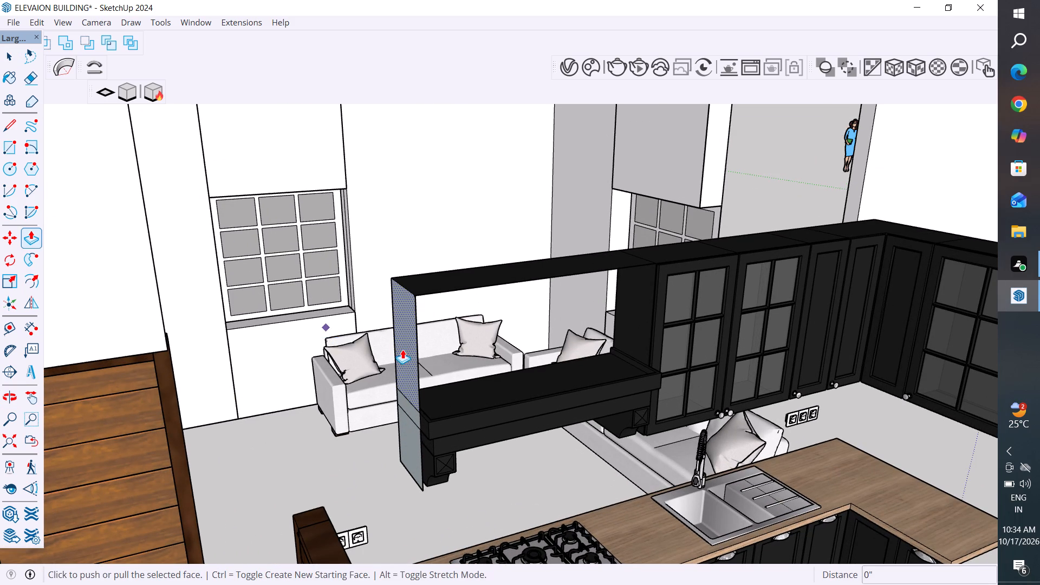
pyautogui.scroll(2, 404, 349)
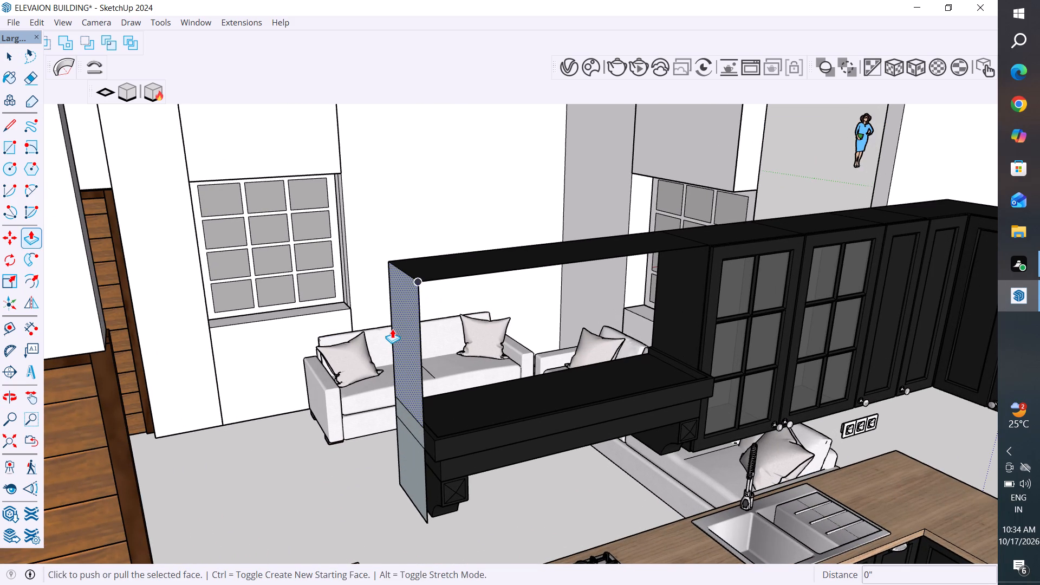
pyautogui.click(399, 333)
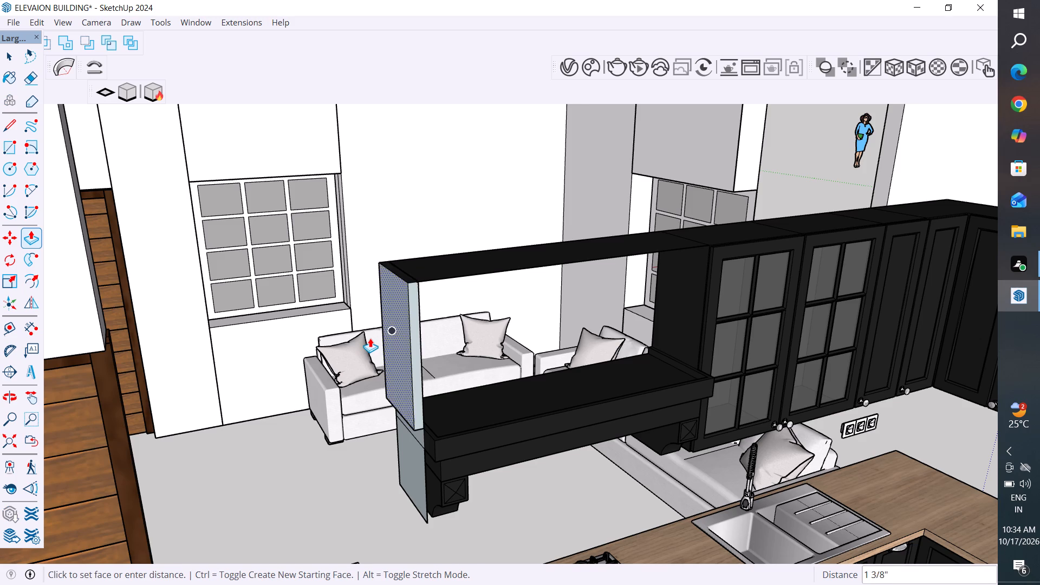
pyautogui.scroll(4, 365, 339)
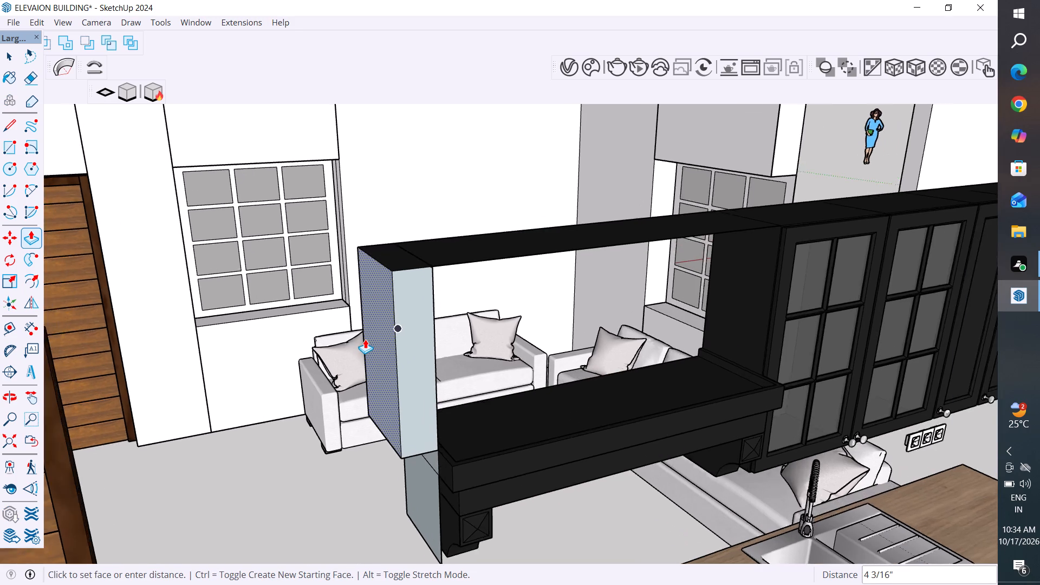
pyautogui.scroll(2, 365, 339)
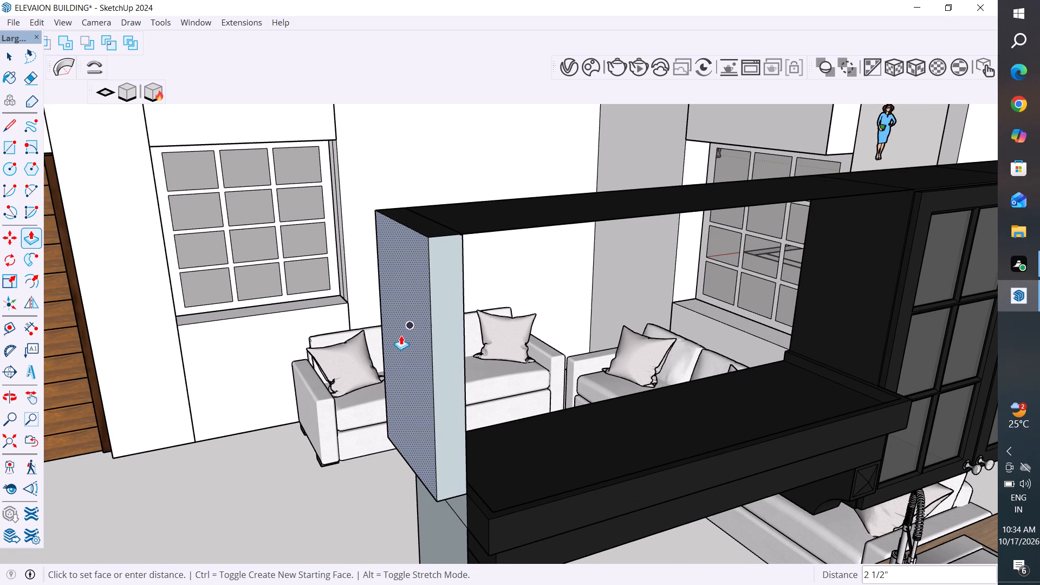
pyautogui.click(405, 332)
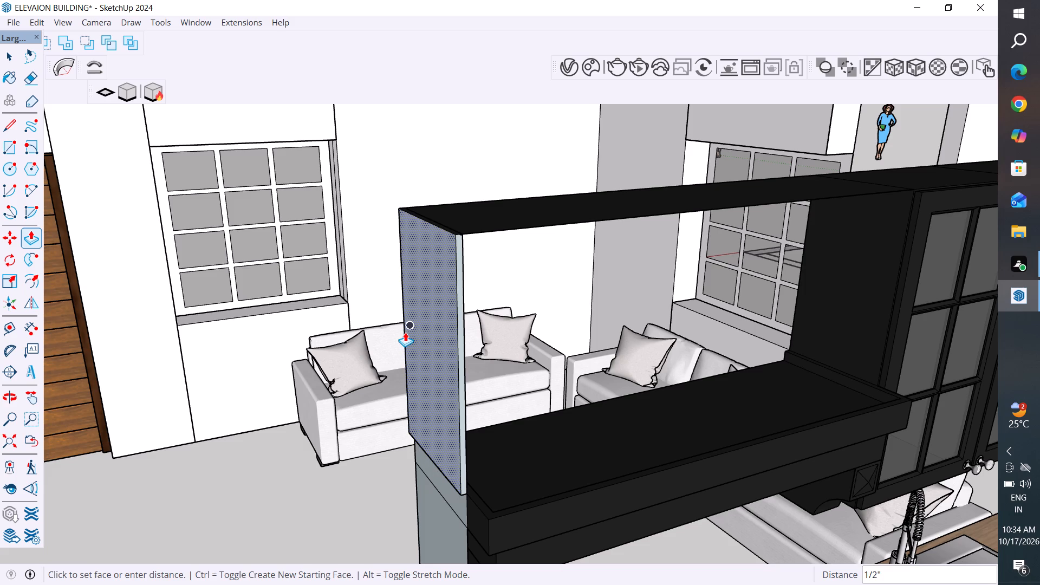
pyautogui.click(14, 58)
pyautogui.scroll(-5, 378, 321)
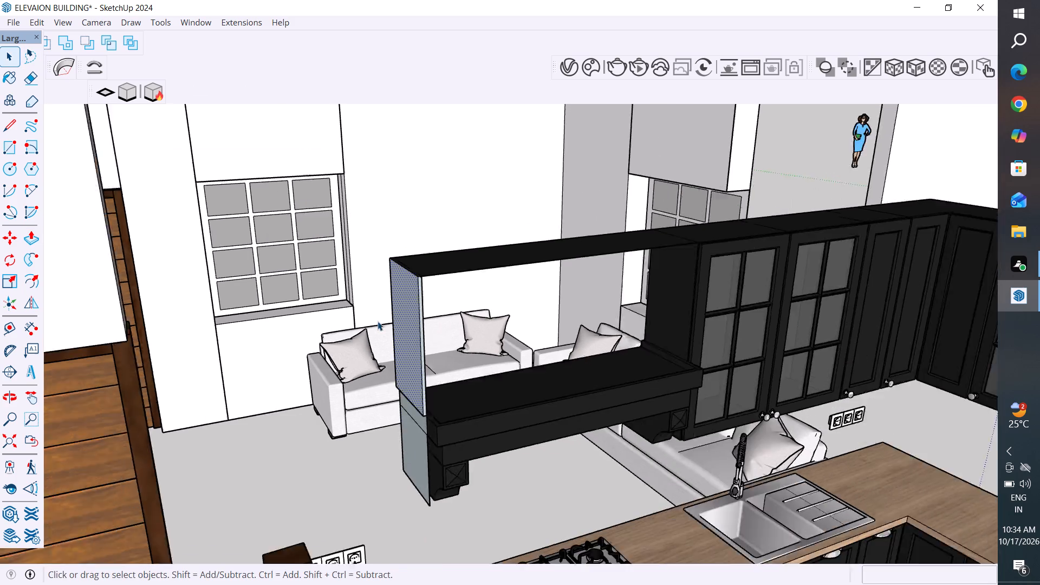
pyautogui.scroll(-8, 378, 321)
pyautogui.click(328, 162)
# Push/Pull the narrow end face directly below the thickened panel outward by the same 1/2", flush with it.
pyautogui.scroll(8, 405, 363)
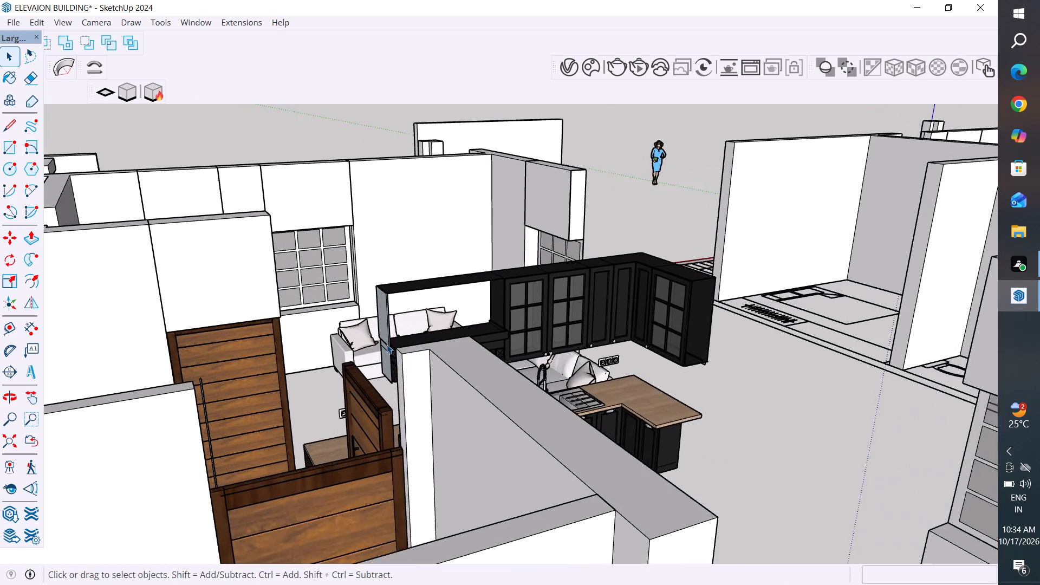
pyautogui.scroll(2, 387, 344)
pyautogui.moveTo(382, 336); pyautogui.dragTo(379, 310, button='middle')
pyautogui.scroll(5, 372, 320)
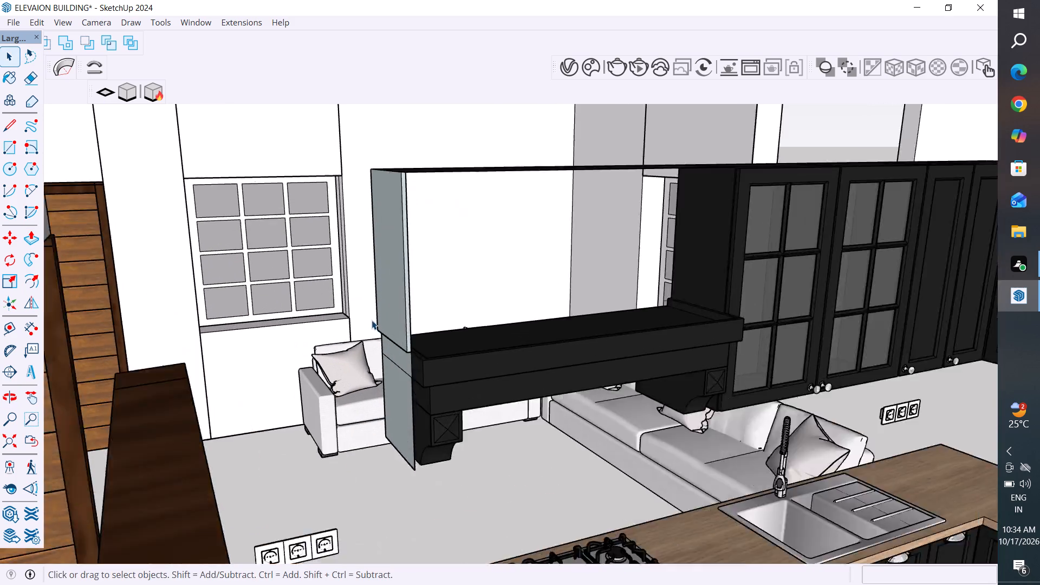
pyautogui.scroll(2, 435, 371)
pyautogui.moveTo(437, 371); pyautogui.dragTo(447, 342, button='middle')
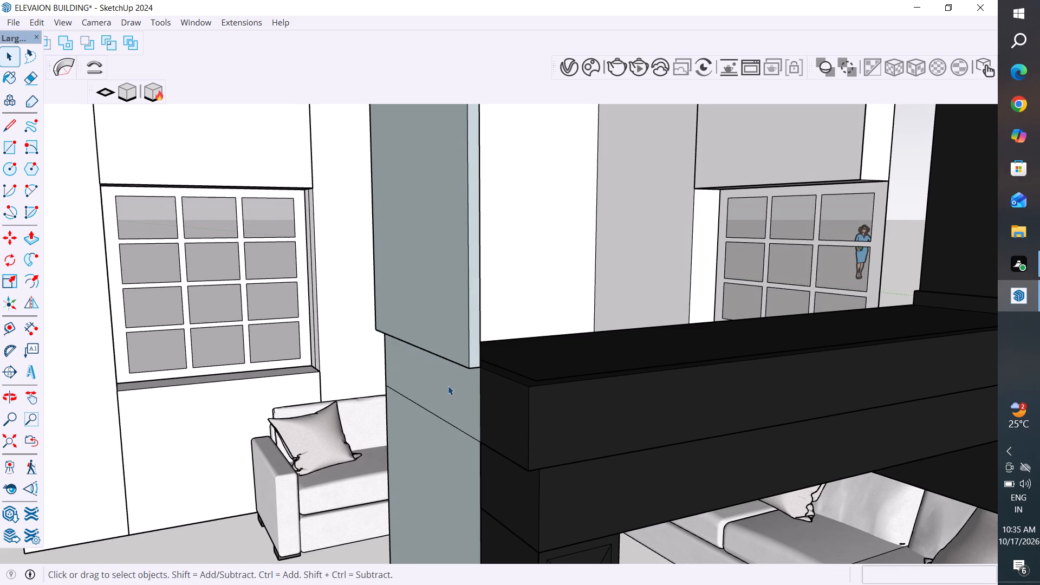
pyautogui.moveTo(454, 380); pyautogui.dragTo(457, 344, button='middle')
pyautogui.click(458, 353)
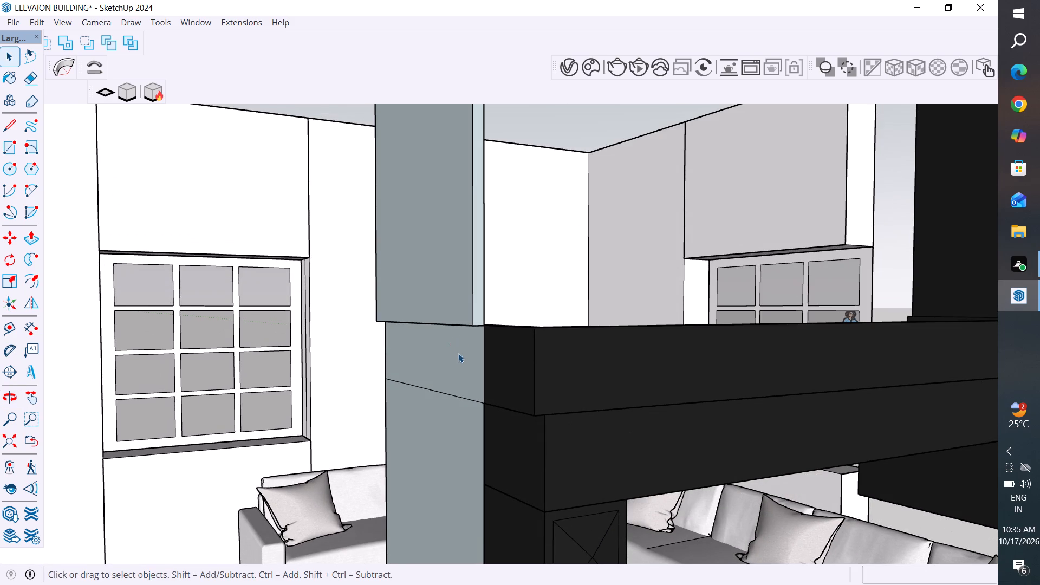
pyautogui.click(466, 360)
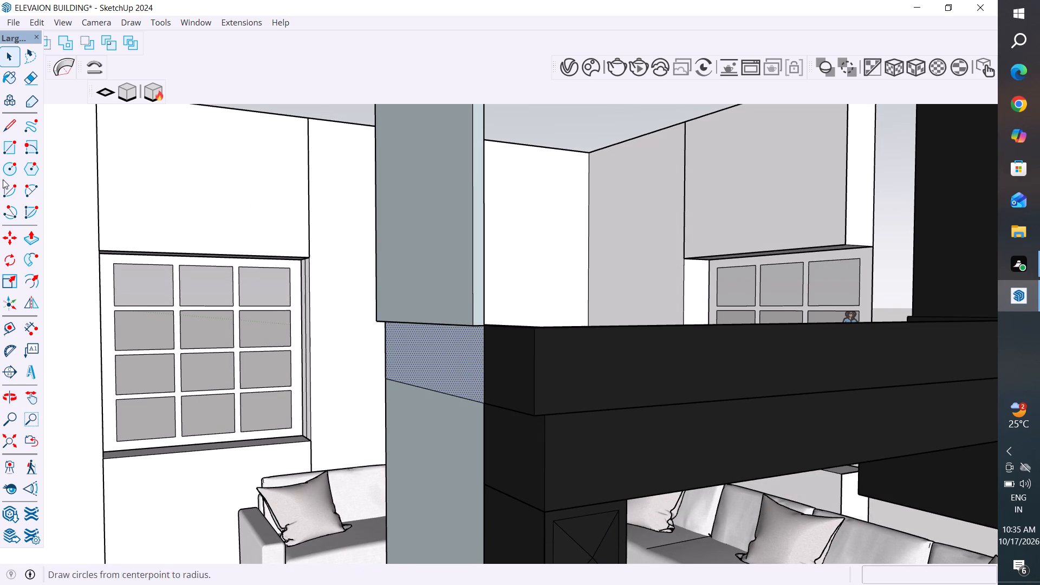
pyautogui.click(34, 236)
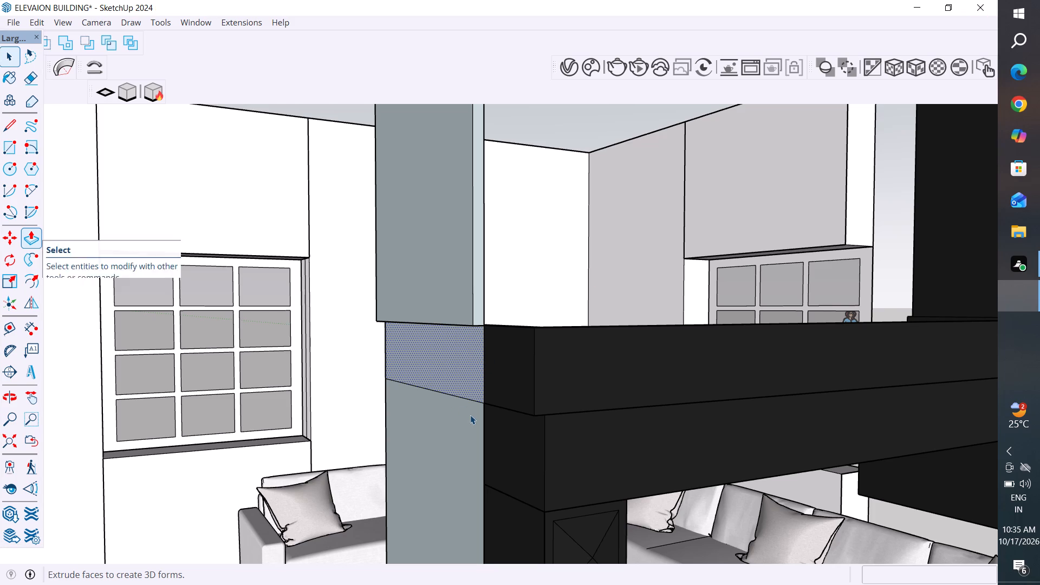
pyautogui.click(24, 235)
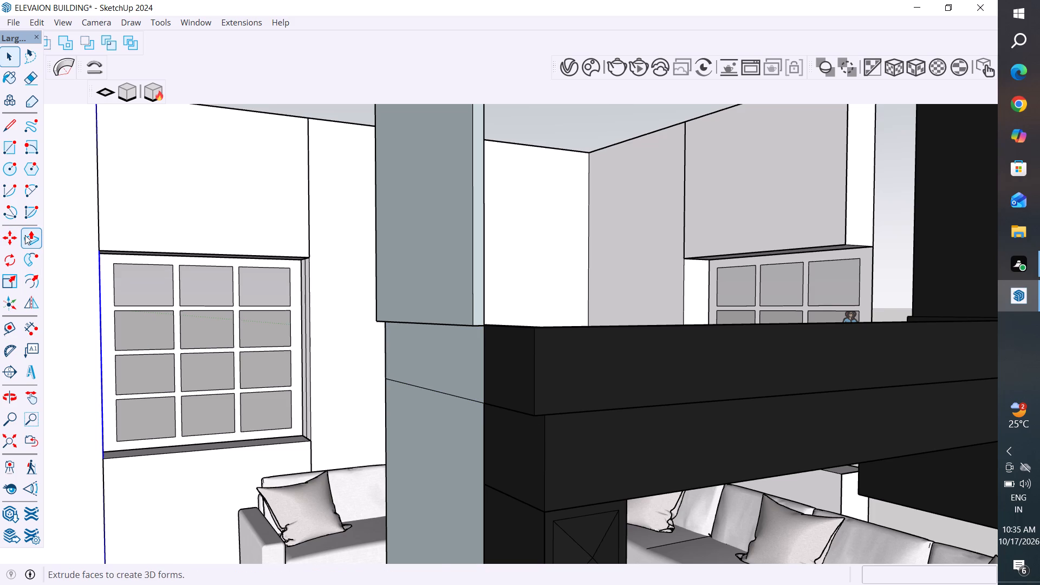
pyautogui.click(469, 357)
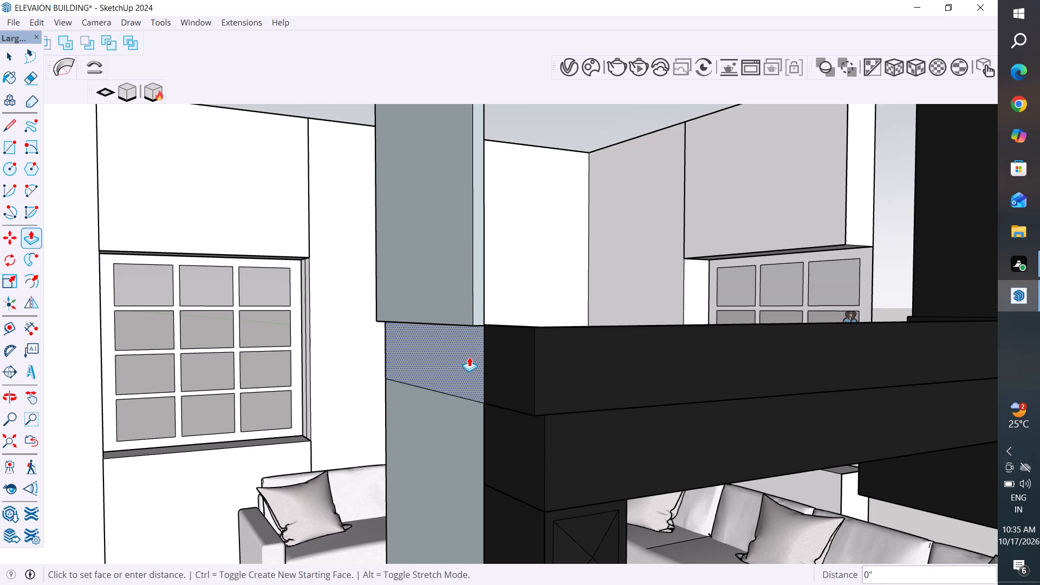
pyautogui.doubleClick(469, 357)
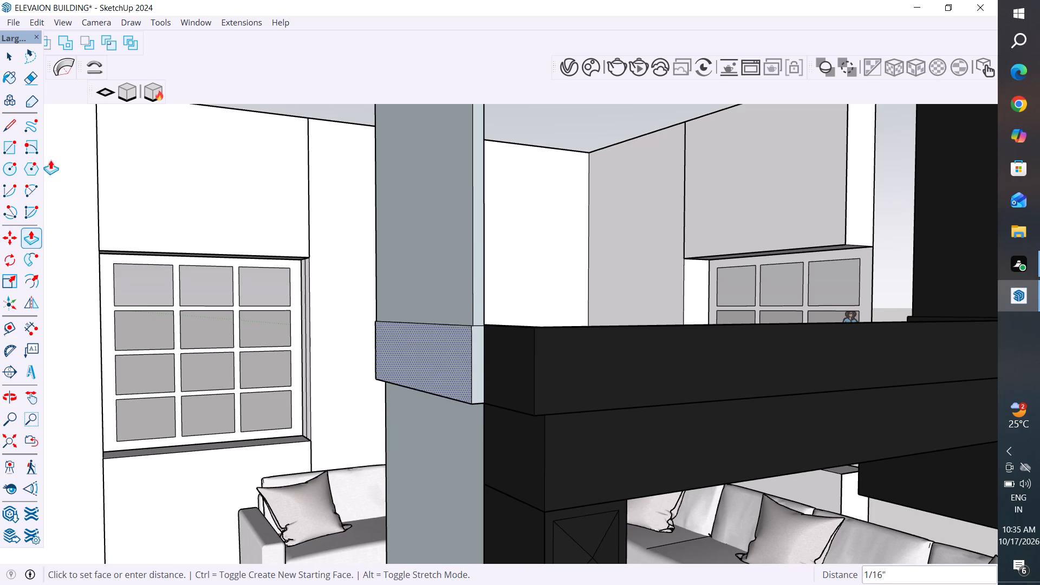
pyautogui.click(8, 61)
pyautogui.click(14, 50)
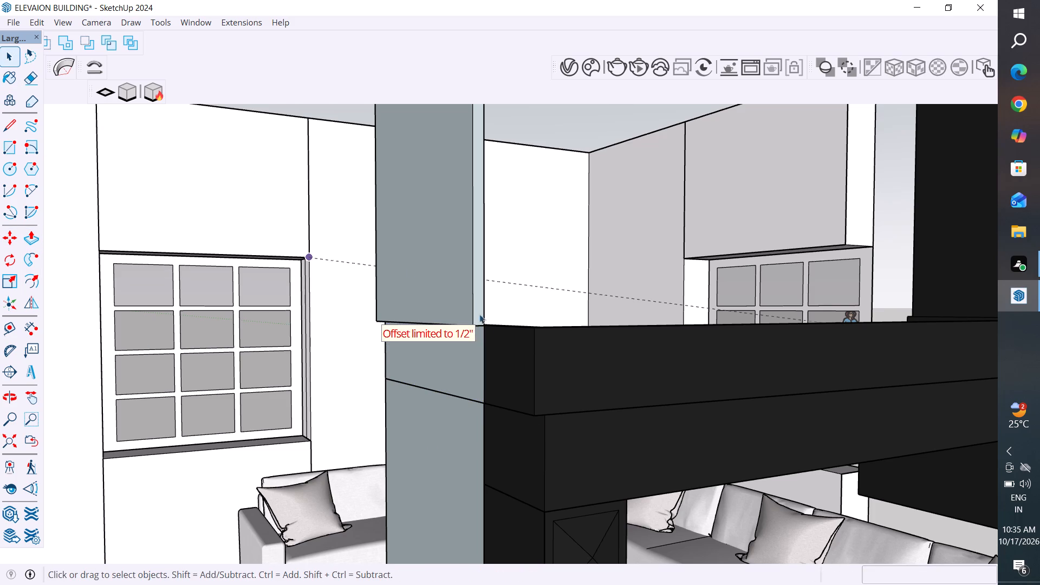
# Push/Pull the lowest end face beside the range hood outward by 1/2", flush with the thickened panel above it.
pyautogui.scroll(-1, 487, 332)
pyautogui.scroll(-5, 502, 376)
pyautogui.moveTo(509, 393); pyautogui.dragTo(512, 372, button='middle')
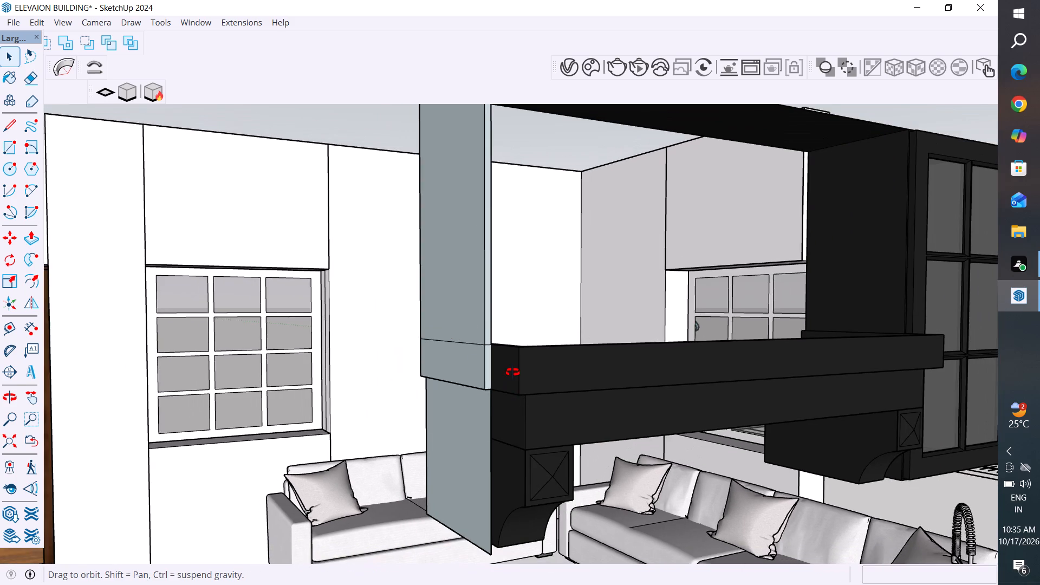
pyautogui.moveTo(512, 372); pyautogui.dragTo(508, 361, button='middle')
pyautogui.scroll(3, 486, 398)
pyautogui.scroll(-5, 541, 338)
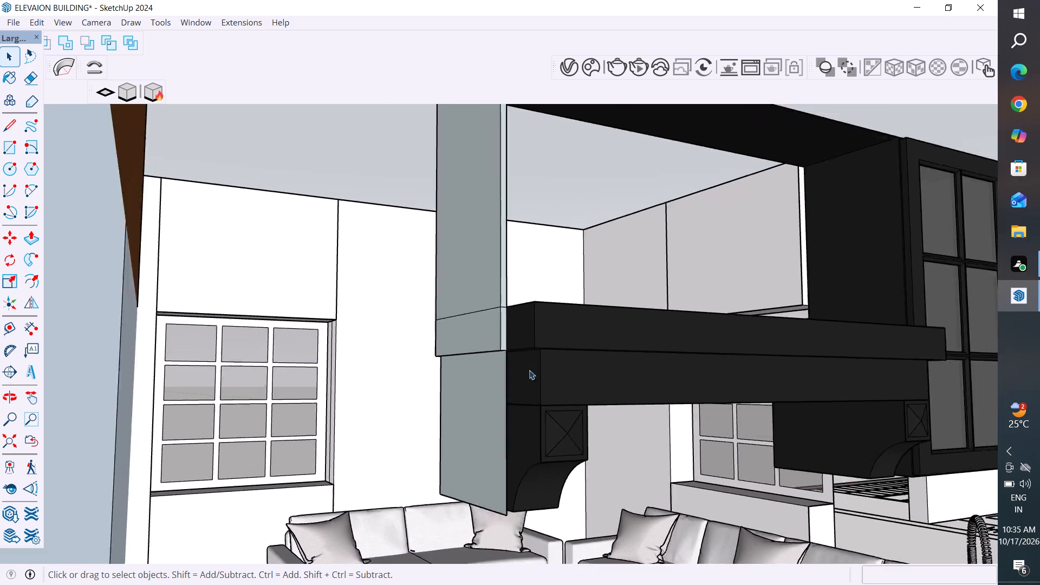
pyautogui.moveTo(505, 438); pyautogui.dragTo(505, 485, button='middle')
pyautogui.scroll(-9, 519, 476)
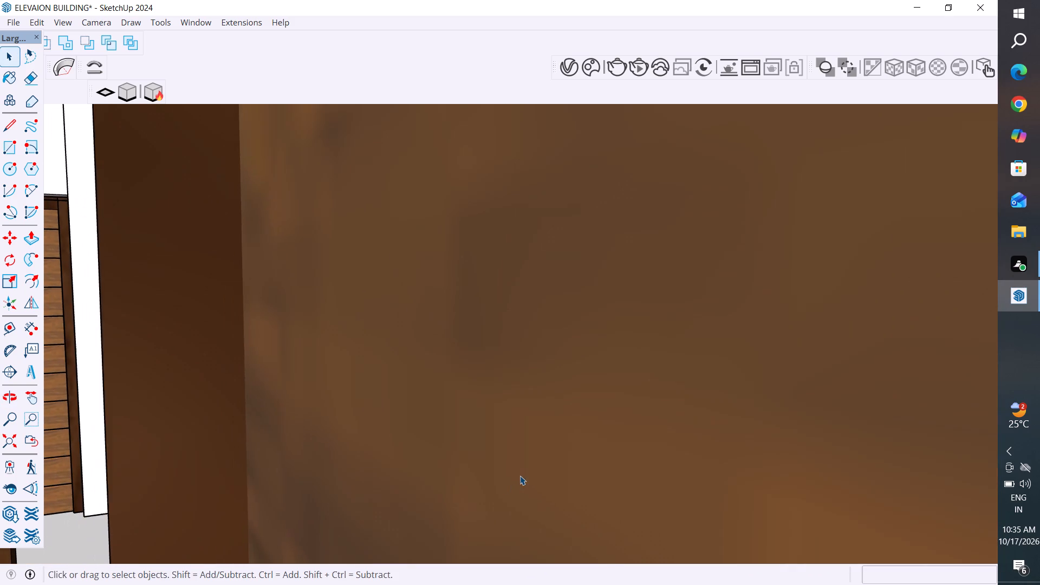
pyautogui.scroll(-6, 520, 476)
pyautogui.moveTo(564, 349); pyautogui.dragTo(588, 400, button='middle')
pyautogui.scroll(-9, 732, 335)
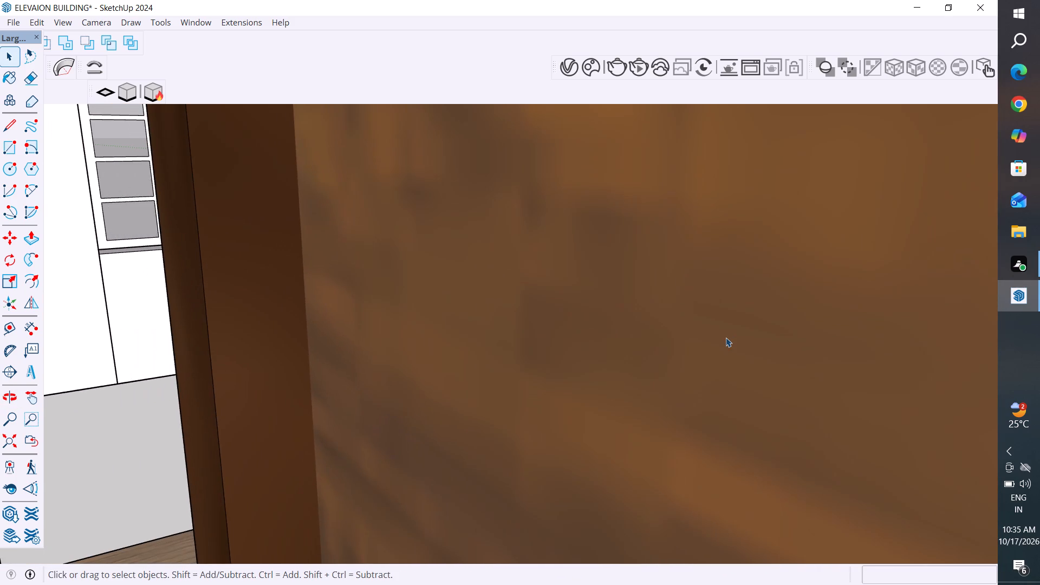
pyautogui.scroll(-3, 726, 337)
pyautogui.moveTo(318, 347); pyautogui.dragTo(454, 326, button='middle')
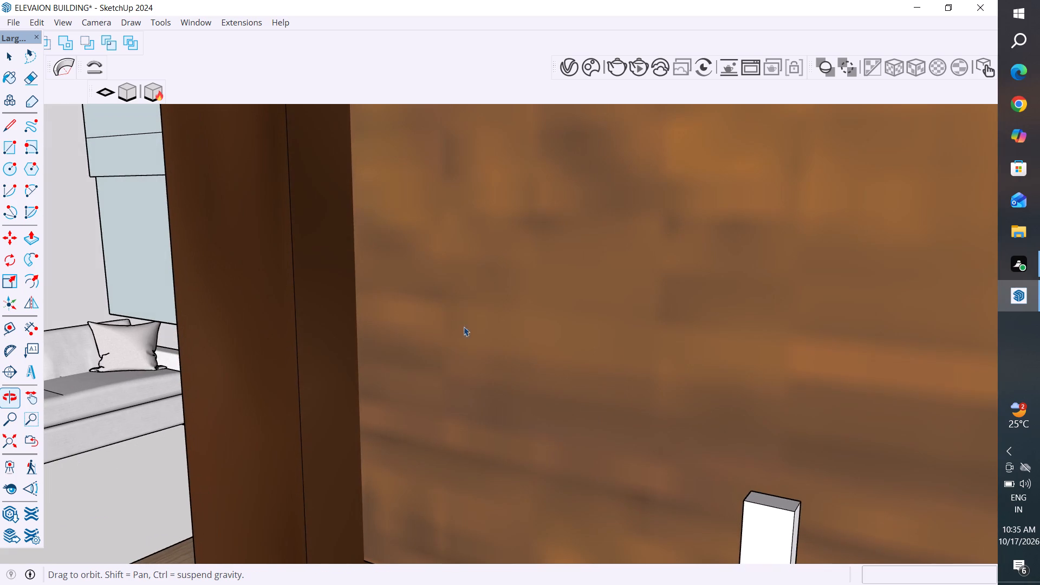
pyautogui.scroll(-6, 739, 364)
pyautogui.scroll(-11, 497, 334)
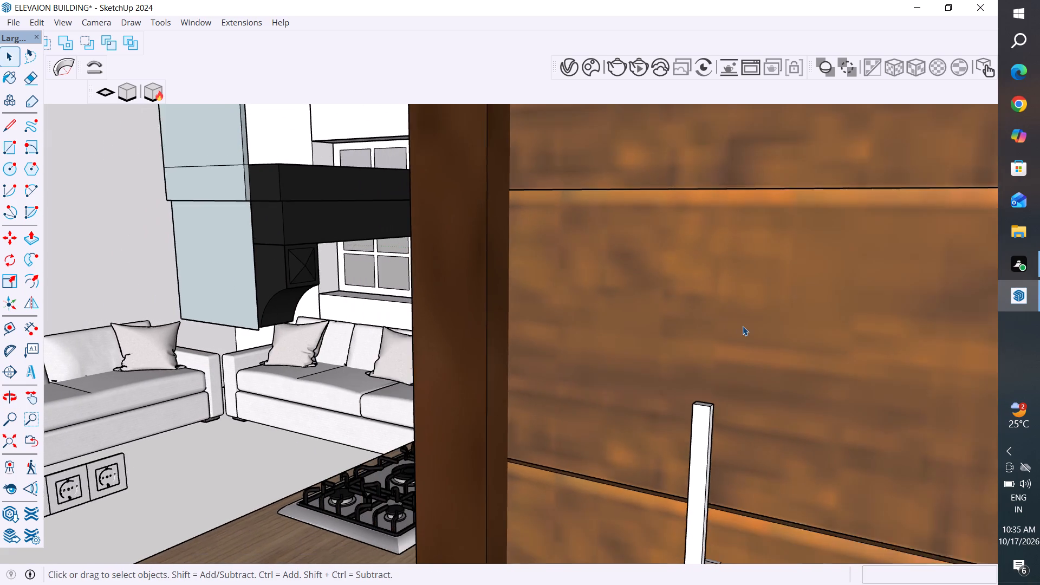
pyautogui.scroll(-7, 743, 326)
pyautogui.doubleClick(297, 265)
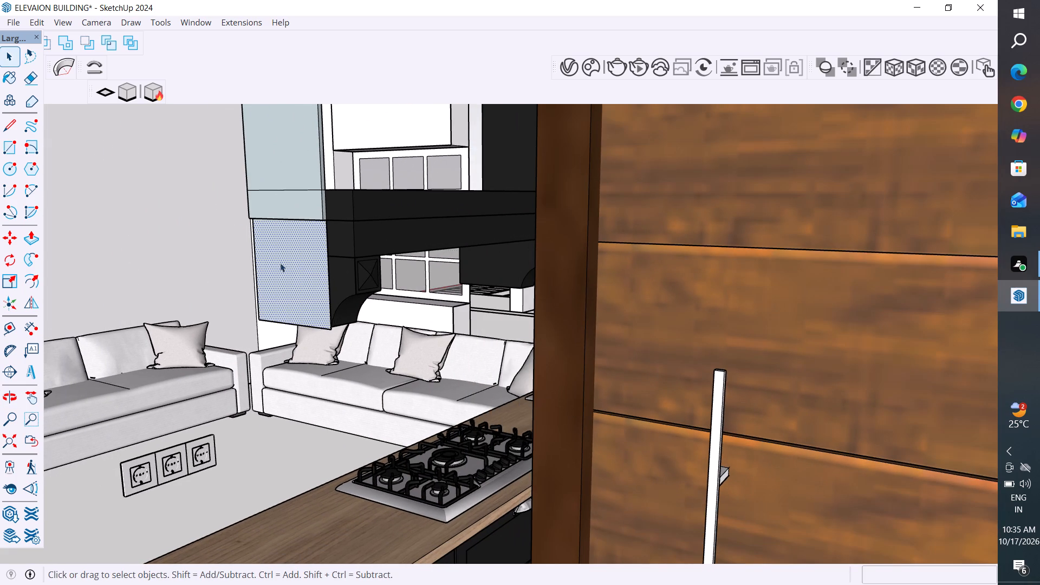
pyautogui.scroll(4, 268, 252)
pyautogui.moveTo(513, 246); pyautogui.dragTo(472, 256, button='middle')
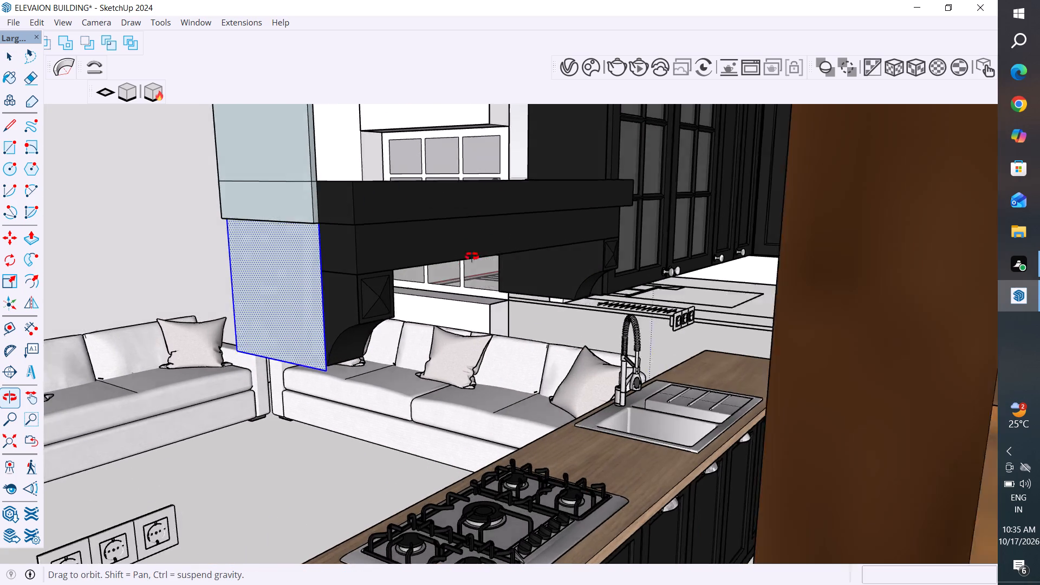
pyautogui.moveTo(472, 256); pyautogui.dragTo(506, 287, button='middle')
pyautogui.scroll(4, 329, 273)
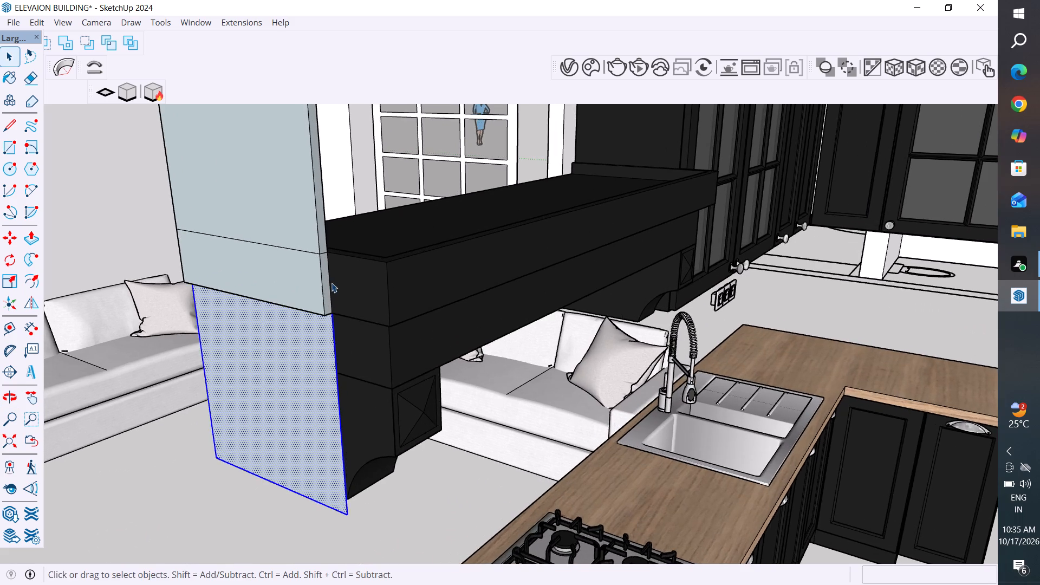
pyautogui.moveTo(330, 283); pyautogui.dragTo(289, 280, button='middle')
pyautogui.scroll(5, 283, 311)
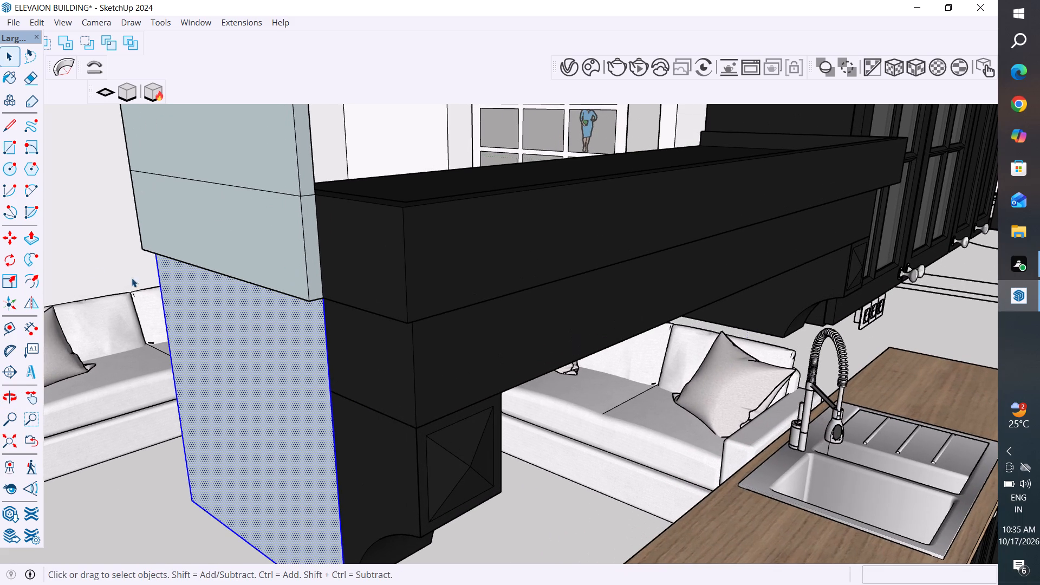
pyautogui.click(28, 243)
pyautogui.click(307, 313)
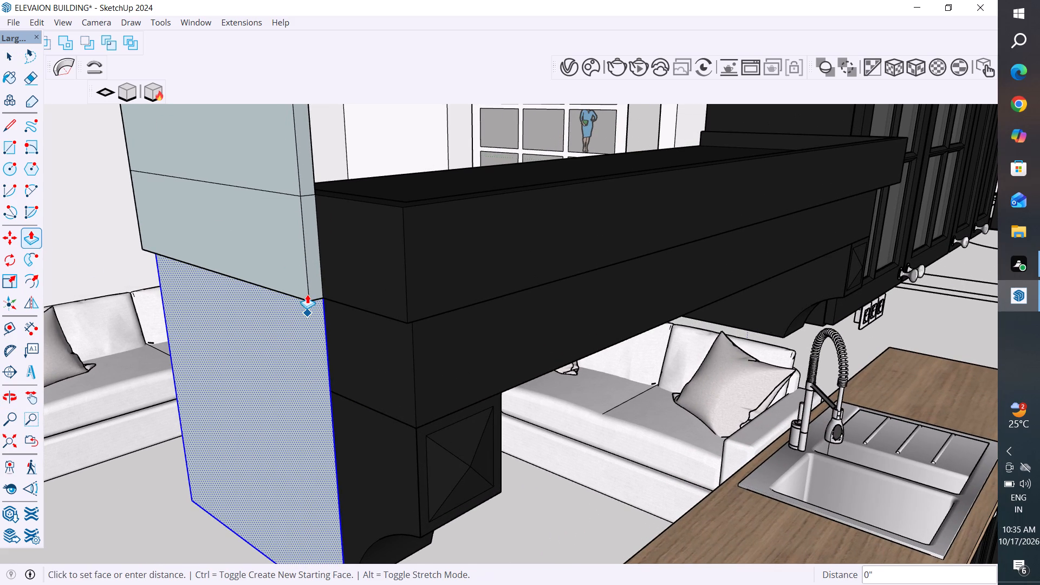
pyautogui.click(304, 294)
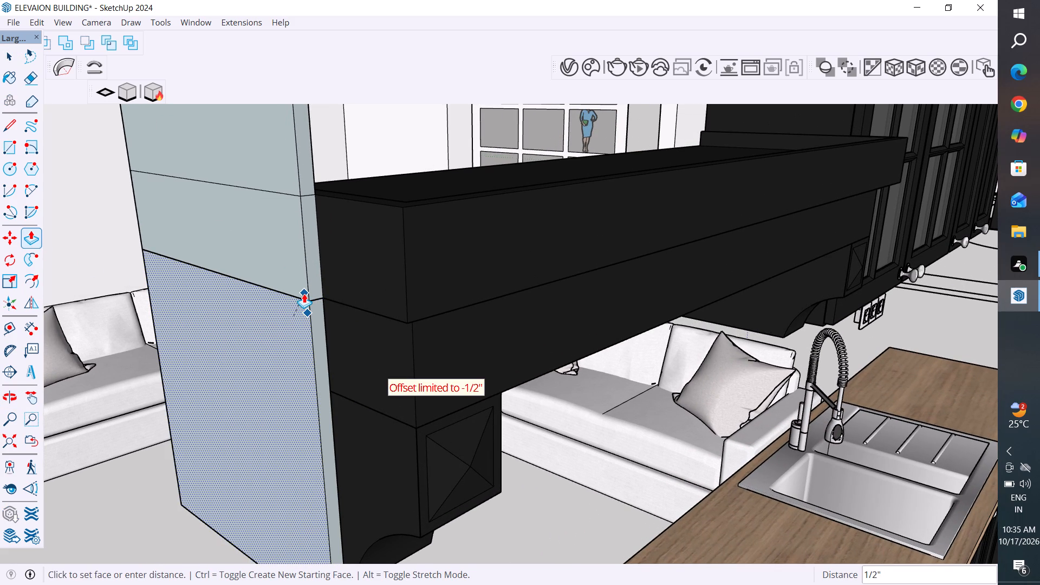
pyautogui.click(304, 294)
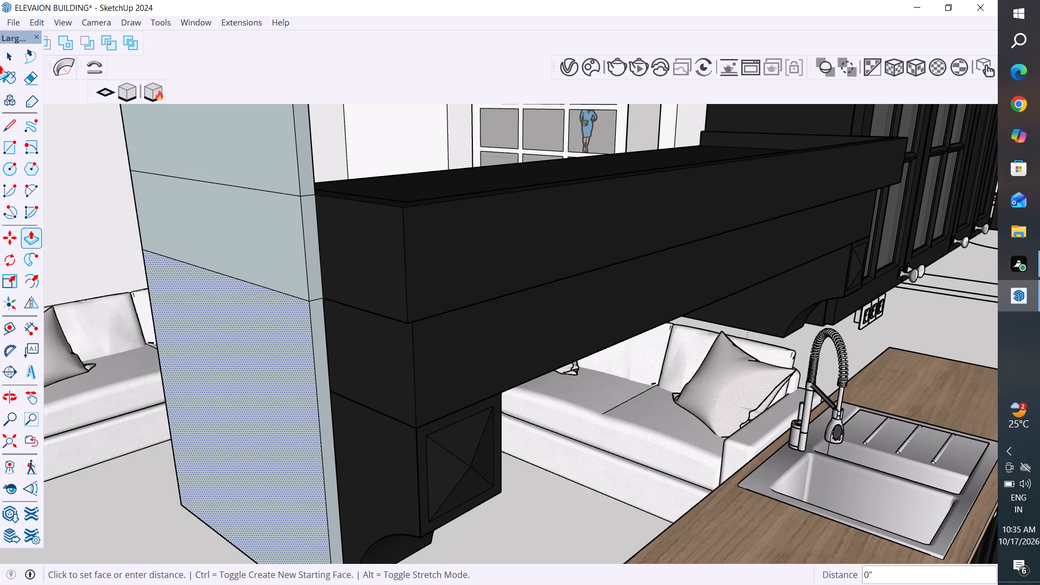
pyautogui.click(12, 54)
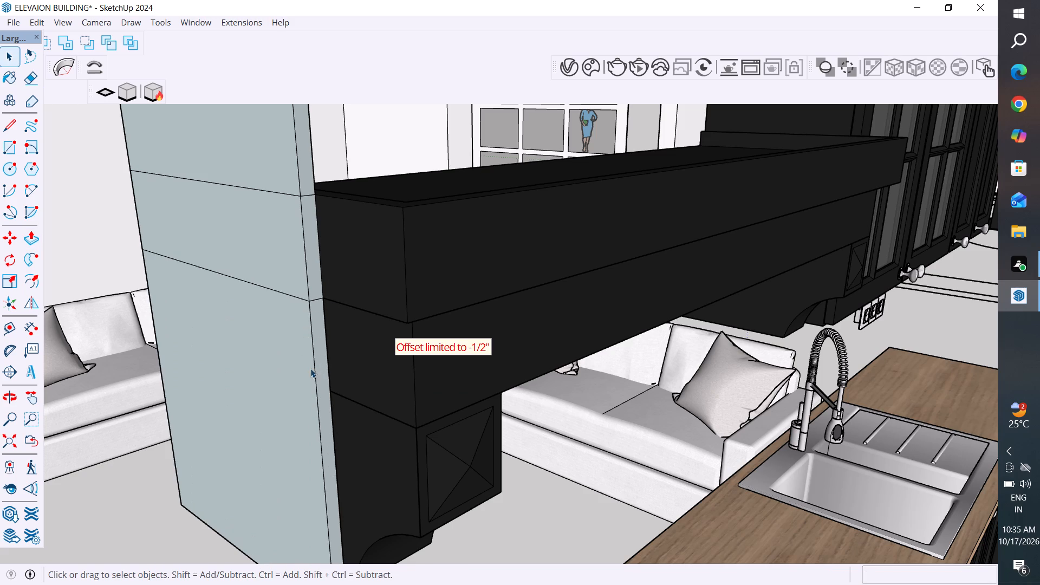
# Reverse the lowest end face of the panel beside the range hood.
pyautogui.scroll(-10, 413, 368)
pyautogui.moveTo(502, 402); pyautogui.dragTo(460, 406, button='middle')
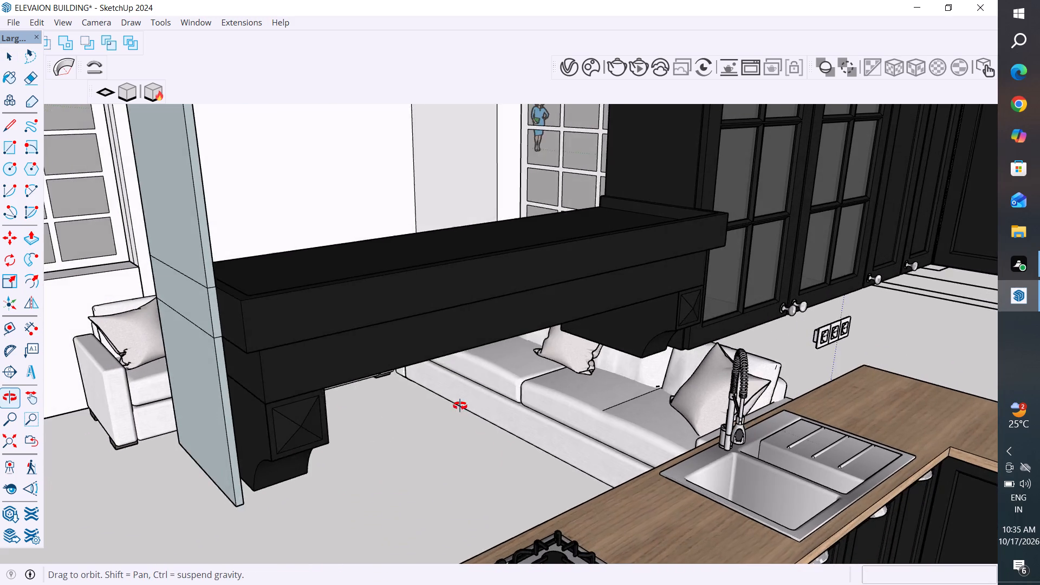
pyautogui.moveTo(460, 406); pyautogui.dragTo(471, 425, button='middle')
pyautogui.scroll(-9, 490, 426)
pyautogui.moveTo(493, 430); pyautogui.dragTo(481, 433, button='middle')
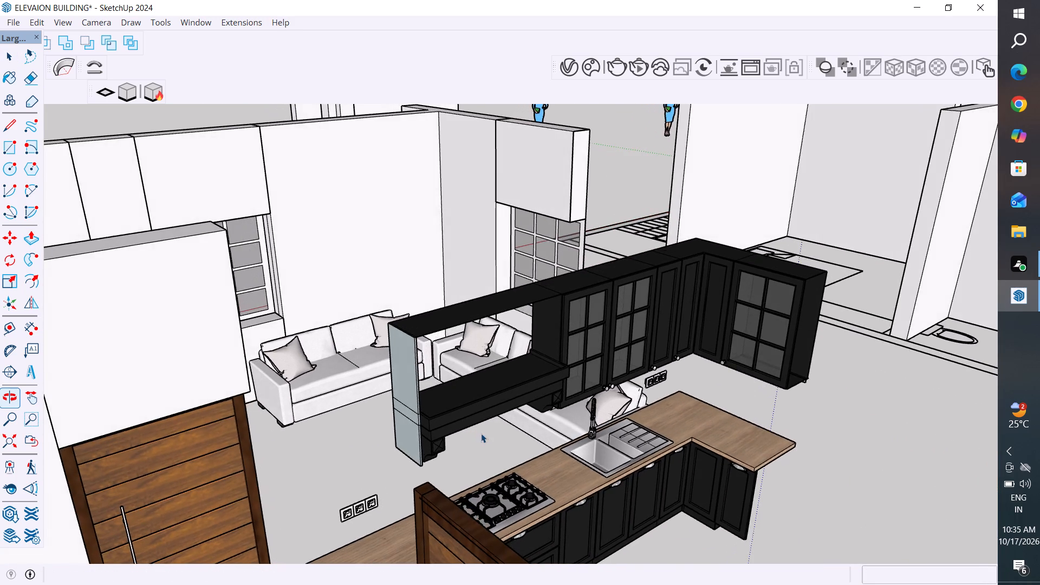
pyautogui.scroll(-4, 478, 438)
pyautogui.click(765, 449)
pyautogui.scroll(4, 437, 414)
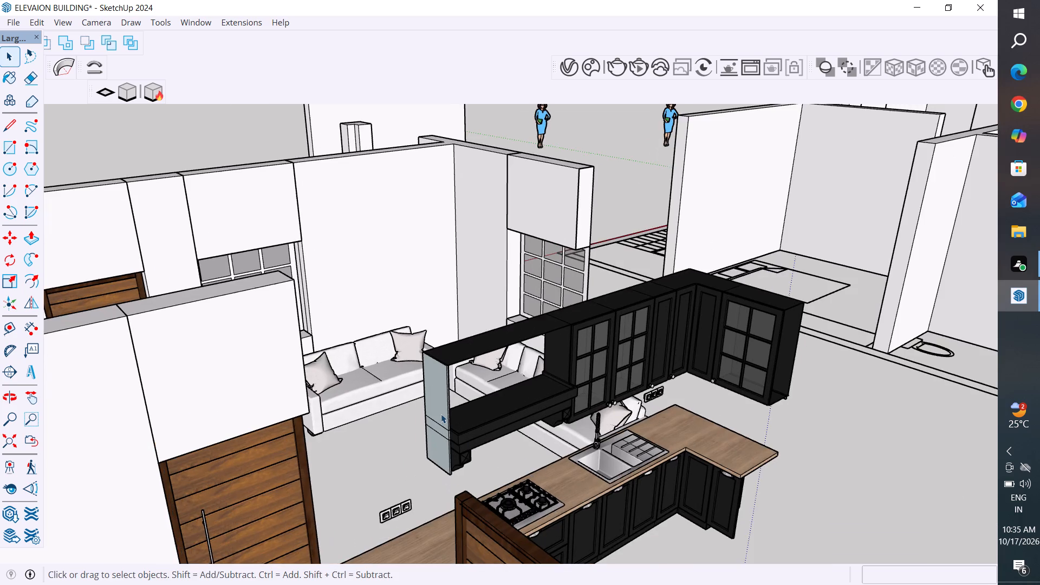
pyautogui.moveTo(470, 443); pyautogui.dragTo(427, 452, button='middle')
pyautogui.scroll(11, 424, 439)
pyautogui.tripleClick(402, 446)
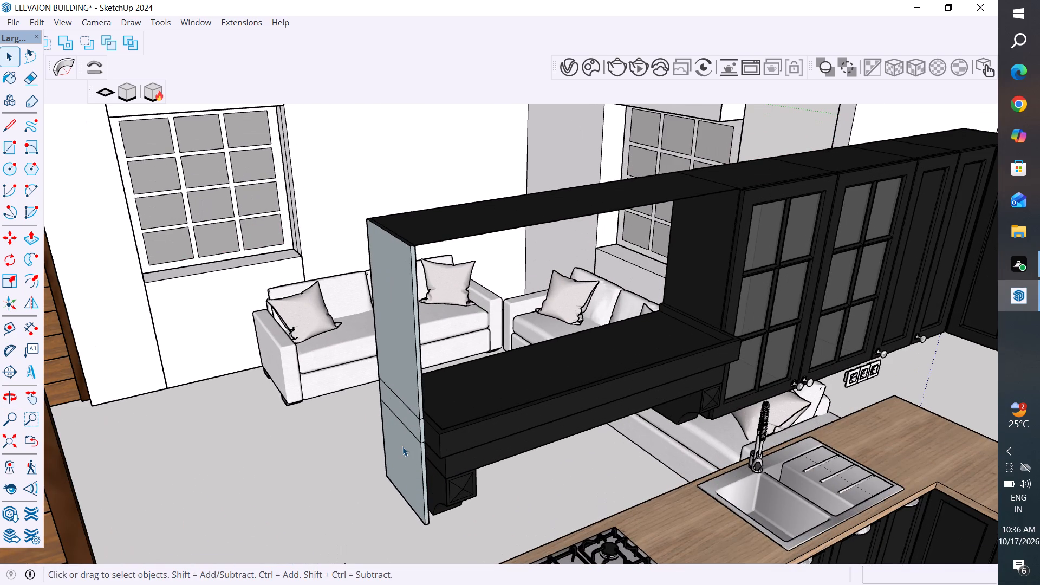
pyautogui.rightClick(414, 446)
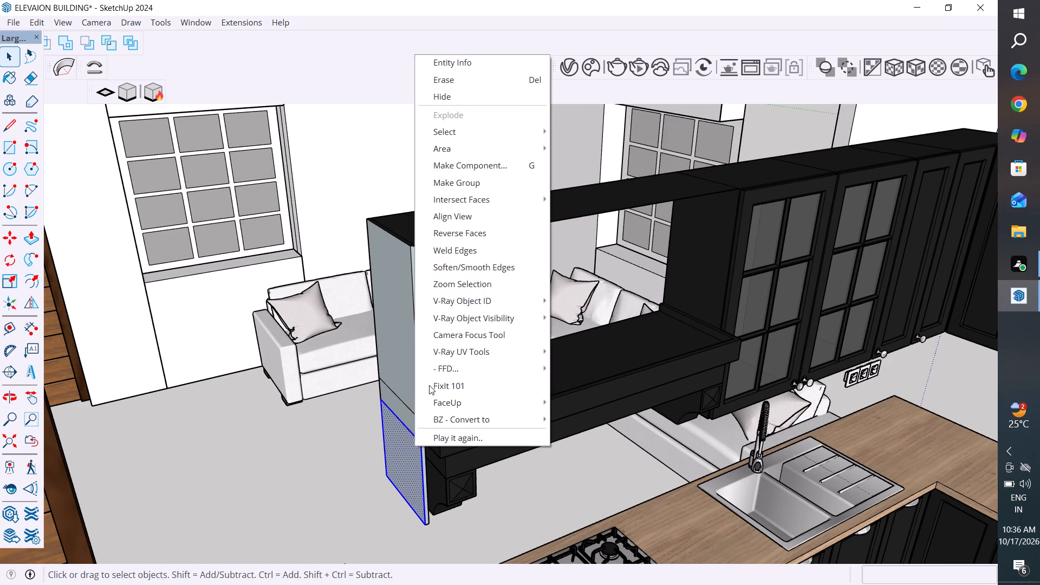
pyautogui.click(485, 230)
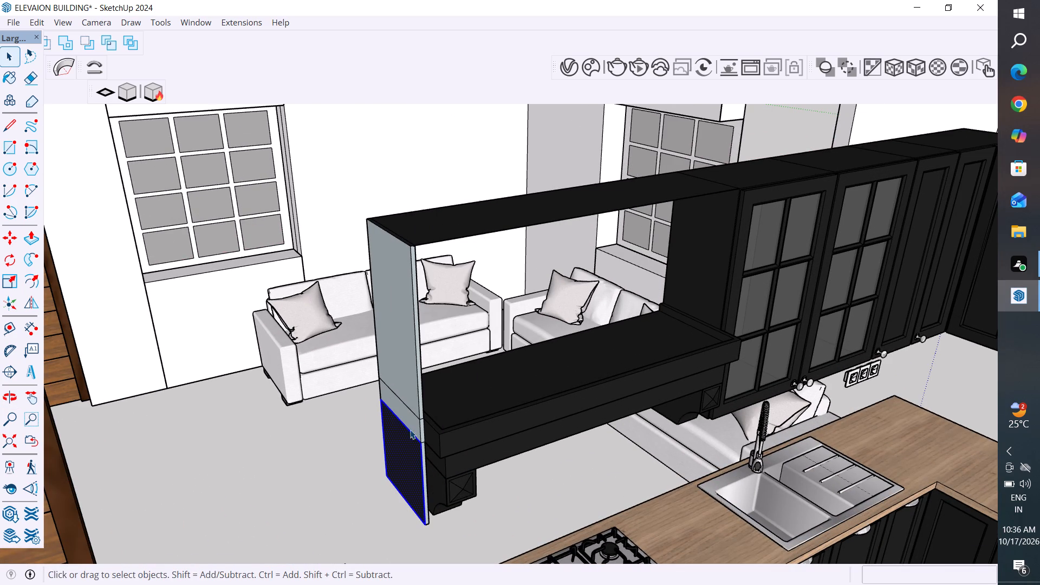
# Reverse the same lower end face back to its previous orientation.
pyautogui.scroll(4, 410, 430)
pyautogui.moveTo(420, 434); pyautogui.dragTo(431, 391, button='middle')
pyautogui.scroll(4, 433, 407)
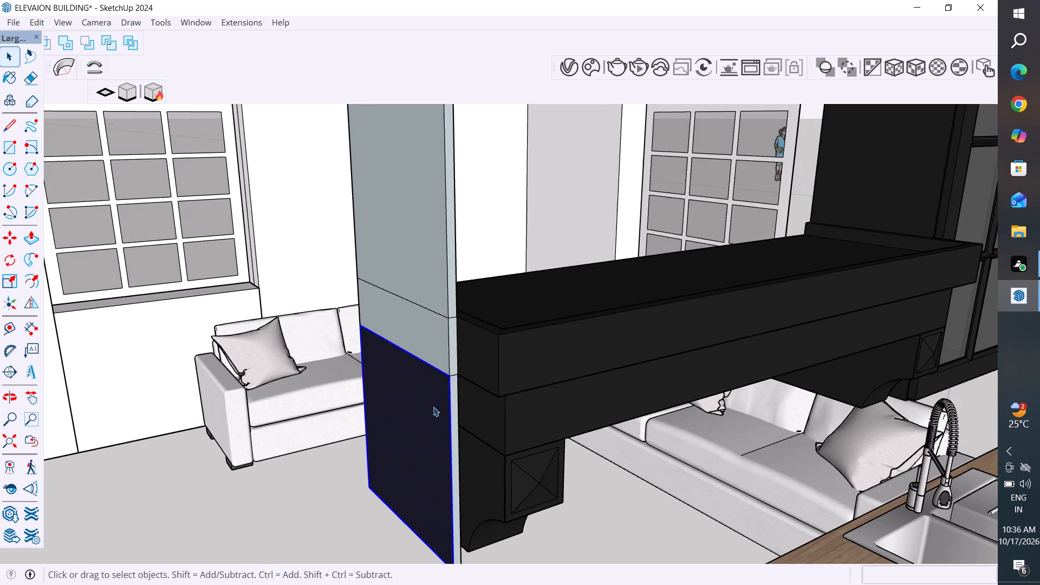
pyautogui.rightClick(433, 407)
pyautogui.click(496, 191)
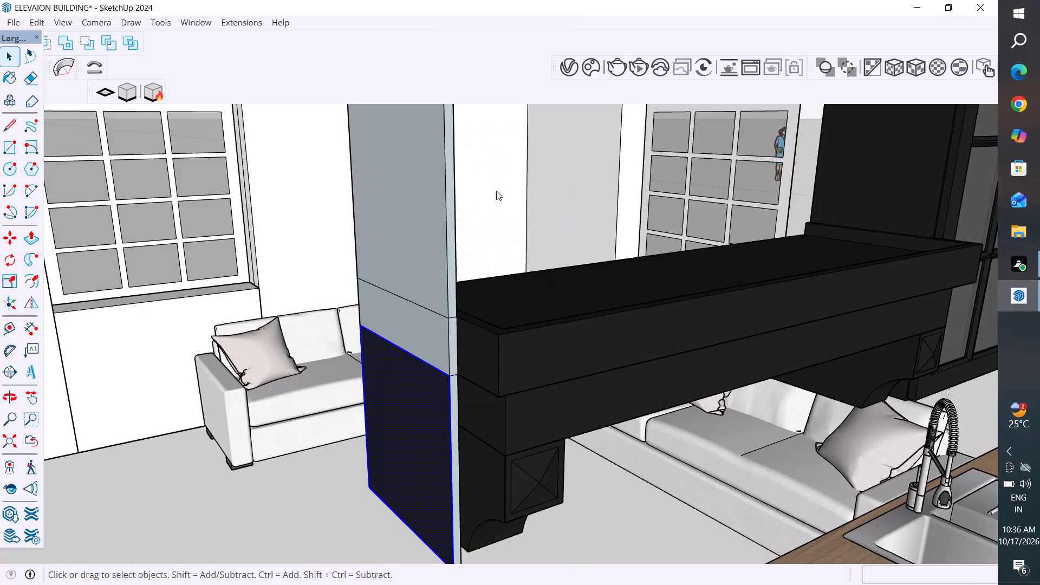
# Push/Pull the underside of the open frame's top panel above the range hood downward by 9/16" to thicken it.
pyautogui.scroll(-3, 469, 384)
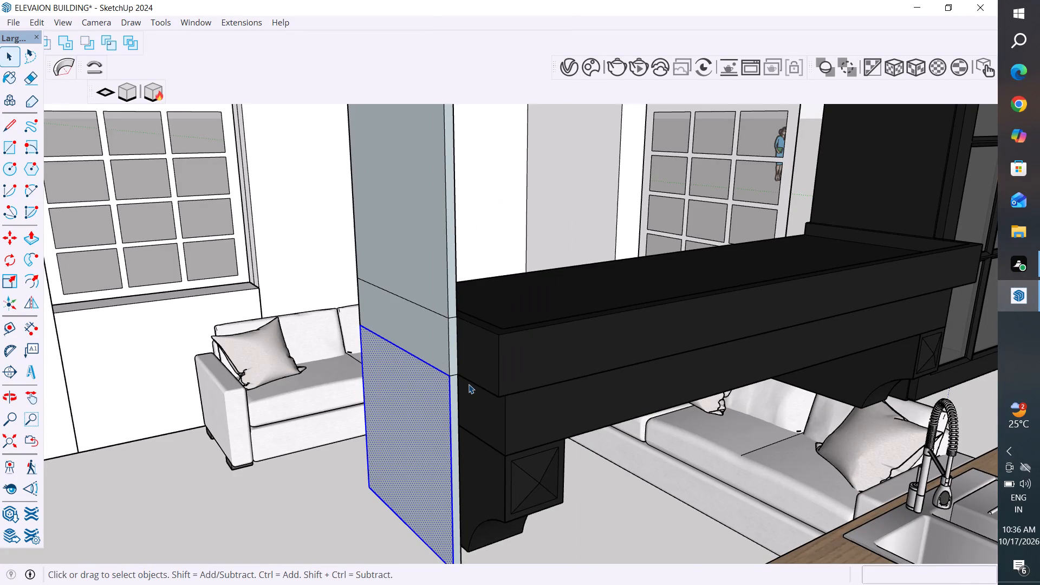
pyautogui.scroll(-6, 469, 384)
pyautogui.moveTo(575, 354); pyautogui.dragTo(493, 336, button='middle')
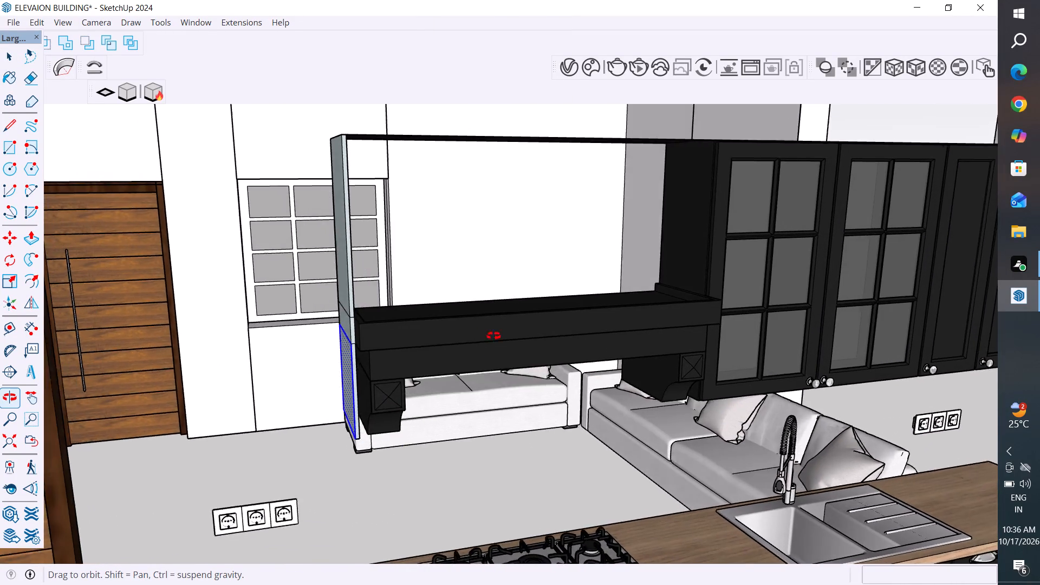
pyautogui.moveTo(493, 336); pyautogui.dragTo(467, 371, button='middle')
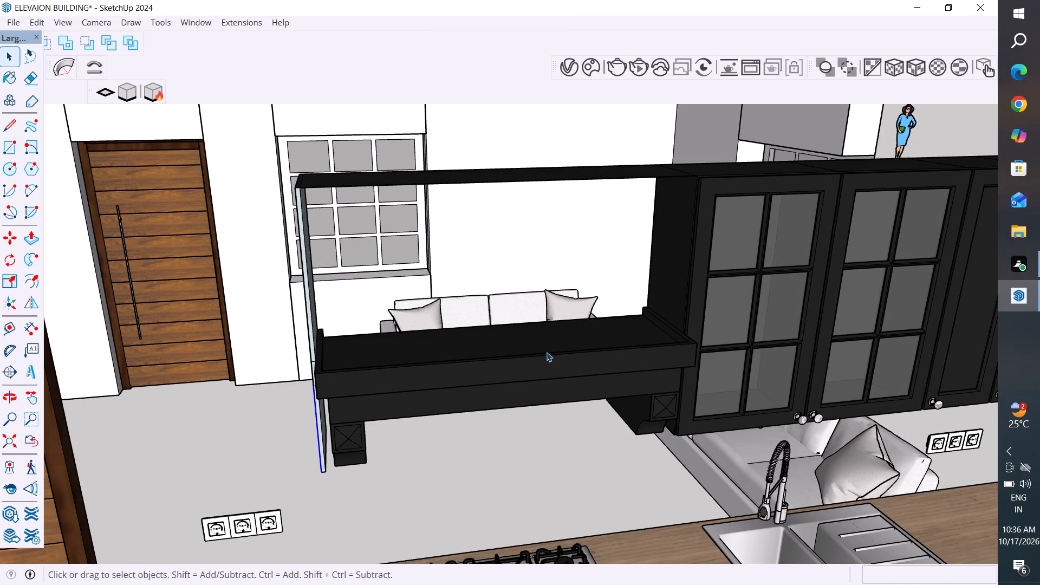
pyautogui.scroll(-2, 549, 374)
pyautogui.middleClick(567, 190)
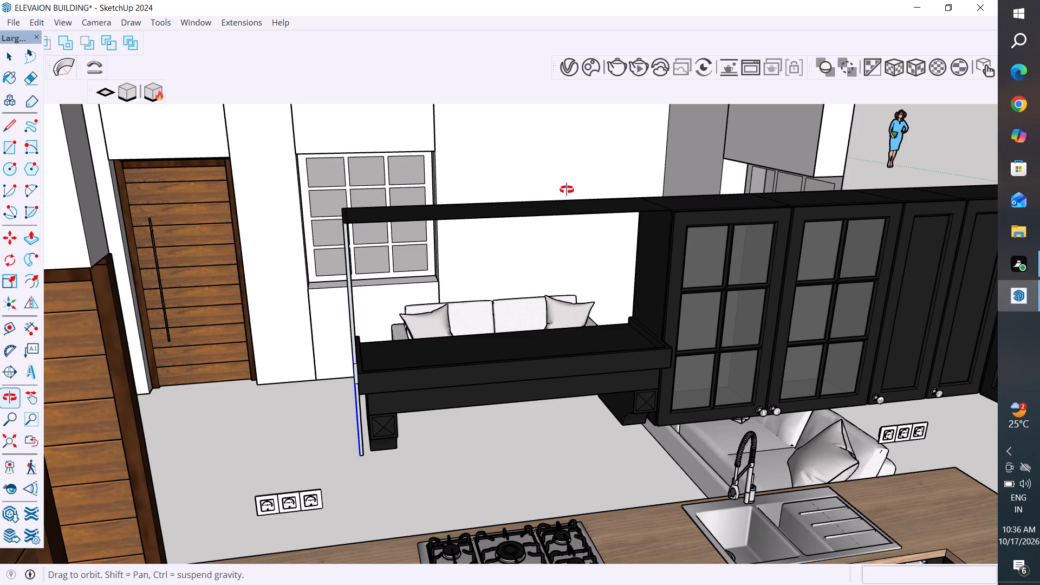
pyautogui.scroll(-3, 595, 340)
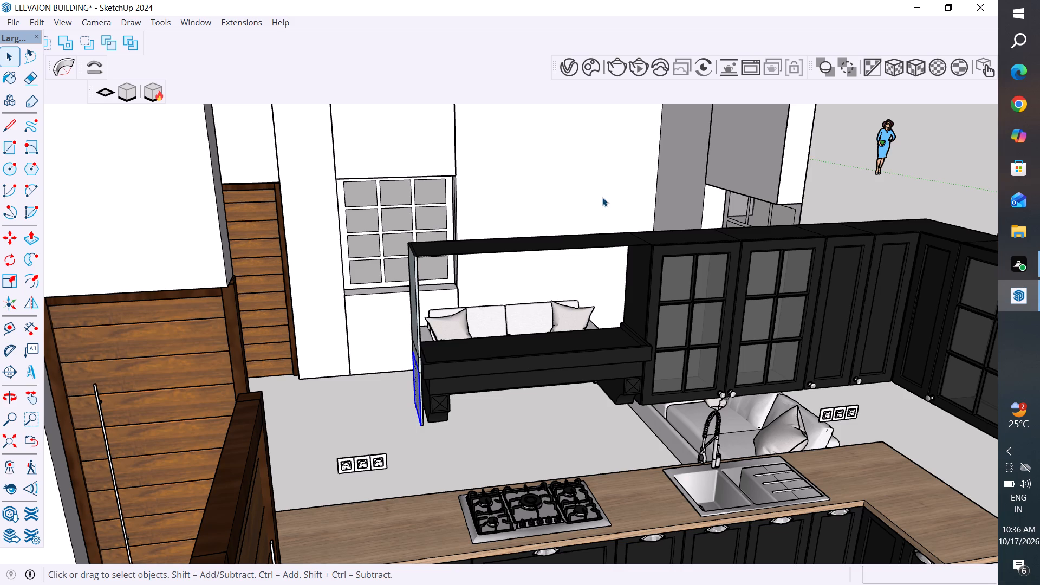
pyautogui.scroll(-3, 639, 365)
pyautogui.moveTo(631, 292); pyautogui.dragTo(577, 210, button='middle')
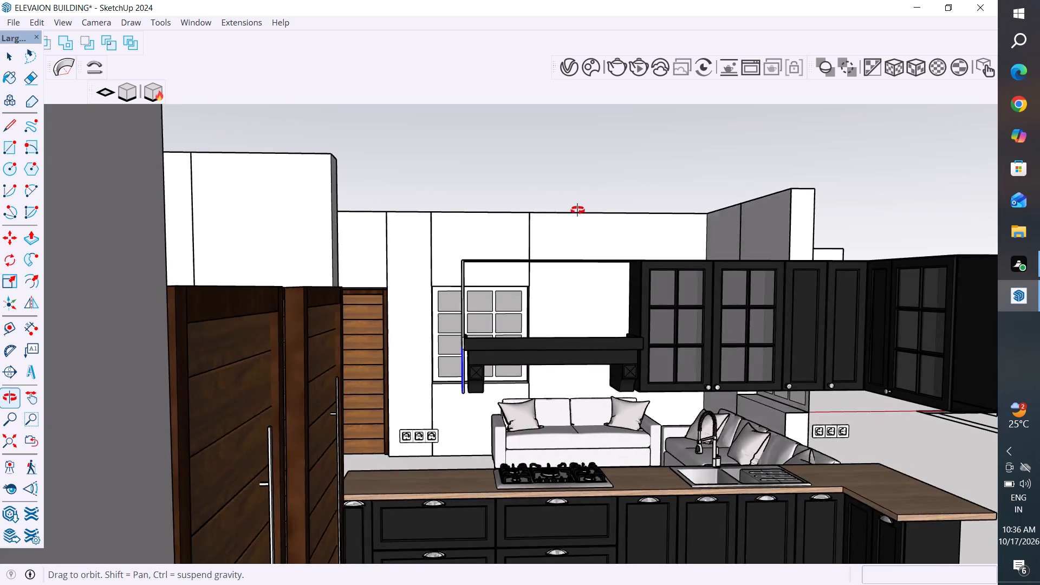
pyautogui.moveTo(577, 210); pyautogui.dragTo(534, 141, button='middle')
pyautogui.scroll(4, 601, 187)
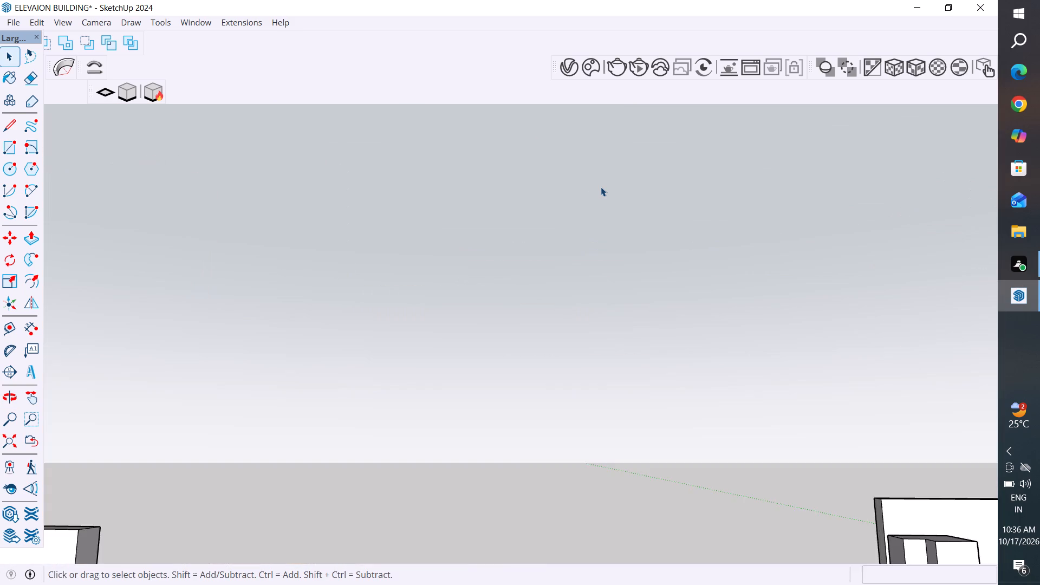
pyautogui.scroll(-3, 601, 187)
pyautogui.moveTo(600, 259); pyautogui.dragTo(613, 223, button='middle')
pyautogui.click(544, 278)
pyautogui.scroll(4, 544, 278)
pyautogui.moveTo(568, 290); pyautogui.dragTo(583, 291, button='middle')
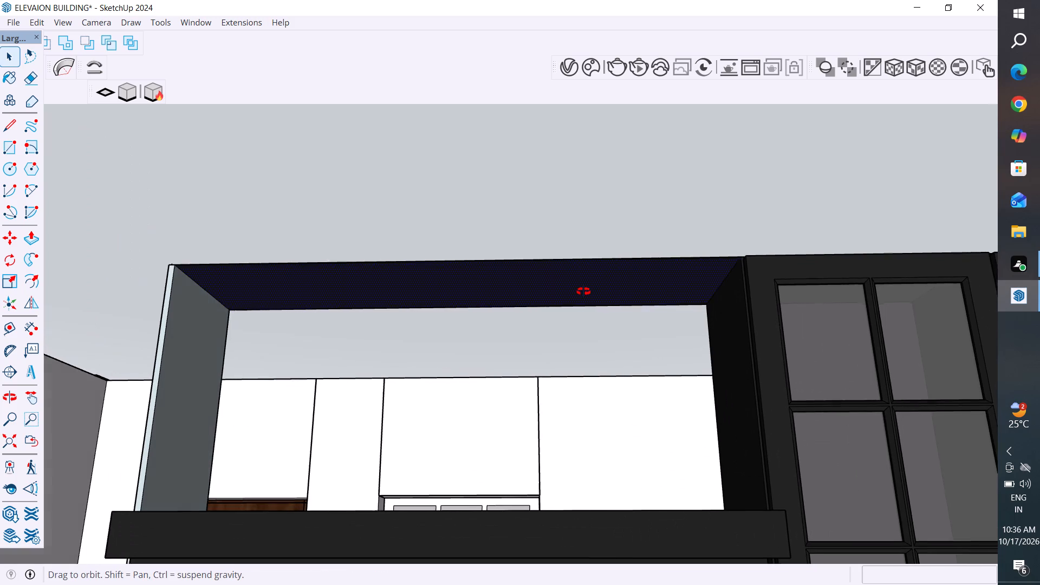
pyautogui.moveTo(583, 291); pyautogui.dragTo(581, 290, button='middle')
pyautogui.click(27, 239)
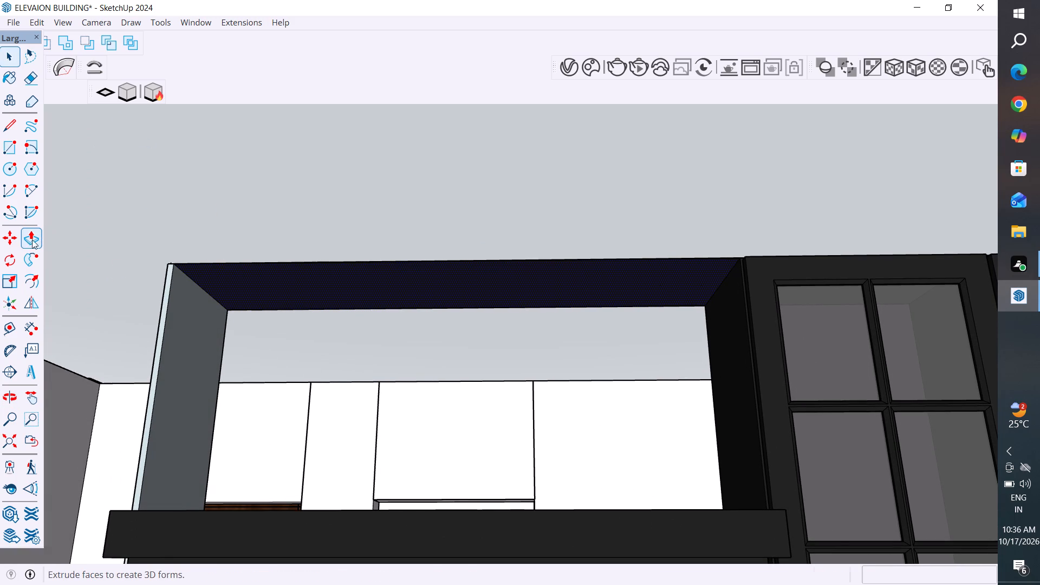
pyautogui.click(673, 281)
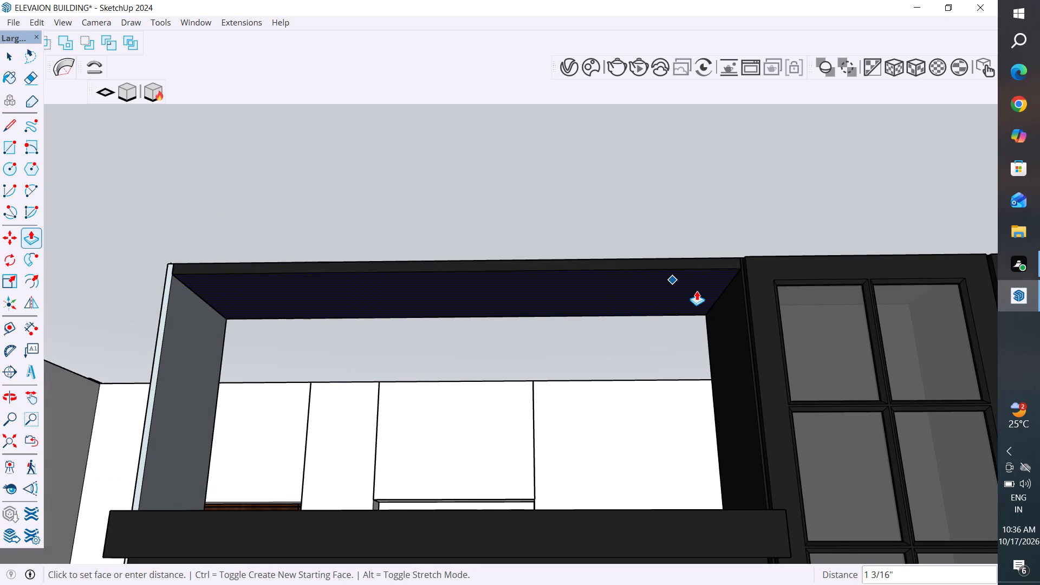
pyautogui.click(697, 284)
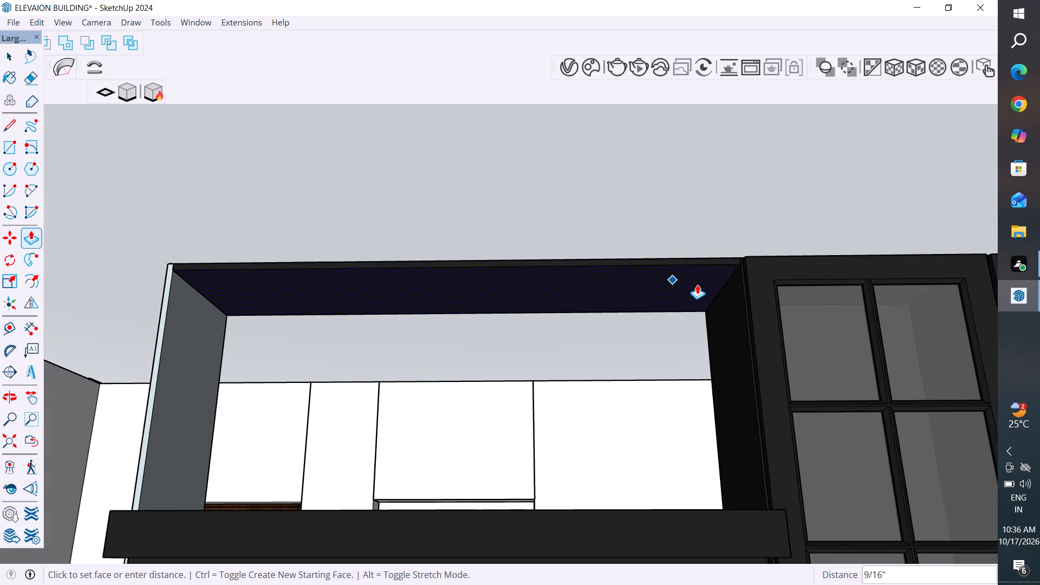
pyautogui.scroll(-3, 692, 374)
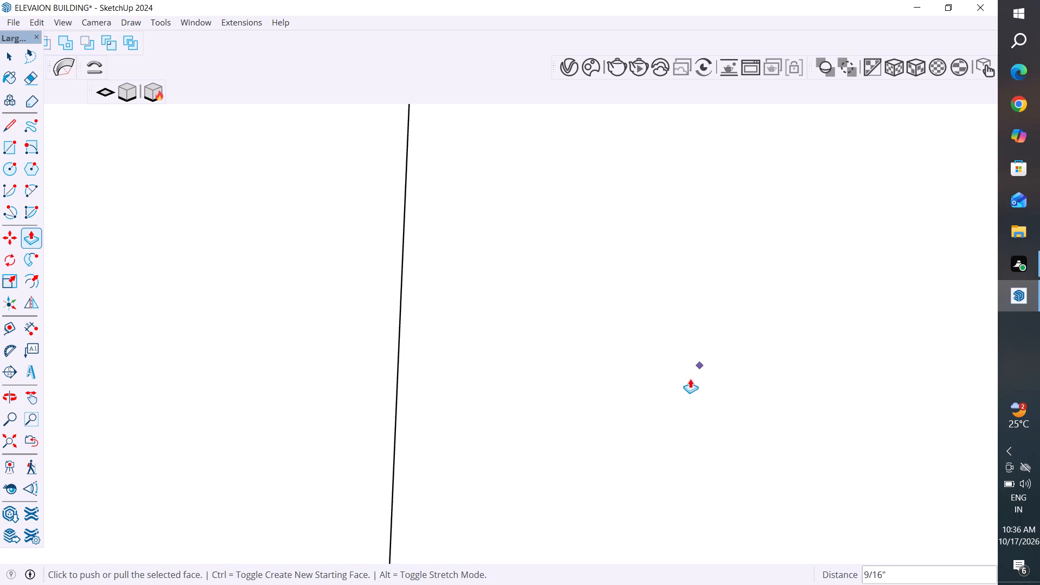
pyautogui.click(15, 51)
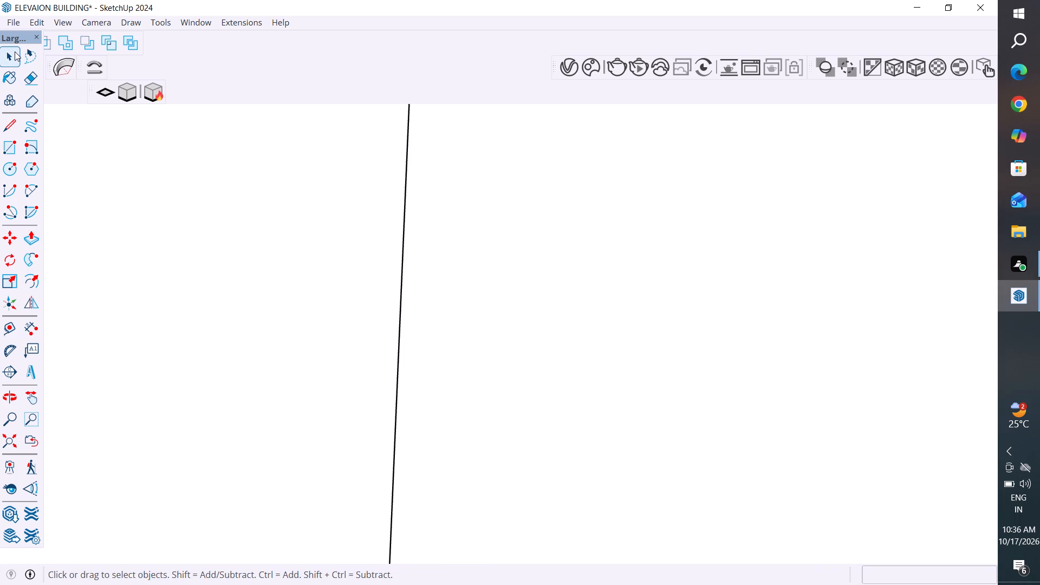
# Examine the range hood frame and the L-shaped kitchen from several angles in relation to the neighbouring rooms.
pyautogui.scroll(-6, 425, 440)
pyautogui.scroll(-5, 550, 422)
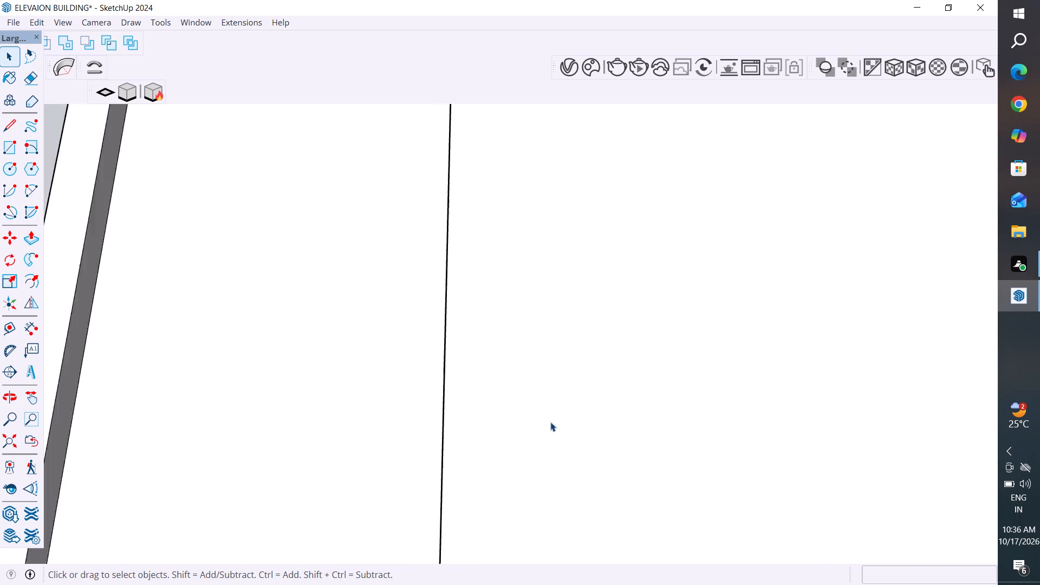
pyautogui.scroll(-7, 550, 422)
pyautogui.moveTo(628, 394); pyautogui.dragTo(607, 503, button='middle')
pyautogui.scroll(-12, 620, 447)
pyautogui.moveTo(646, 413); pyautogui.dragTo(628, 433, button='middle')
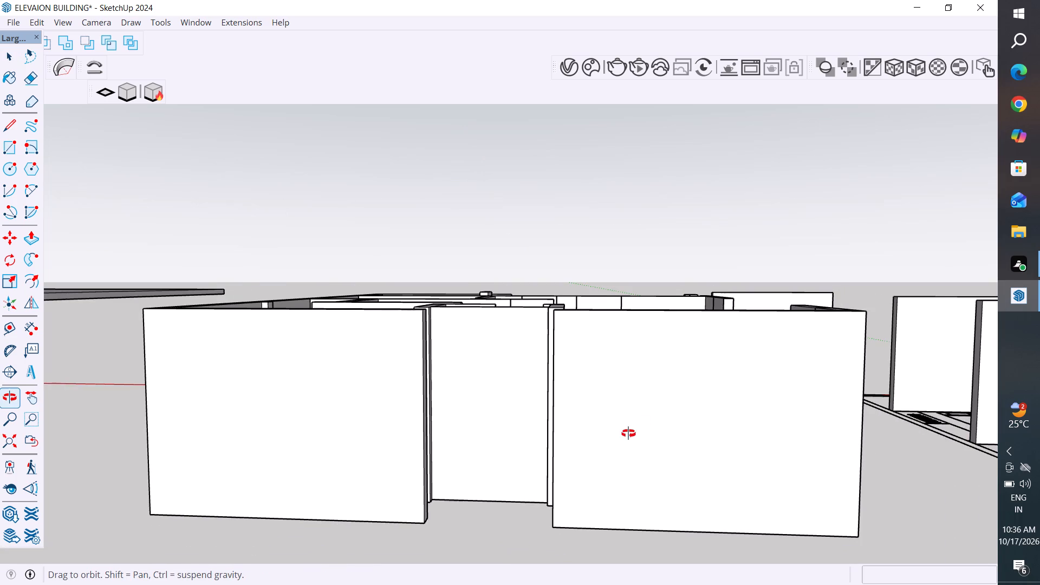
pyautogui.moveTo(628, 433); pyautogui.dragTo(458, 464, button='middle')
pyautogui.moveTo(558, 450); pyautogui.dragTo(522, 452, button='middle')
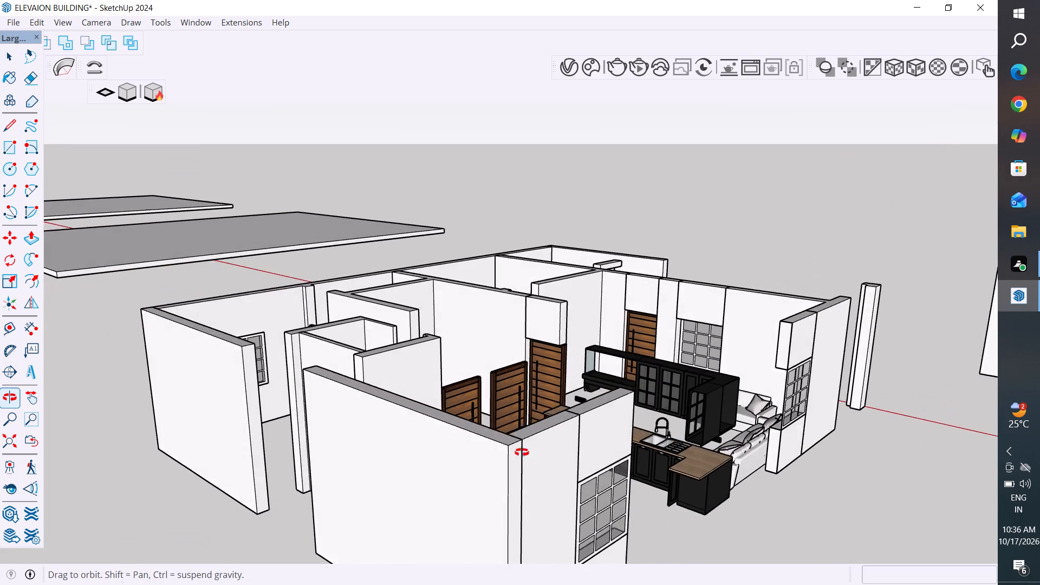
pyautogui.moveTo(522, 452); pyautogui.dragTo(520, 452, button='middle')
pyautogui.click(732, 210)
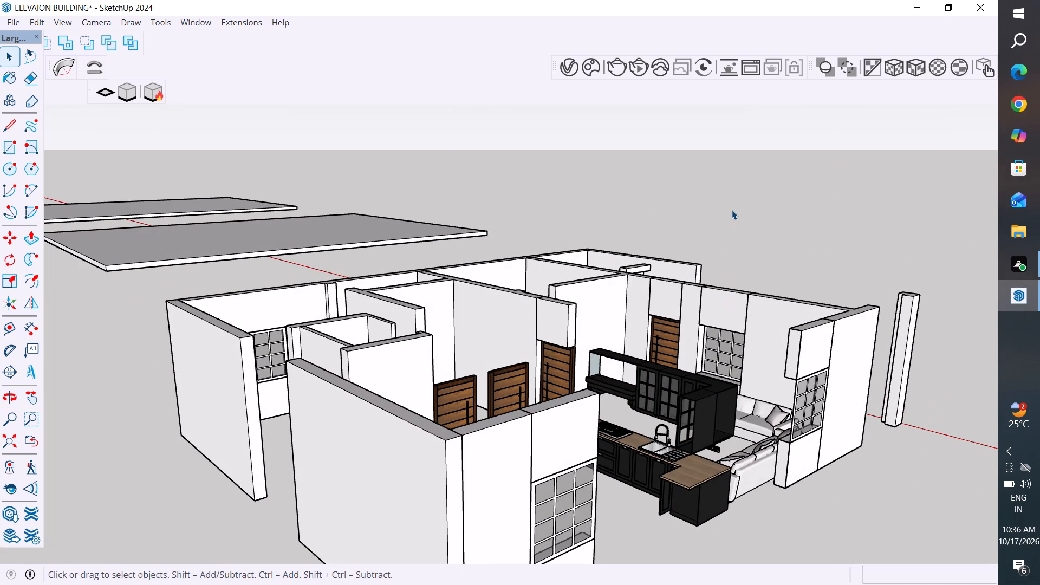
pyautogui.scroll(11, 612, 375)
pyautogui.moveTo(589, 355); pyautogui.dragTo(595, 351, button='middle')
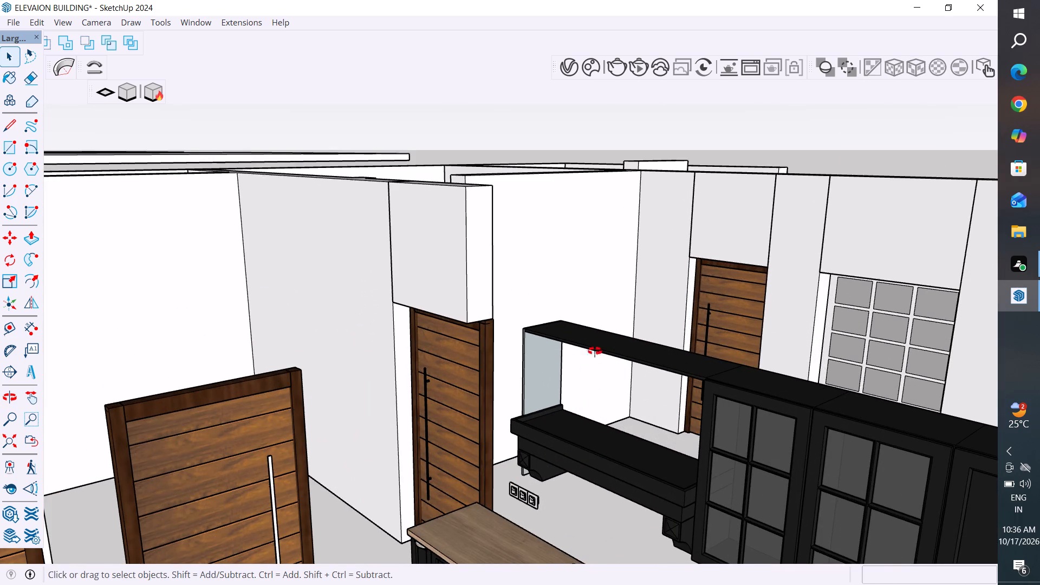
pyautogui.moveTo(595, 351); pyautogui.dragTo(832, 409, button='middle')
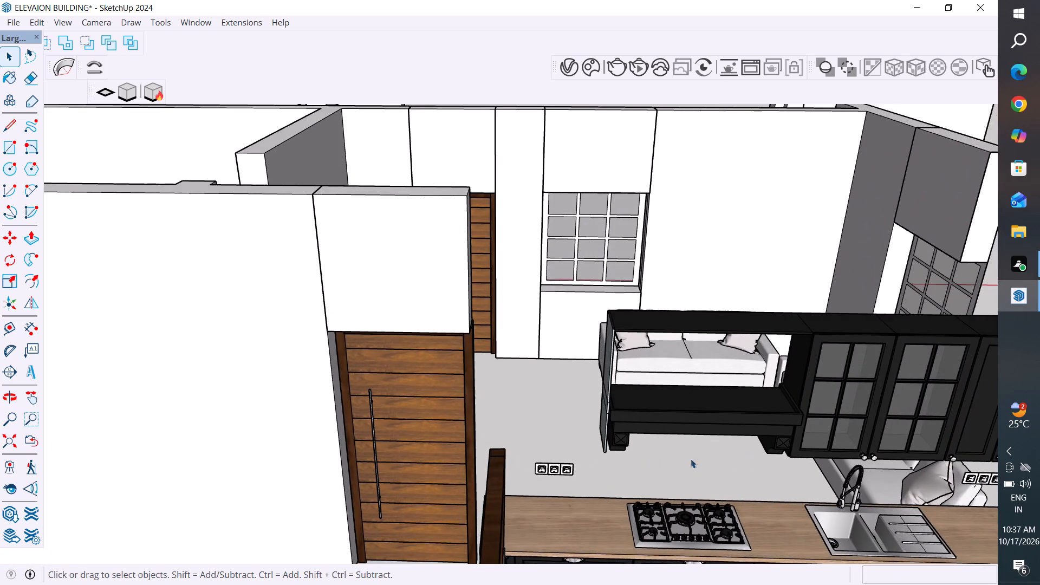
pyautogui.scroll(-4, 587, 448)
pyautogui.scroll(8, 567, 472)
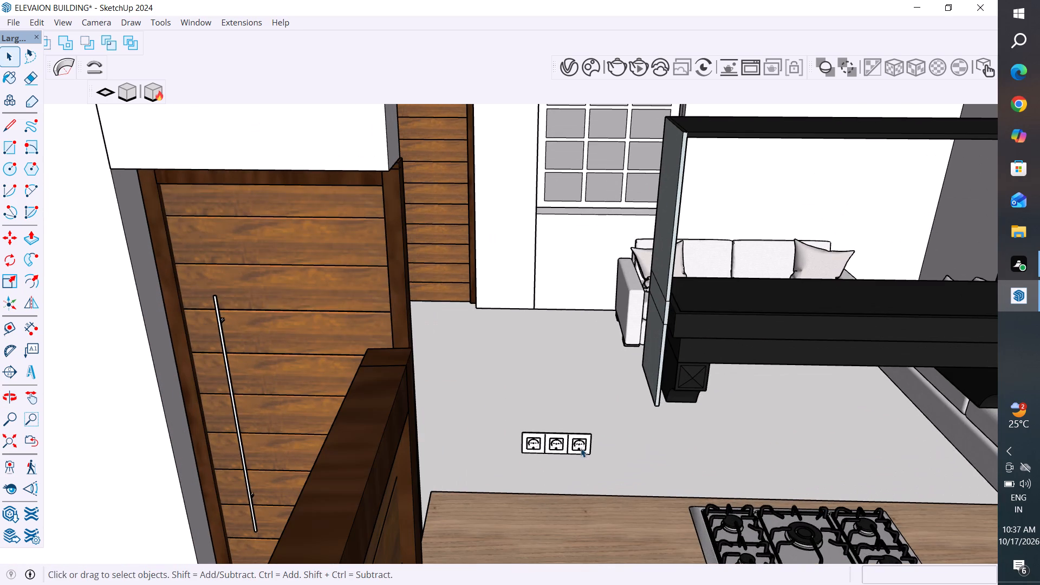
pyautogui.scroll(1, 604, 458)
pyautogui.moveTo(604, 458); pyautogui.dragTo(605, 466, button='middle')
pyautogui.scroll(-3, 393, 459)
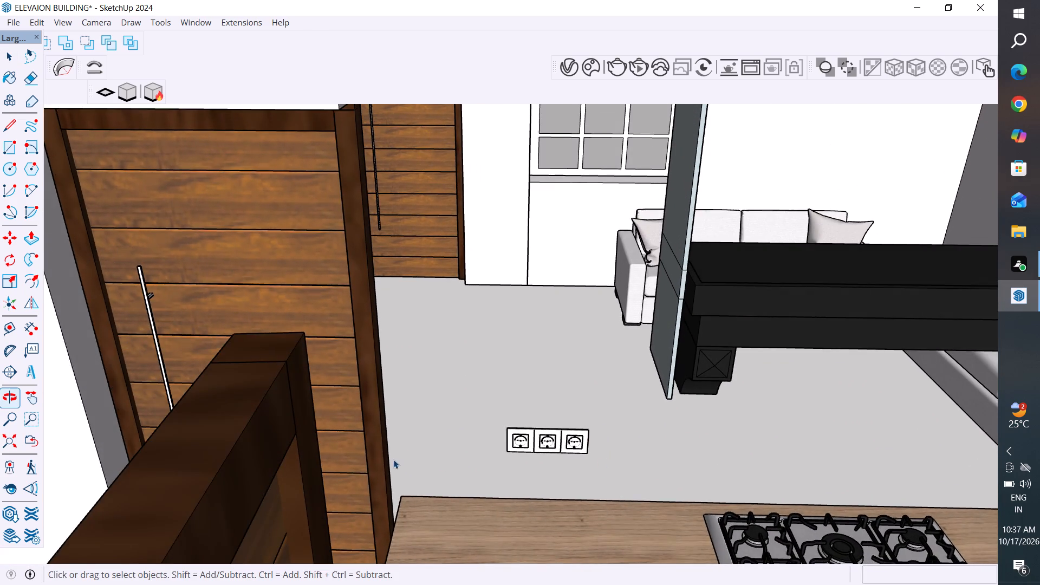
pyautogui.scroll(-15, 393, 459)
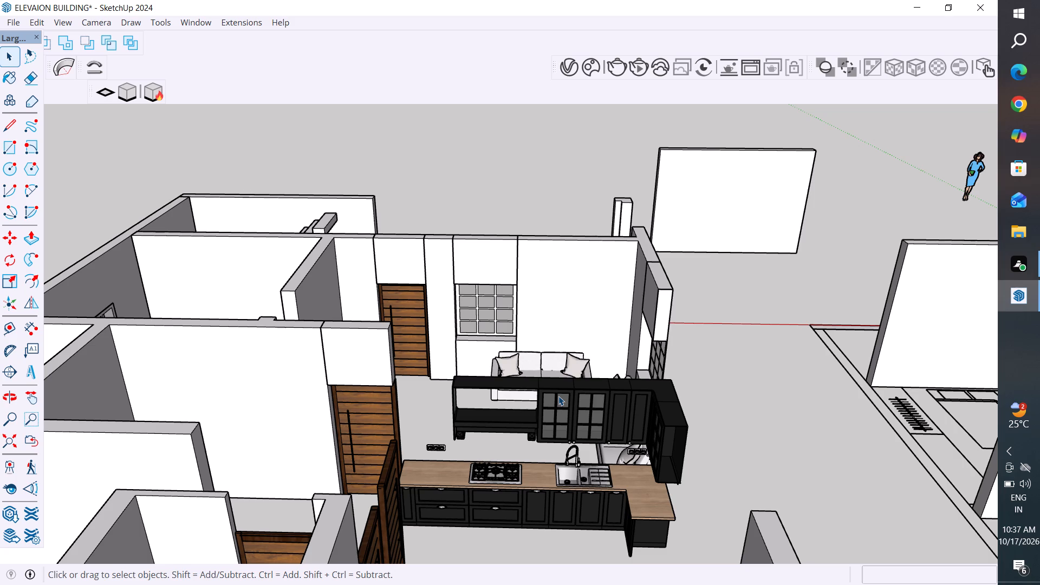
# Unhide all hidden objects in the model to bring back the walls around the kitchen.
pyautogui.click(577, 198)
pyautogui.click(798, 377)
pyautogui.scroll(-3, 723, 428)
pyautogui.moveTo(703, 434); pyautogui.dragTo(711, 434, button='middle')
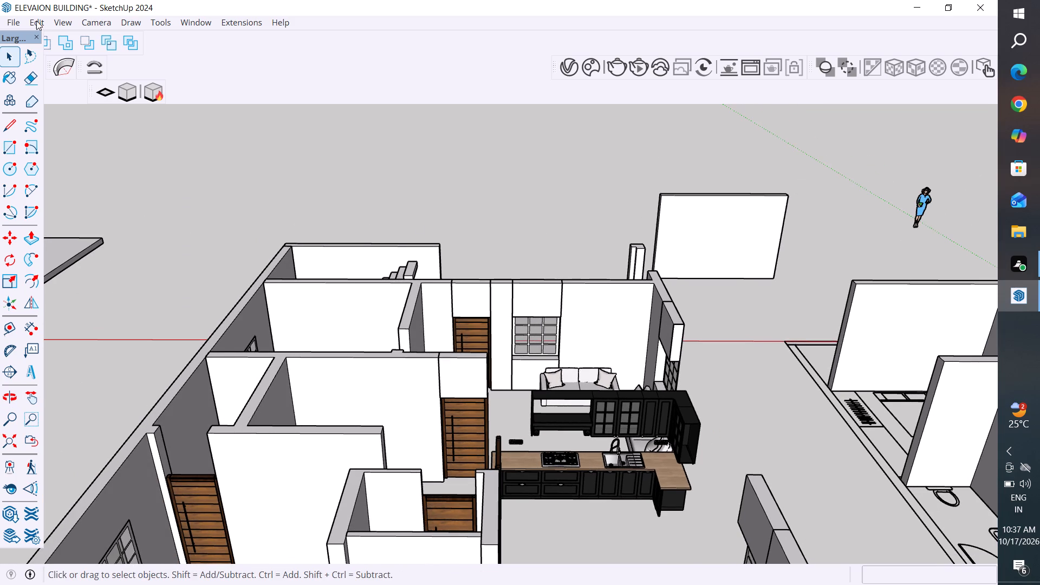
pyautogui.click(36, 21)
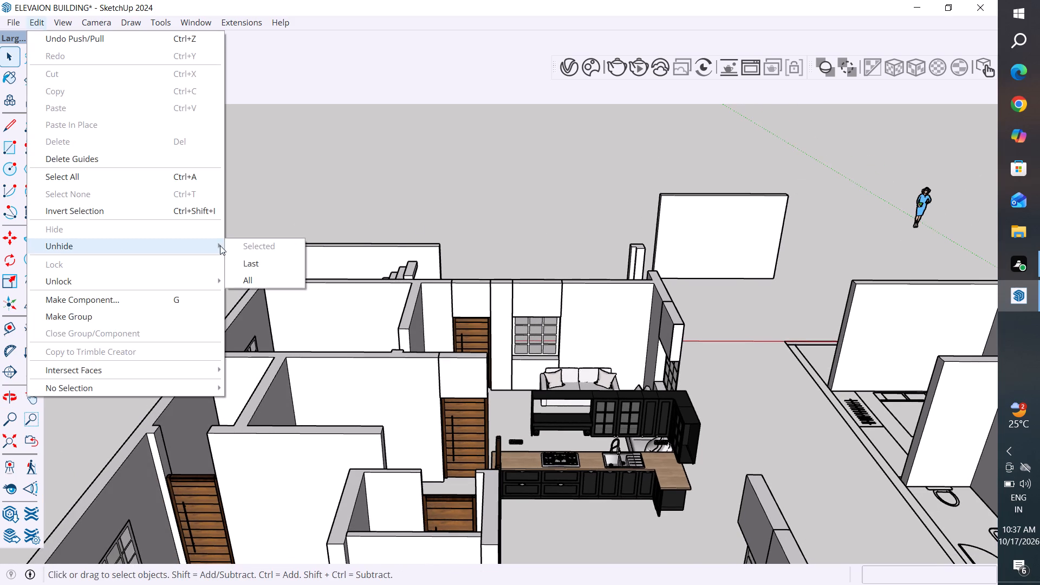
pyautogui.click(269, 277)
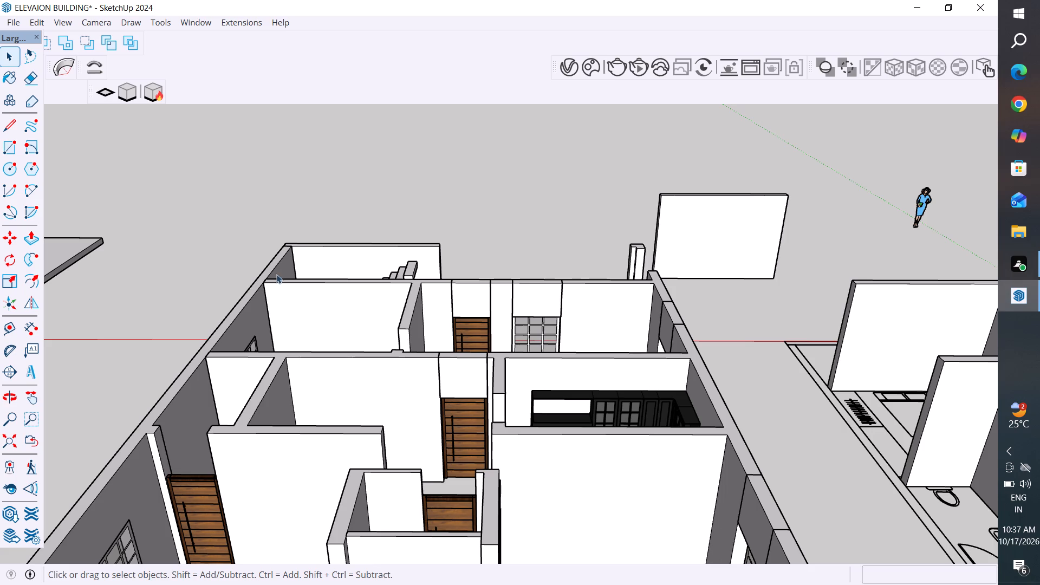
# Examine how the base cabinets and wooden countertop fit against the kitchen's walls, including the partition beside the doorway.
pyautogui.click(555, 212)
pyautogui.click(756, 305)
pyautogui.click(743, 338)
pyautogui.moveTo(724, 387); pyautogui.dragTo(732, 489, button='middle')
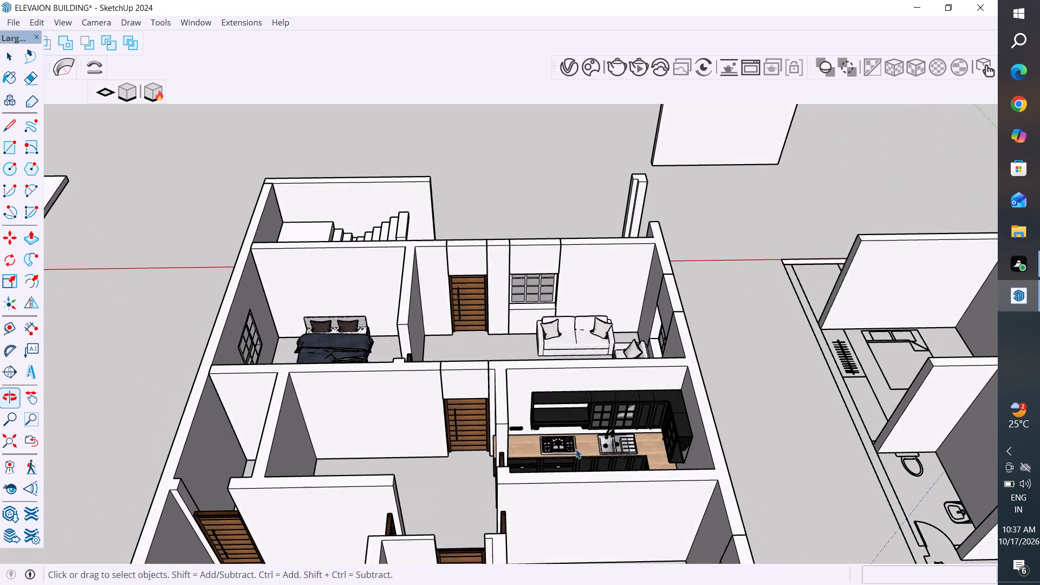
pyautogui.scroll(11, 535, 445)
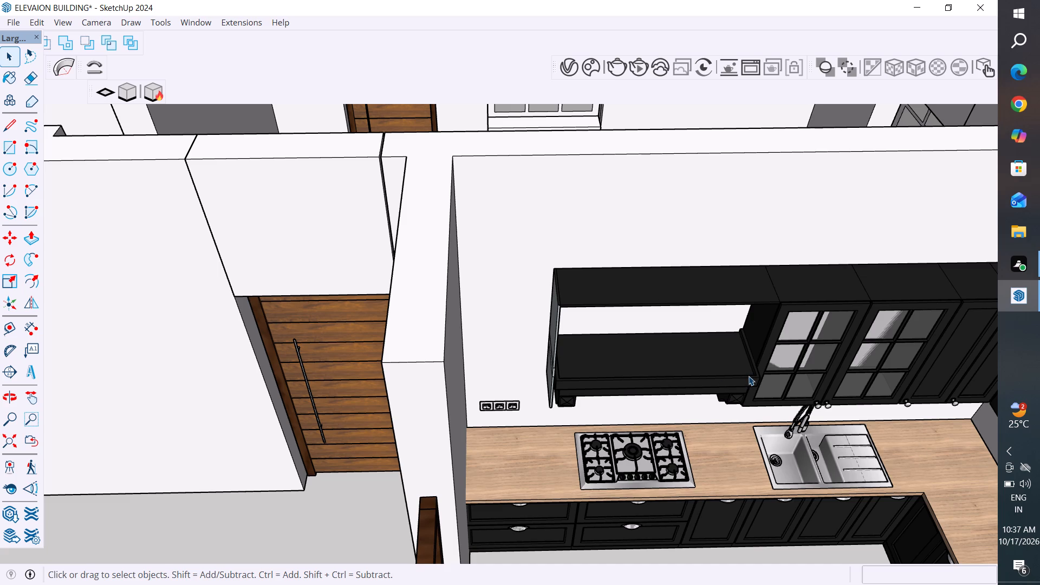
pyautogui.scroll(-4, 778, 366)
pyautogui.scroll(-2, 697, 336)
pyautogui.moveTo(699, 356); pyautogui.dragTo(658, 335, button='middle')
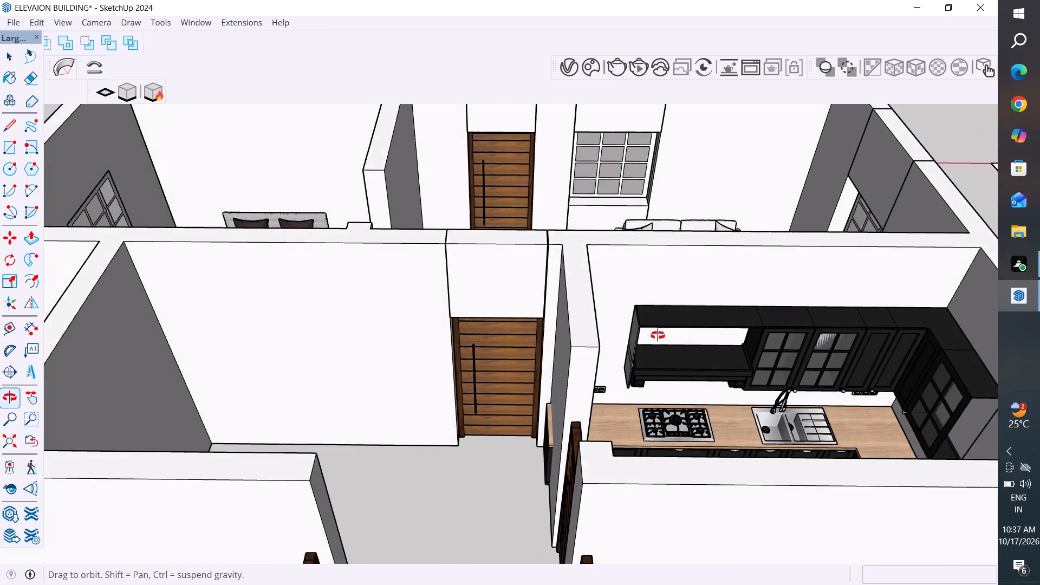
pyautogui.moveTo(658, 335); pyautogui.dragTo(687, 368, button='middle')
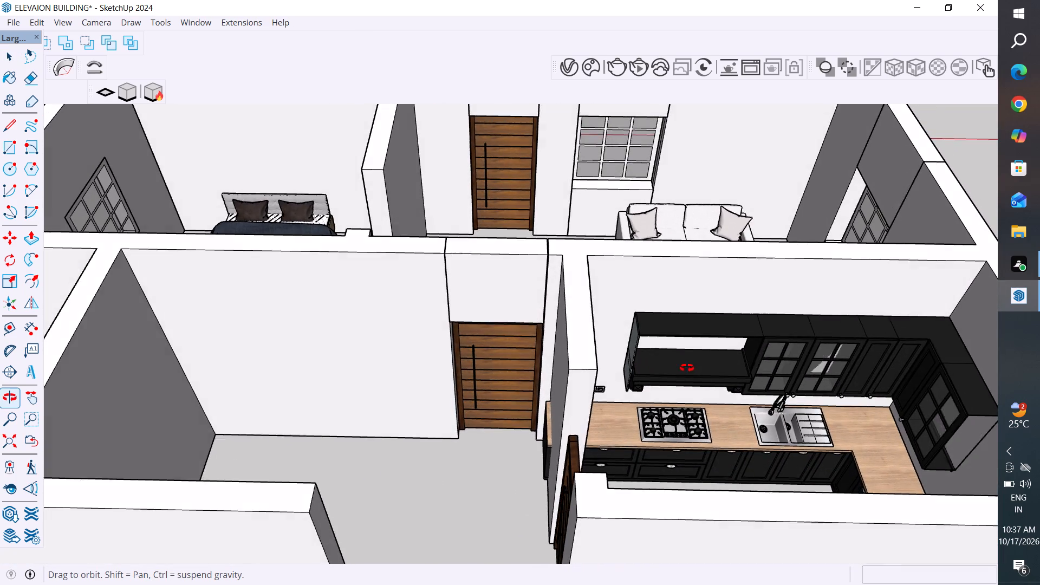
pyautogui.moveTo(687, 368); pyautogui.dragTo(897, 339, button='middle')
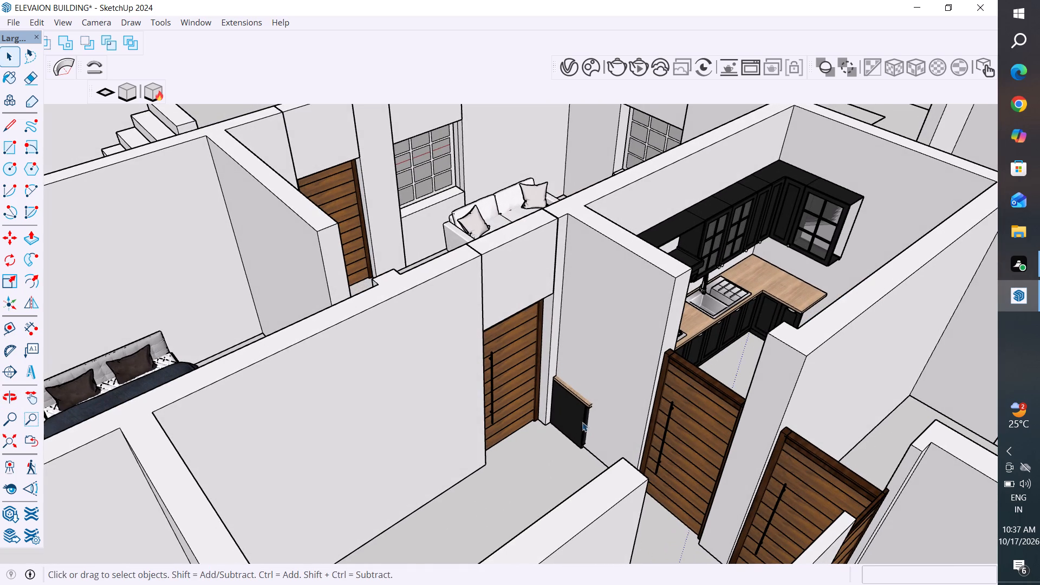
pyautogui.click(581, 418)
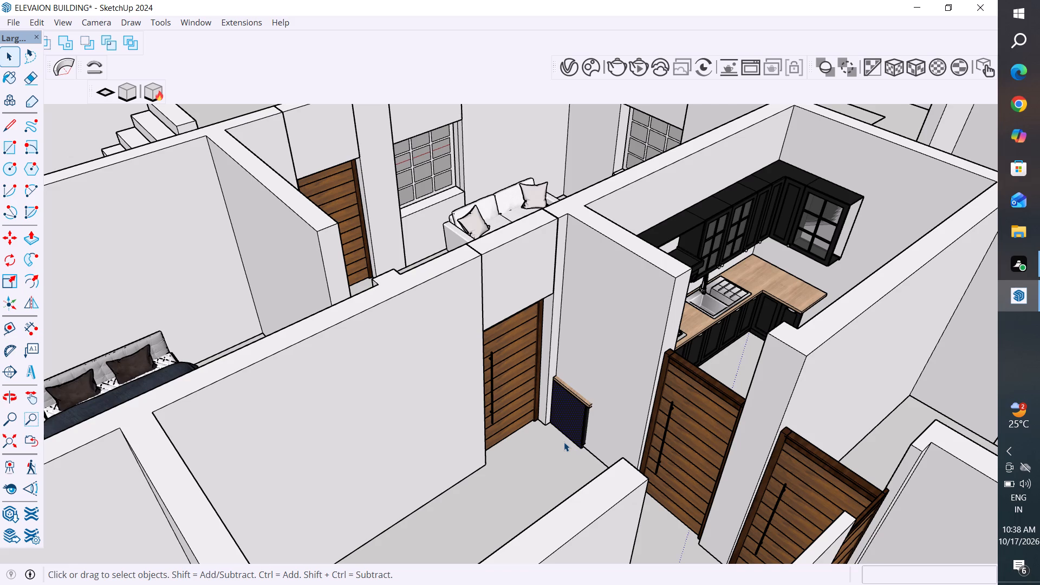
pyautogui.scroll(-4, 522, 513)
pyautogui.moveTo(616, 436); pyautogui.dragTo(600, 427, button='middle')
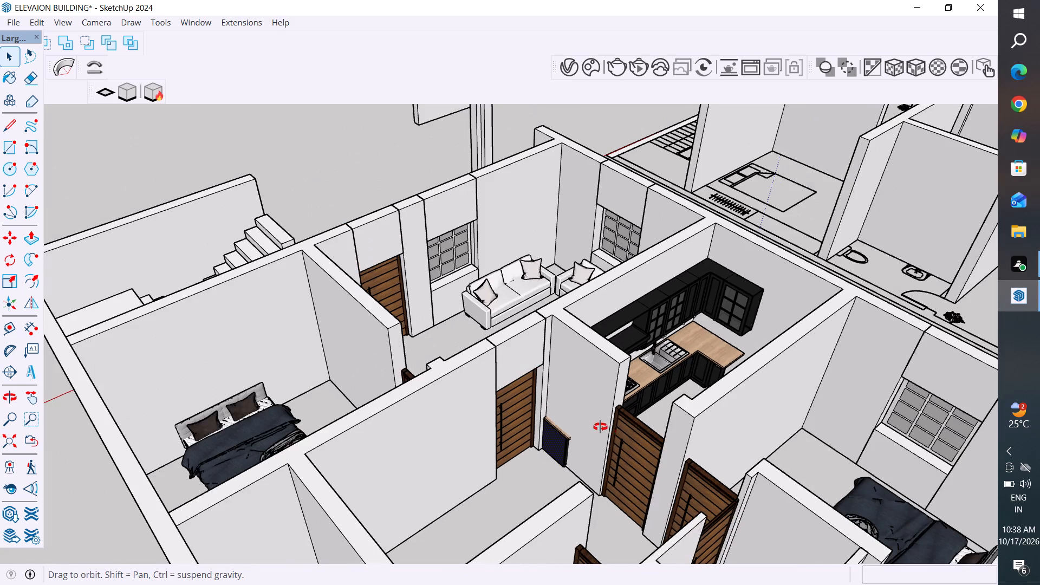
pyautogui.moveTo(600, 427); pyautogui.dragTo(540, 467, button='middle')
pyautogui.click(861, 303)
pyautogui.scroll(3, 533, 458)
pyautogui.moveTo(605, 447); pyautogui.dragTo(562, 457, button='middle')
pyautogui.scroll(4, 562, 451)
pyautogui.moveTo(571, 438); pyautogui.dragTo(558, 427, button='middle')
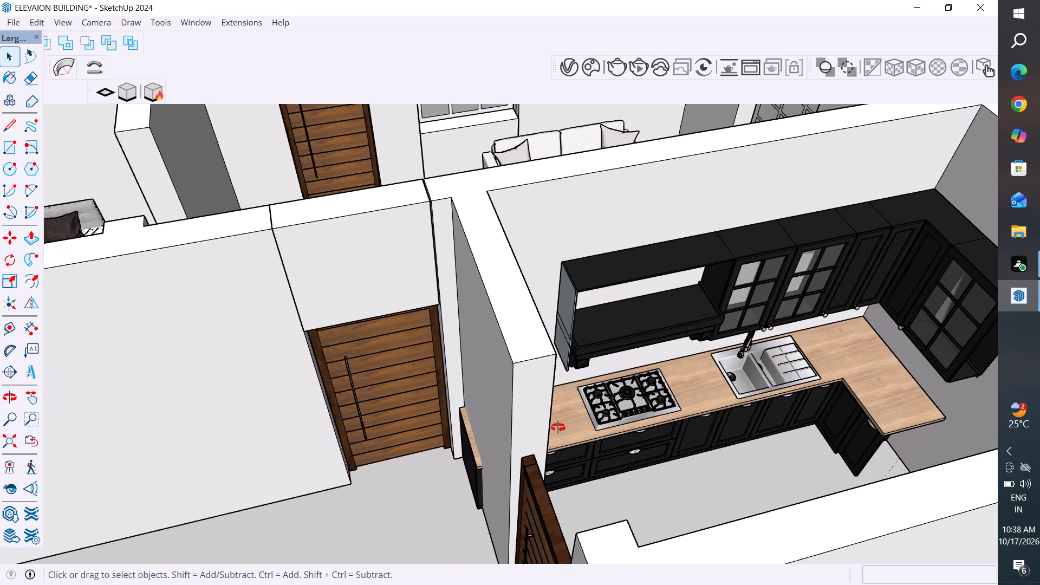
pyautogui.moveTo(558, 427); pyautogui.dragTo(531, 409, button='middle')
pyautogui.scroll(-2, 550, 396)
pyautogui.moveTo(554, 396); pyautogui.dragTo(567, 449, button='middle')
pyautogui.scroll(2, 567, 447)
pyautogui.click(570, 411)
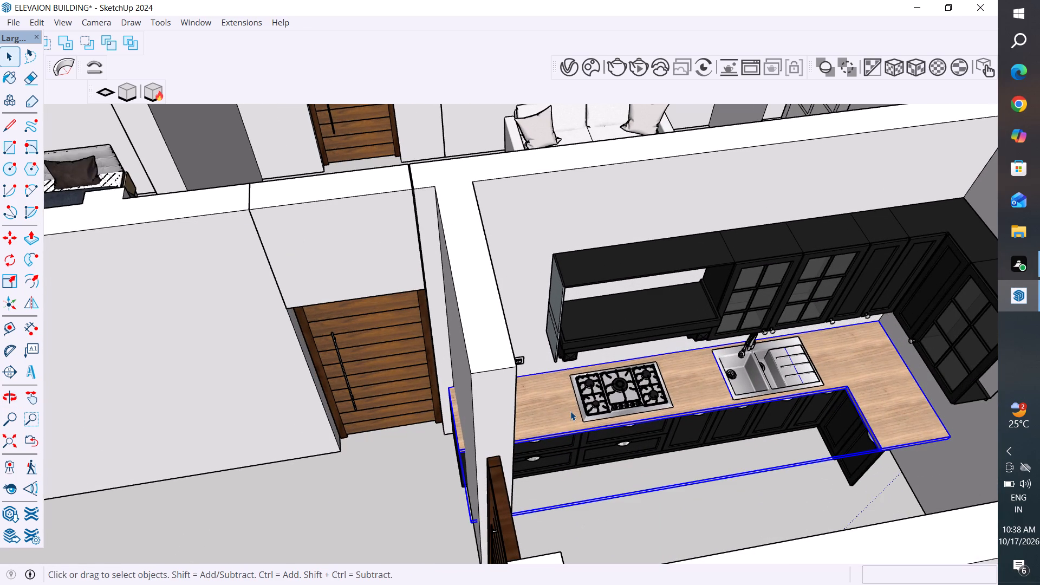
# Hide the wall group enclosing the kitchen to expose the hob-side end of the base cabinets.
pyautogui.scroll(3, 465, 440)
pyautogui.moveTo(491, 426); pyautogui.dragTo(544, 396, button='middle')
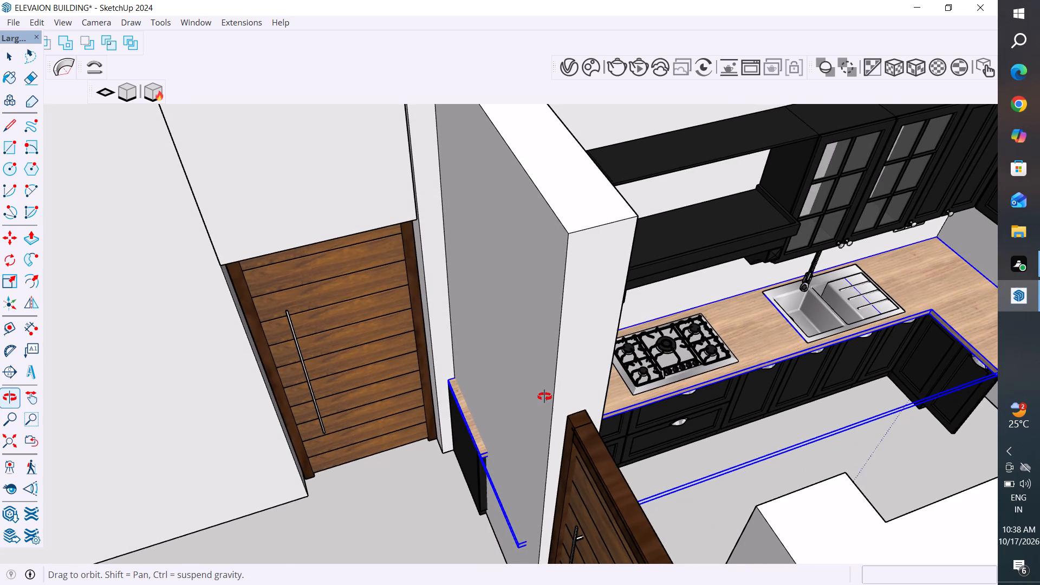
pyautogui.click(580, 348)
pyautogui.rightClick(580, 348)
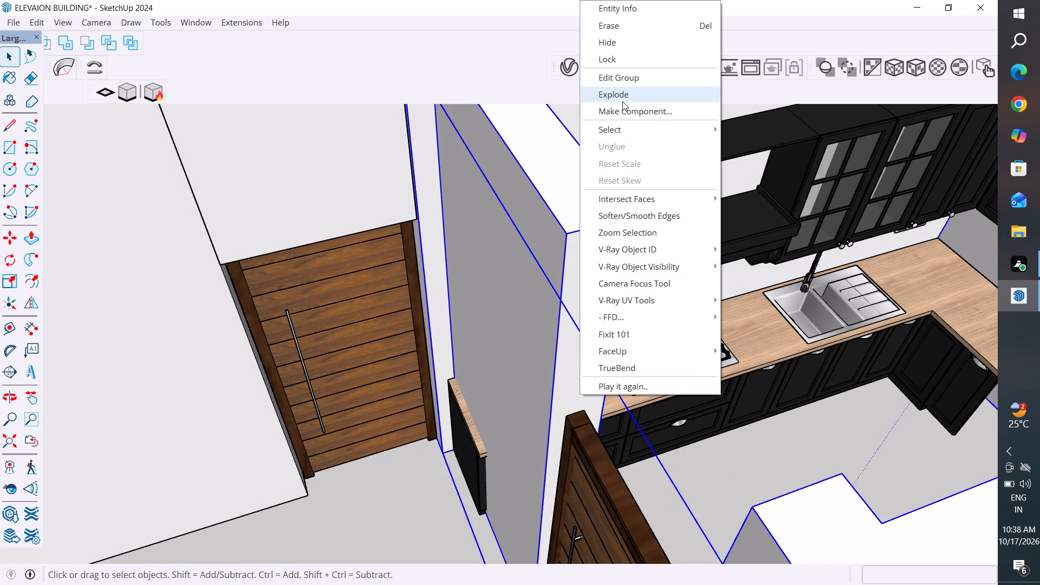
pyautogui.click(630, 46)
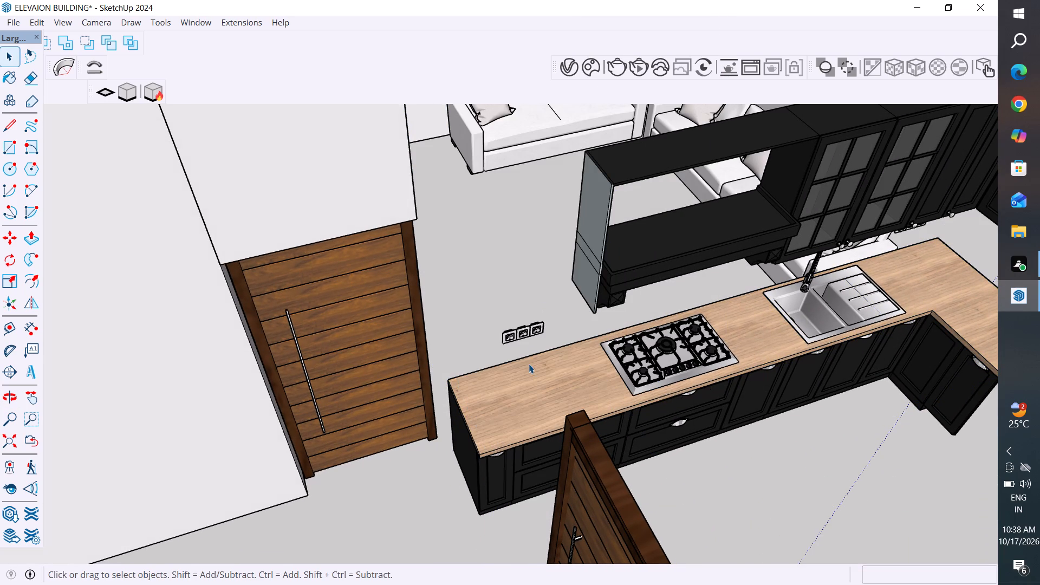
# Hide the wooden door component standing in front of the base cabinets.
pyautogui.scroll(2, 533, 392)
pyautogui.moveTo(545, 398); pyautogui.dragTo(706, 404, button='middle')
pyautogui.click(829, 389)
pyautogui.rightClick(829, 389)
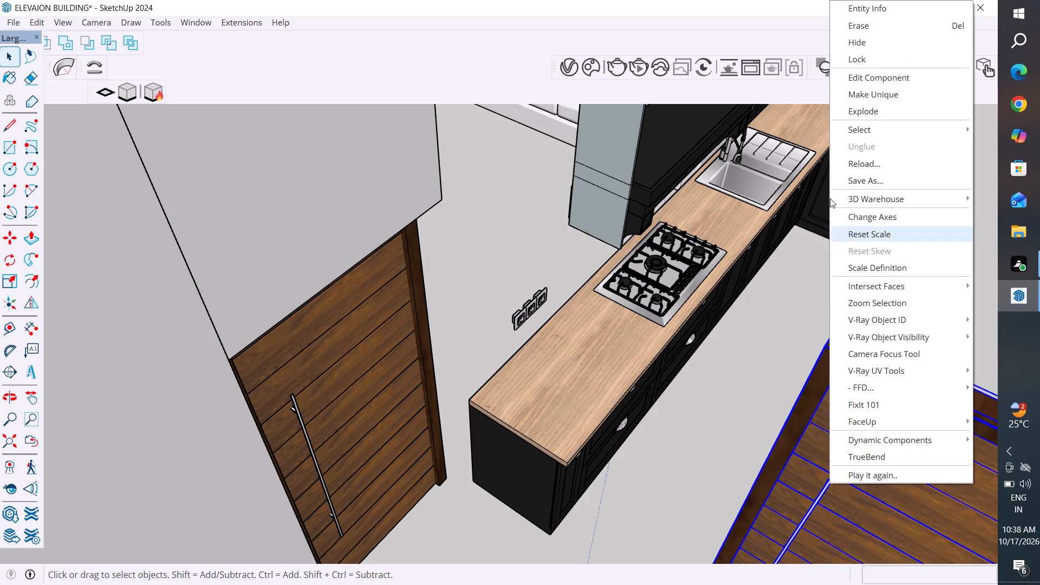
pyautogui.click(872, 43)
# Push the wooden countertop's end face nearest the wooden door back toward the hob by about 2' 6 3/16".
pyautogui.scroll(3, 582, 431)
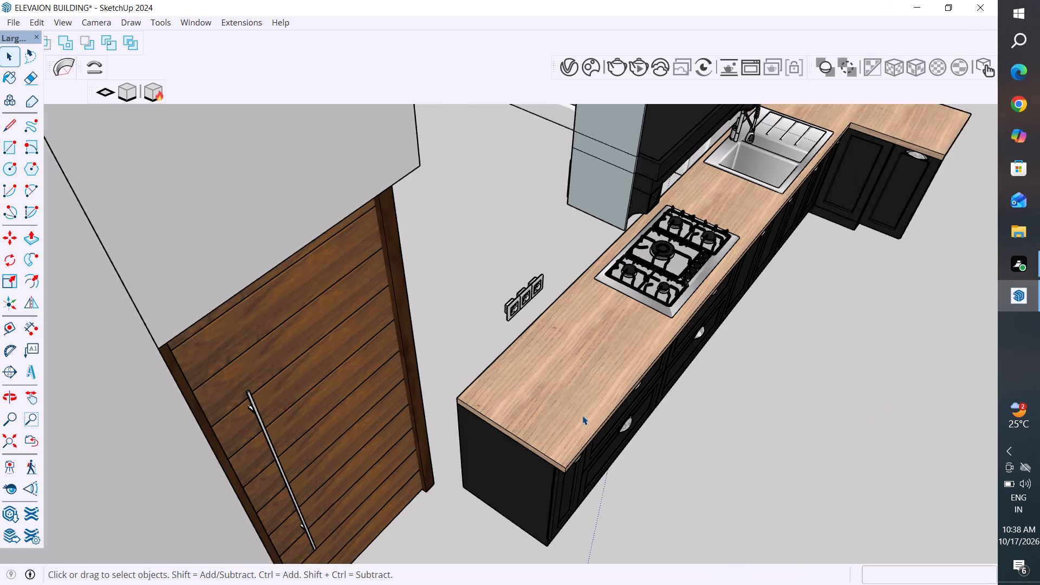
pyautogui.moveTo(598, 417); pyautogui.dragTo(422, 294, button='middle')
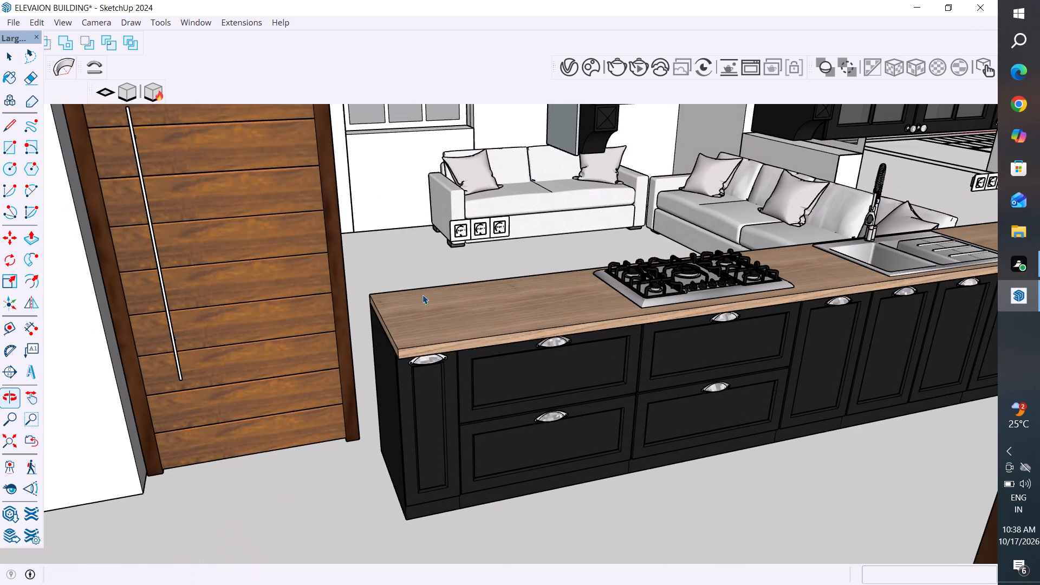
pyautogui.scroll(3, 408, 354)
pyautogui.moveTo(424, 339); pyautogui.dragTo(438, 320, button='middle')
pyautogui.scroll(2, 379, 328)
pyautogui.moveTo(379, 328); pyautogui.dragTo(395, 323, button='middle')
pyautogui.doubleClick(399, 323)
pyautogui.doubleClick(406, 323)
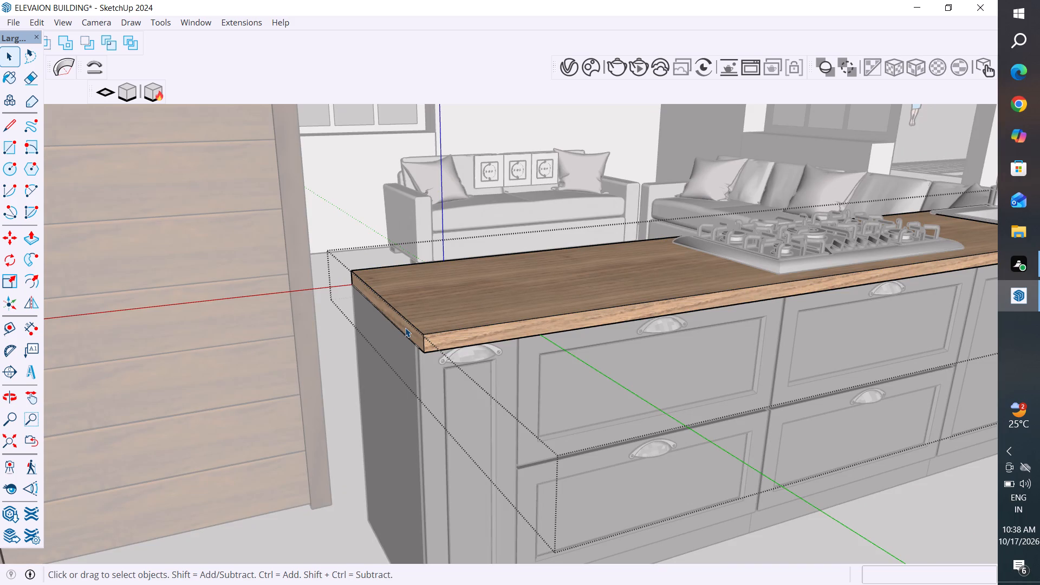
pyautogui.click(405, 328)
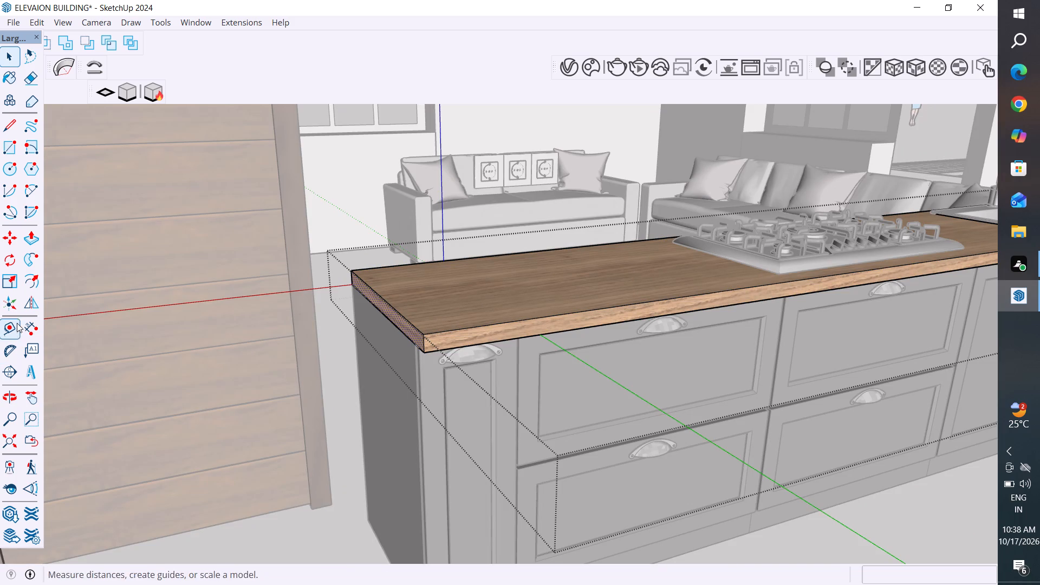
pyautogui.click(35, 236)
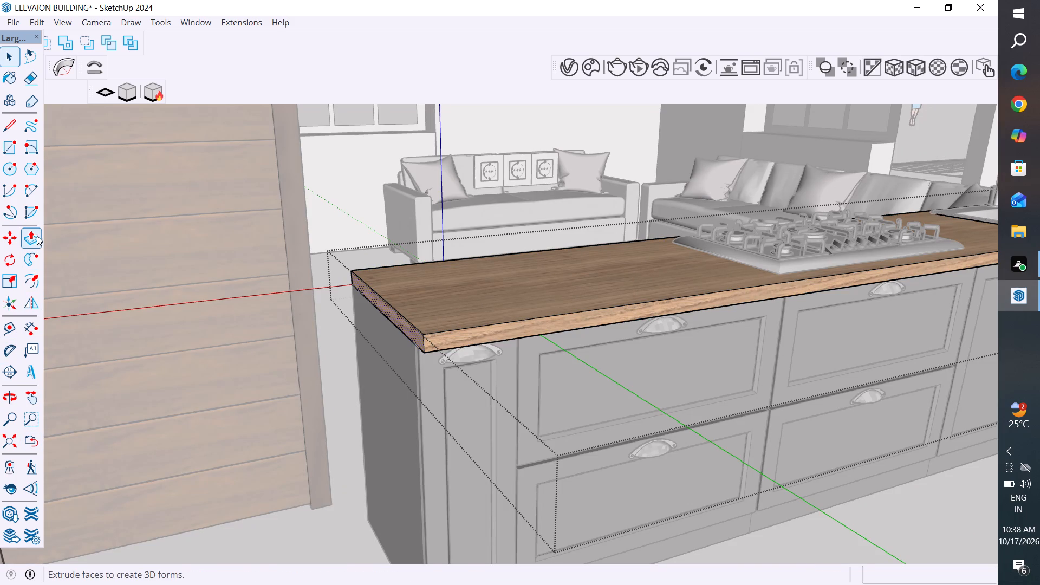
pyautogui.click(417, 335)
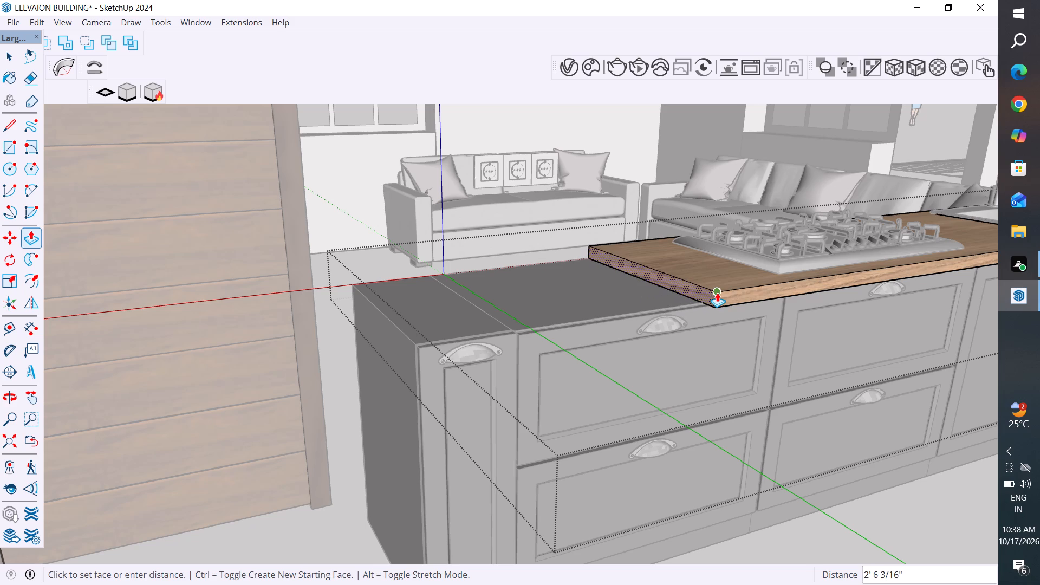
pyautogui.click(717, 292)
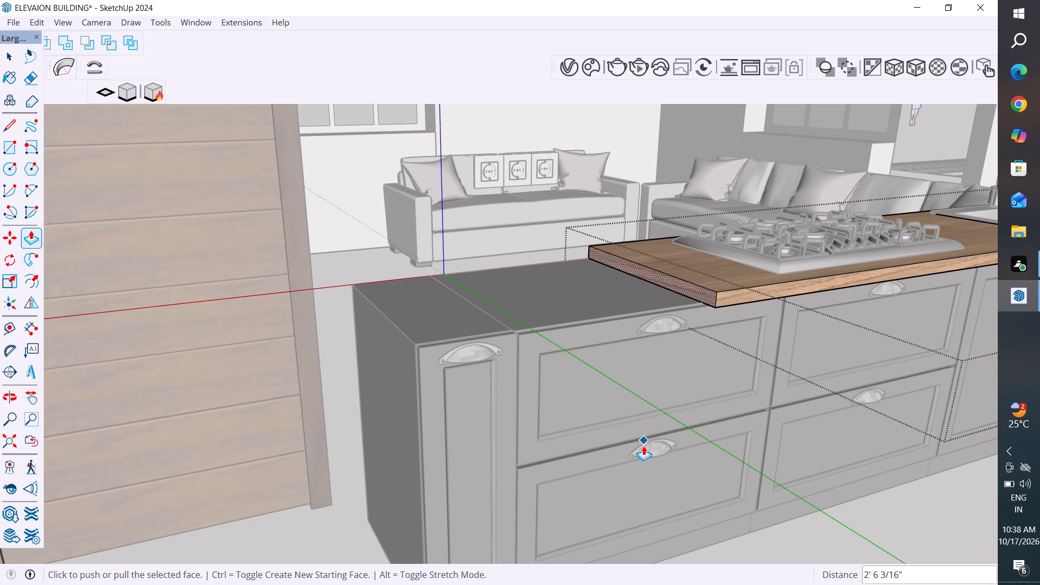
pyautogui.click(10, 57)
pyautogui.click(270, 67)
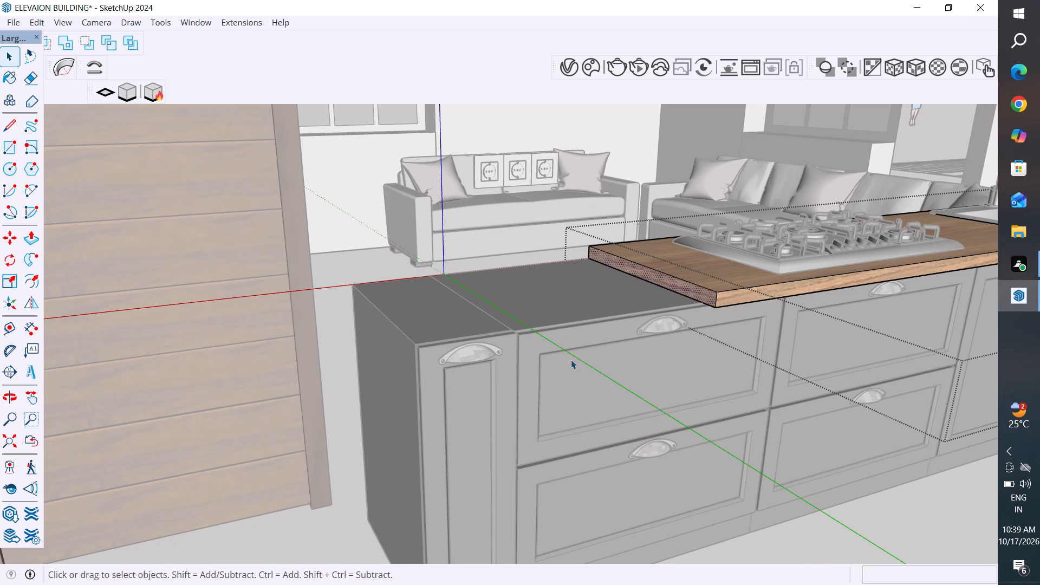
pyautogui.scroll(-5, 616, 412)
pyautogui.moveTo(705, 409); pyautogui.dragTo(686, 444, button='middle')
pyautogui.click(801, 515)
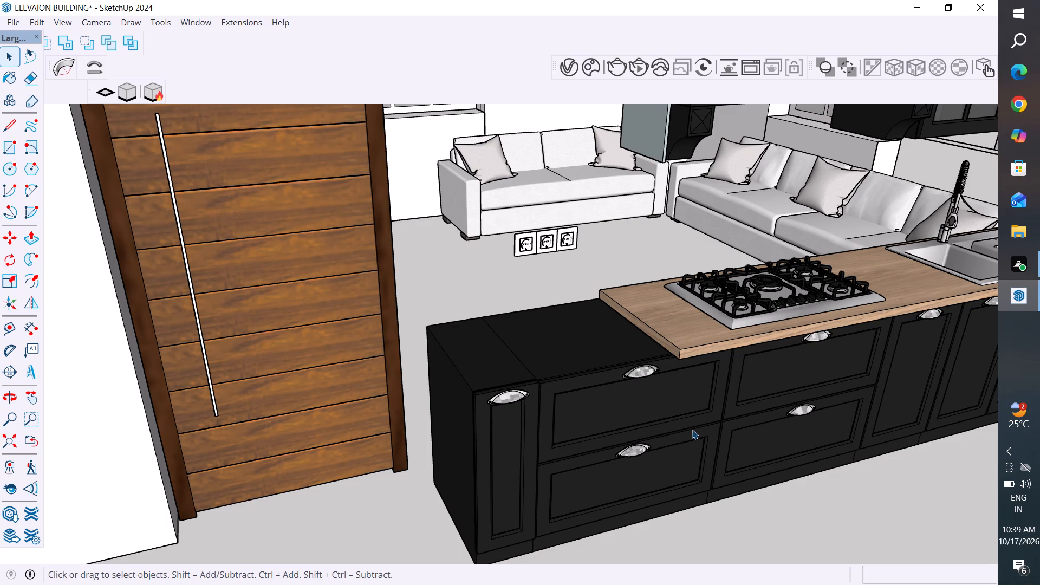
# Delete the top, back and outer side faces of the narrow end base cabinet along with their leftover edges.
pyautogui.moveTo(659, 437); pyautogui.dragTo(621, 369, button='middle')
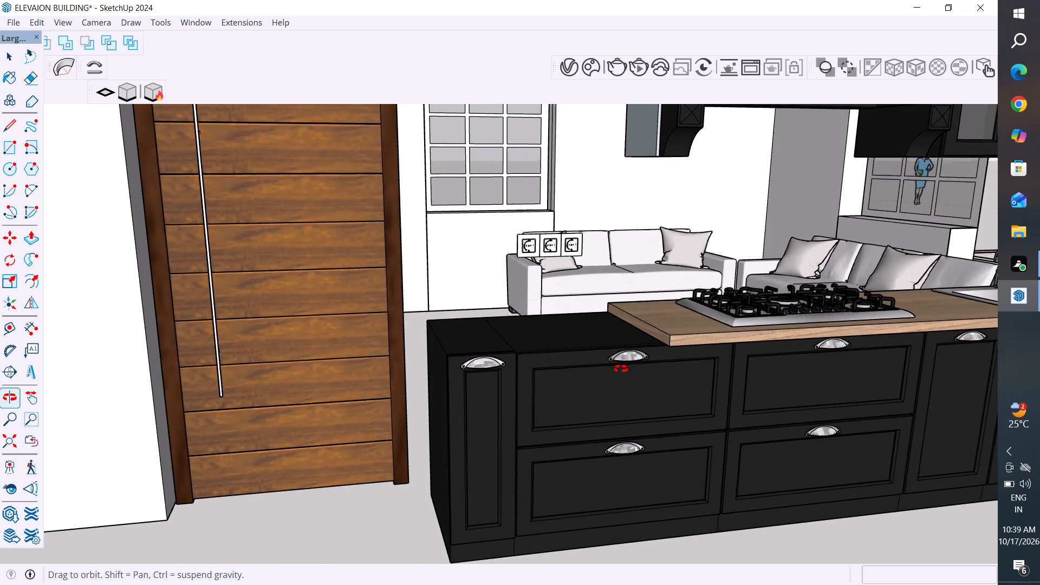
pyautogui.moveTo(621, 369); pyautogui.dragTo(664, 413, button='middle')
pyautogui.scroll(3, 682, 342)
pyautogui.moveTo(685, 362); pyautogui.dragTo(679, 381, button='middle')
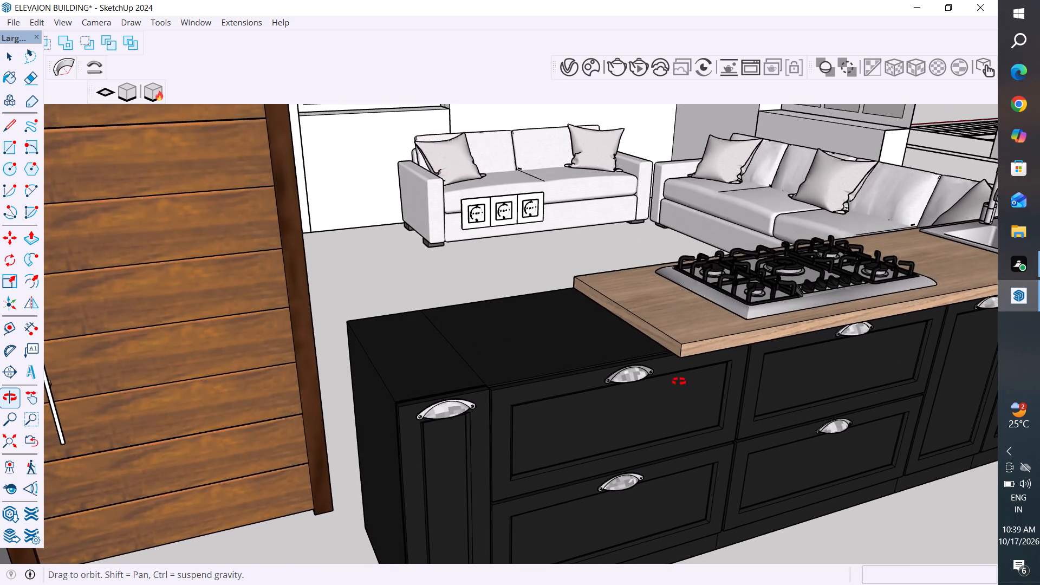
pyautogui.moveTo(679, 381); pyautogui.dragTo(675, 387, button='middle')
pyautogui.click(425, 406)
pyautogui.click(429, 388)
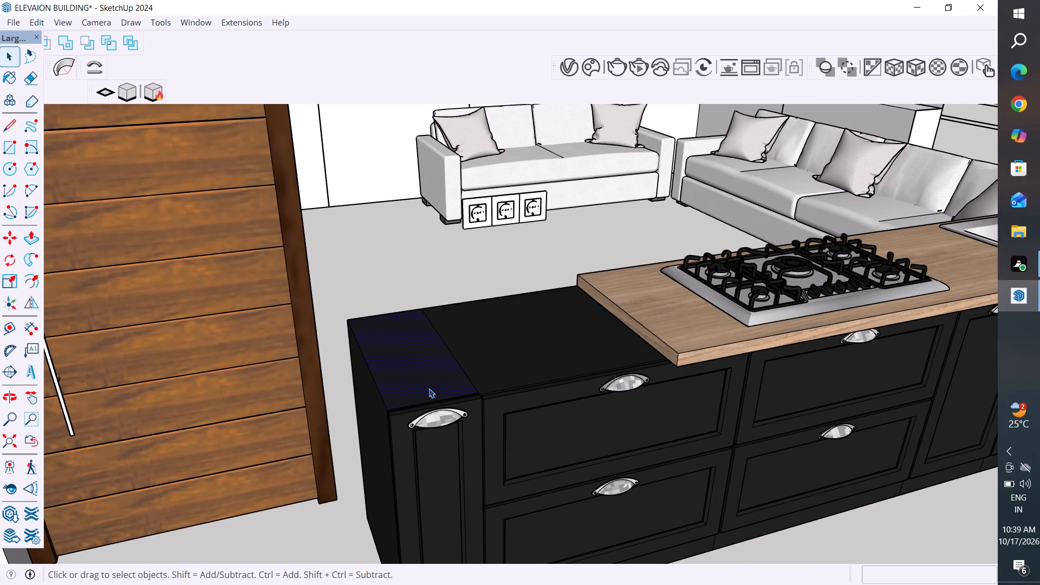
pyautogui.press('Delete')
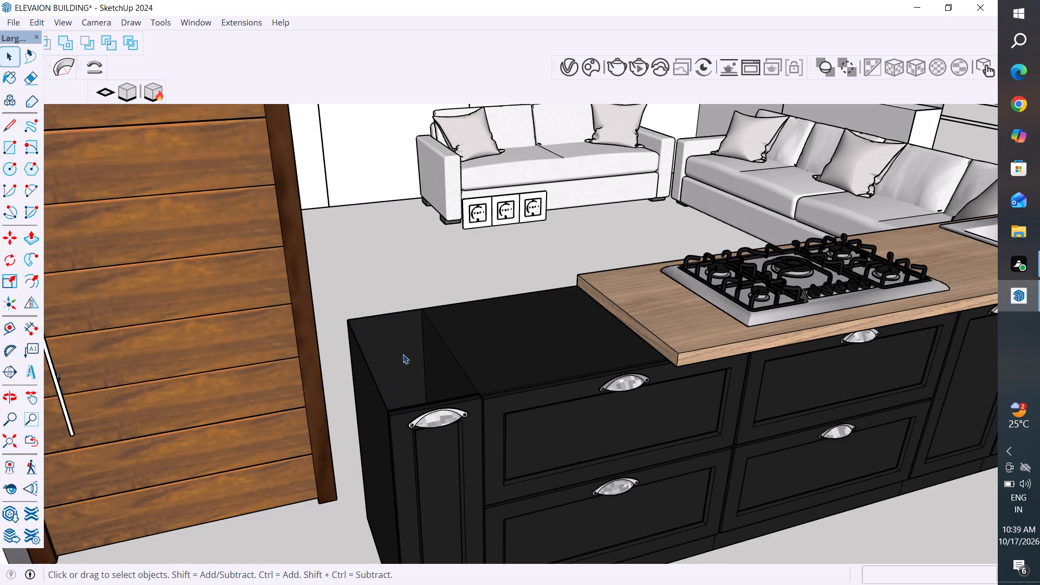
pyautogui.click(405, 345)
pyautogui.press('Delete')
pyautogui.click(370, 388)
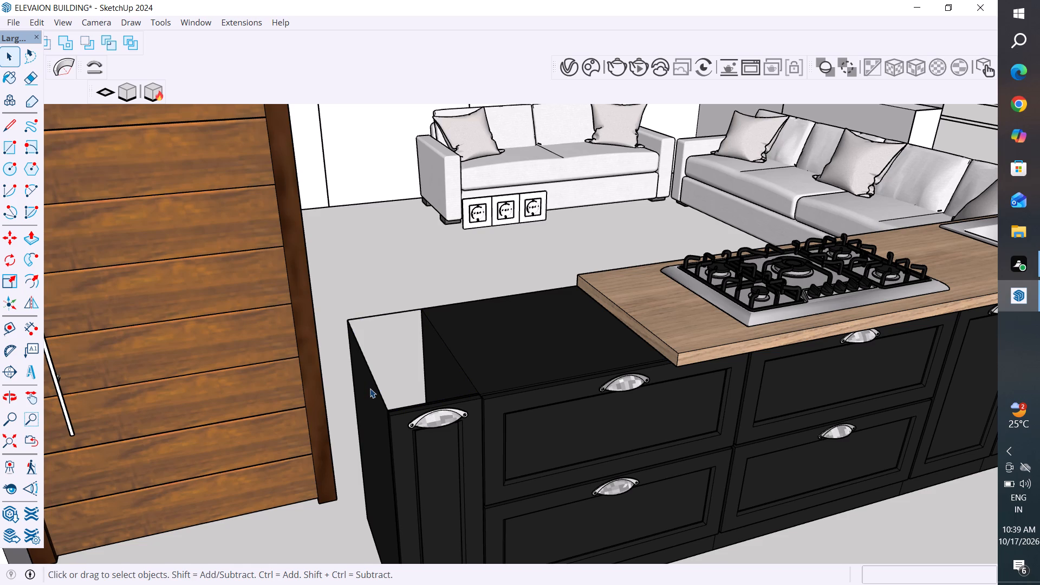
pyautogui.press('Delete')
pyautogui.click(361, 354)
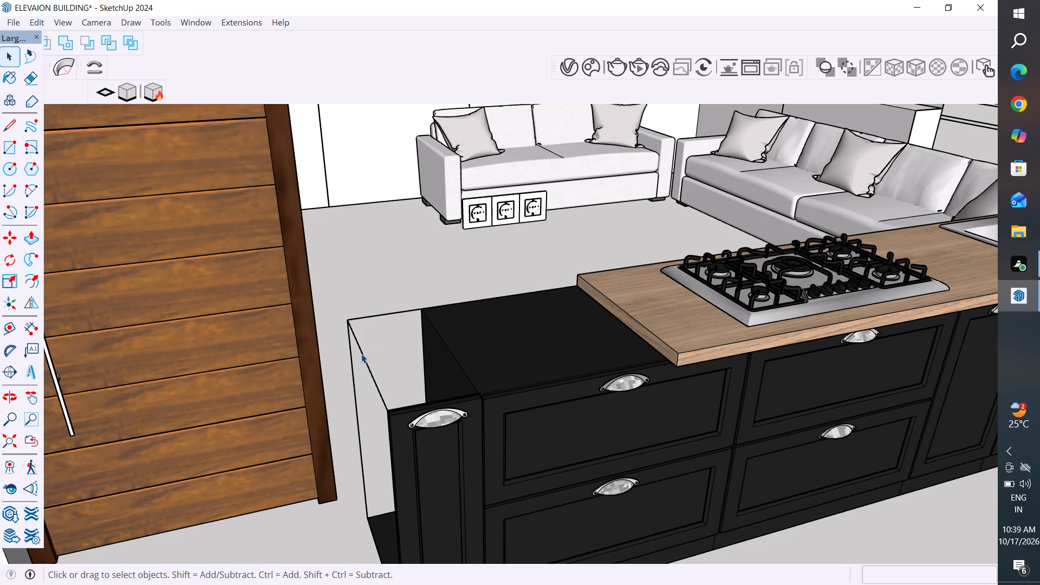
pyautogui.press('Delete')
pyautogui.click(373, 316)
pyautogui.press('Delete')
pyautogui.click(351, 353)
pyautogui.press('Delete')
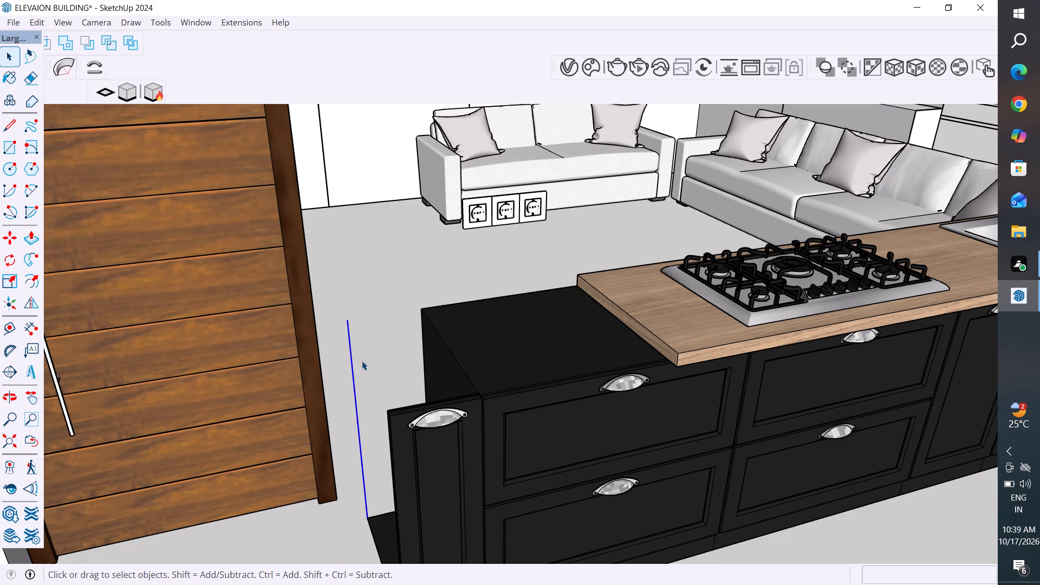
# Delete the front door panel of the narrow end base cabinet.
pyautogui.scroll(-2, 548, 432)
pyautogui.moveTo(579, 393); pyautogui.dragTo(554, 410, button='middle')
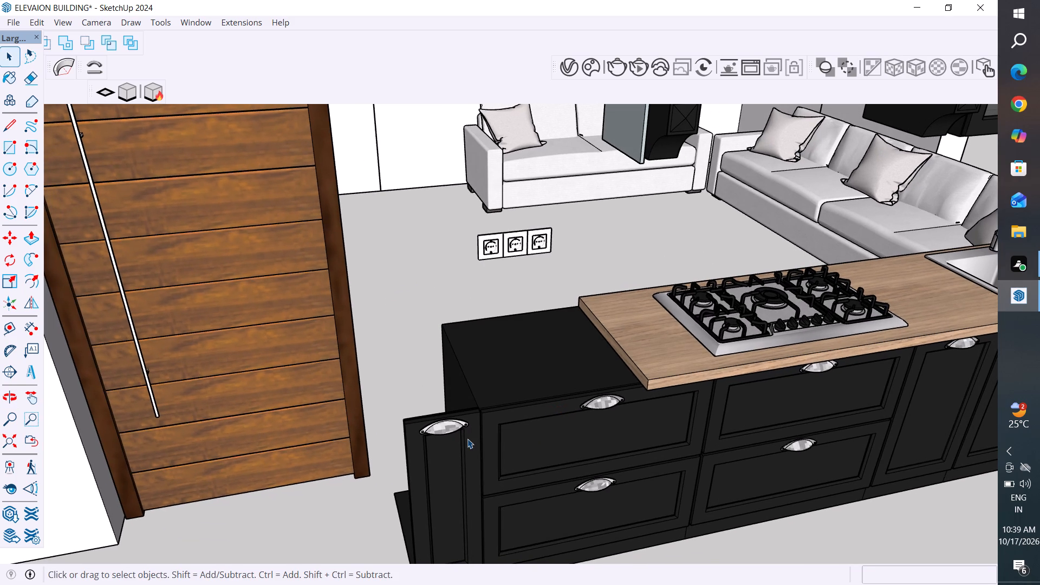
pyautogui.click(467, 439)
pyautogui.press('Delete')
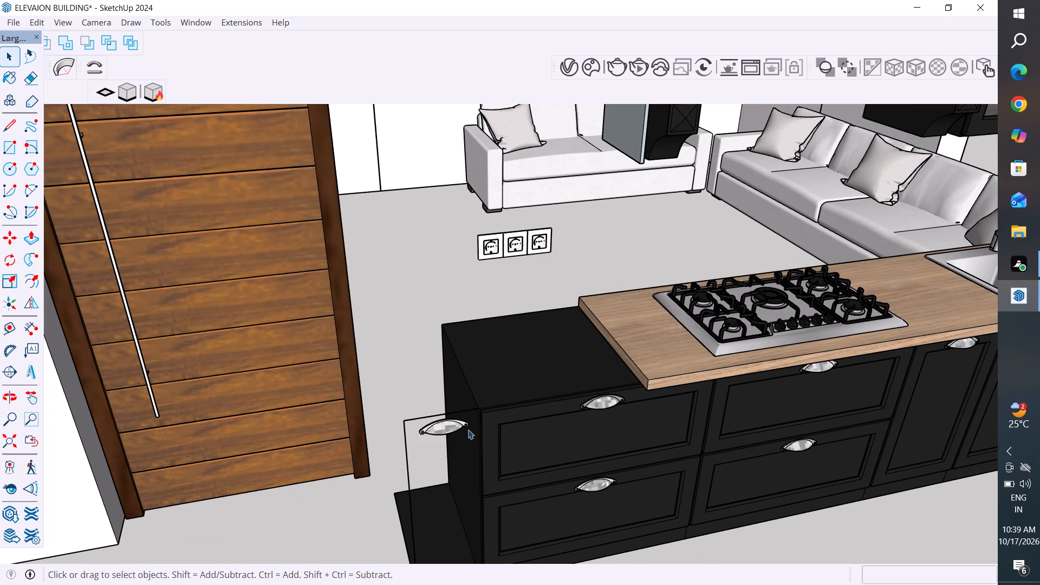
# Delete the cup surfaces and the curved mounting-plate faces of the narrow end cabinet's handle.
pyautogui.click(445, 428)
pyautogui.press('Delete')
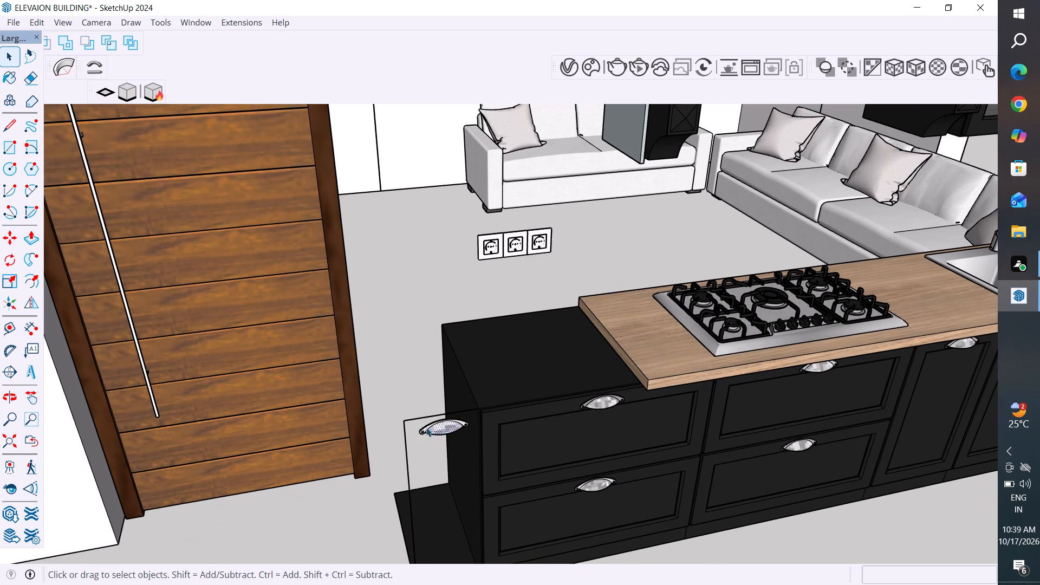
pyautogui.click(441, 430)
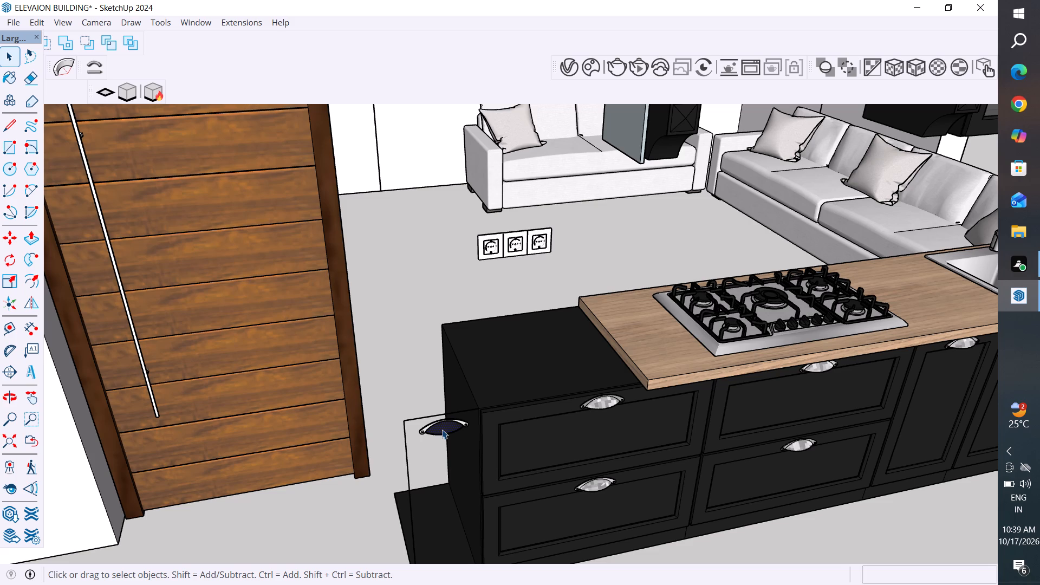
pyautogui.press('Delete')
pyautogui.click(438, 434)
pyautogui.scroll(3, 432, 435)
pyautogui.moveTo(454, 436); pyautogui.dragTo(425, 360, button='middle')
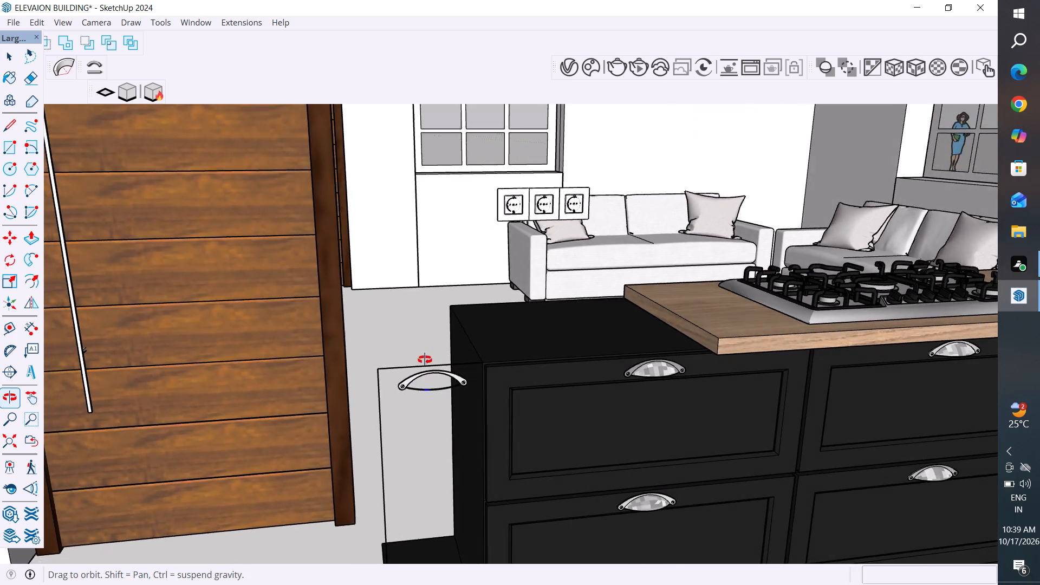
pyautogui.moveTo(425, 360); pyautogui.dragTo(397, 355, button='middle')
pyautogui.scroll(2, 402, 385)
pyautogui.scroll(3, 457, 372)
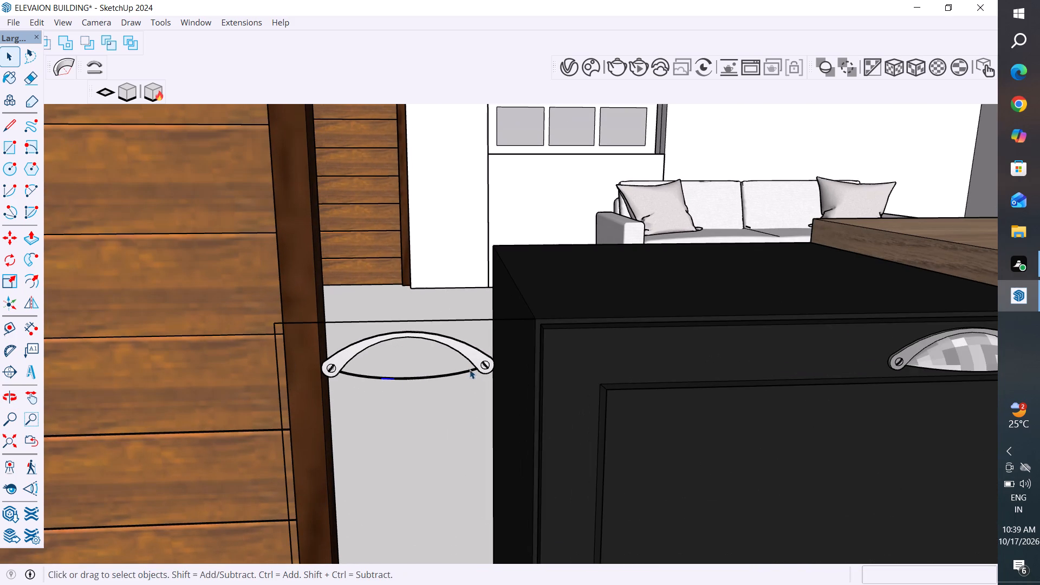
pyautogui.click(477, 367)
pyautogui.press('Delete')
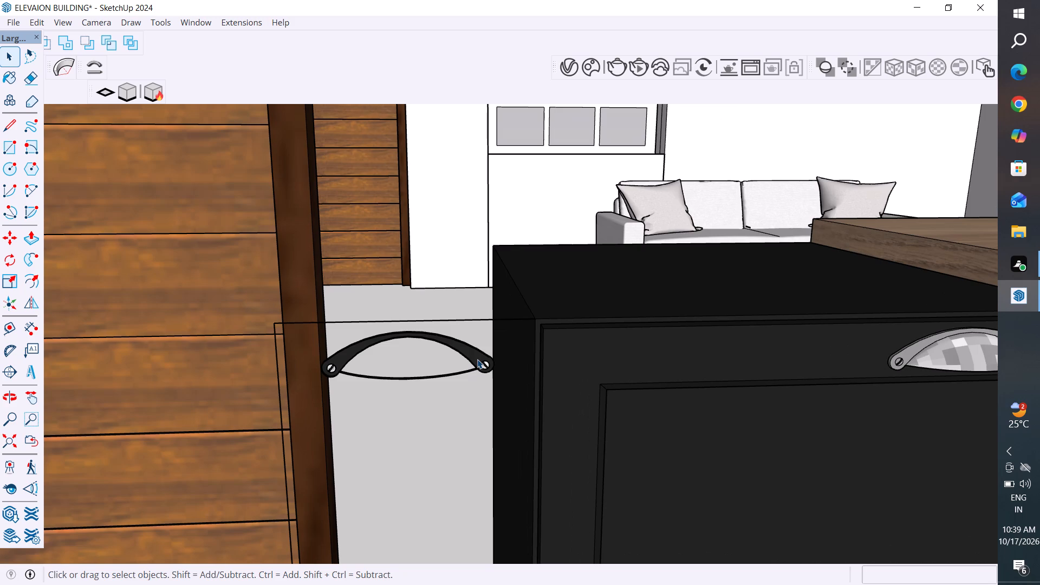
pyautogui.click(477, 359)
pyautogui.press('Delete')
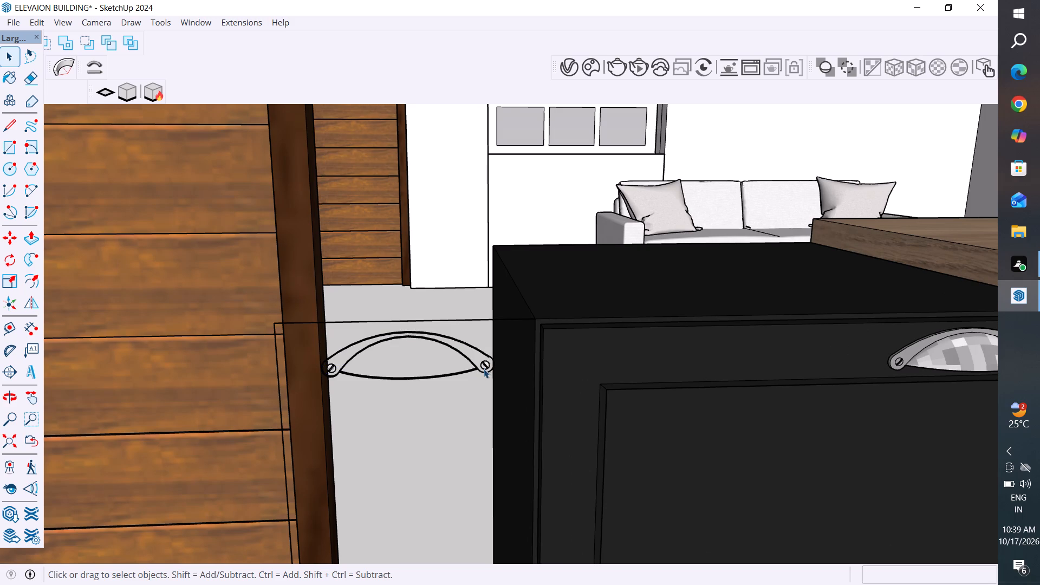
# Examine the remaining curved strips, outlines and screws of the narrow end cabinet's handle up close.
pyautogui.scroll(5, 484, 369)
pyautogui.moveTo(489, 380); pyautogui.dragTo(480, 411, button='middle')
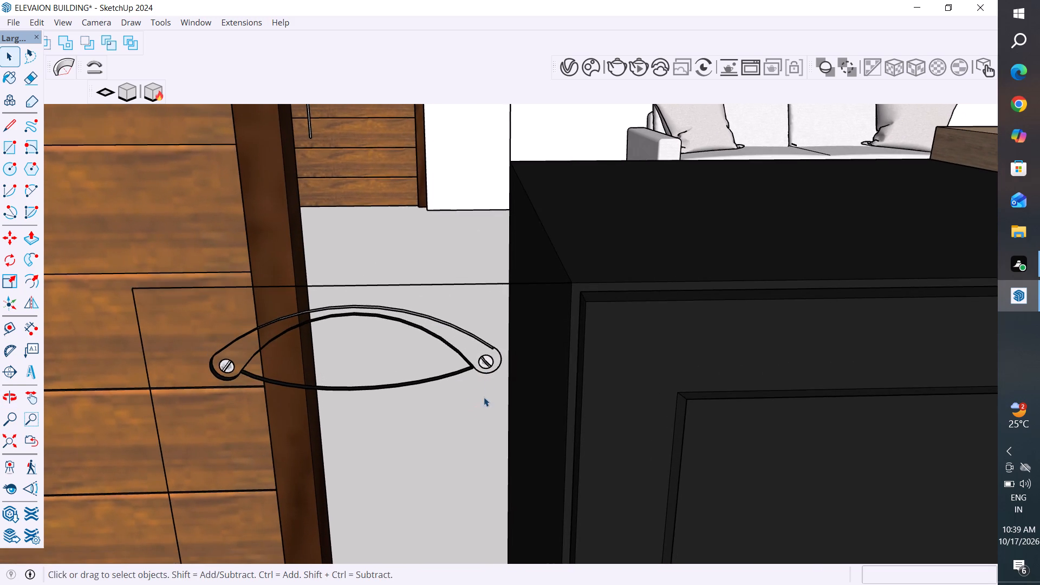
pyautogui.scroll(3, 456, 385)
pyautogui.scroll(-4, 489, 404)
pyautogui.moveTo(496, 400); pyautogui.dragTo(435, 486, button='middle')
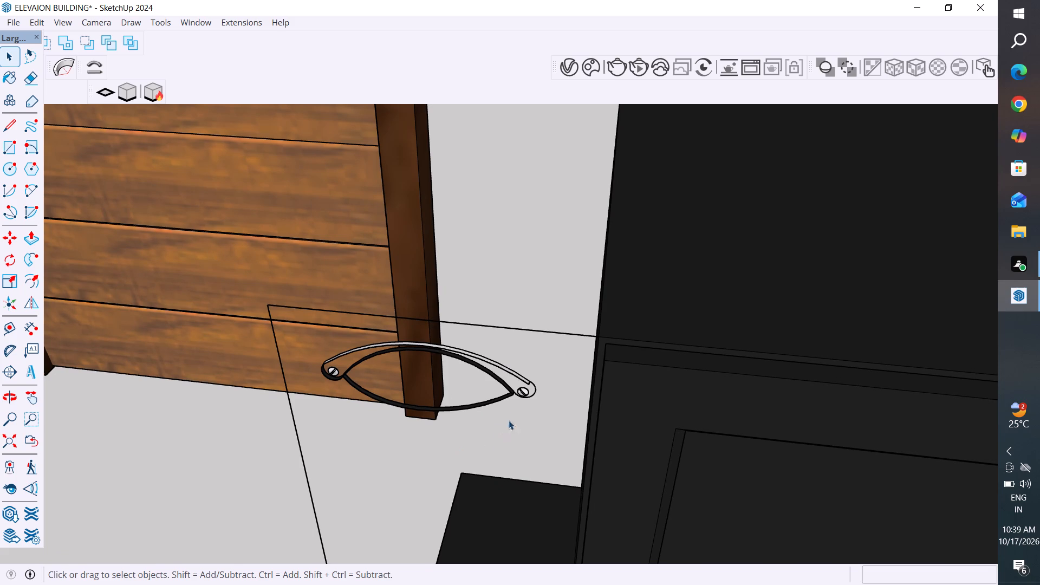
pyautogui.moveTo(521, 403); pyautogui.dragTo(534, 420, button='middle')
pyautogui.scroll(3, 521, 427)
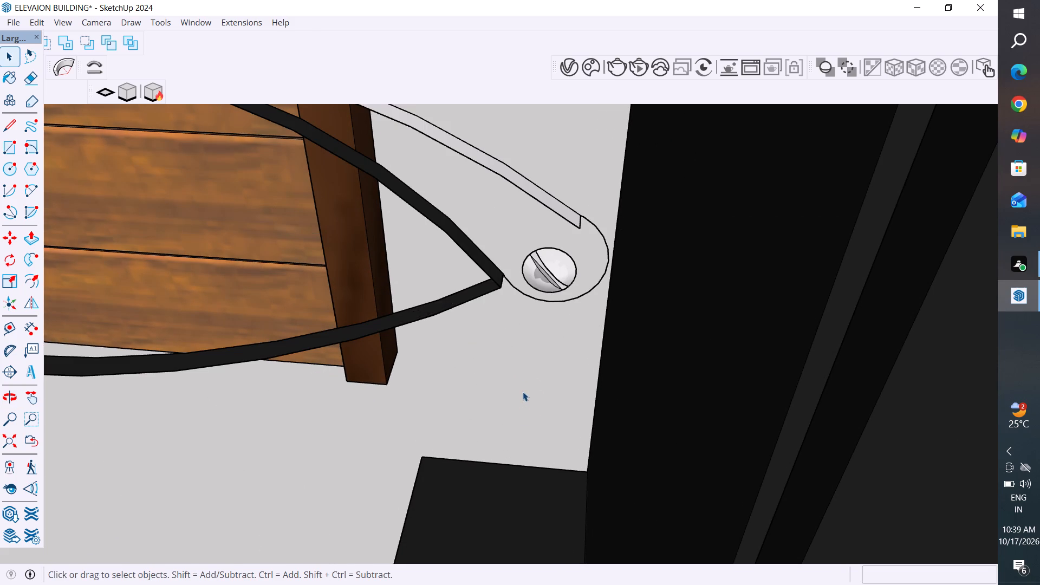
pyautogui.click(480, 292)
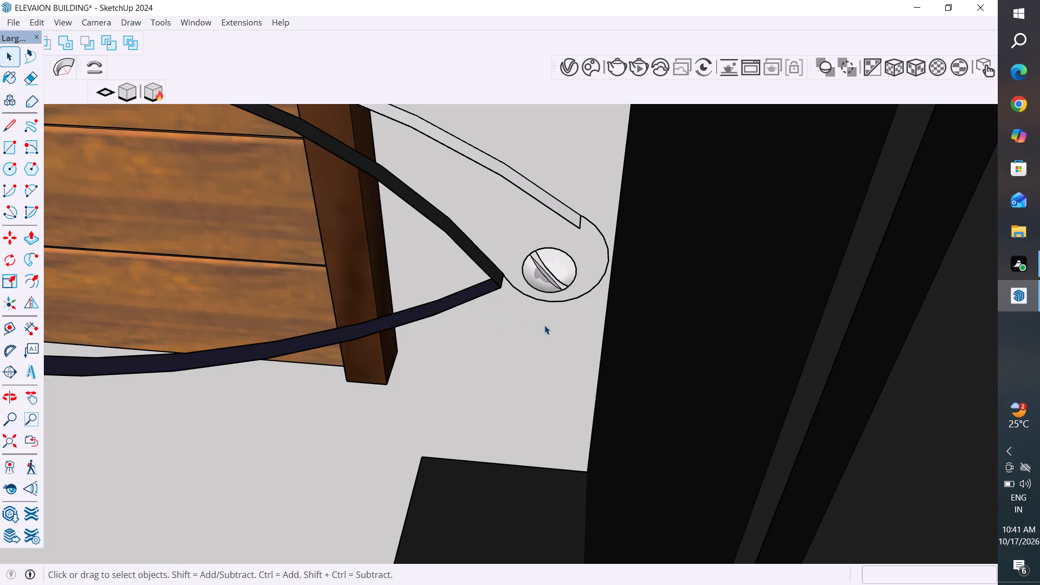
pyautogui.click(492, 321)
pyautogui.scroll(-3, 518, 391)
pyautogui.scroll(3, 512, 368)
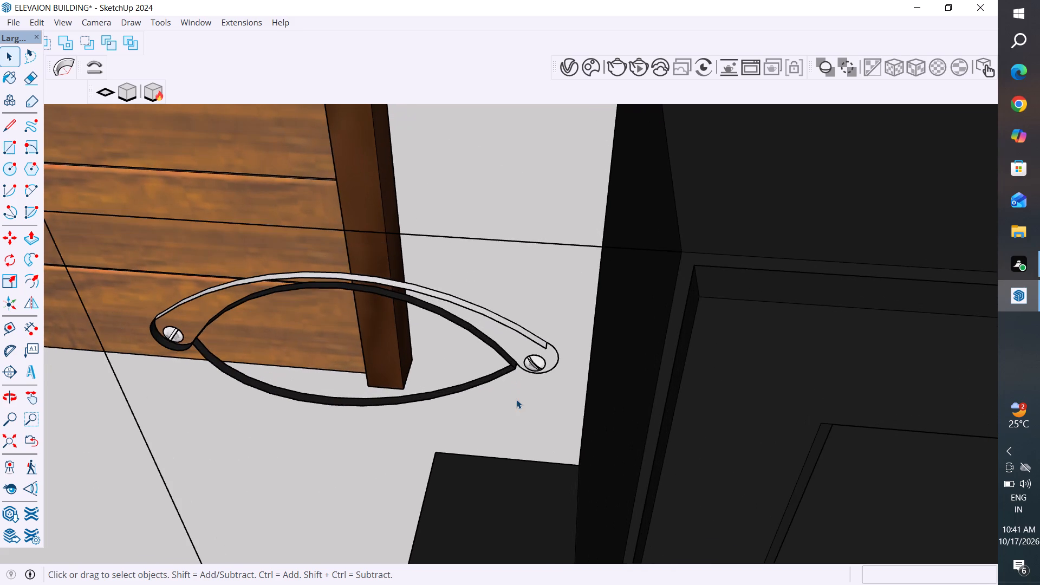
pyautogui.click(516, 399)
pyautogui.scroll(4, 503, 380)
pyautogui.scroll(-3, 505, 389)
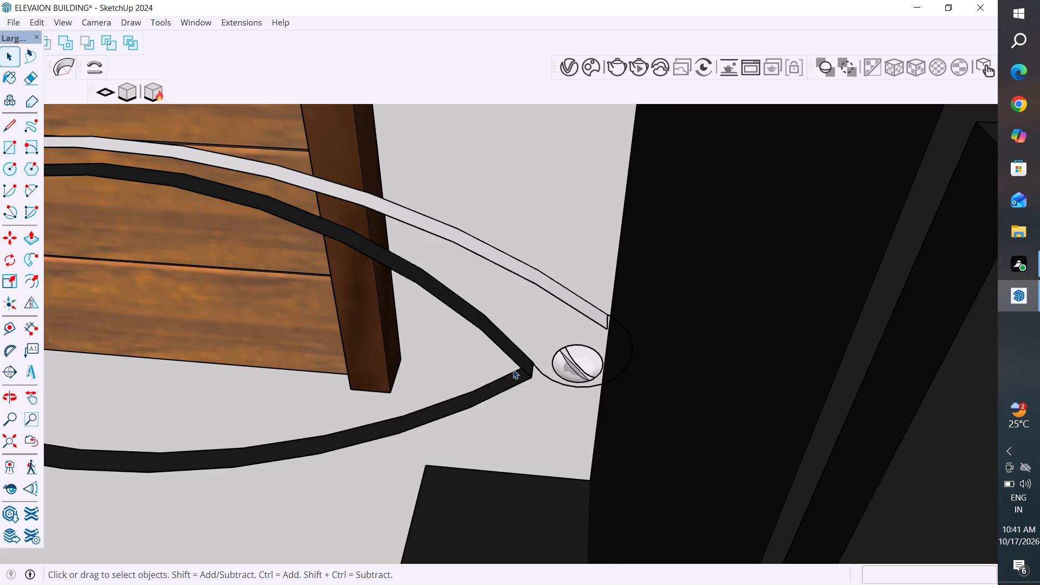
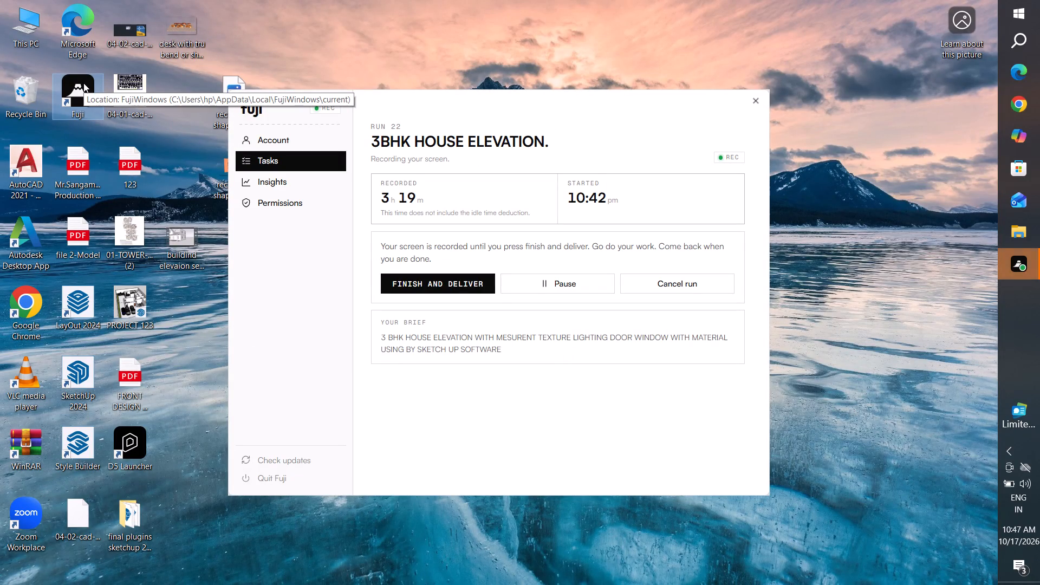
# Move the recorder window out of the way and launch SketchUp 2024 from the desktop.
pyautogui.click(317, 22)
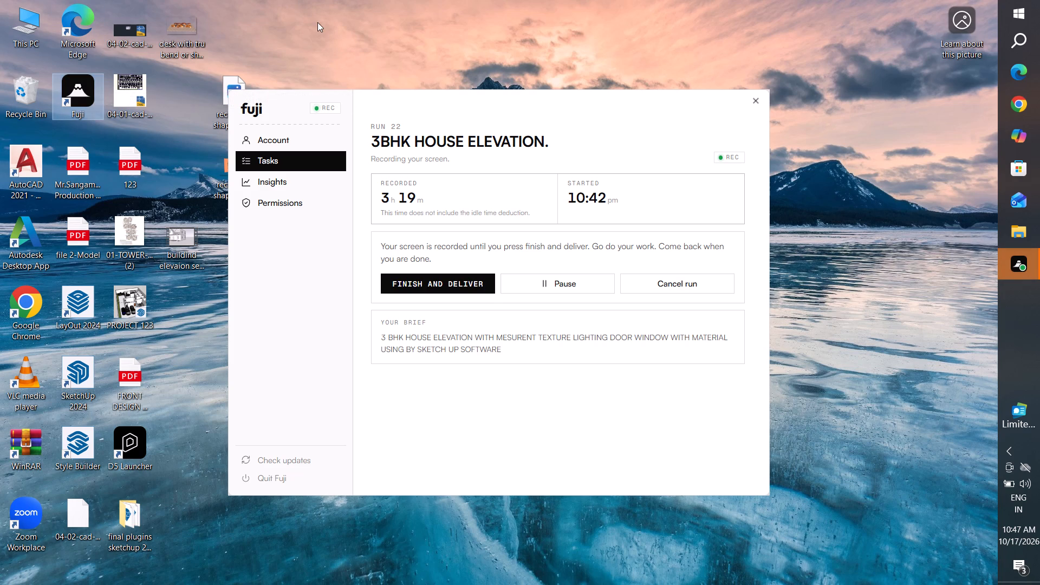
pyautogui.moveTo(401, 99); pyautogui.dragTo(464, 321)
pyautogui.doubleClick(84, 390)
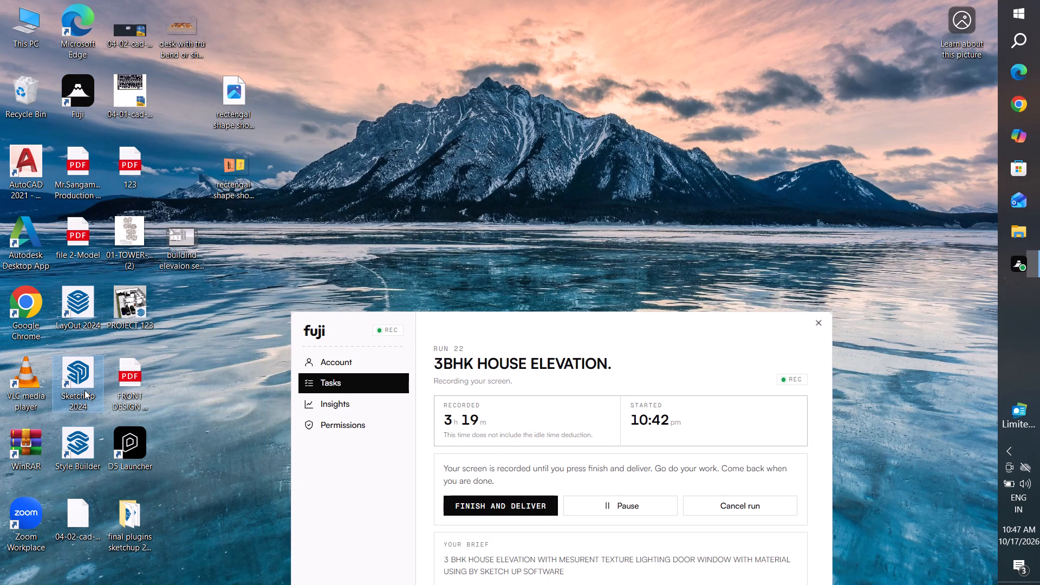
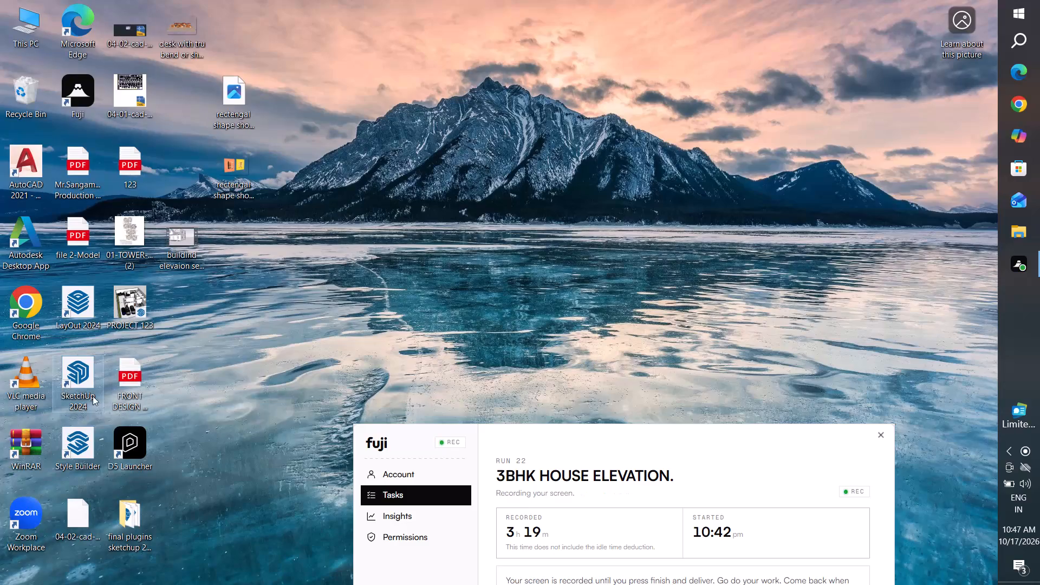
# Refresh the desktop and launch SketchUp 2024.
pyautogui.doubleClick(86, 385)
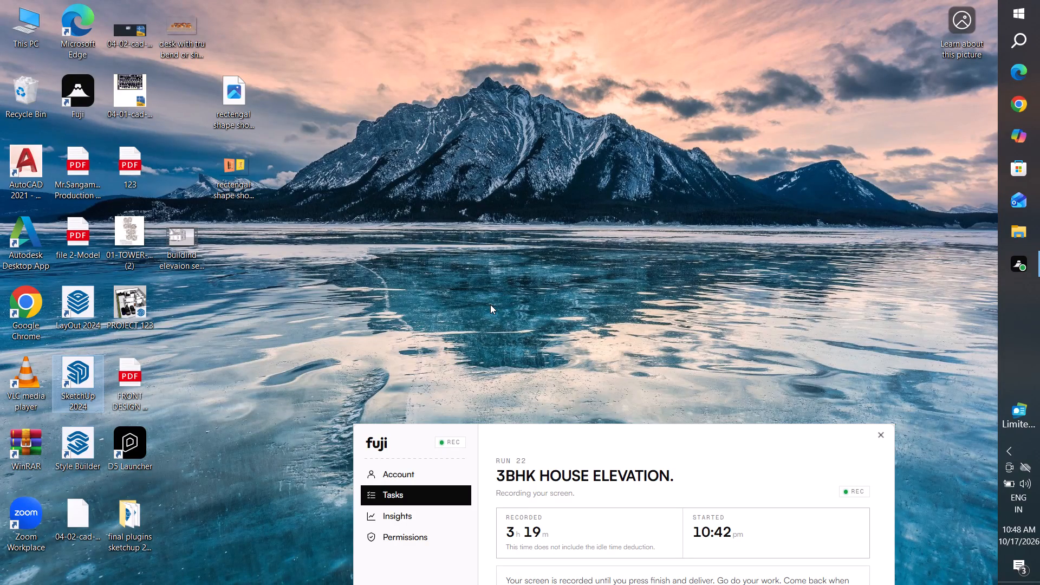
pyautogui.rightClick(619, 244)
pyautogui.click(652, 282)
pyautogui.rightClick(652, 282)
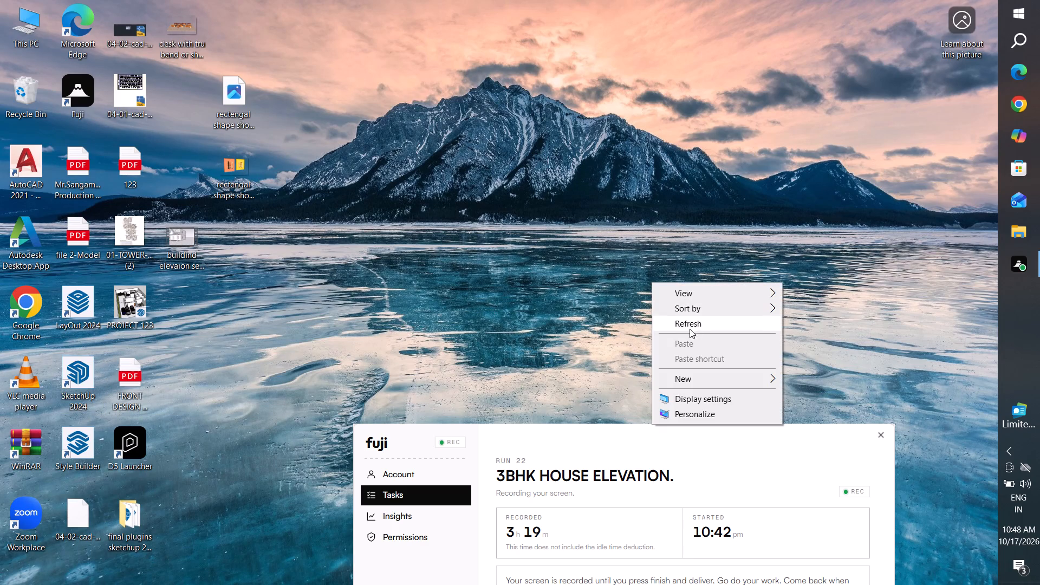
pyautogui.click(693, 324)
pyautogui.tripleClick(74, 392)
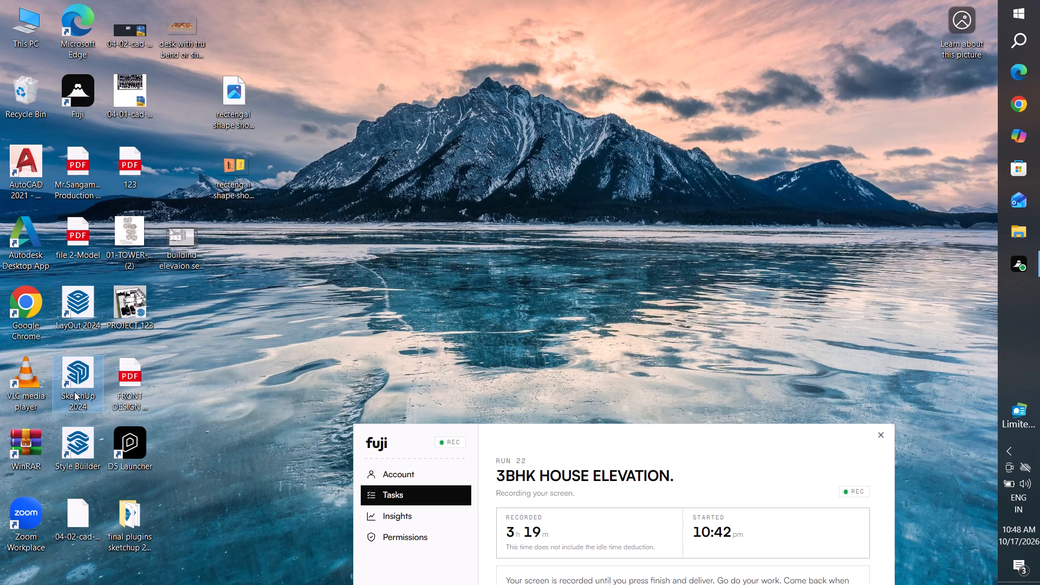
pyautogui.doubleClick(74, 392)
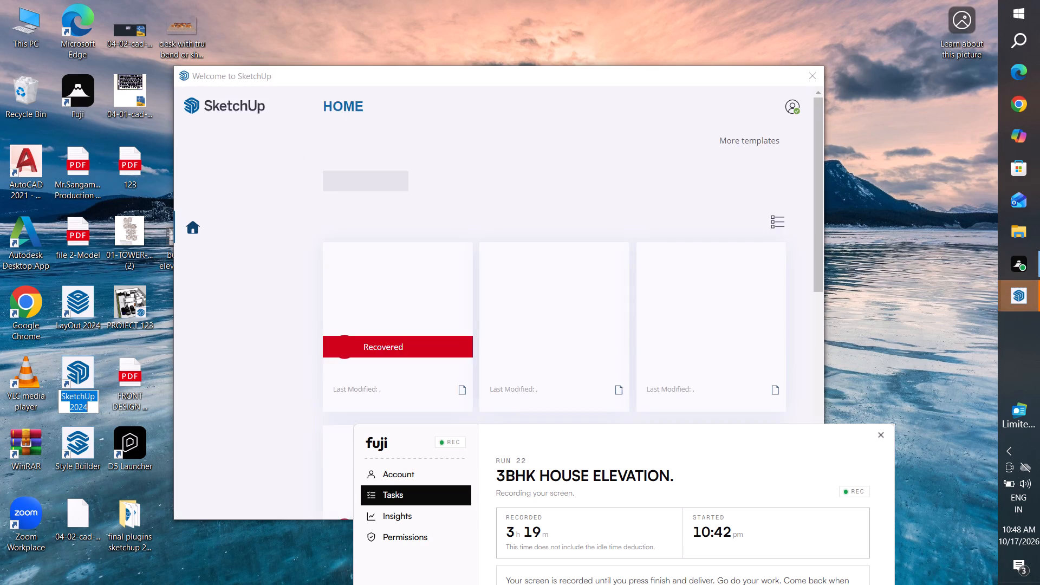
# Open the ELEVAION BUILDING model marked Recovered from the recent files, dismissing the Windows Security notification.
pyautogui.scroll(-2, 422, 324)
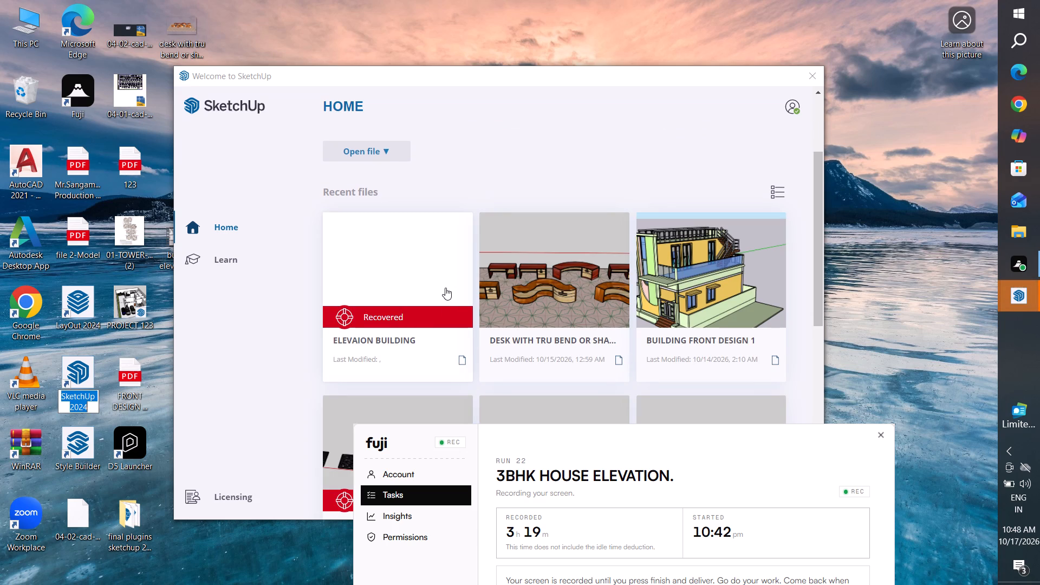
pyautogui.click(449, 254)
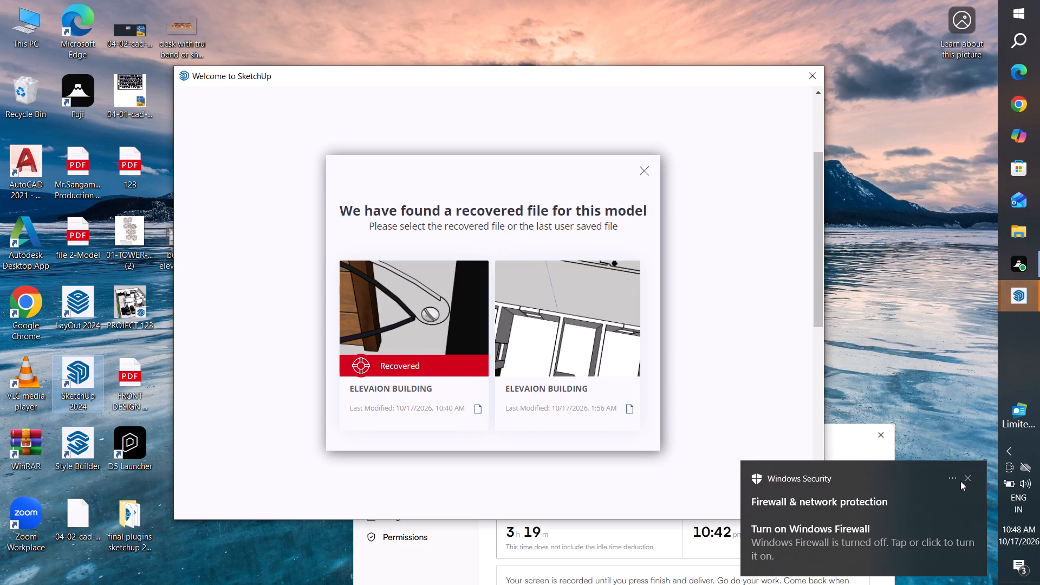
pyautogui.click(967, 479)
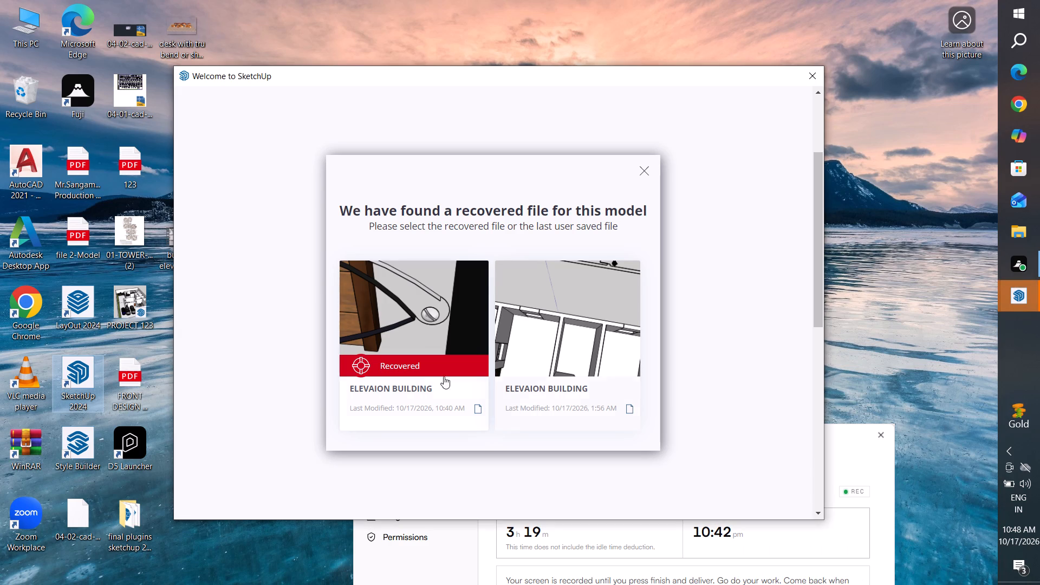
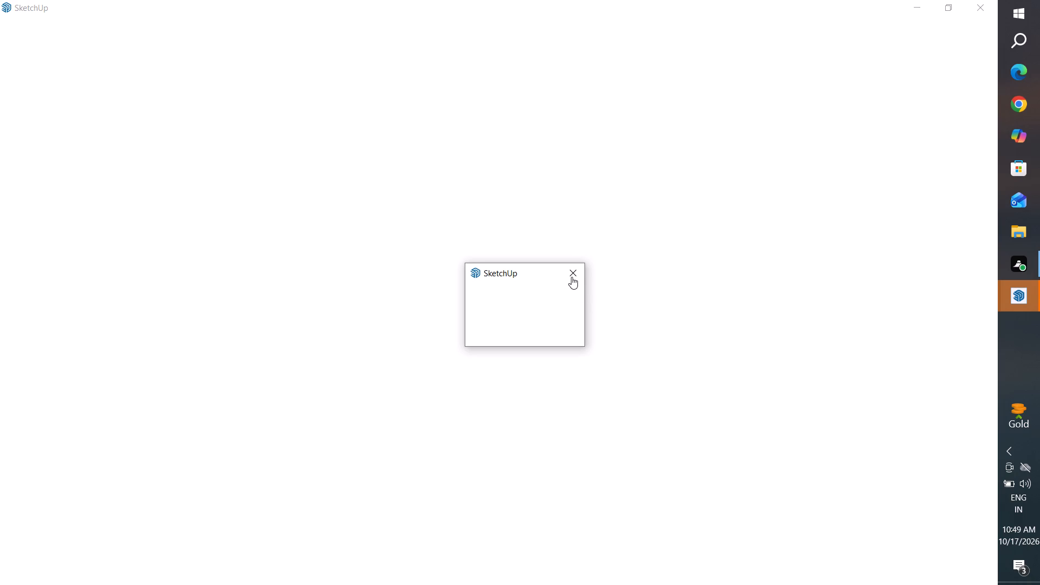
# Dismiss the blank SketchUp dialog and force the unresponsive SketchUp application to close instead of waiting for it.
pyautogui.scroll(-1, 606, 468)
pyautogui.click(576, 277)
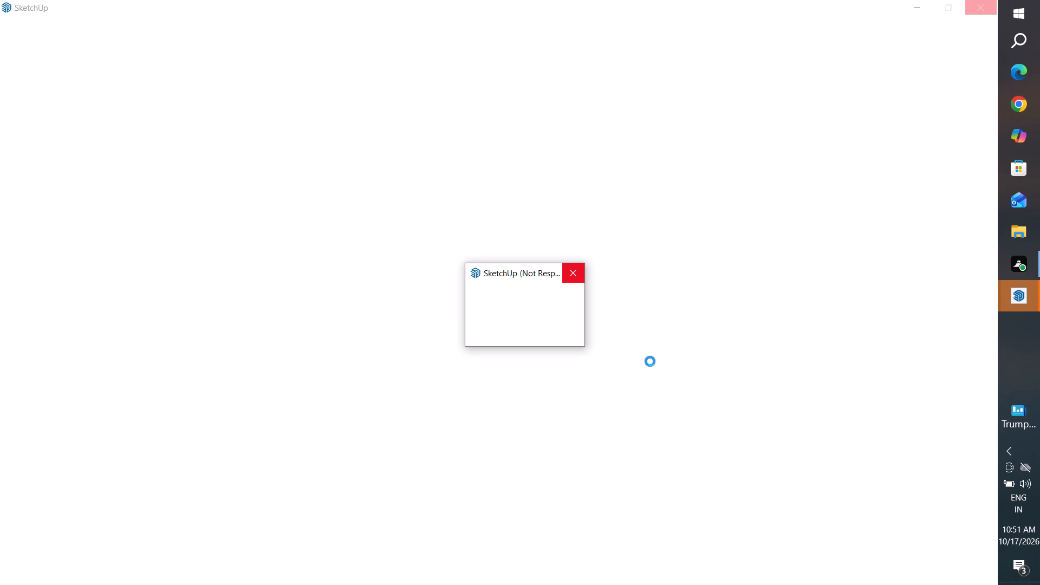
pyautogui.rightClick(1017, 352)
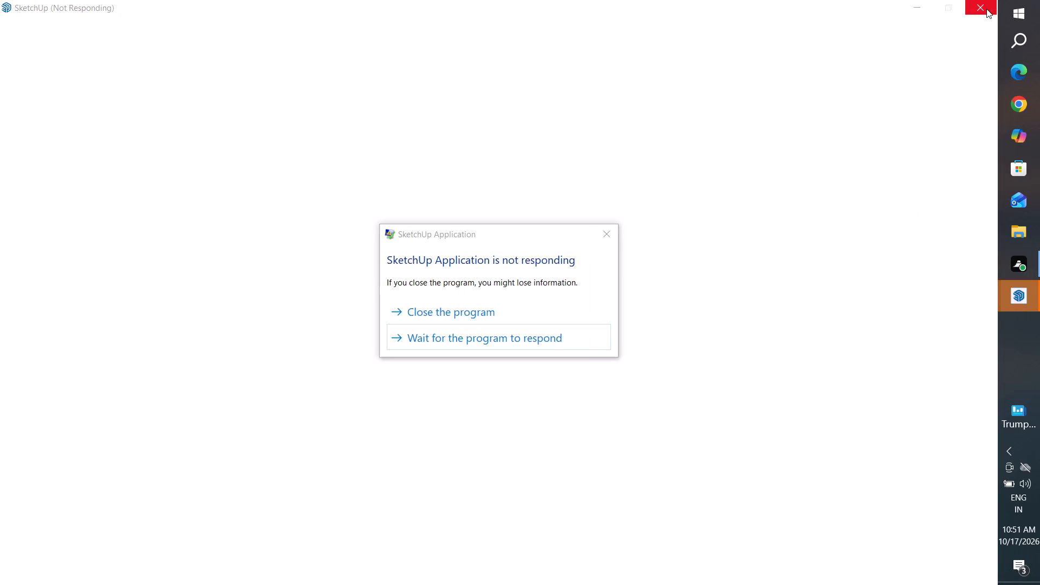
pyautogui.click(438, 318)
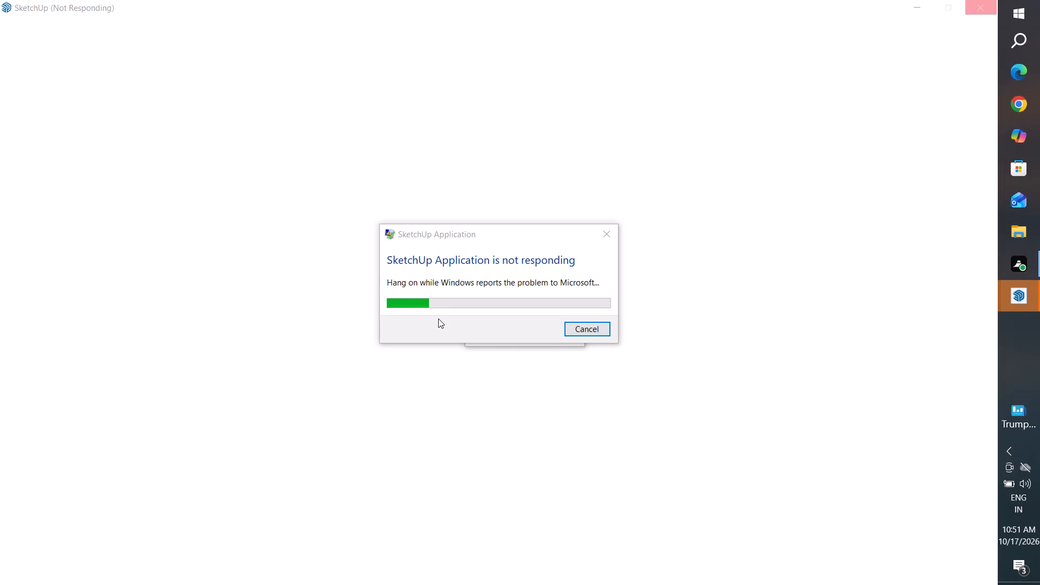
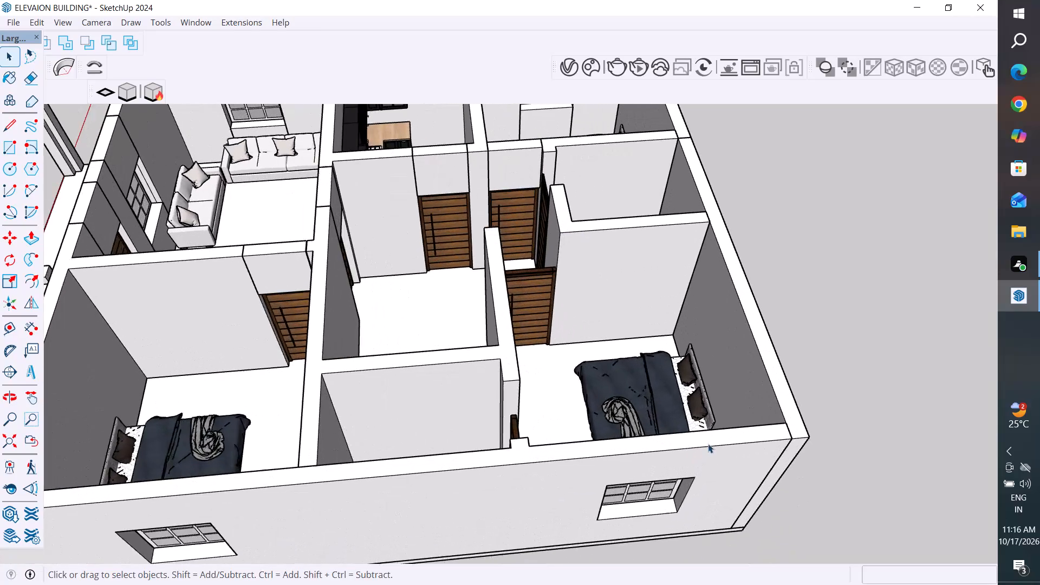
# Draw a straight line from the small room's wall corner above its door across to the far bedroom-side edge of the opposite partition wall.
pyautogui.moveTo(713, 439); pyautogui.dragTo(732, 503, button='middle')
pyautogui.scroll(-5, 534, 368)
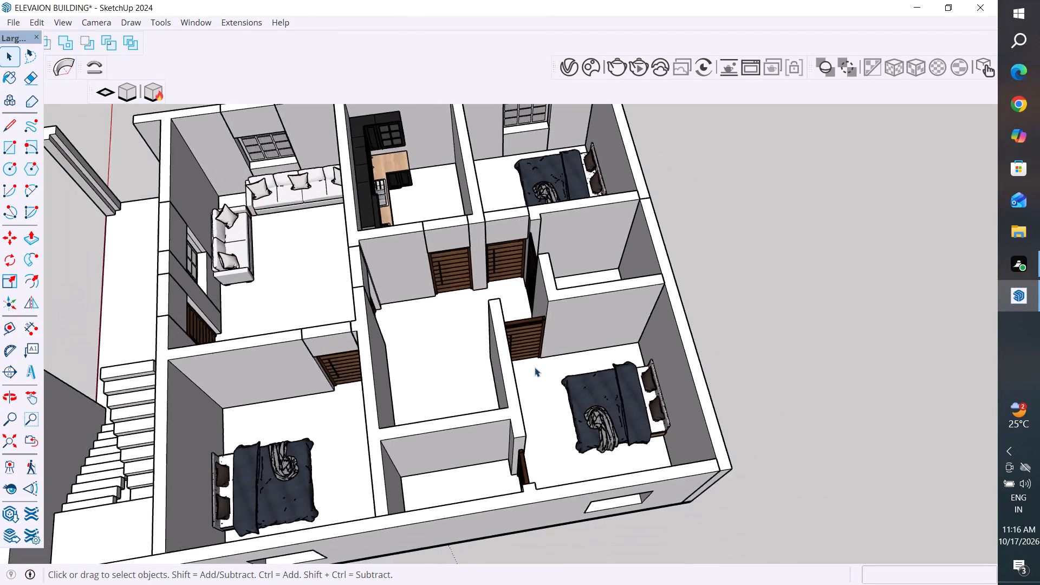
pyautogui.moveTo(575, 390); pyautogui.dragTo(568, 470, button='middle')
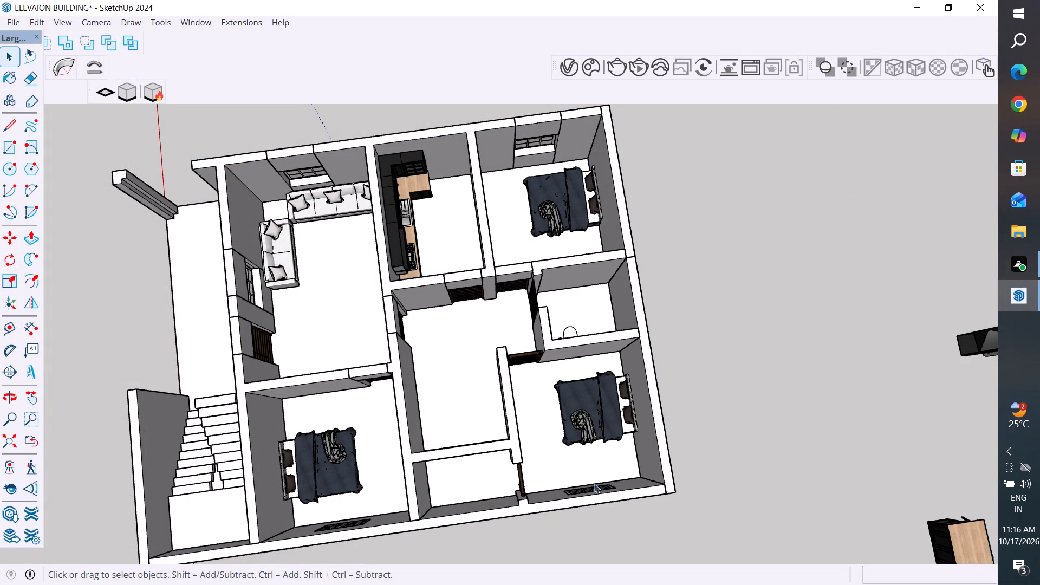
pyautogui.scroll(7, 602, 480)
pyautogui.scroll(1, 638, 405)
pyautogui.moveTo(638, 405); pyautogui.dragTo(652, 382, button='middle')
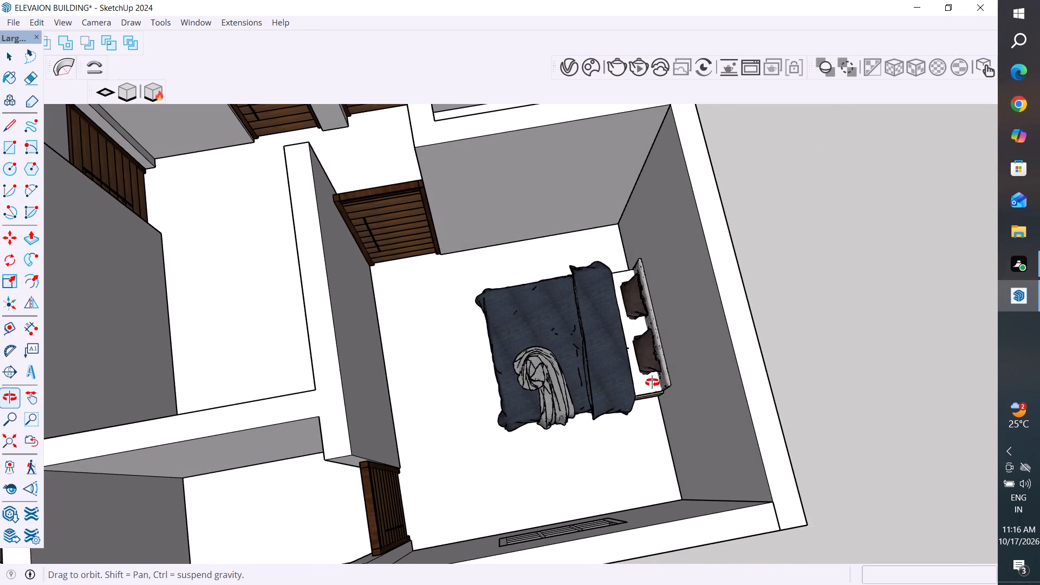
pyautogui.moveTo(652, 382); pyautogui.dragTo(635, 382, button='middle')
pyautogui.scroll(-5, 838, 324)
pyautogui.scroll(2, 360, 437)
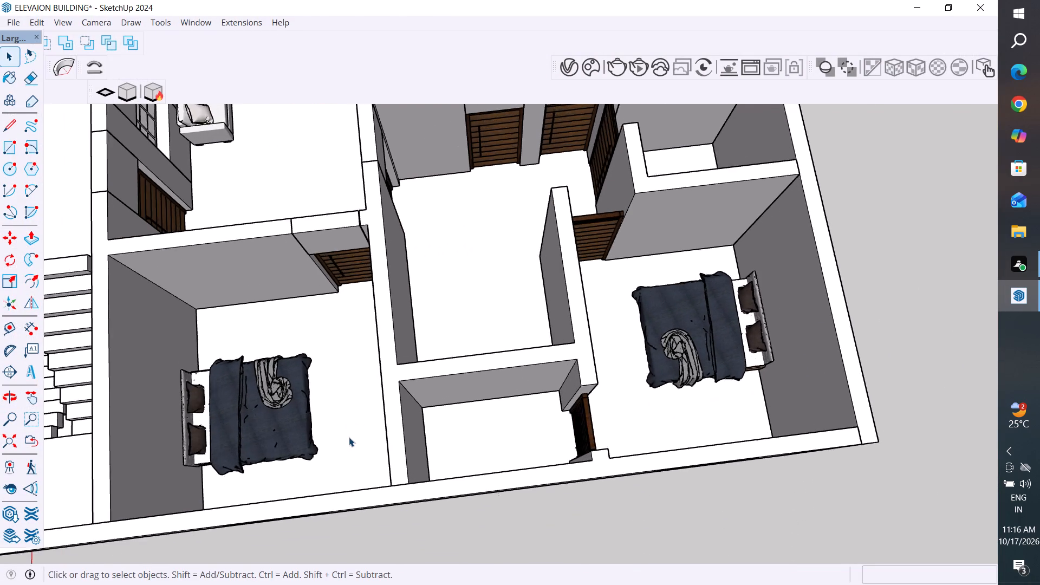
pyautogui.scroll(2, 349, 437)
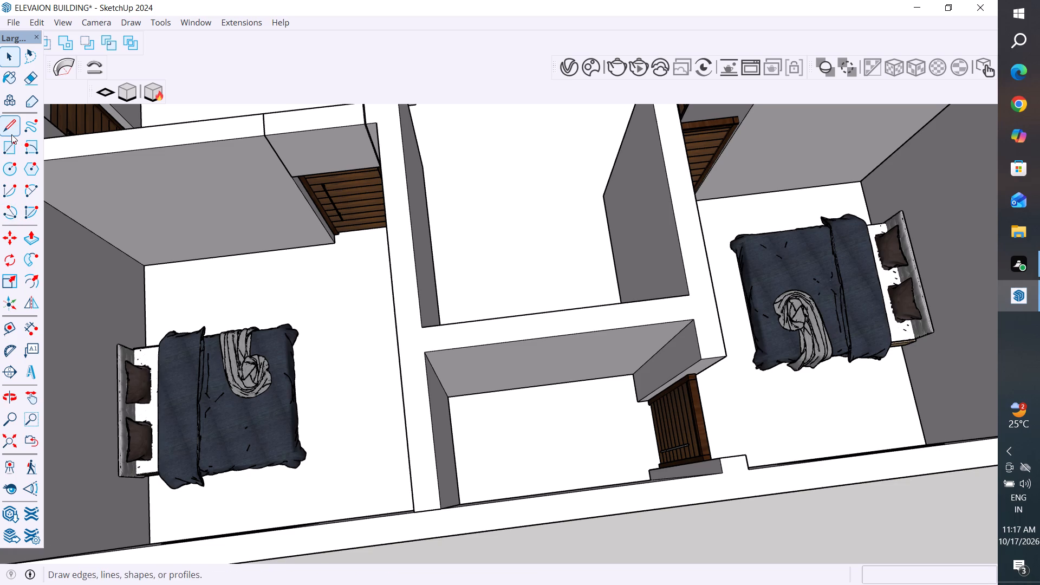
pyautogui.click(11, 134)
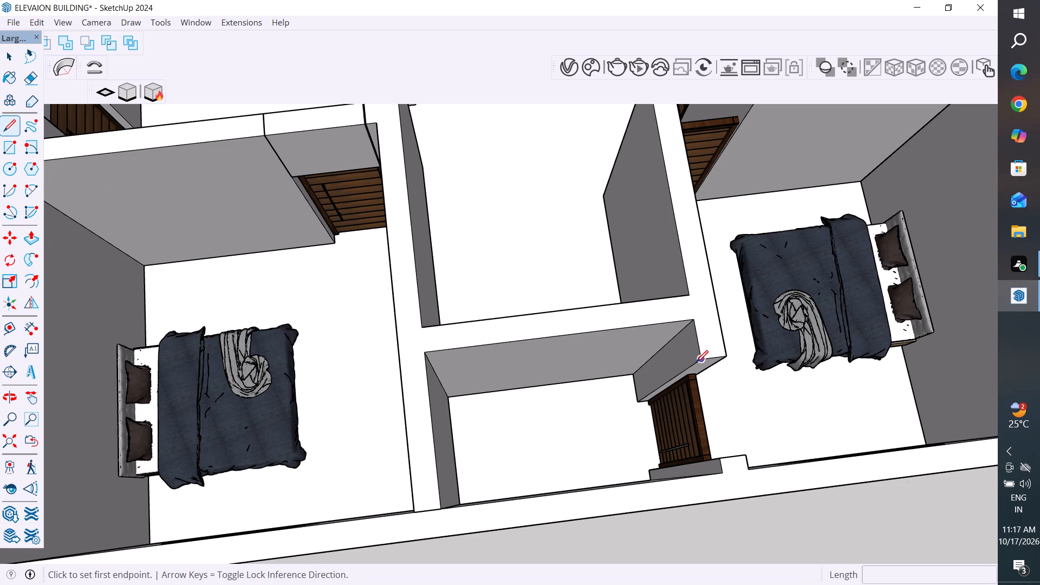
pyautogui.click(696, 362)
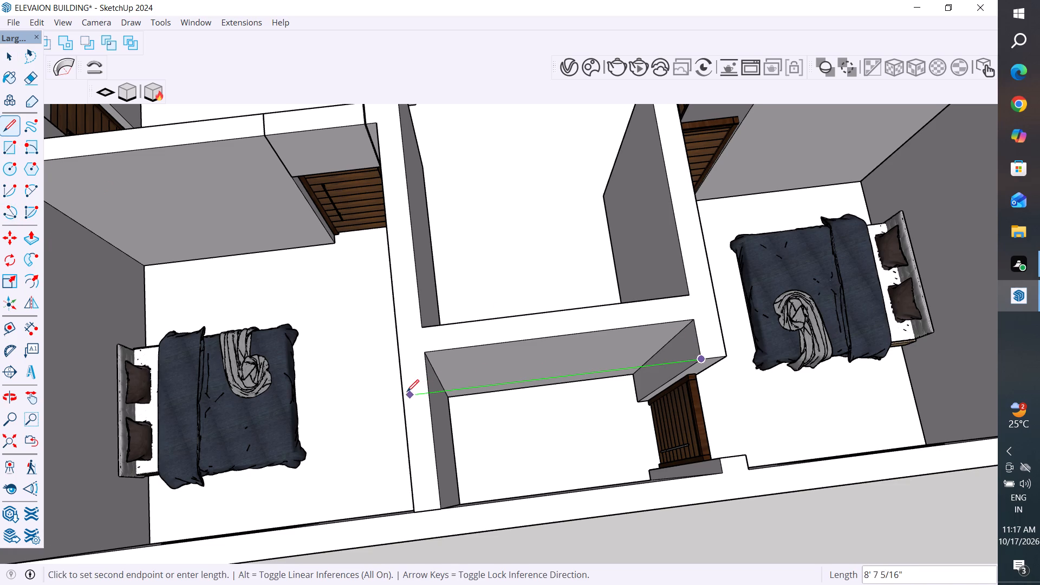
pyautogui.click(400, 393)
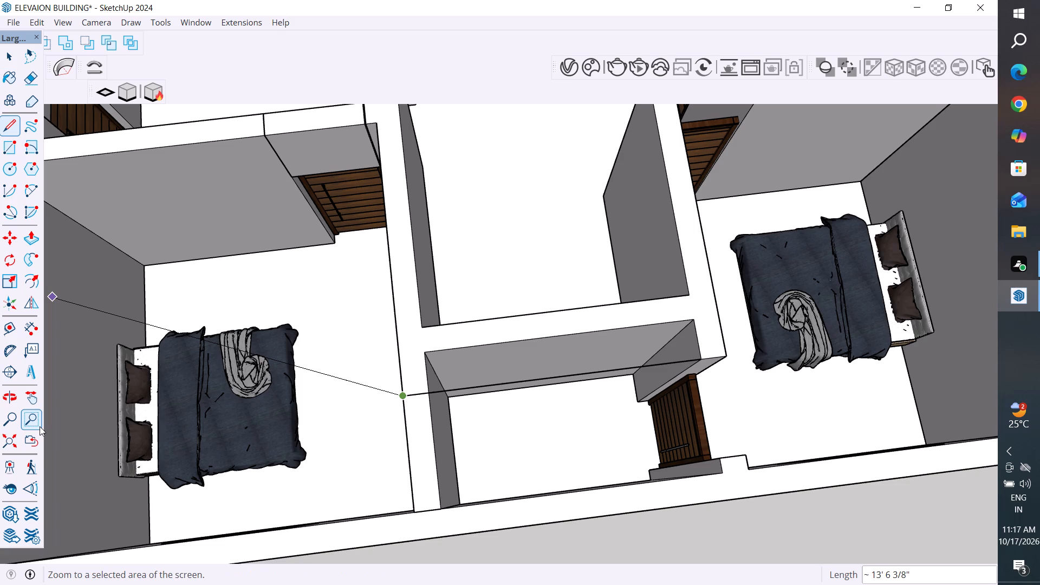
pyautogui.click(10, 58)
# Draw a second line about 8' 9" long across the small room beside the exterior wall, ending on the partition wall's bedroom-side edge.
pyautogui.click(12, 126)
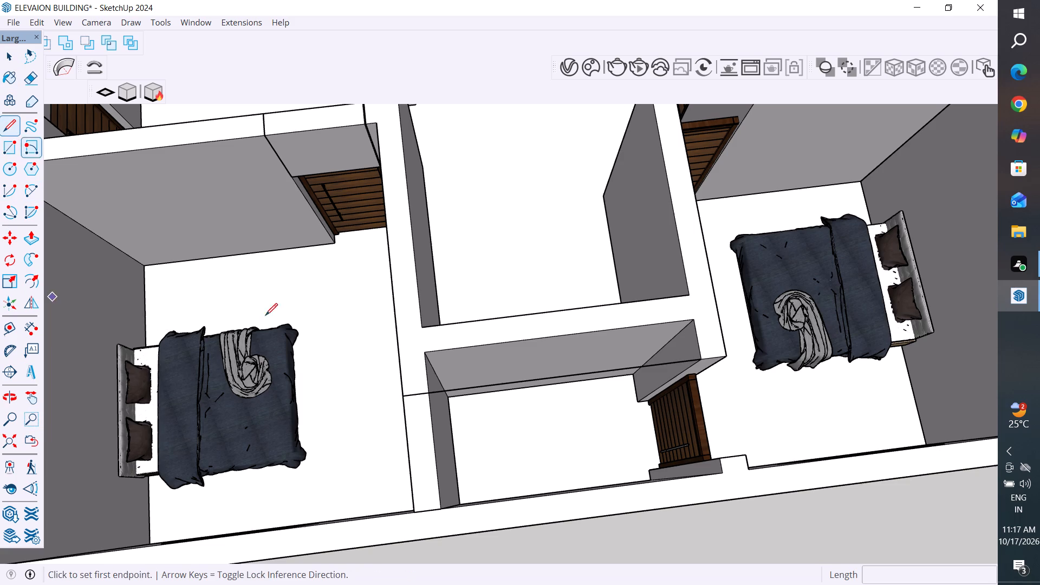
pyautogui.click(721, 459)
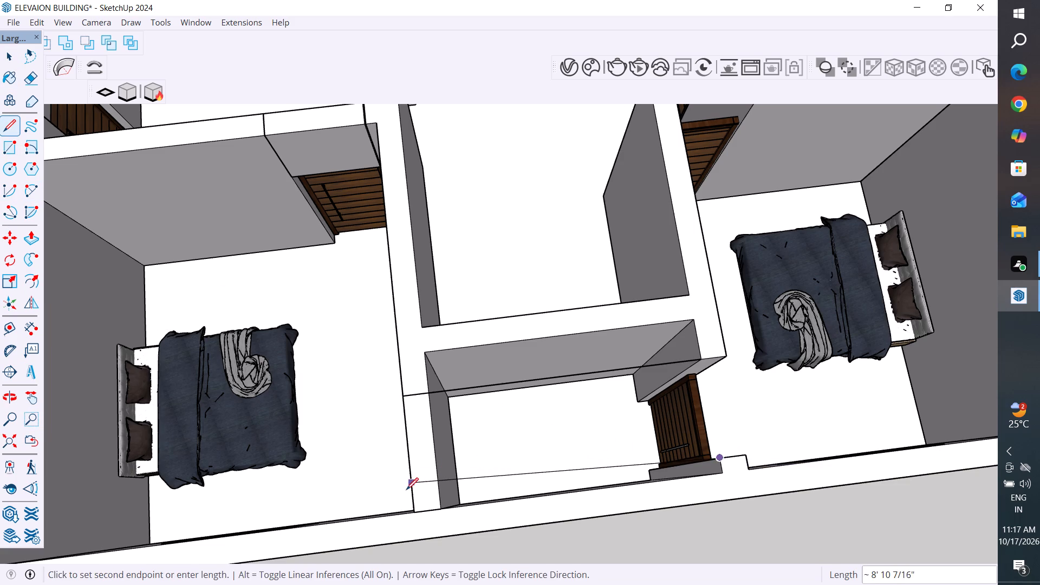
pyautogui.click(411, 499)
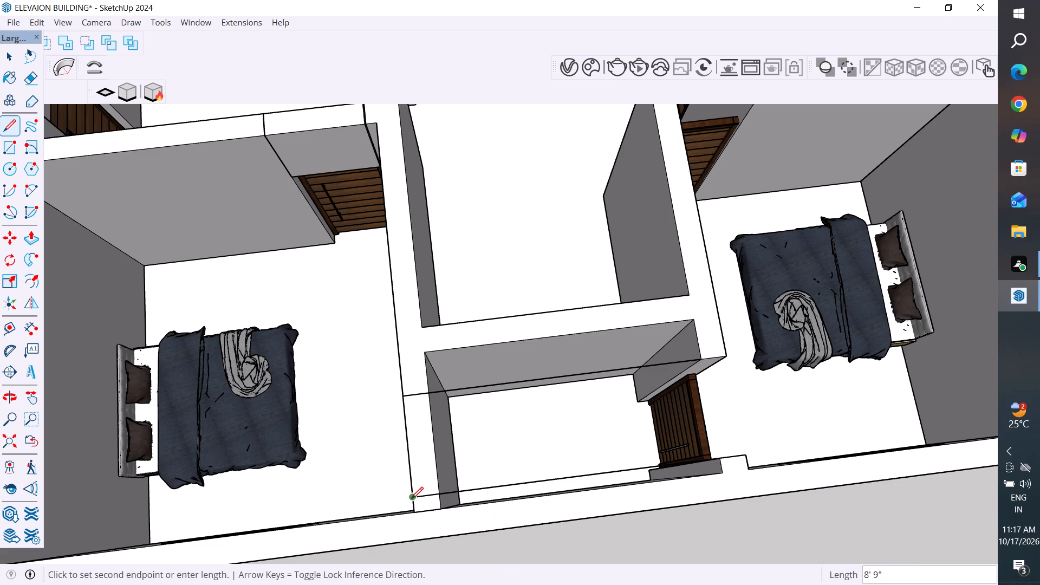
pyautogui.click(10, 58)
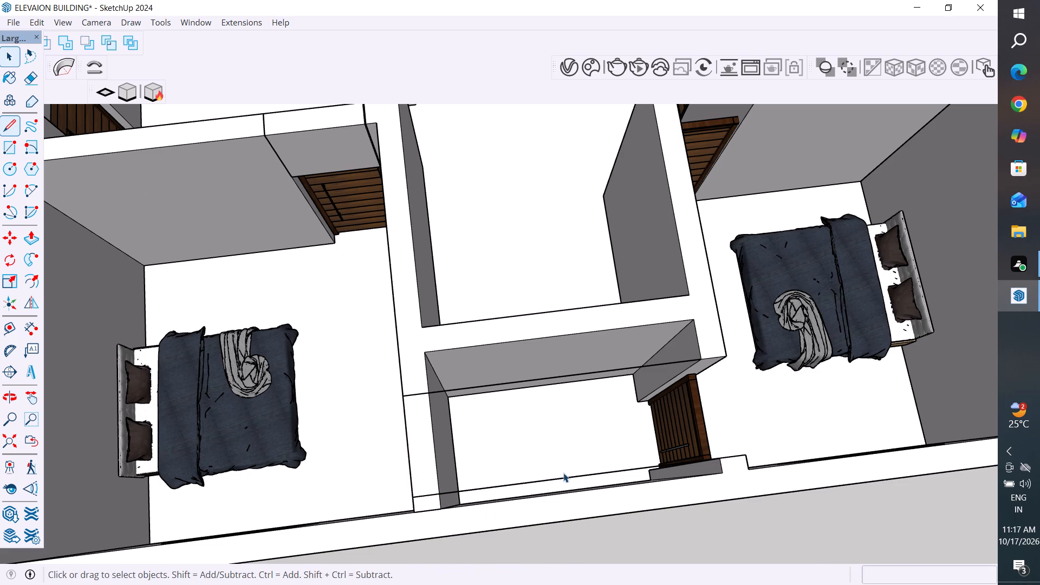
# Draw a 10' vertical line down the partition wall's face inside the small room, from the first crossing line to the floor.
pyautogui.scroll(-4, 563, 473)
pyautogui.moveTo(633, 476); pyautogui.dragTo(277, 449, button='middle')
pyautogui.scroll(2, 344, 345)
pyautogui.moveTo(344, 319); pyautogui.dragTo(296, 207, button='middle')
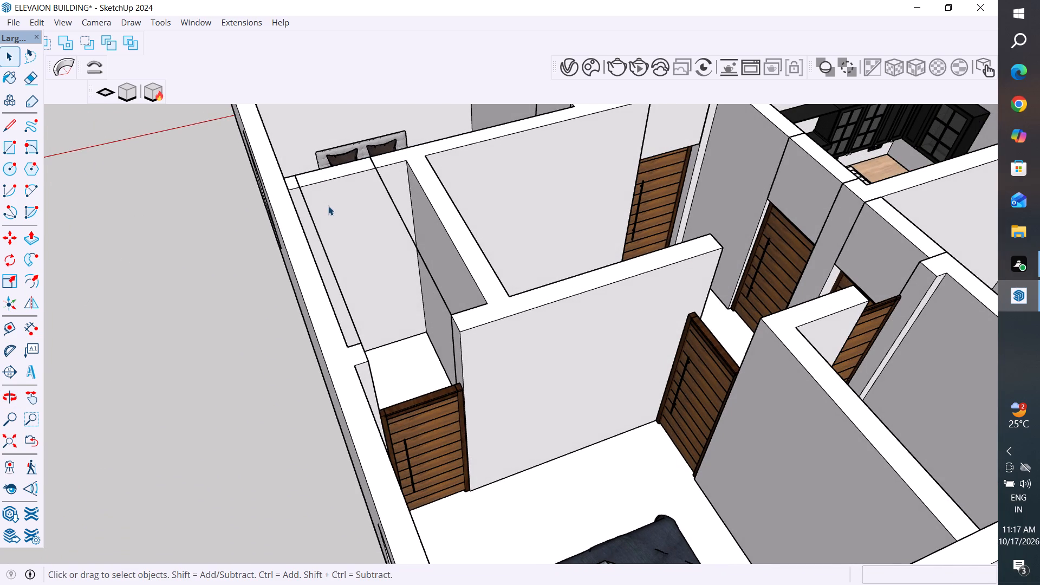
pyautogui.scroll(1, 396, 243)
pyautogui.scroll(-2, 401, 249)
pyautogui.scroll(-5, 366, 183)
pyautogui.moveTo(374, 149); pyautogui.dragTo(414, 115, button='middle')
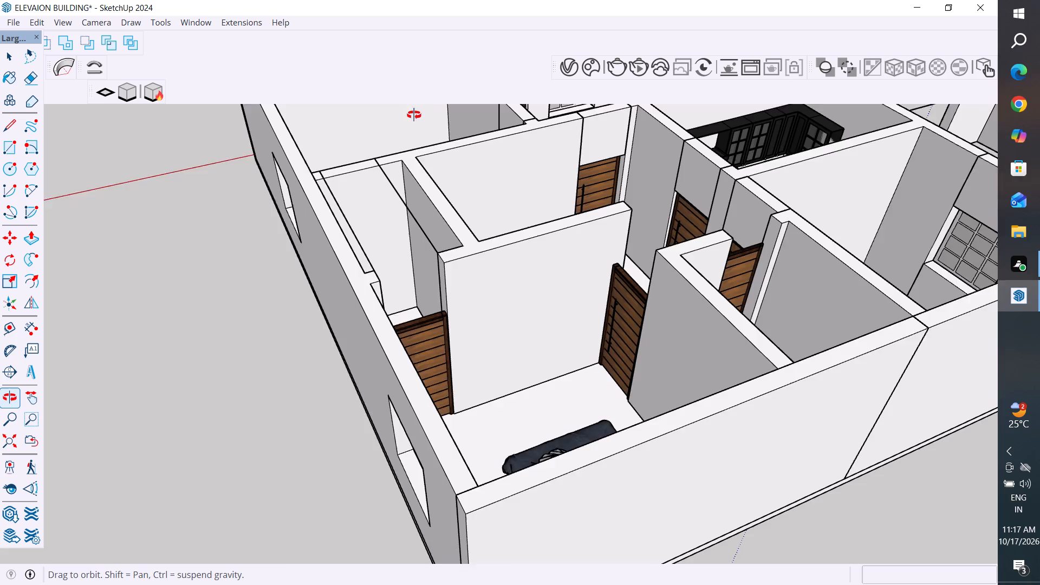
pyautogui.moveTo(414, 115); pyautogui.dragTo(429, 120, button='middle')
pyautogui.scroll(12, 403, 166)
pyautogui.moveTo(379, 192); pyautogui.dragTo(333, 147, button='middle')
pyautogui.scroll(-11, 347, 320)
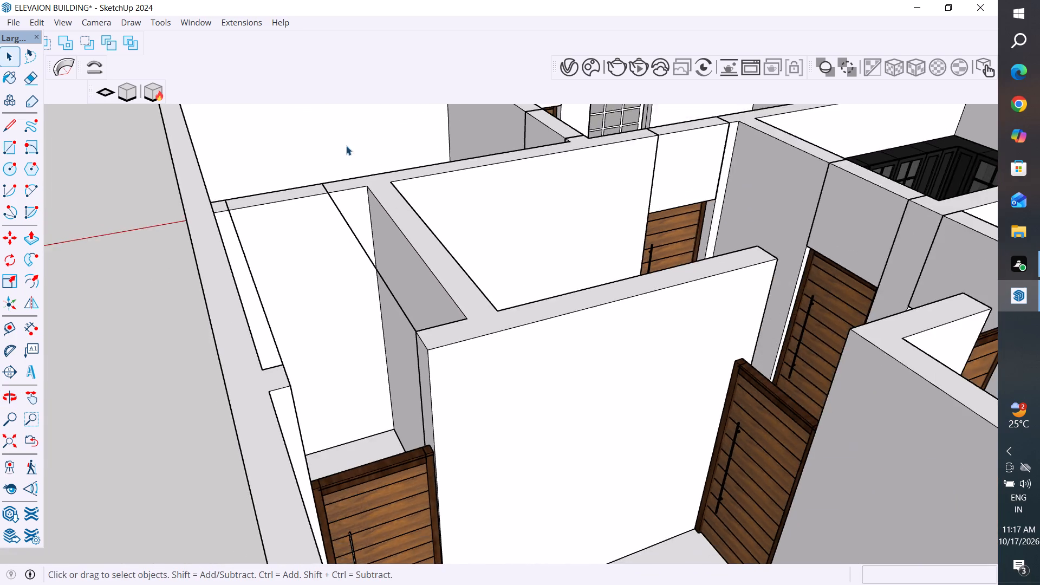
pyautogui.scroll(7, 343, 137)
pyautogui.scroll(3, 326, 197)
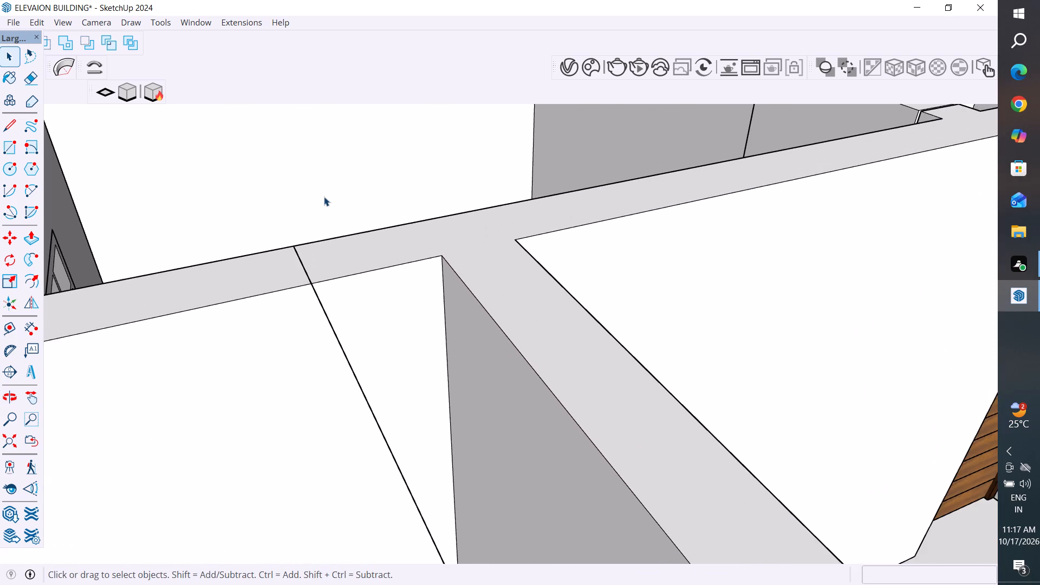
pyautogui.moveTo(334, 222); pyautogui.dragTo(353, 192, button='middle')
pyautogui.scroll(-8, 328, 292)
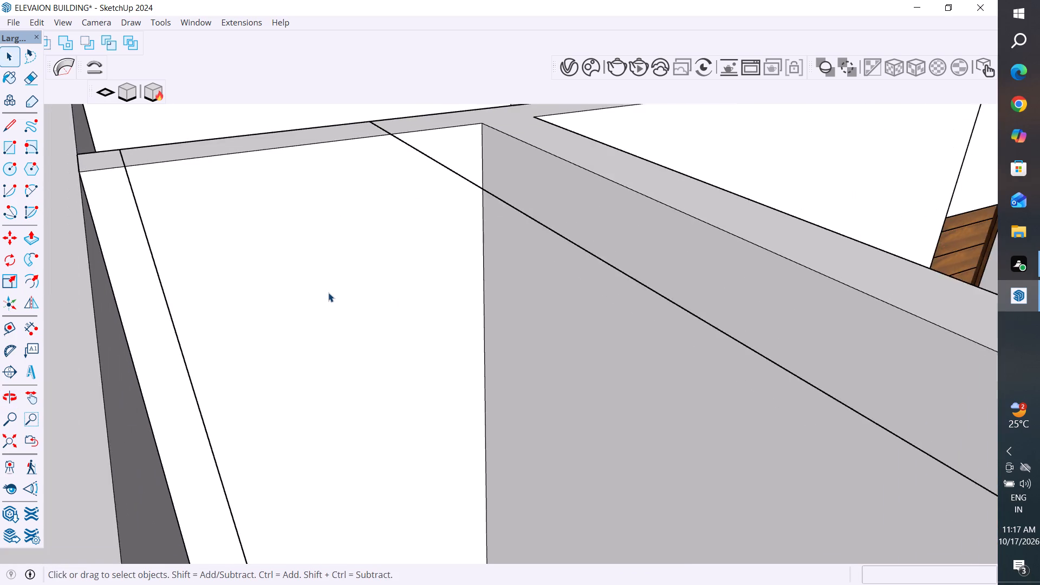
pyautogui.scroll(-1, 328, 292)
pyautogui.moveTo(326, 292); pyautogui.dragTo(289, 276, button='middle')
pyautogui.scroll(-4, 318, 245)
pyautogui.moveTo(318, 245); pyautogui.dragTo(336, 290, button='middle')
pyautogui.click(12, 121)
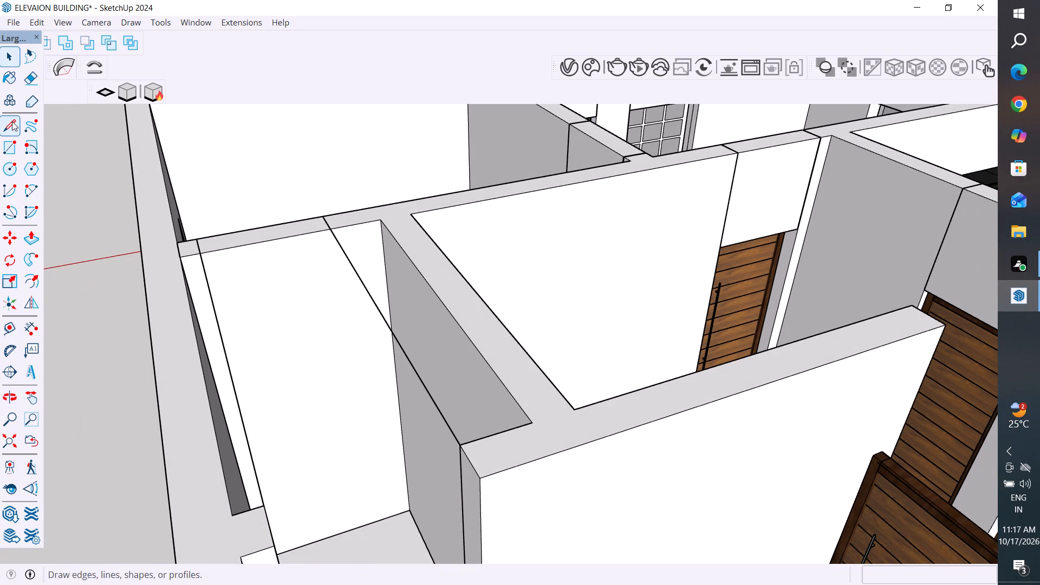
pyautogui.click(333, 228)
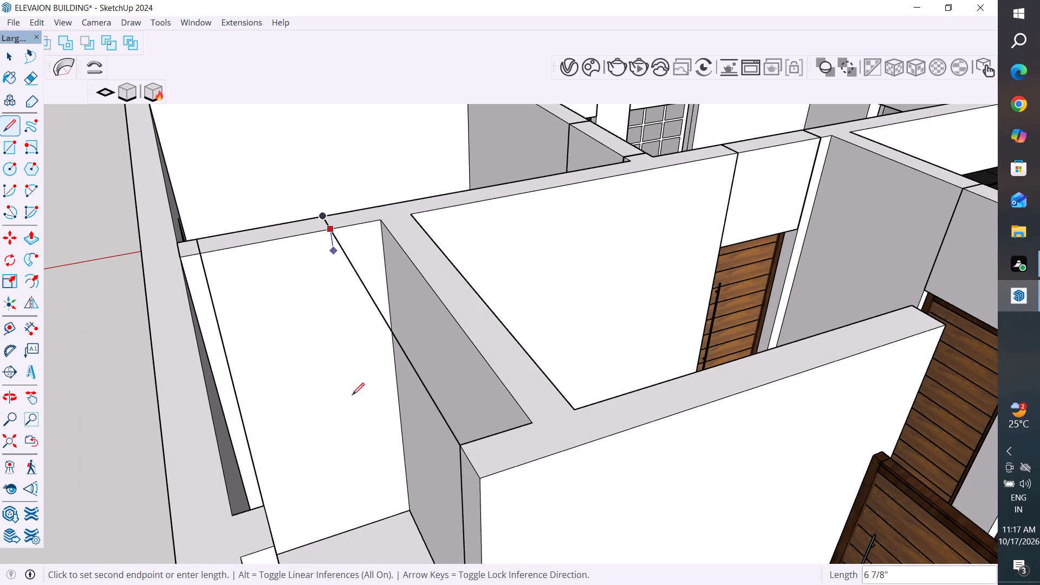
pyautogui.click(371, 525)
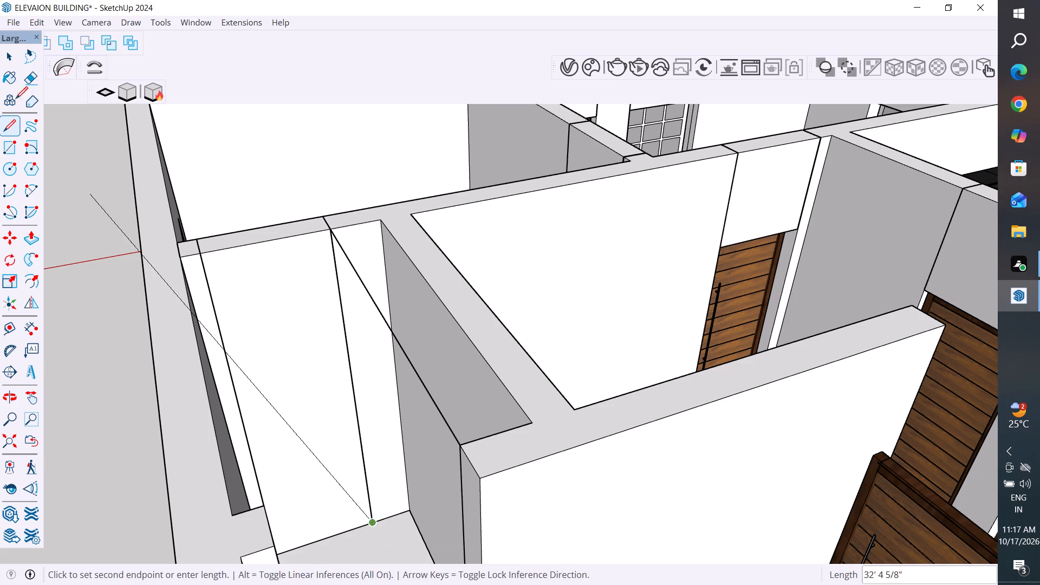
pyautogui.click(14, 57)
# Draw another 10' vertical line down the same partition face, from the crossing line near the exterior wall to the floor.
pyautogui.moveTo(437, 367); pyautogui.dragTo(367, 373, button='middle')
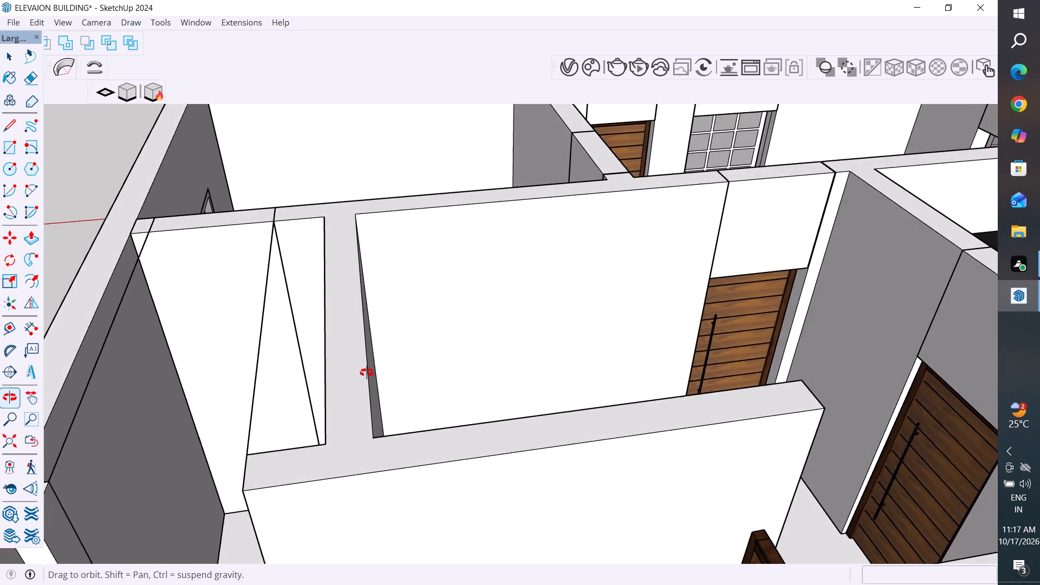
pyautogui.moveTo(367, 373); pyautogui.dragTo(381, 346, button='middle')
pyautogui.click(11, 127)
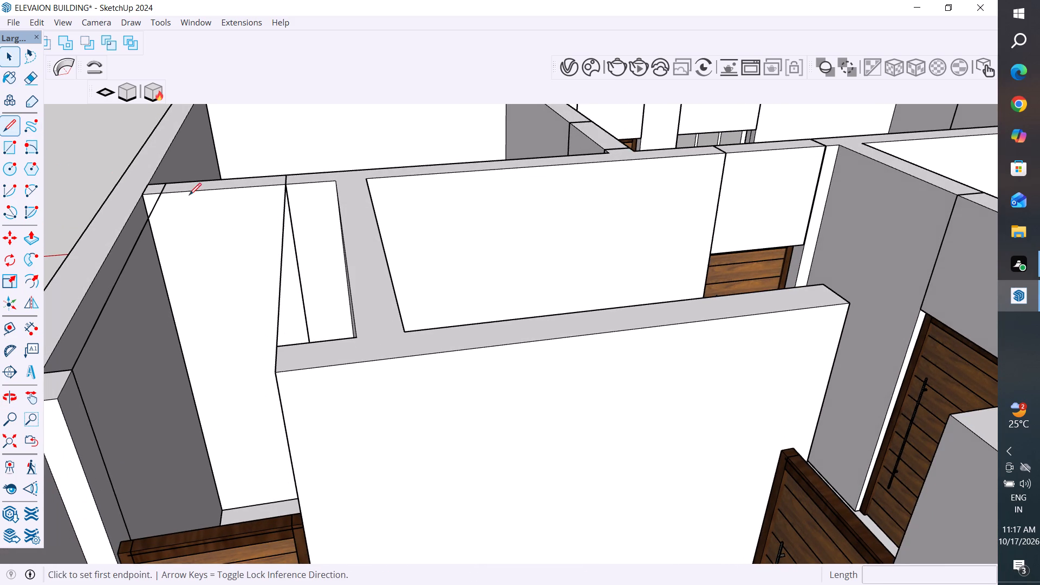
pyautogui.click(162, 192)
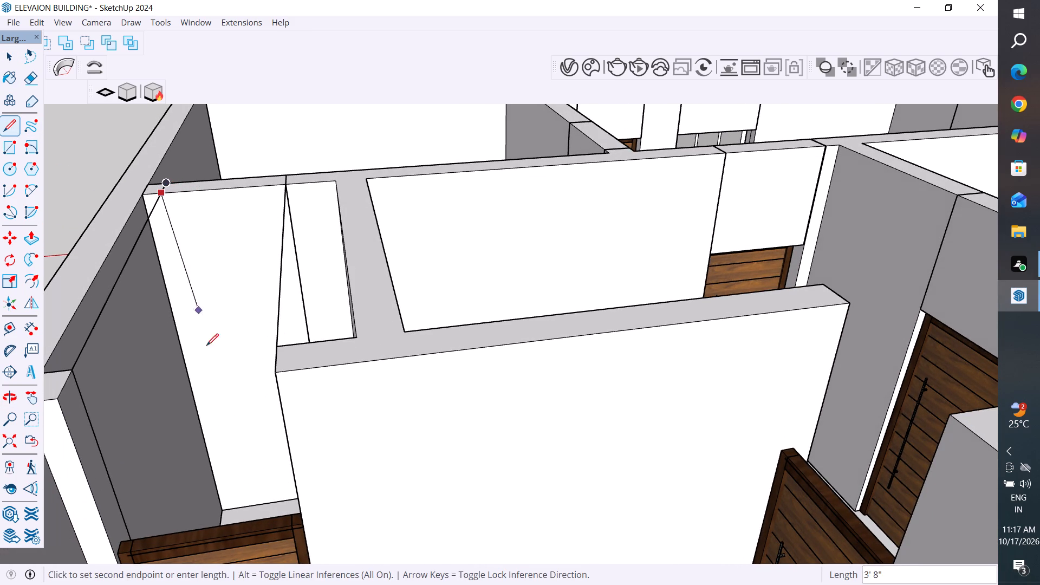
pyautogui.click(236, 510)
pyautogui.click(14, 56)
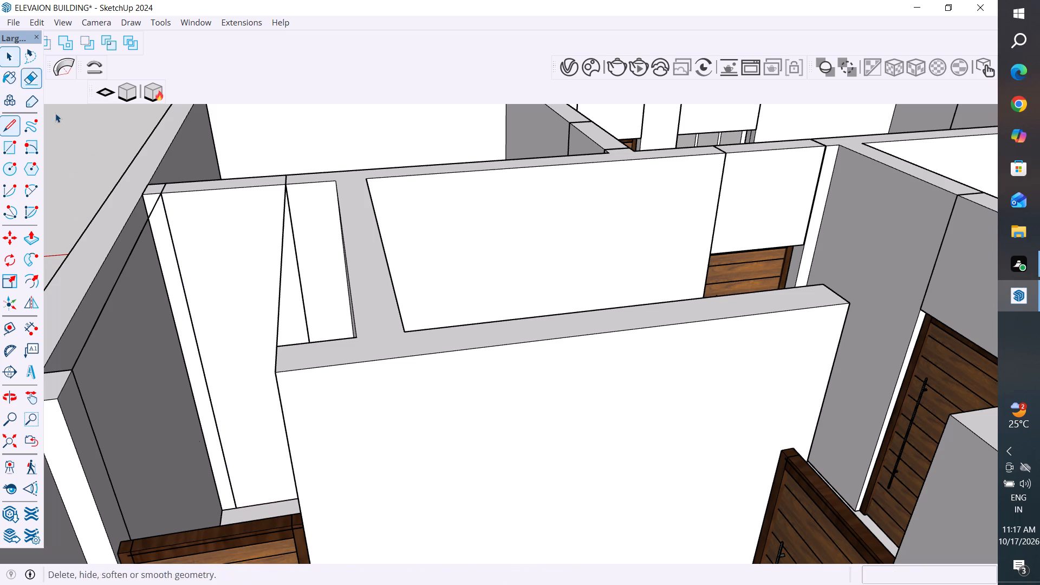
pyautogui.click(90, 144)
# Draw a 10' vertical line down the bedroom side of the partition wall, from the crossing line's end near the exterior wall to the floor.
pyautogui.moveTo(265, 256); pyautogui.dragTo(589, 473, button='middle')
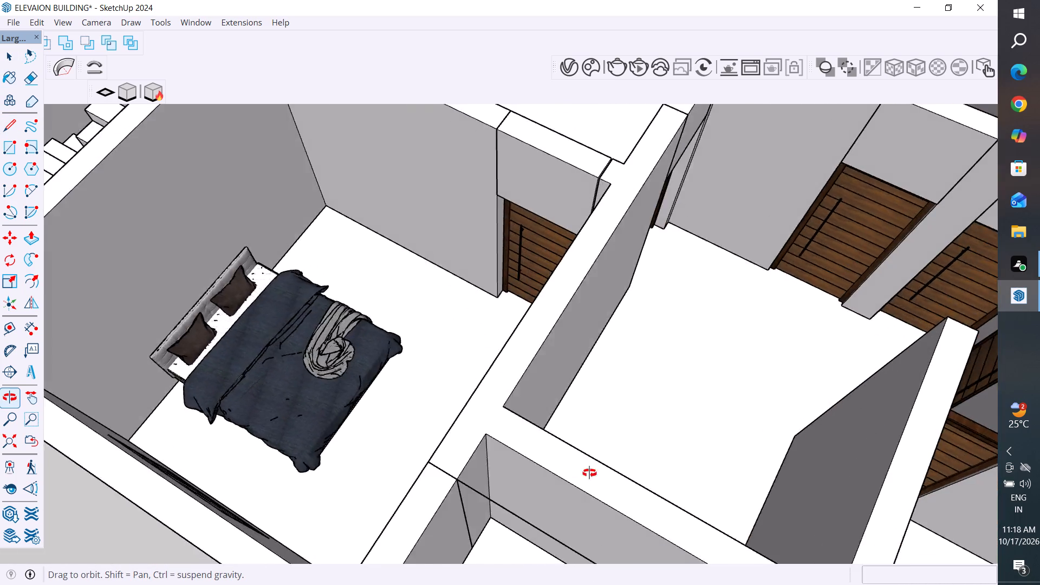
pyautogui.moveTo(589, 473); pyautogui.dragTo(844, 454, button='middle')
pyautogui.scroll(-5, 413, 435)
pyautogui.moveTo(424, 450); pyautogui.dragTo(770, 450, button='middle')
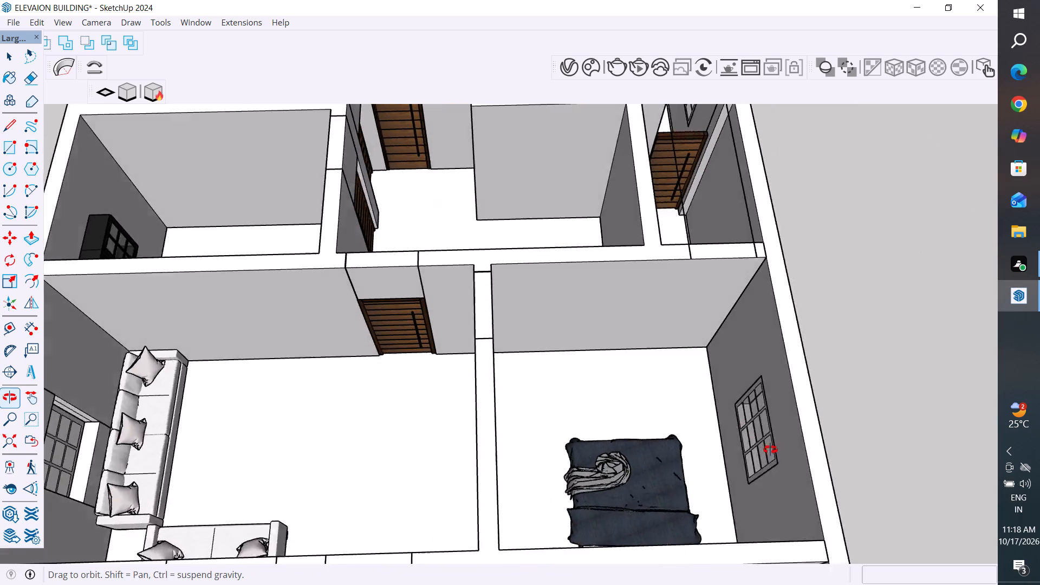
pyautogui.moveTo(770, 450); pyautogui.dragTo(775, 444, button='middle')
pyautogui.scroll(8, 827, 173)
pyautogui.moveTo(802, 168); pyautogui.dragTo(790, 138, button='middle')
pyautogui.scroll(-5, 646, 259)
pyautogui.moveTo(617, 337); pyautogui.dragTo(634, 289, button='middle')
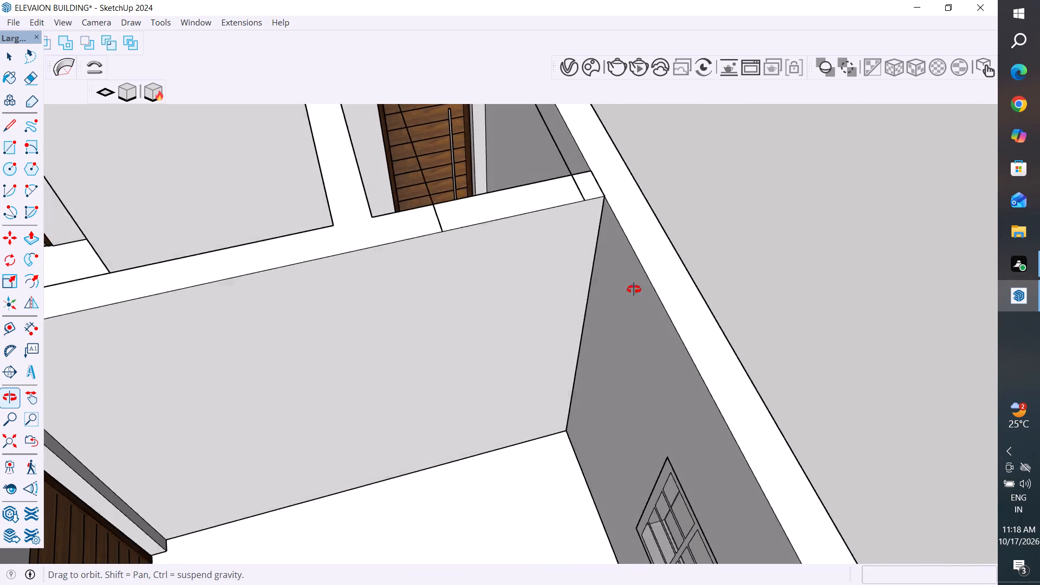
pyautogui.moveTo(634, 289); pyautogui.dragTo(626, 268, button='middle')
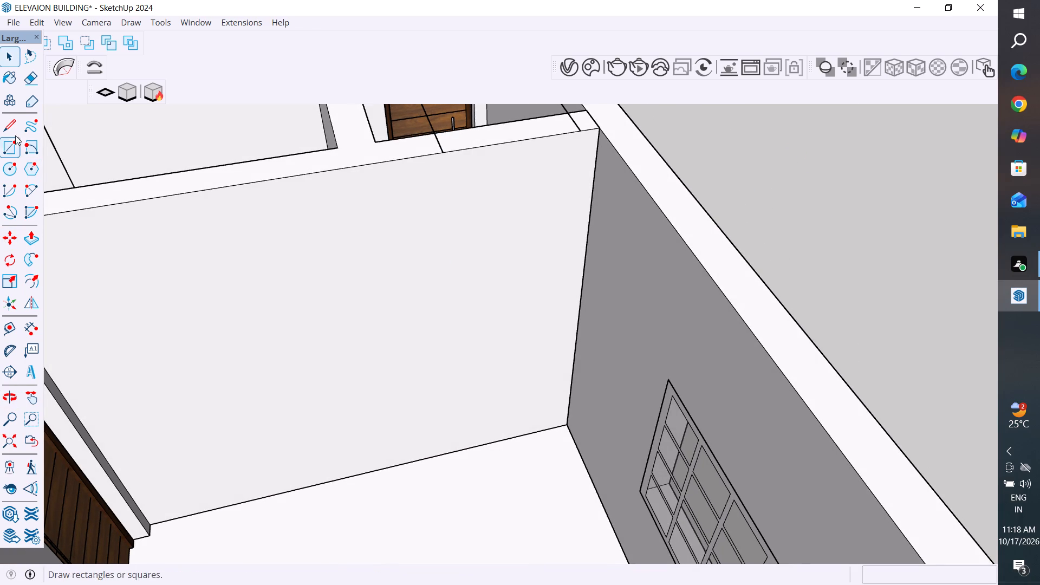
pyautogui.click(15, 121)
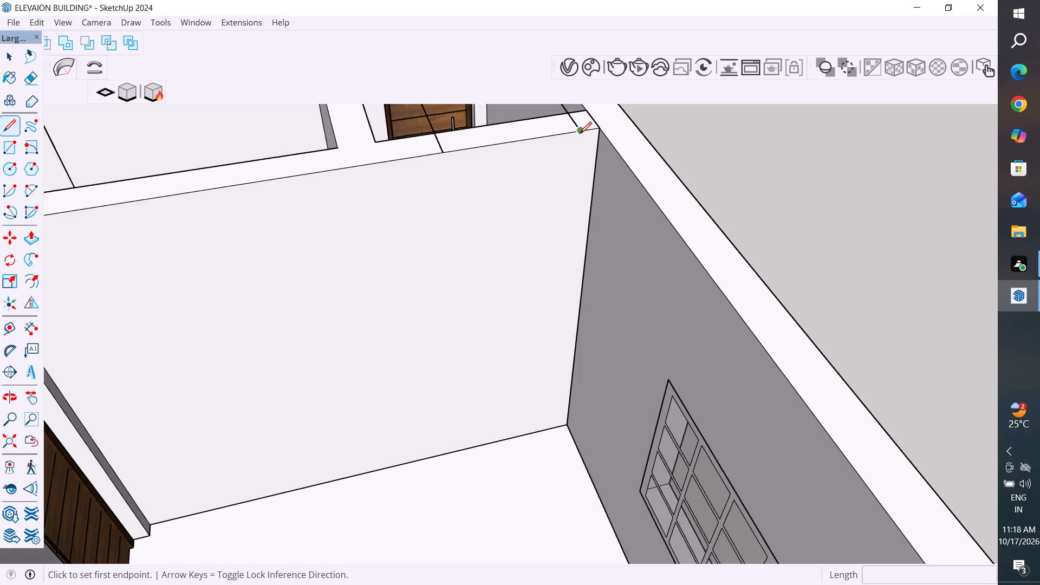
pyautogui.click(580, 134)
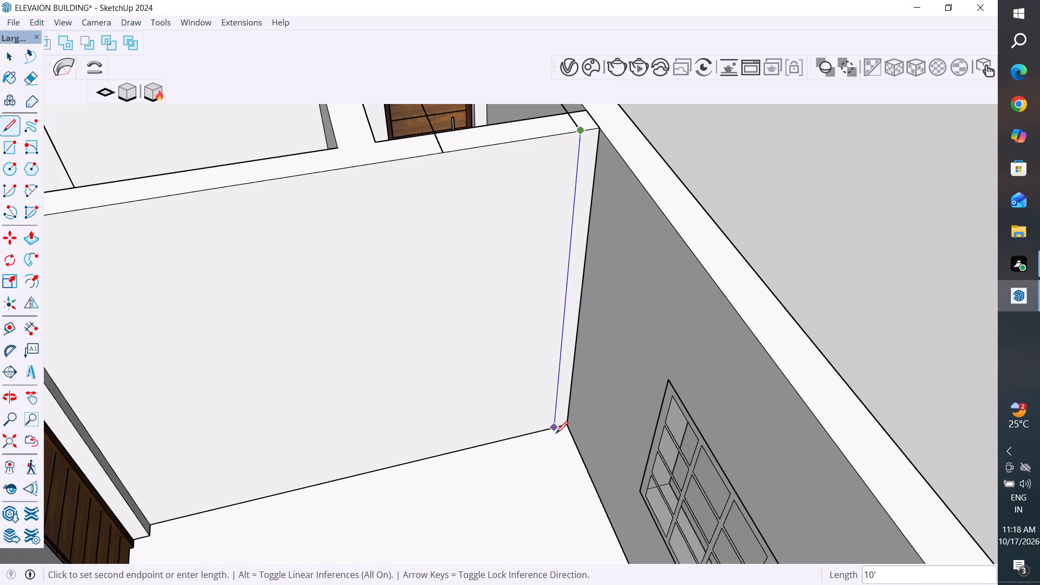
pyautogui.scroll(-5, 556, 433)
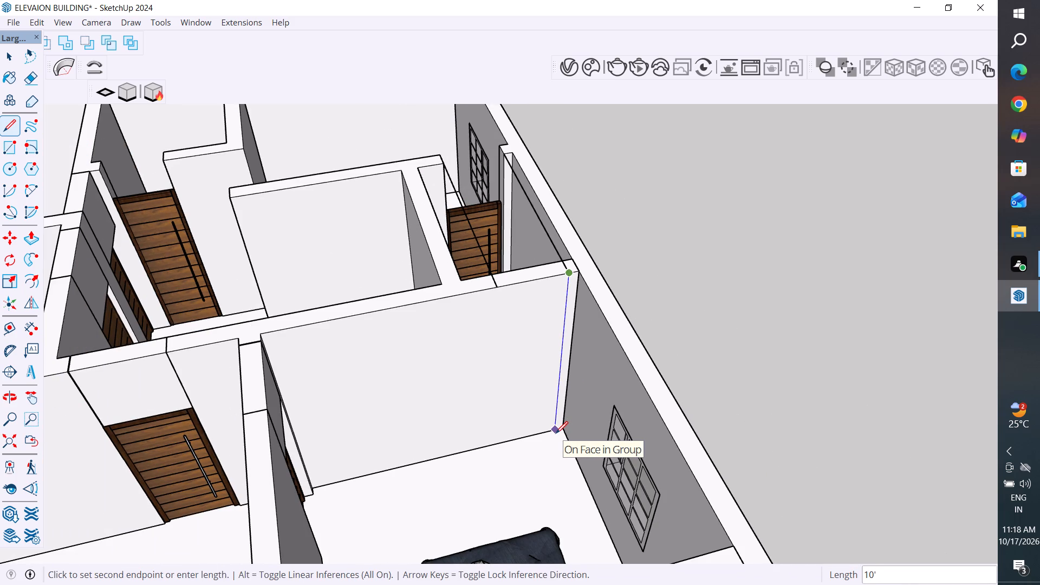
pyautogui.scroll(-5, 555, 435)
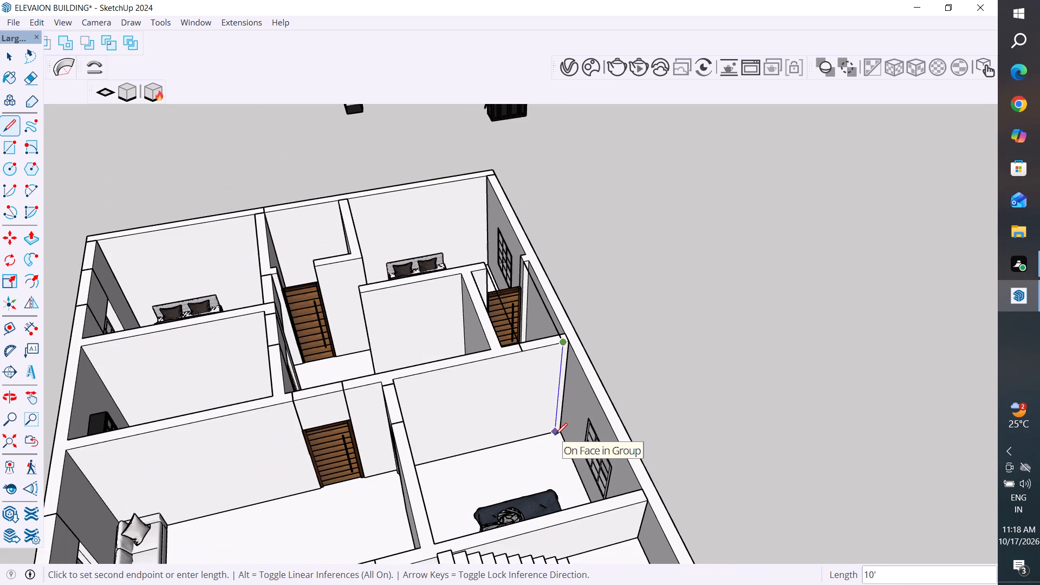
pyautogui.scroll(4, 555, 435)
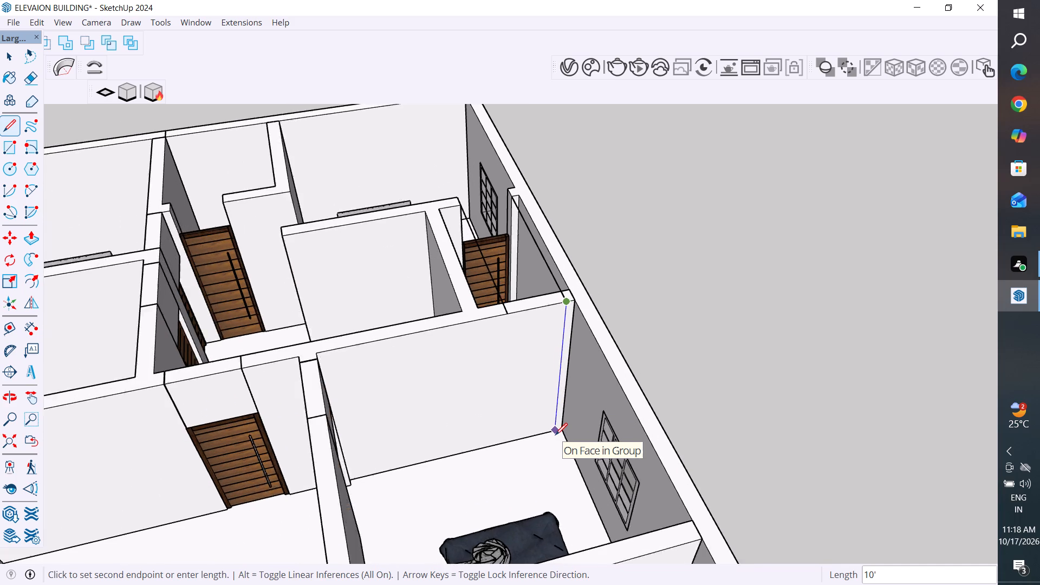
pyautogui.click(555, 435)
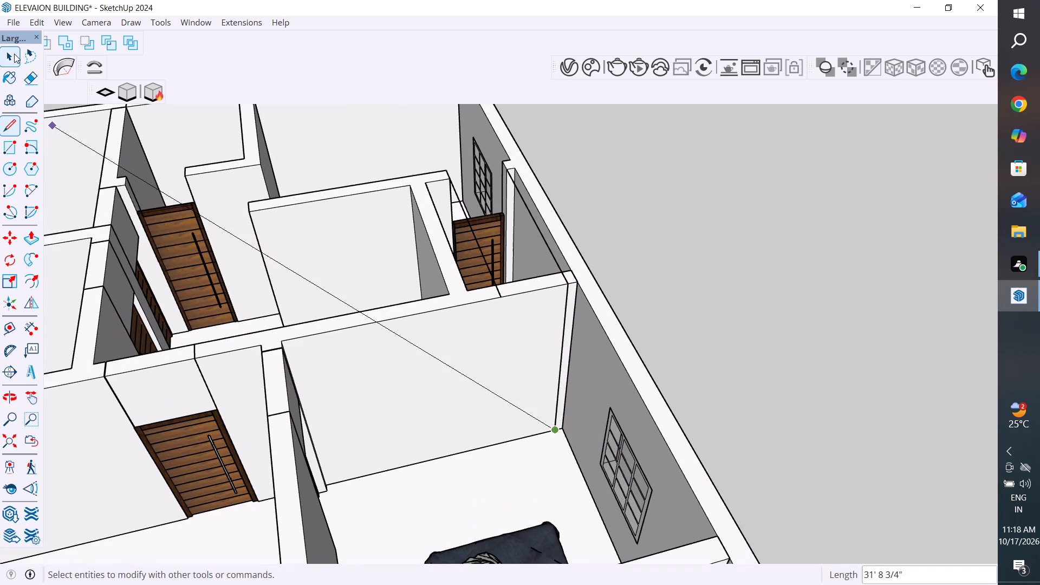
pyautogui.click(14, 54)
# Draw a 10' vertical line down the partition wall's bedroom side, from the end of the first crossing line to the floor.
pyautogui.click(15, 127)
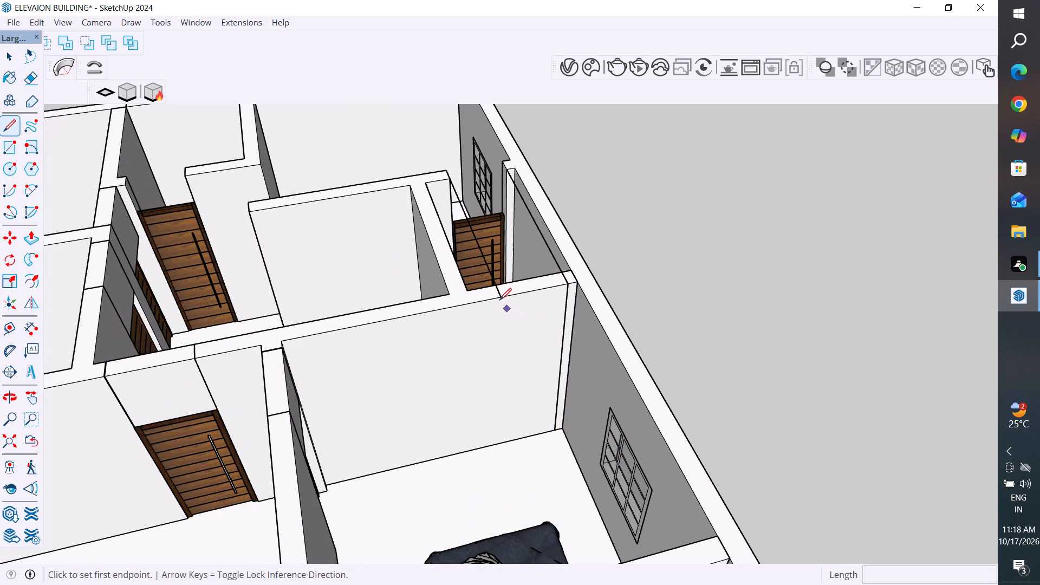
pyautogui.click(498, 298)
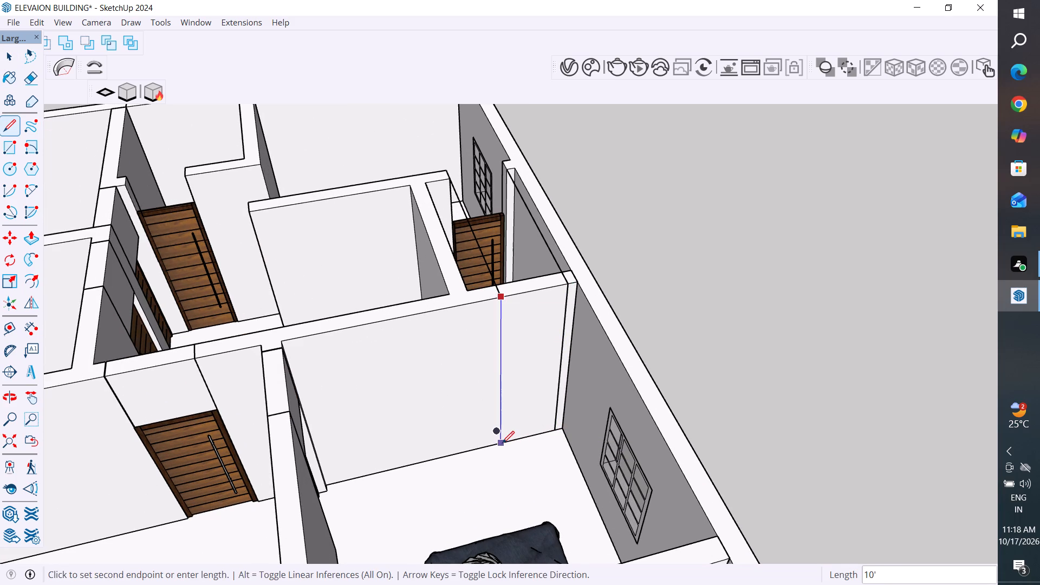
pyautogui.click(500, 446)
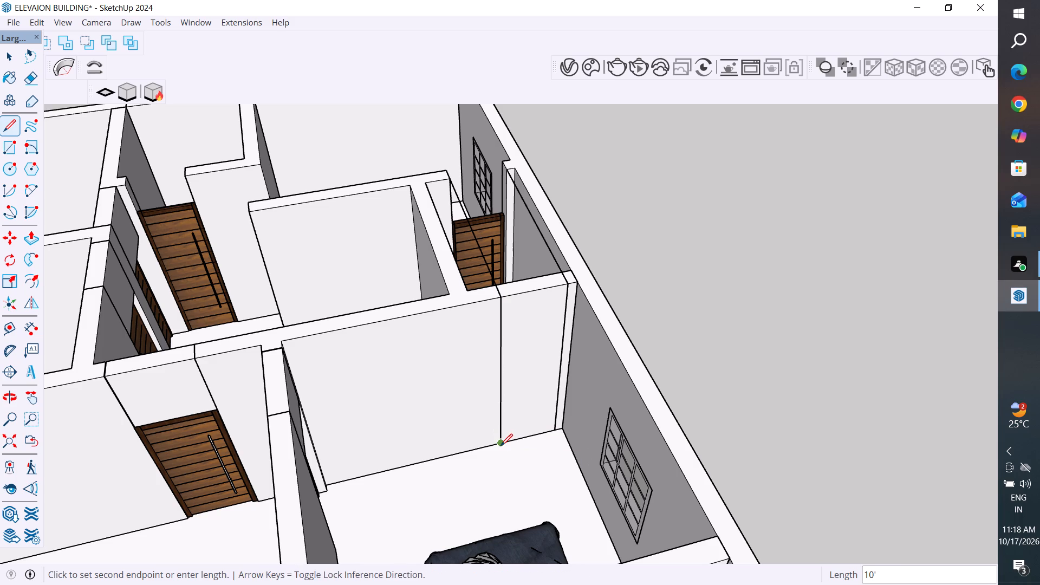
pyautogui.press('Escape')
pyautogui.click(9, 62)
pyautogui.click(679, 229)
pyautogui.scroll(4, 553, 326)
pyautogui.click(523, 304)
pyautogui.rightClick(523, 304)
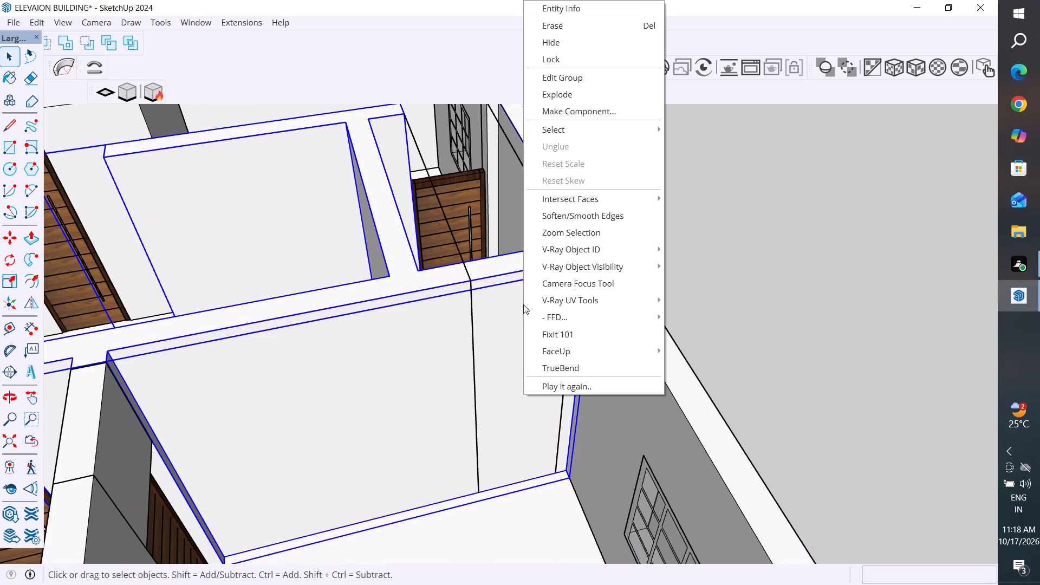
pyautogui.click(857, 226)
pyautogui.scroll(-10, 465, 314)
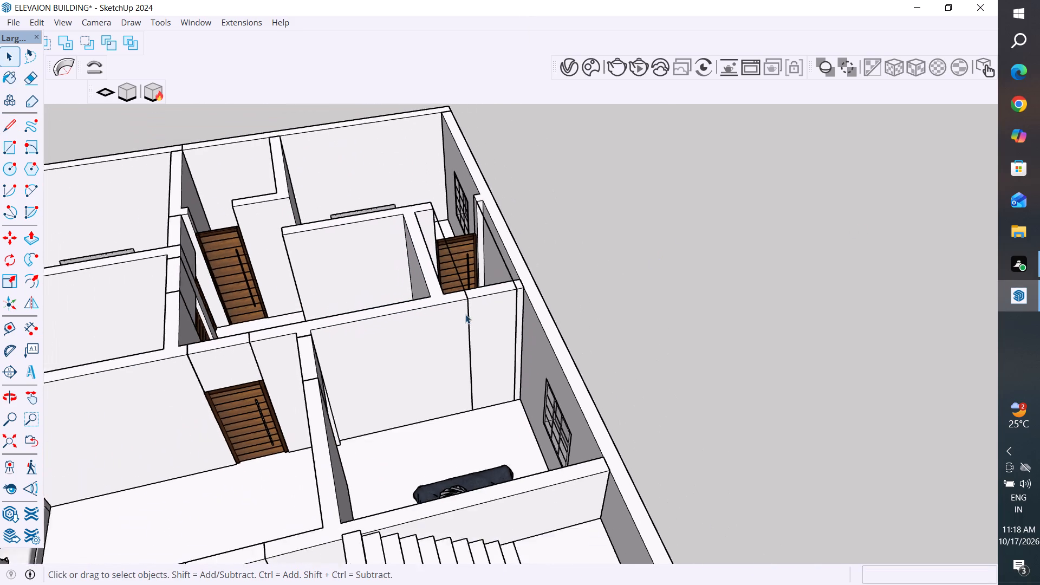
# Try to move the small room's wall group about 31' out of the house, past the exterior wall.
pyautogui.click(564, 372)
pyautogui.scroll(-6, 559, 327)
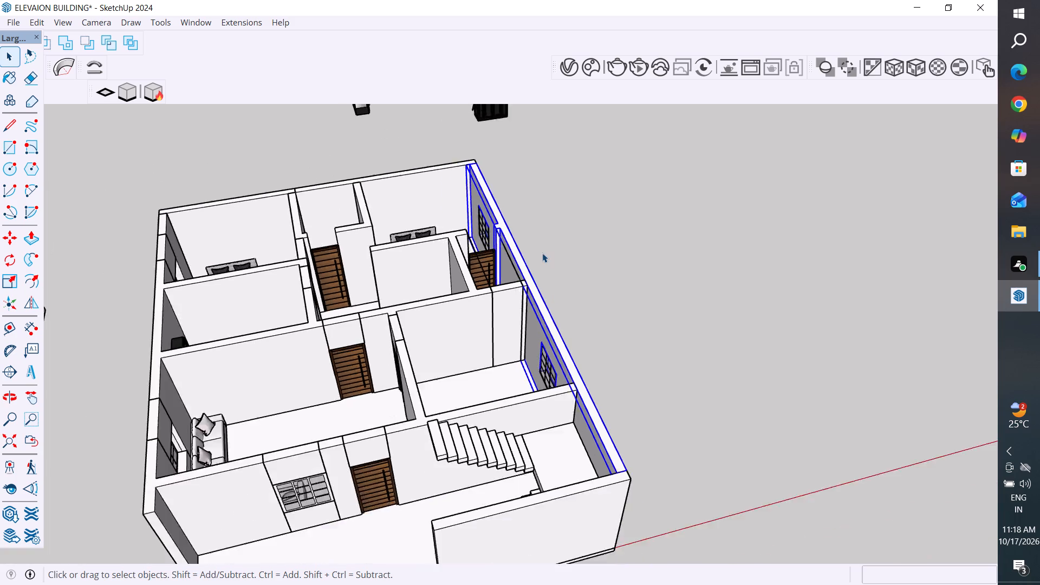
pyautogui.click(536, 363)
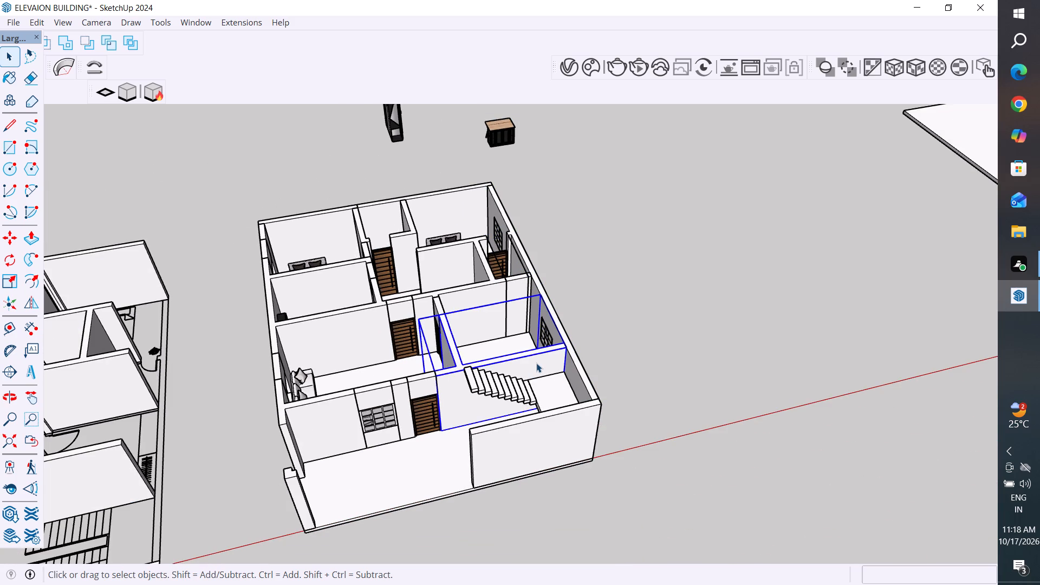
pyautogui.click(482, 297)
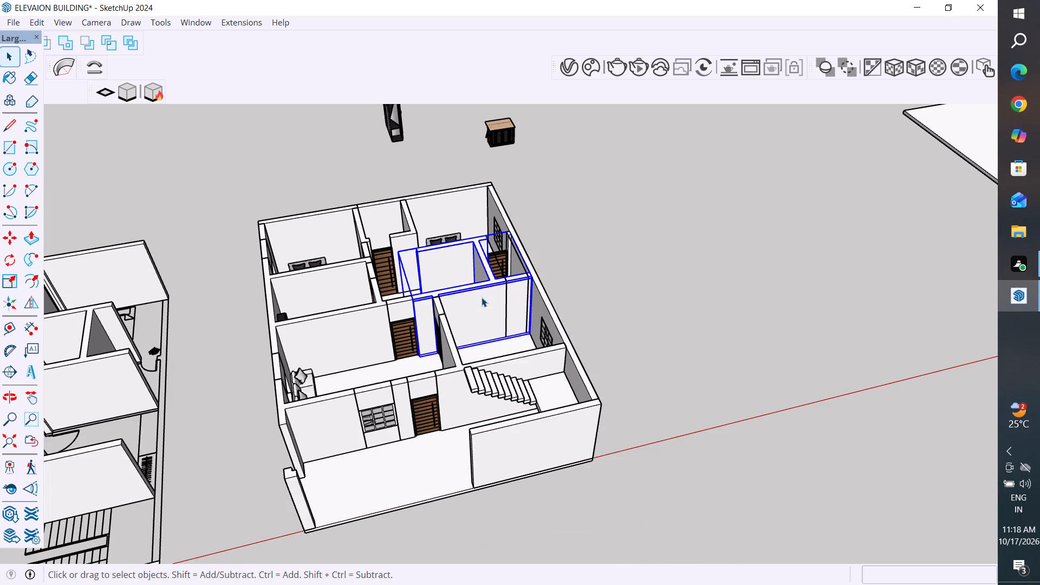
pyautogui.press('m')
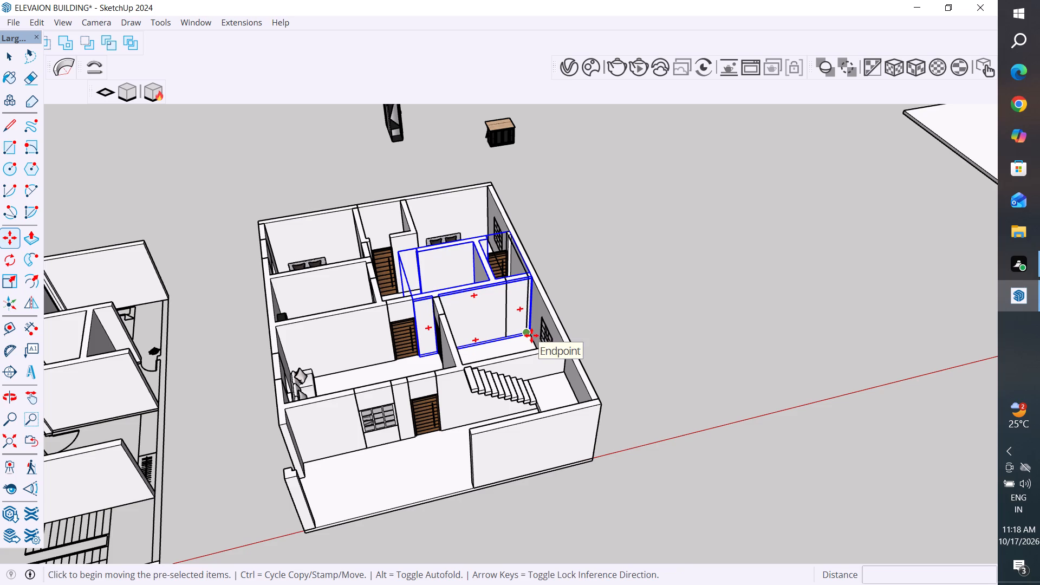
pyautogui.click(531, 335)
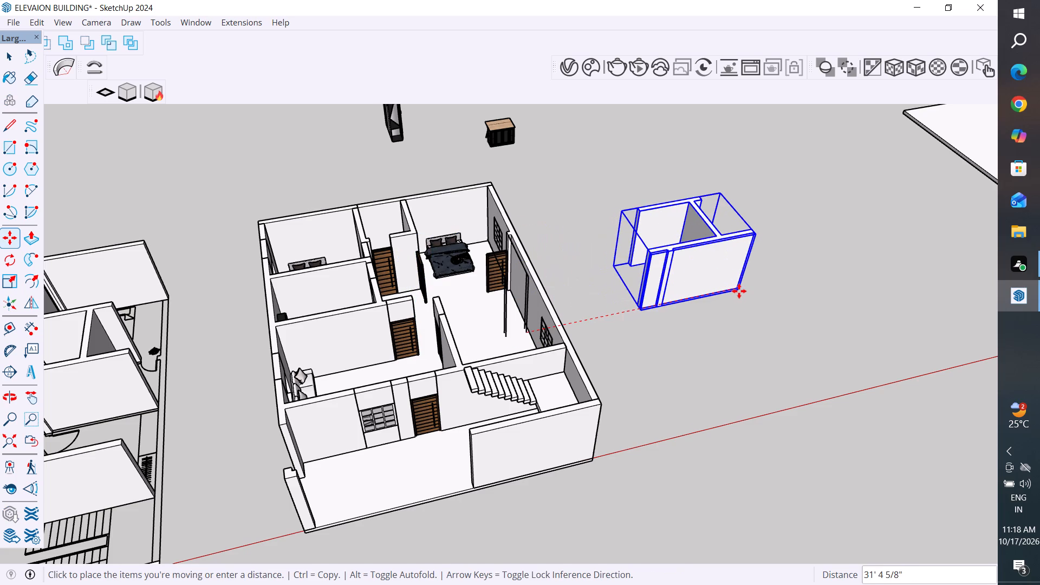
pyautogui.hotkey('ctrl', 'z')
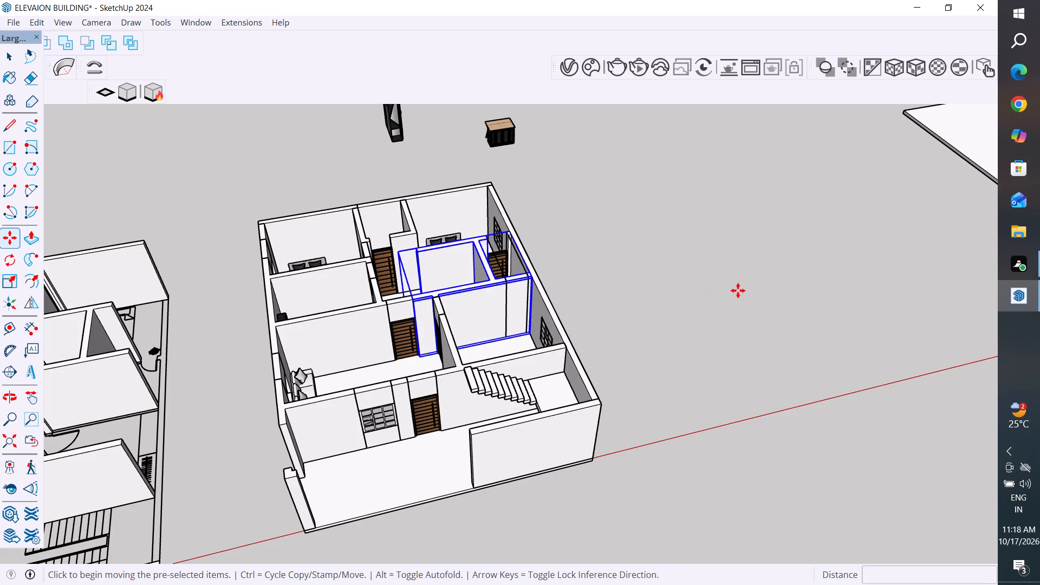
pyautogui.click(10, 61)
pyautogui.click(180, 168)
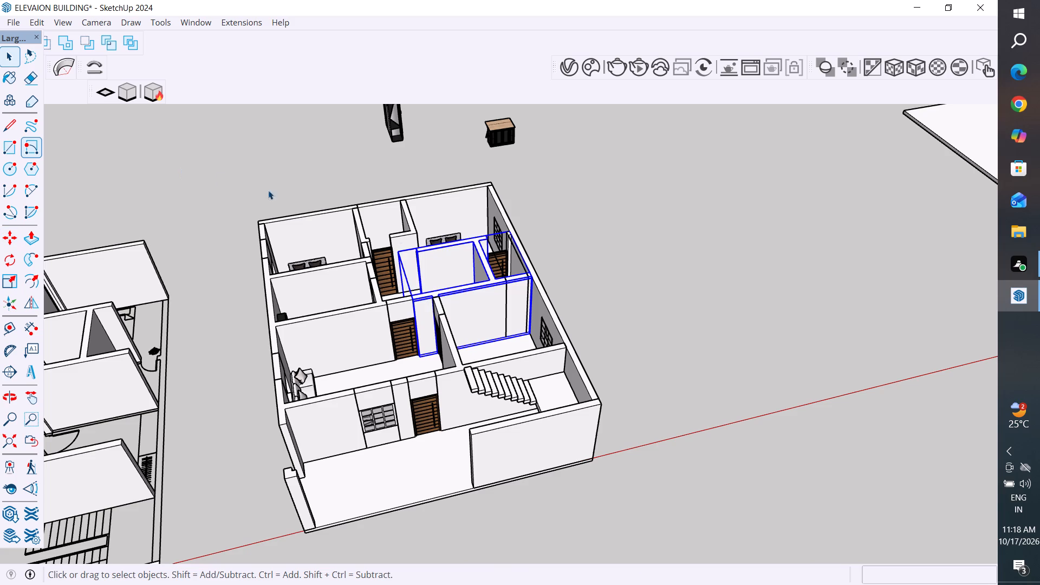
# Select the small room's wall group together with both bedroom-side vertical lines and the crossing lines over the room and wall top.
pyautogui.scroll(5, 471, 291)
pyautogui.scroll(4, 554, 300)
pyautogui.click(545, 298)
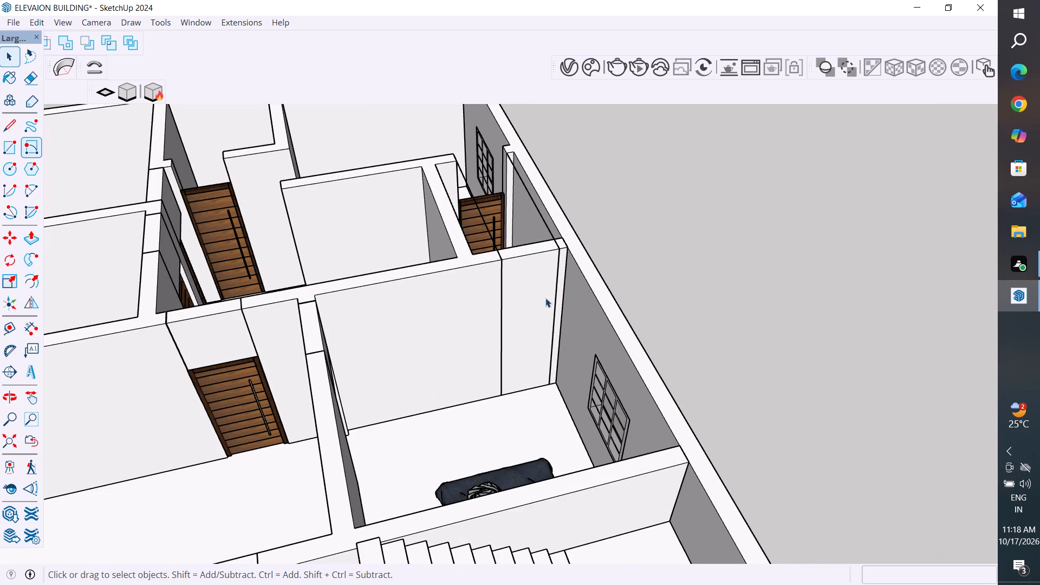
pyautogui.scroll(5, 550, 288)
pyautogui.keyDown('ctrl'); pyautogui.click(560, 284); pyautogui.keyUp('ctrl')
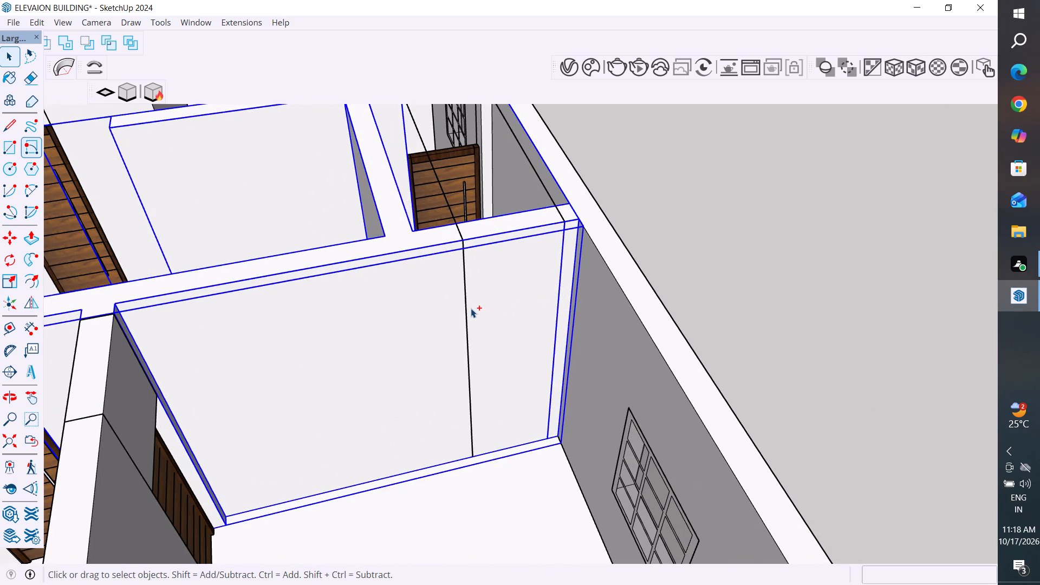
pyautogui.keyDown('ctrl'); pyautogui.click(467, 307); pyautogui.keyUp('ctrl')
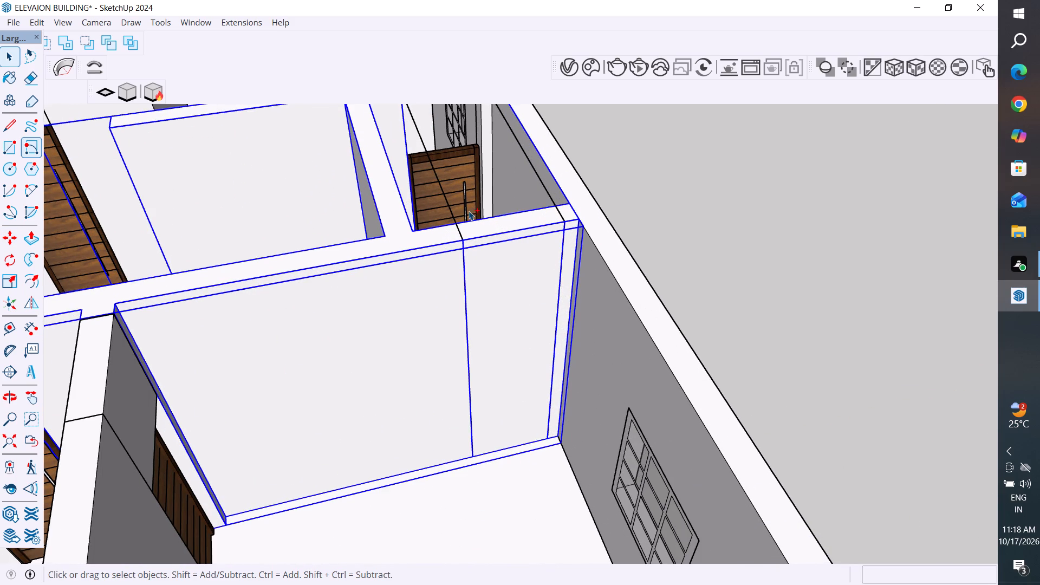
pyautogui.keyDown('ctrl'); pyautogui.click(427, 152); pyautogui.keyUp('ctrl')
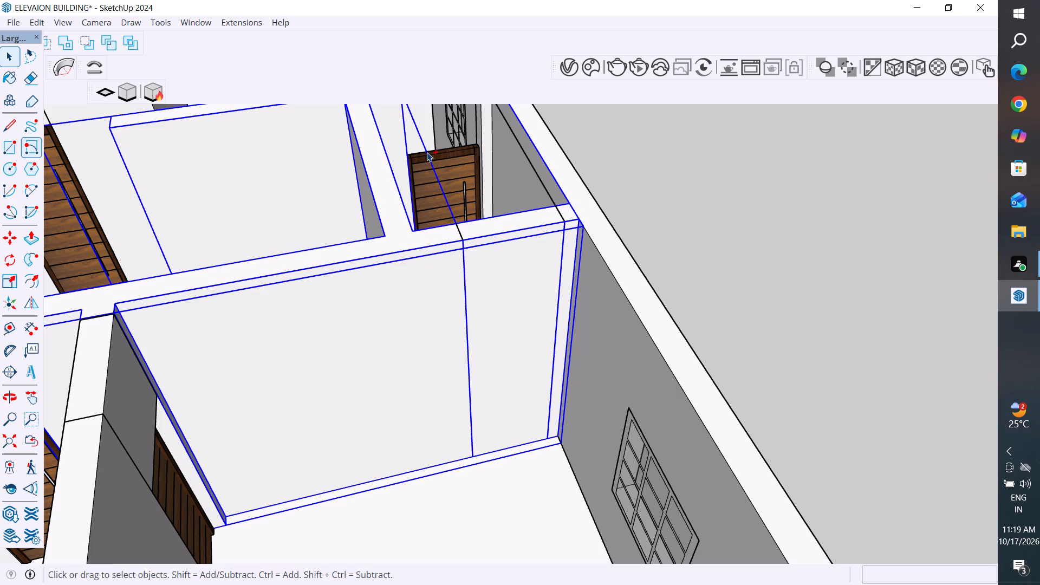
pyautogui.keyDown('ctrl'); pyautogui.click(547, 189); pyautogui.keyUp('ctrl')
pyautogui.scroll(-6, 641, 307)
pyautogui.scroll(15, 602, 246)
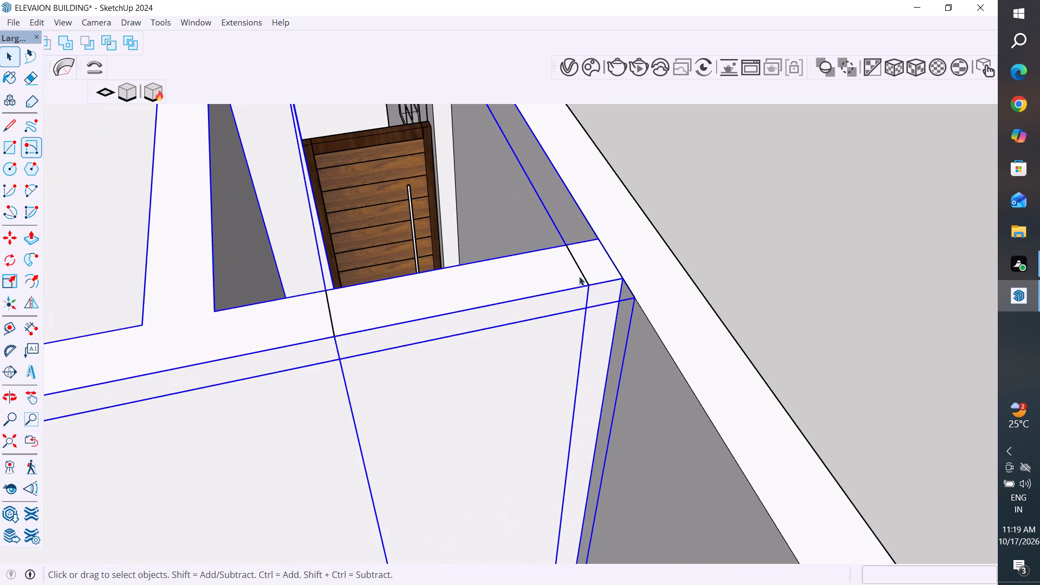
pyautogui.scroll(3, 581, 272)
pyautogui.keyDown('ctrl'); pyautogui.click(580, 272); pyautogui.keyUp('ctrl')
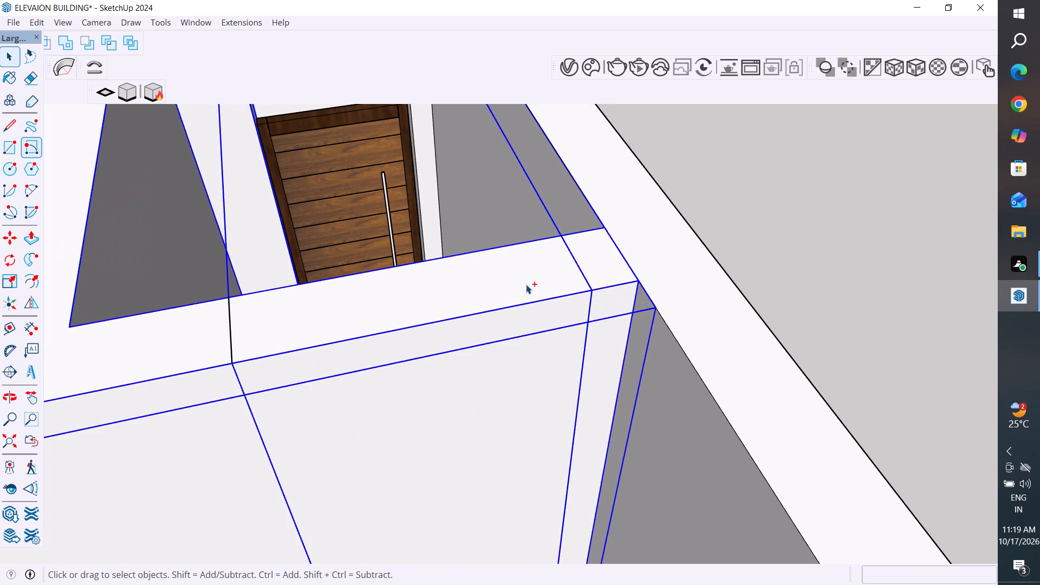
pyautogui.keyDown('ctrl'); pyautogui.click(231, 337); pyautogui.keyUp('ctrl')
pyautogui.scroll(-7, 485, 280)
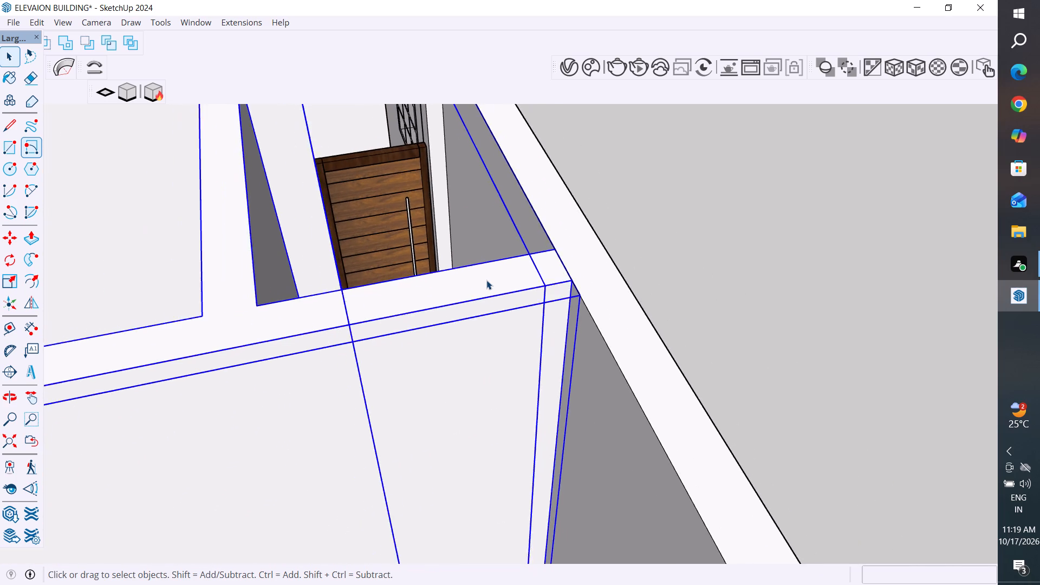
pyautogui.scroll(-12, 486, 280)
pyautogui.moveTo(486, 280); pyautogui.dragTo(496, 305, button='middle')
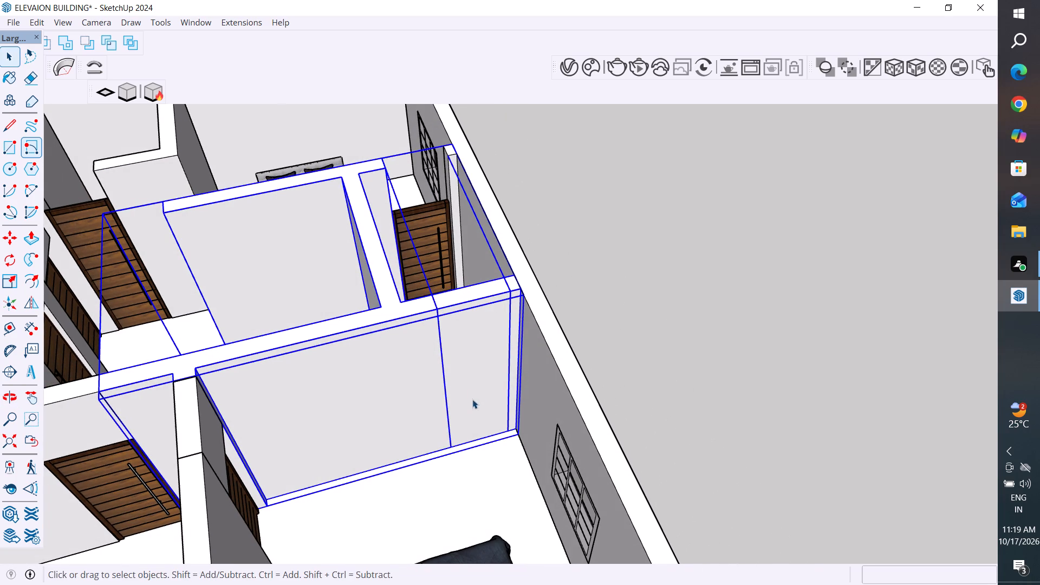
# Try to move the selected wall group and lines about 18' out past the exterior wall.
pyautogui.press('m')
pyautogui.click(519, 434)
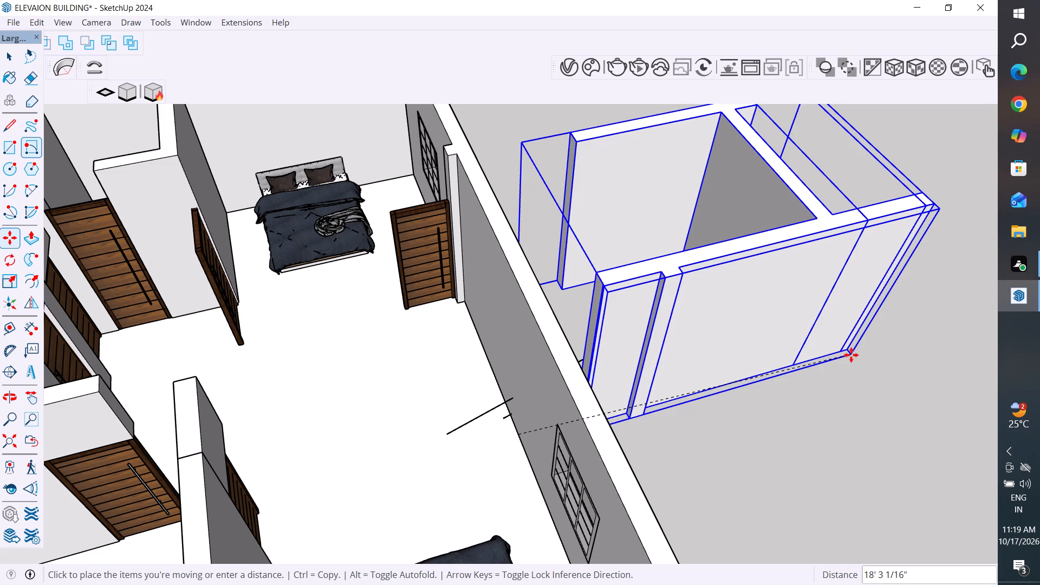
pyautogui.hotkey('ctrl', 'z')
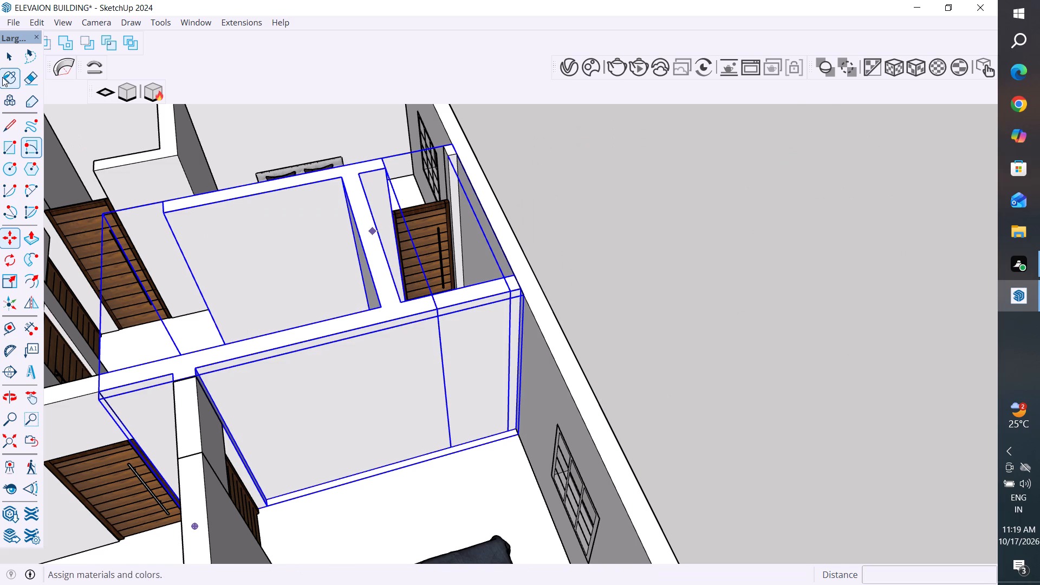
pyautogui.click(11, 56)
# Add the two vertical lines on the partition wall's small-room face to the selection.
pyautogui.moveTo(676, 230); pyautogui.dragTo(155, 440, button='middle')
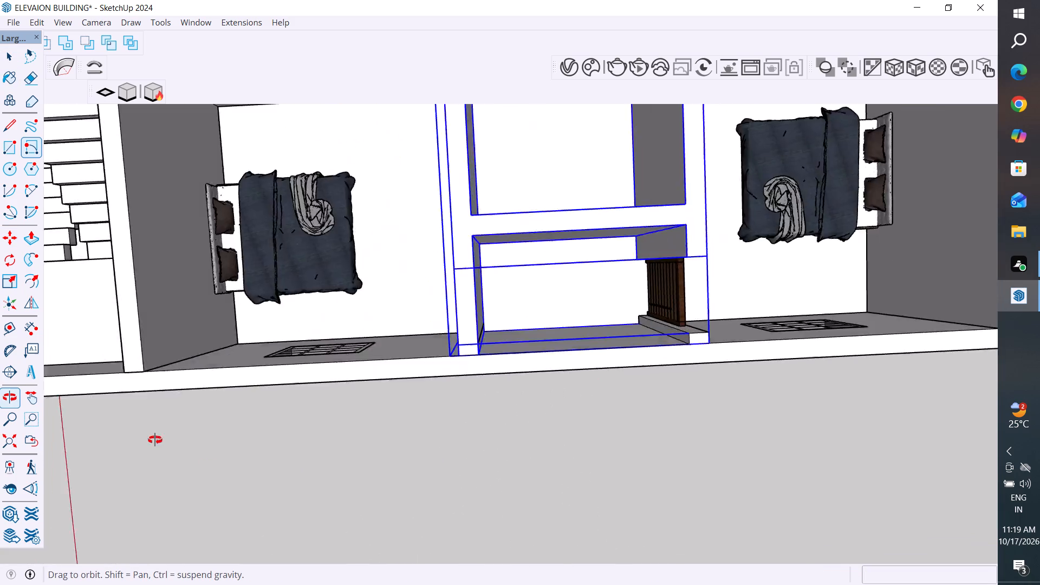
pyautogui.moveTo(155, 440); pyautogui.dragTo(117, 417, button='middle')
pyautogui.scroll(-5, 587, 260)
pyautogui.moveTo(723, 326); pyautogui.dragTo(450, 375, button='middle')
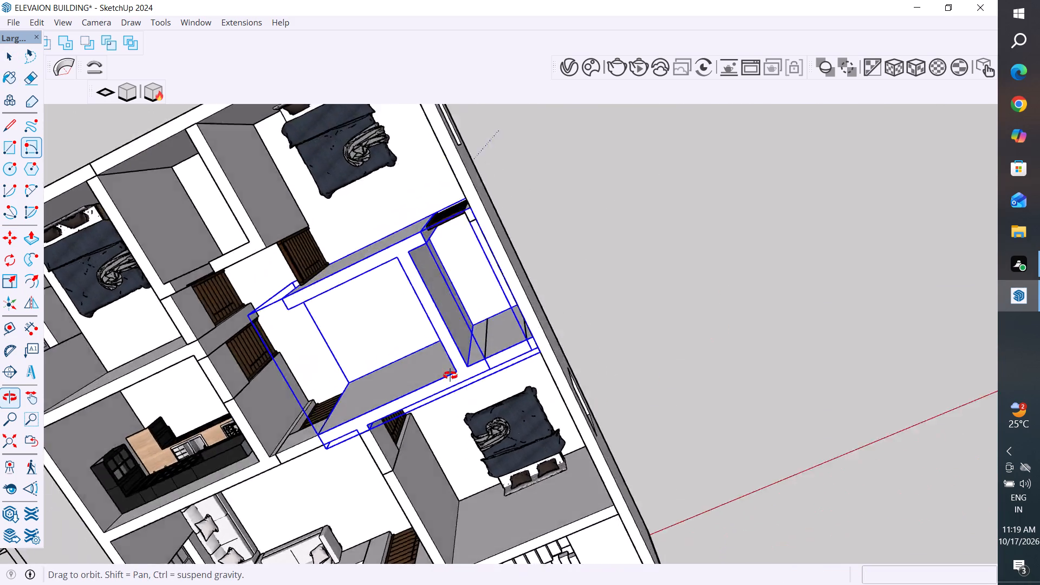
pyautogui.moveTo(450, 375); pyautogui.dragTo(397, 201, button='middle')
pyautogui.moveTo(415, 411); pyautogui.dragTo(954, 308, button='middle')
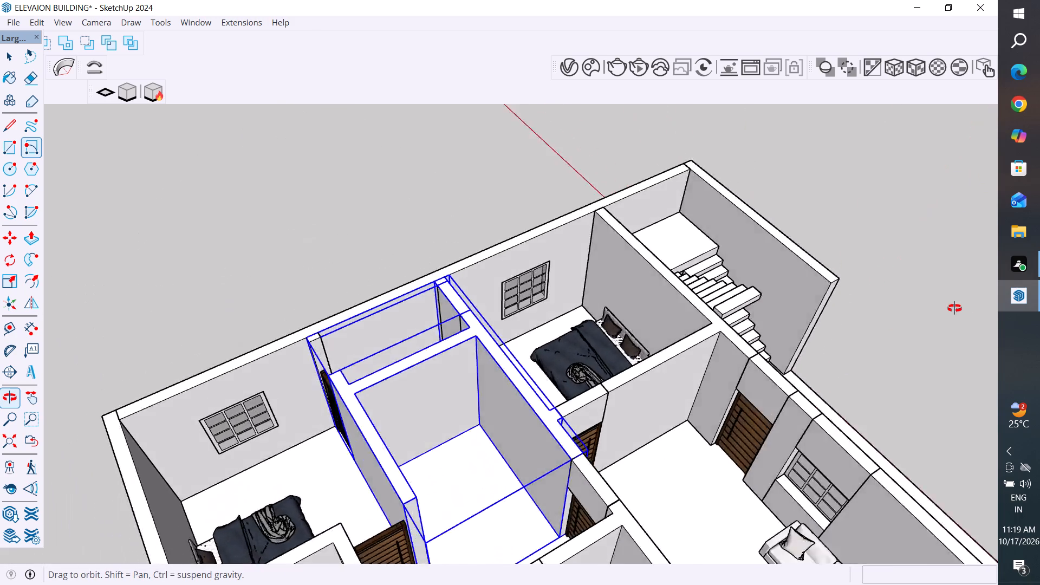
pyautogui.moveTo(954, 308); pyautogui.dragTo(964, 308, button='middle')
pyautogui.scroll(9, 413, 331)
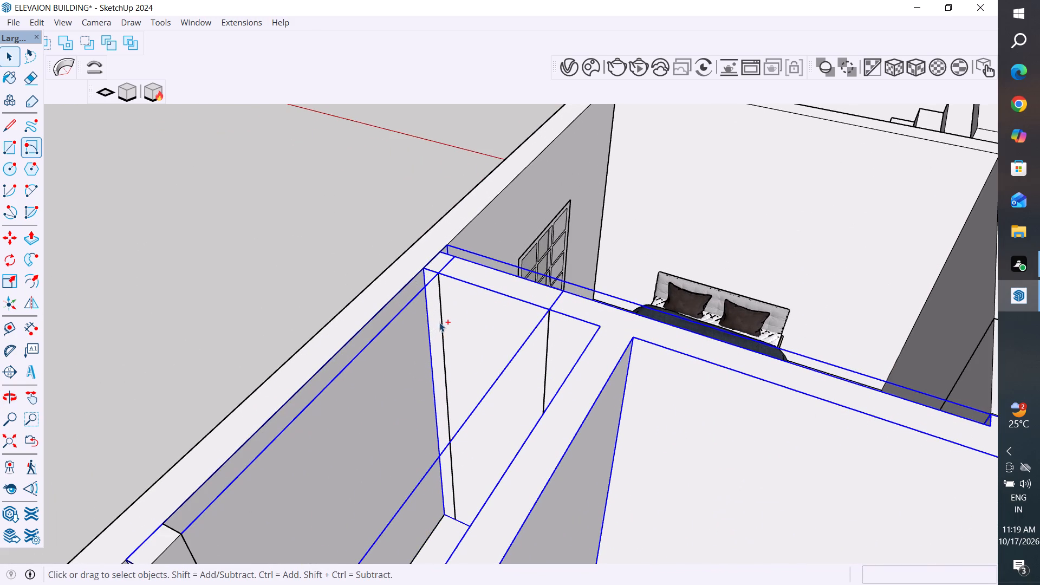
pyautogui.keyDown('ctrl'); pyautogui.click(441, 320); pyautogui.keyUp('ctrl')
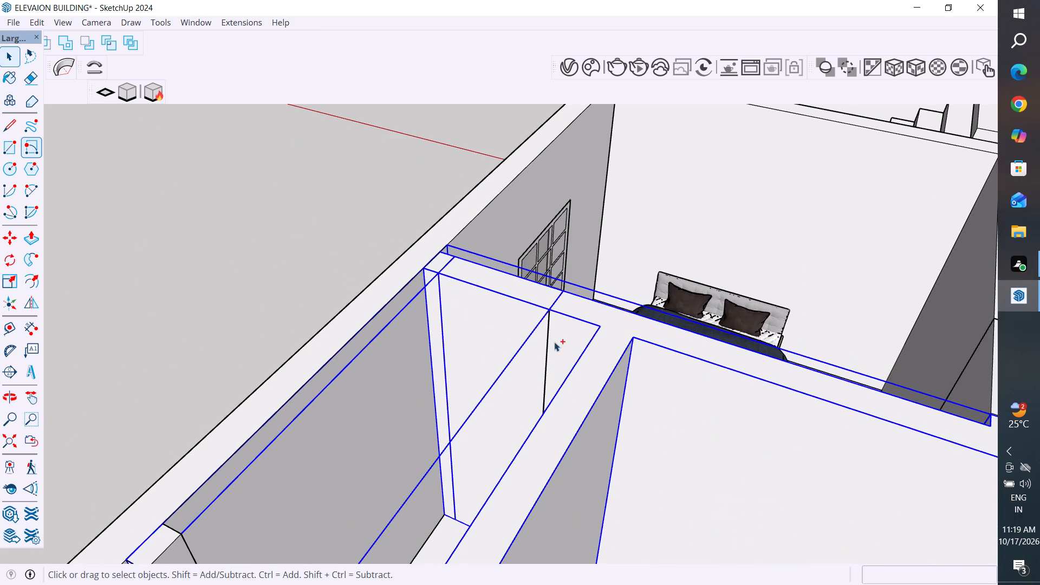
pyautogui.keyDown('ctrl'); pyautogui.click(548, 343); pyautogui.keyUp('ctrl')
pyautogui.scroll(-11, 532, 405)
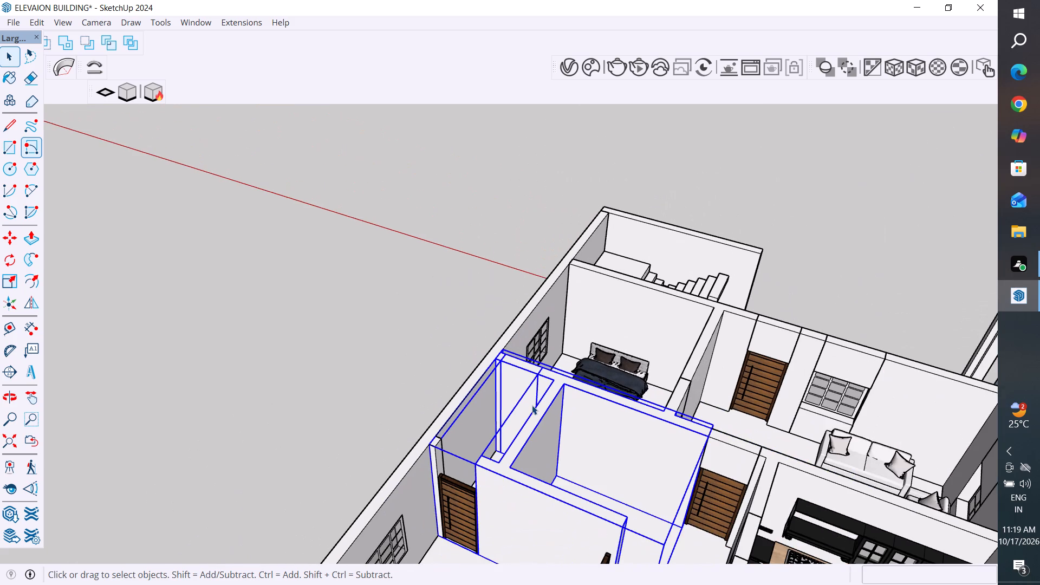
# Move the selected wall group and lines about 21' 3" out past the house's exterior wall along the red axis, and clear the selection.
pyautogui.moveTo(646, 368); pyautogui.dragTo(0, 504, button='middle')
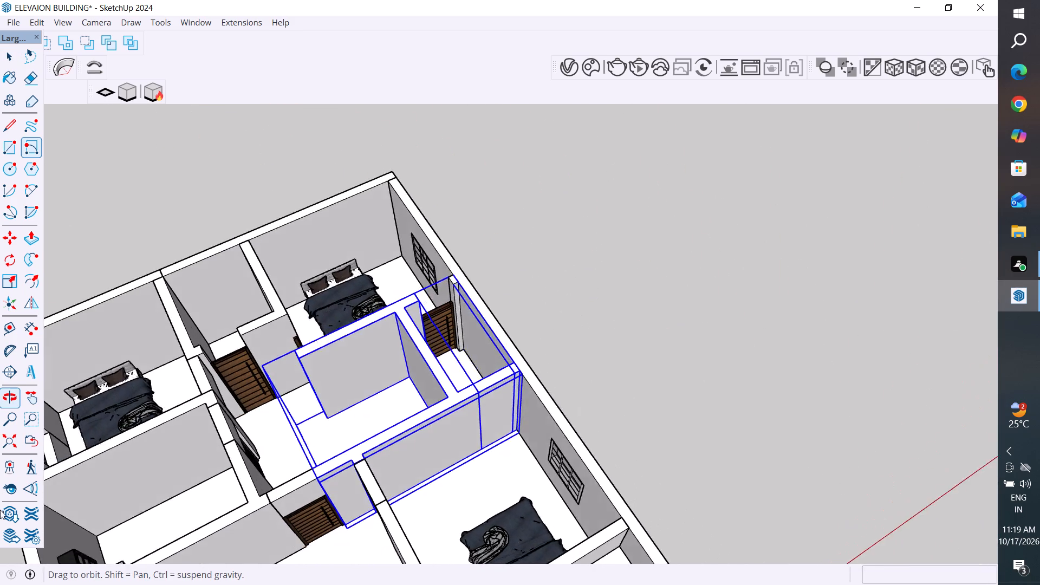
pyautogui.scroll(9, 519, 405)
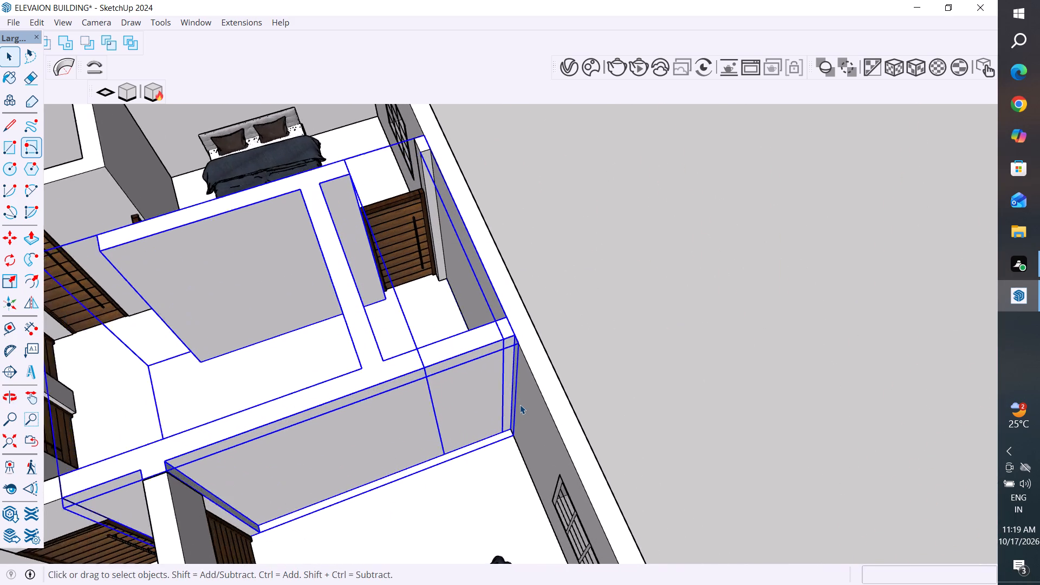
pyautogui.press('m')
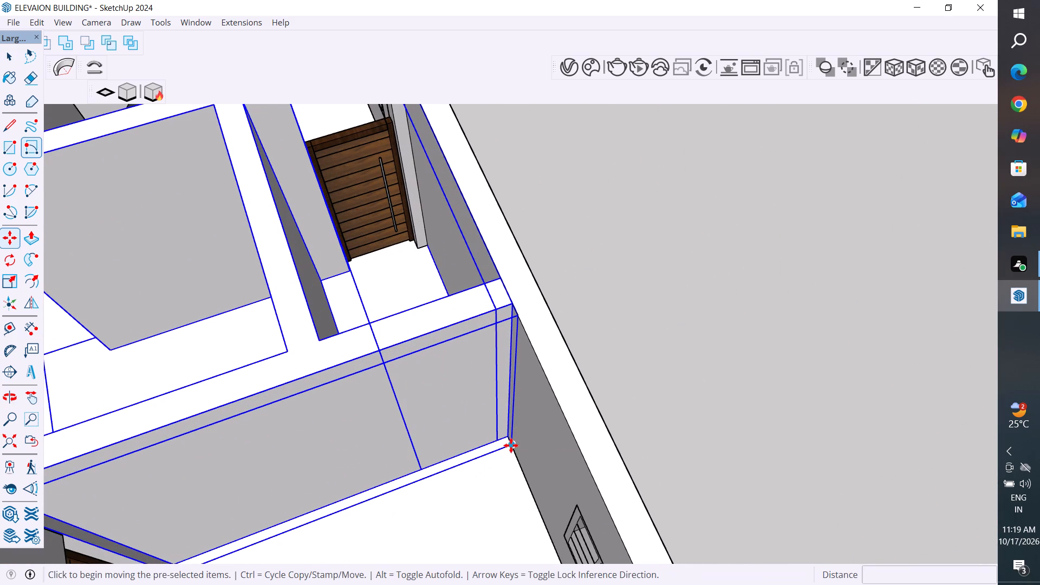
pyautogui.click(511, 445)
pyautogui.scroll(-6, 828, 357)
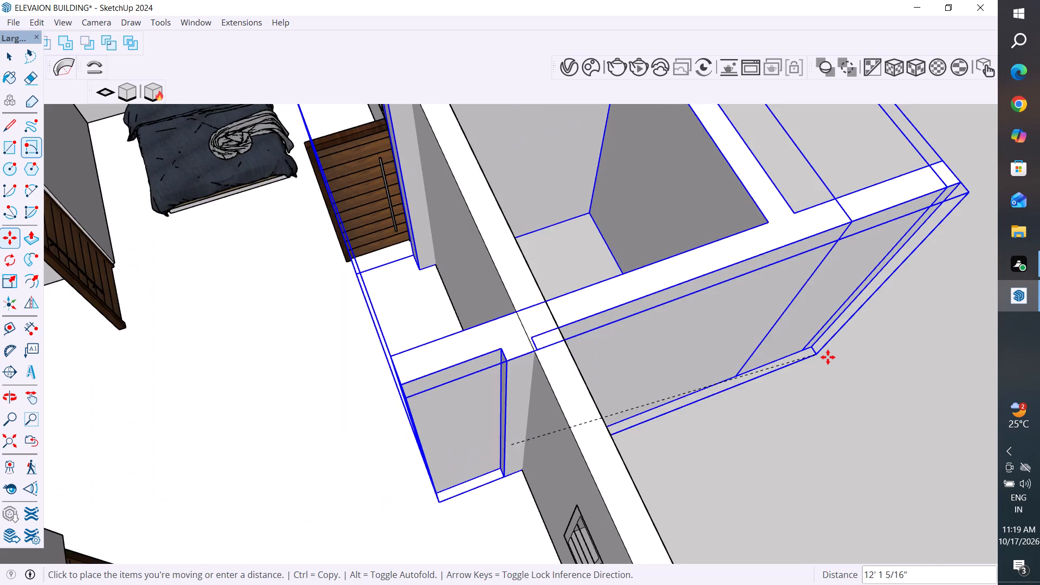
pyautogui.moveTo(828, 357); pyautogui.dragTo(601, 365, button='middle')
pyautogui.scroll(-11, 601, 365)
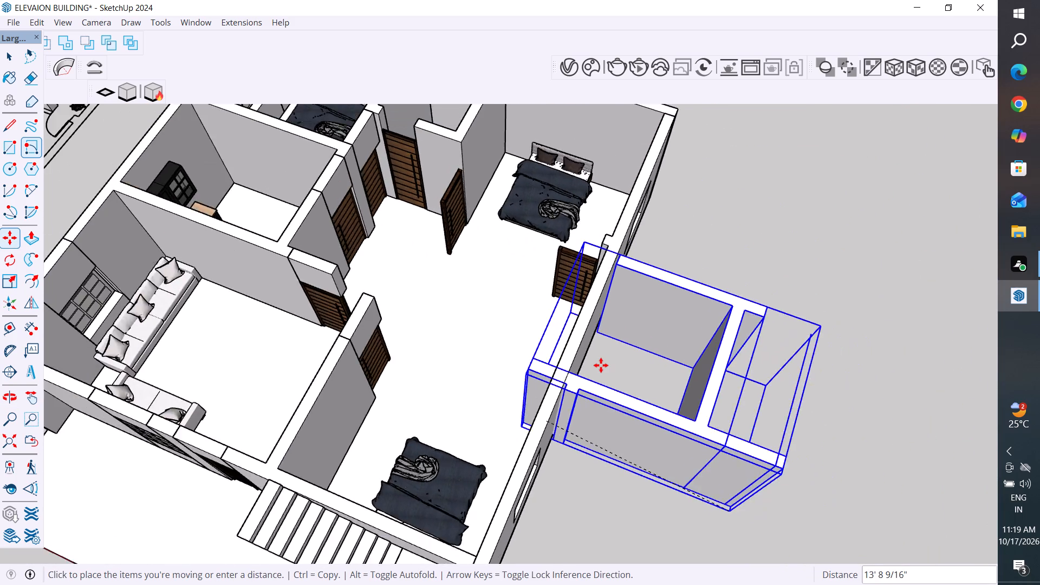
pyautogui.scroll(-2, 601, 365)
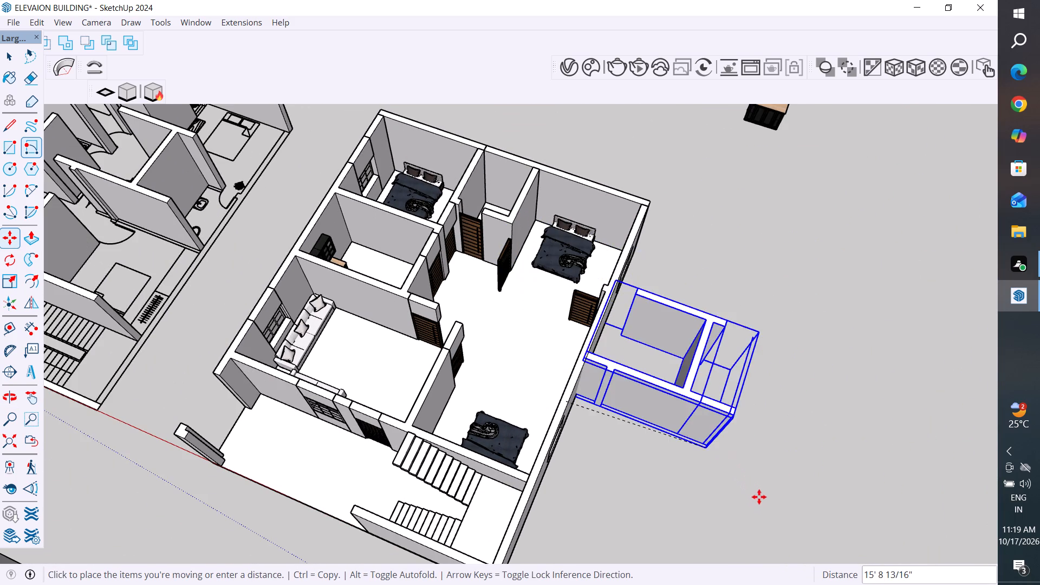
pyautogui.moveTo(785, 490); pyautogui.dragTo(801, 427, button='middle')
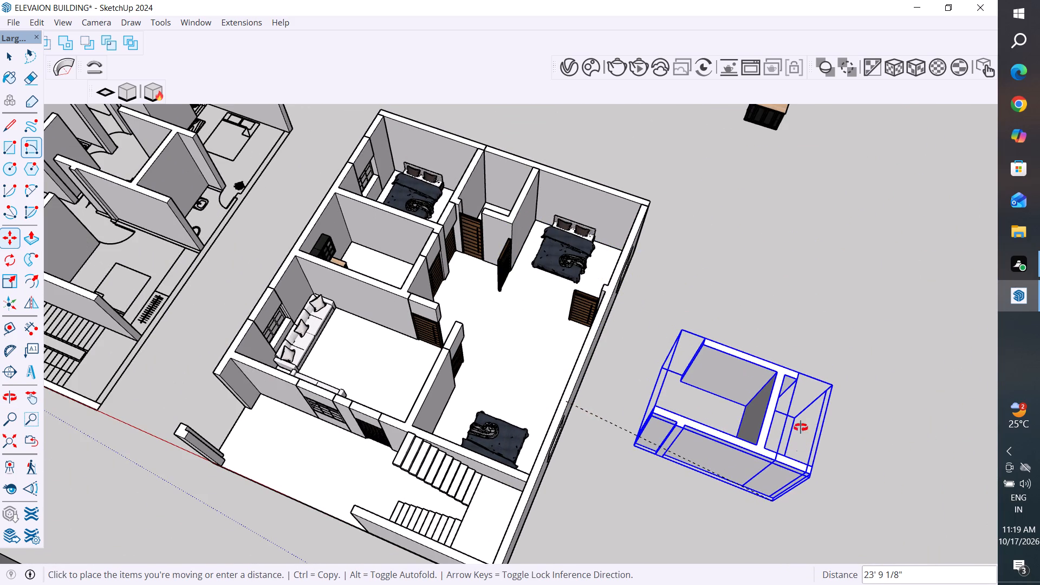
pyautogui.moveTo(801, 427); pyautogui.dragTo(765, 251, button='middle')
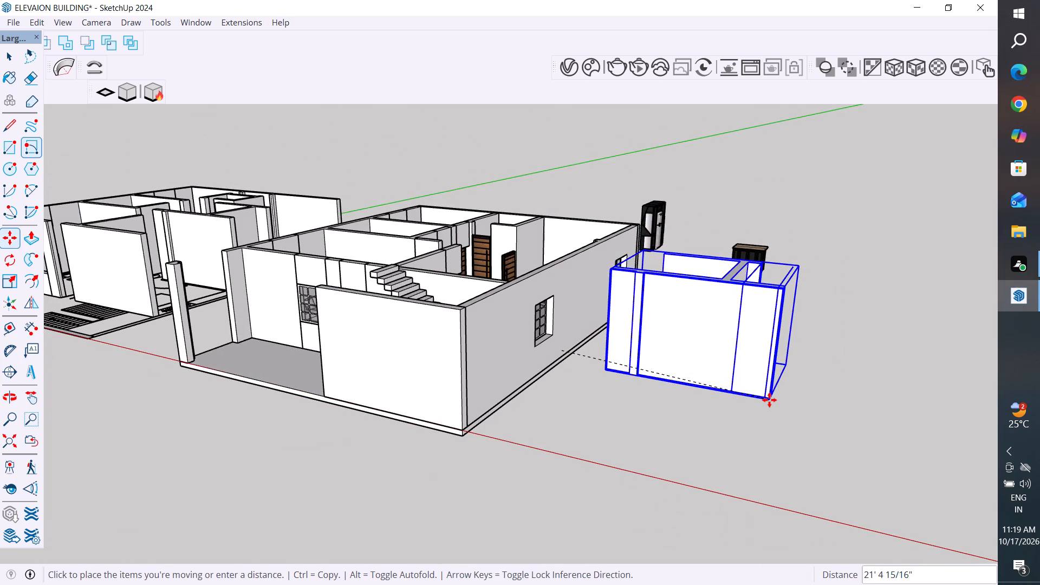
pyautogui.moveTo(769, 400); pyautogui.dragTo(824, 432, button='middle')
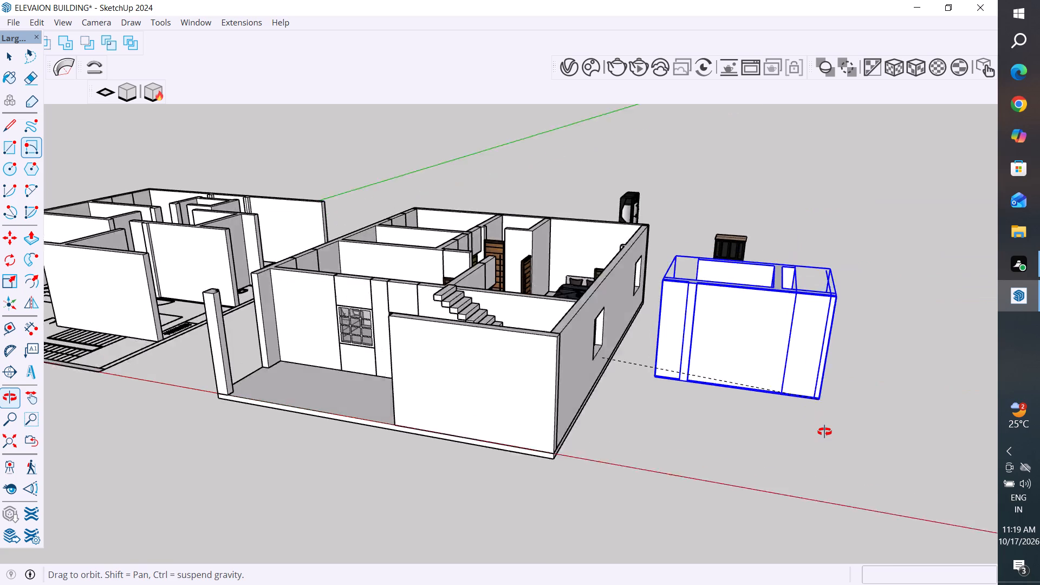
pyautogui.moveTo(824, 432); pyautogui.dragTo(830, 486, button='middle')
pyautogui.moveTo(831, 471); pyautogui.dragTo(797, 403, button='middle')
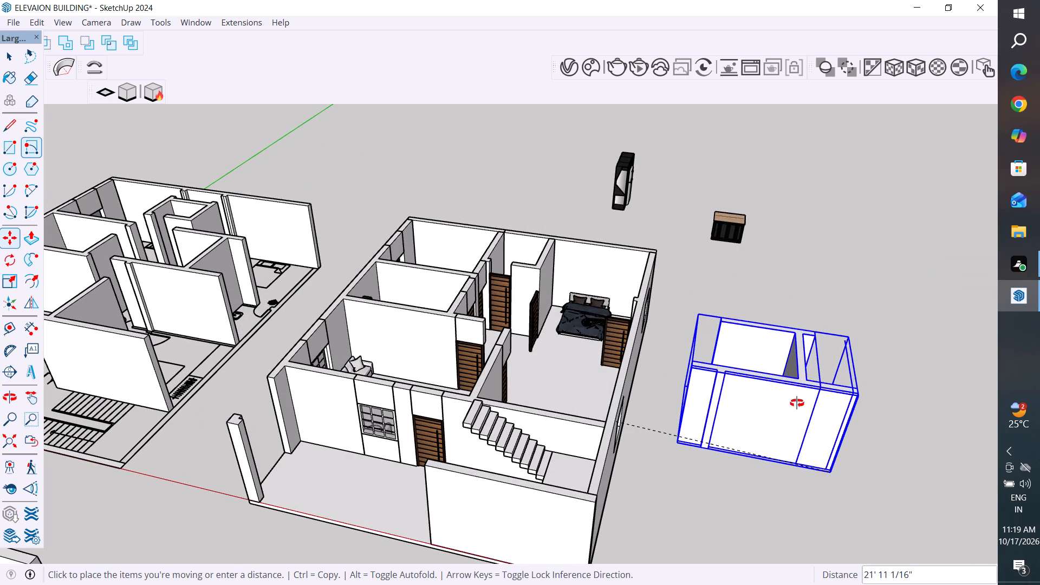
pyautogui.moveTo(797, 403); pyautogui.dragTo(640, 275, button='middle')
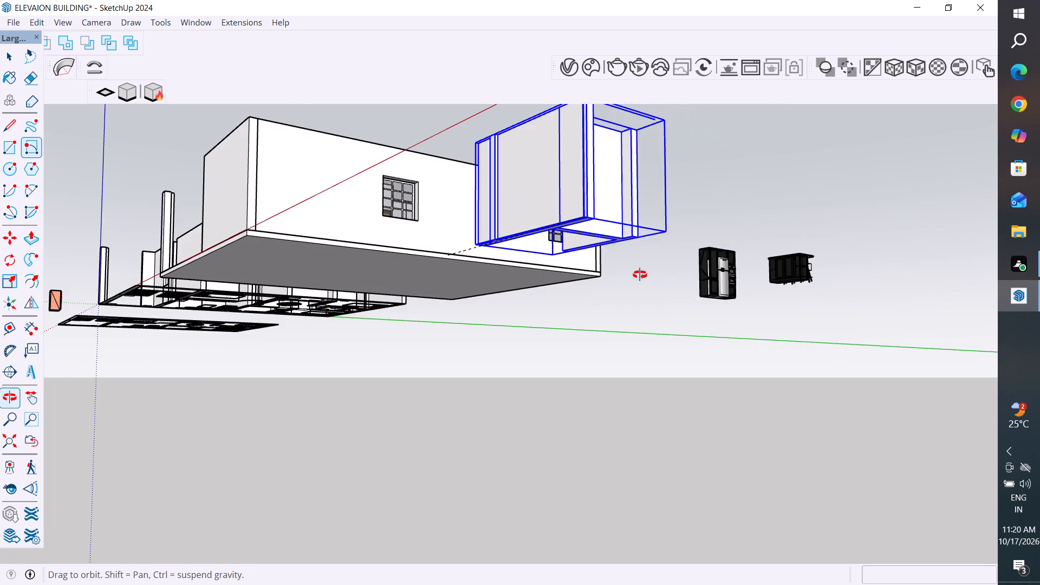
pyautogui.moveTo(640, 275); pyautogui.dragTo(591, 273, button='middle')
pyautogui.moveTo(482, 216); pyautogui.dragTo(479, 214, button='middle')
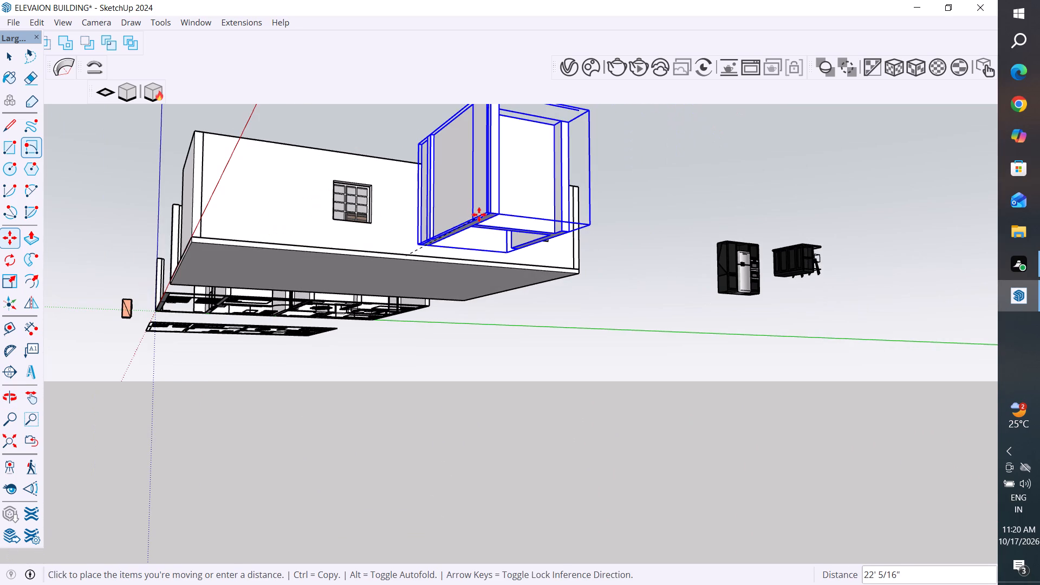
pyautogui.moveTo(479, 214); pyautogui.dragTo(691, 301, button='middle')
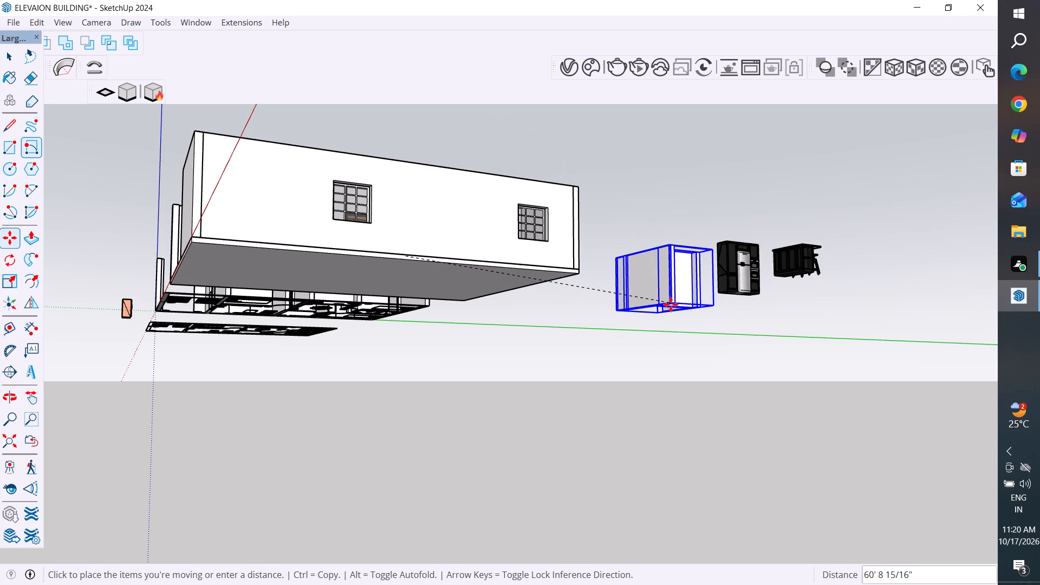
pyautogui.moveTo(676, 308); pyautogui.dragTo(846, 523, button='middle')
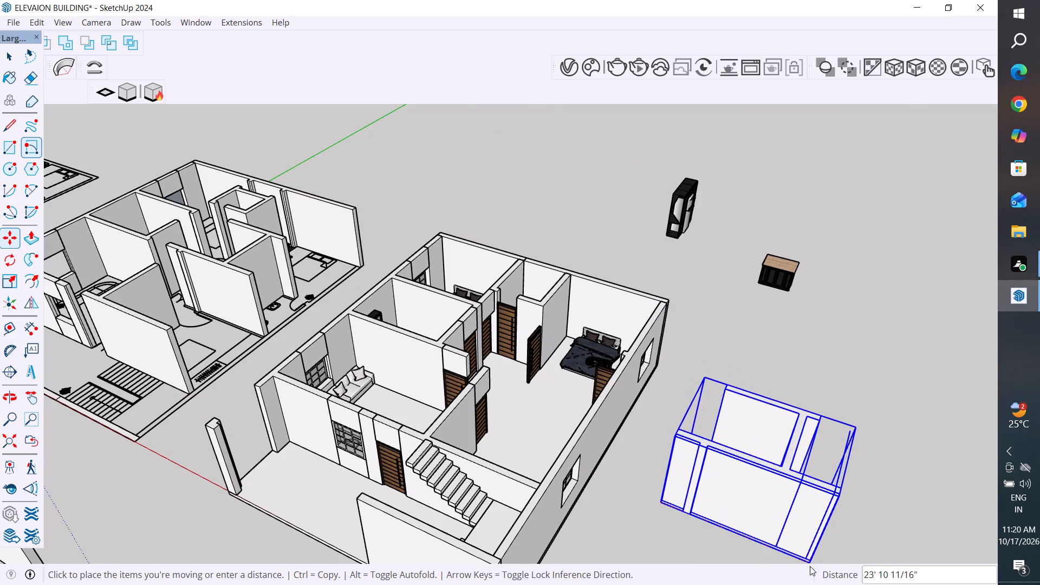
pyautogui.click(782, 552)
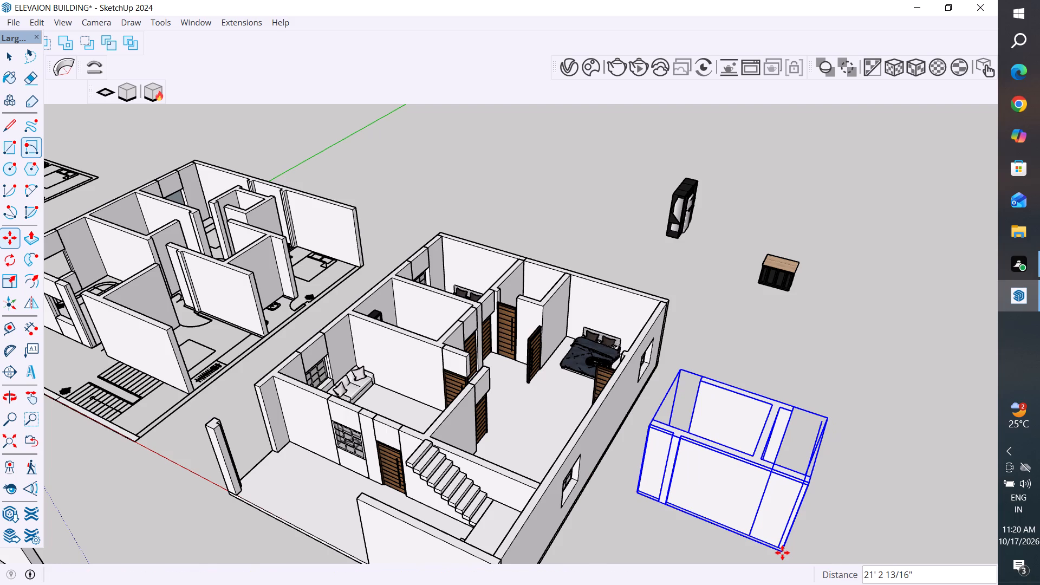
pyautogui.click(5, 58)
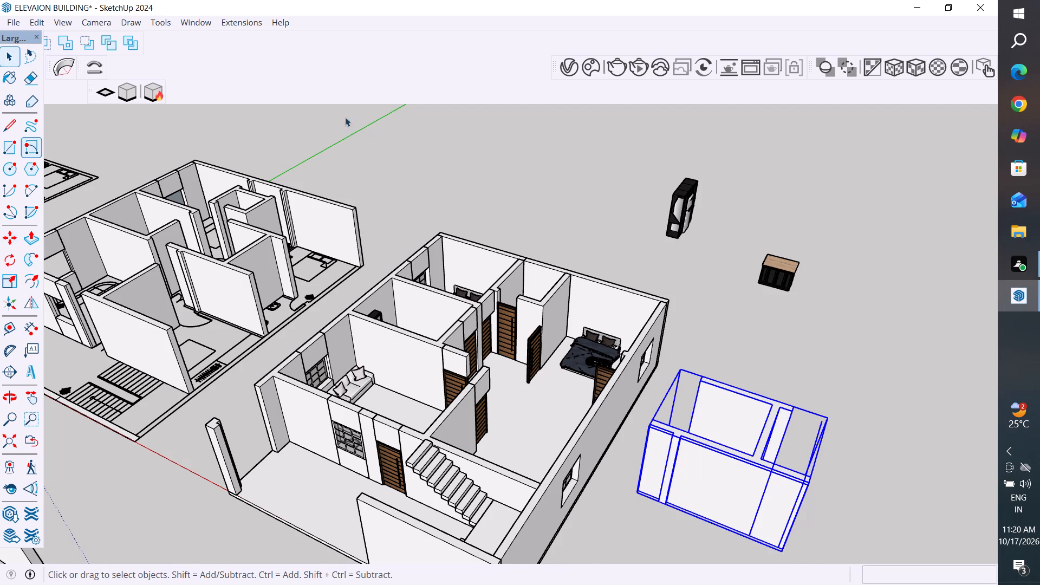
pyautogui.click(398, 129)
# Delete the two loose horizontal lines extending from the partition wall's top across the open end of the moved small room.
pyautogui.scroll(-6, 446, 258)
pyautogui.moveTo(598, 387); pyautogui.dragTo(582, 450, button='middle')
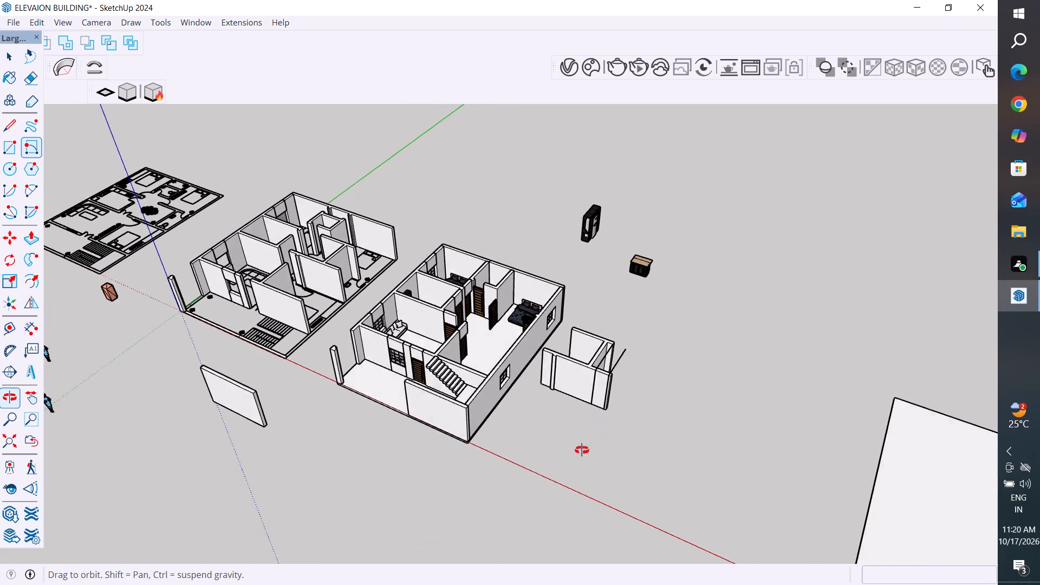
pyautogui.moveTo(582, 450); pyautogui.dragTo(577, 473, button='middle')
pyautogui.scroll(14, 587, 431)
pyautogui.moveTo(634, 407); pyautogui.dragTo(578, 422, button='middle')
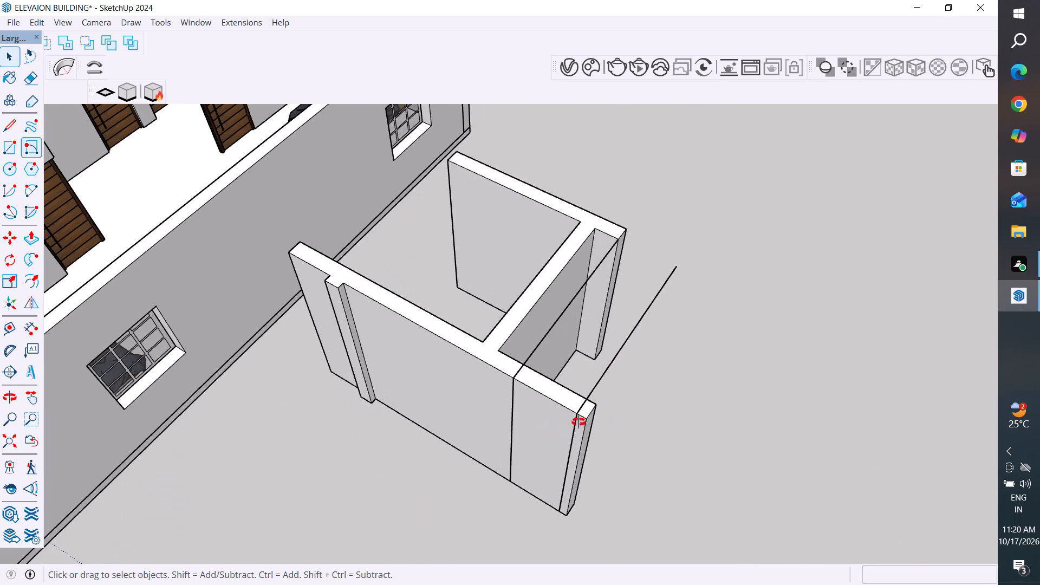
pyautogui.moveTo(578, 422); pyautogui.dragTo(223, 391, button='middle')
pyautogui.moveTo(264, 264); pyautogui.dragTo(314, 428, button='middle')
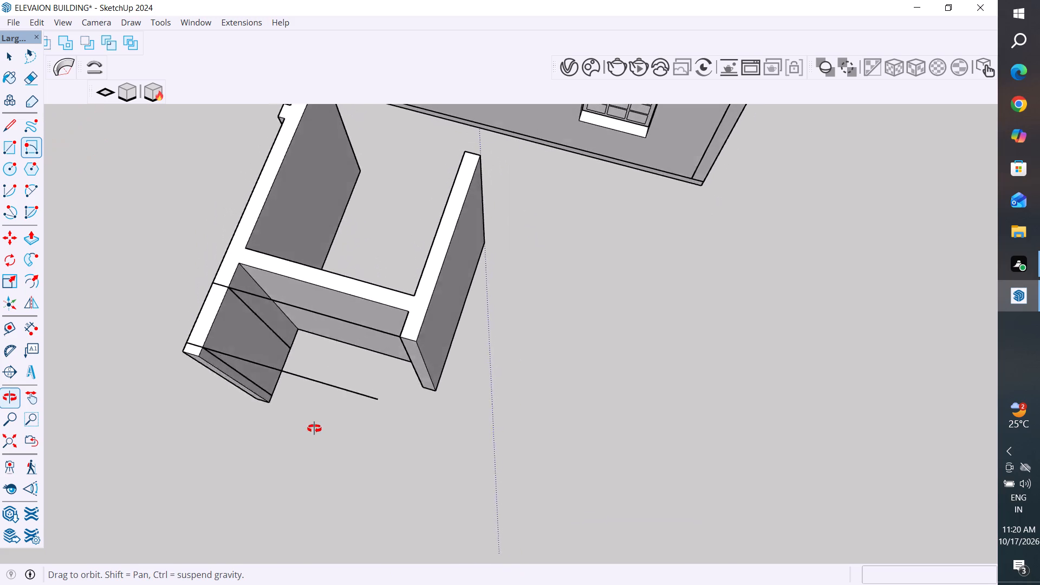
pyautogui.moveTo(314, 428); pyautogui.dragTo(323, 458, button='middle')
pyautogui.click(329, 464)
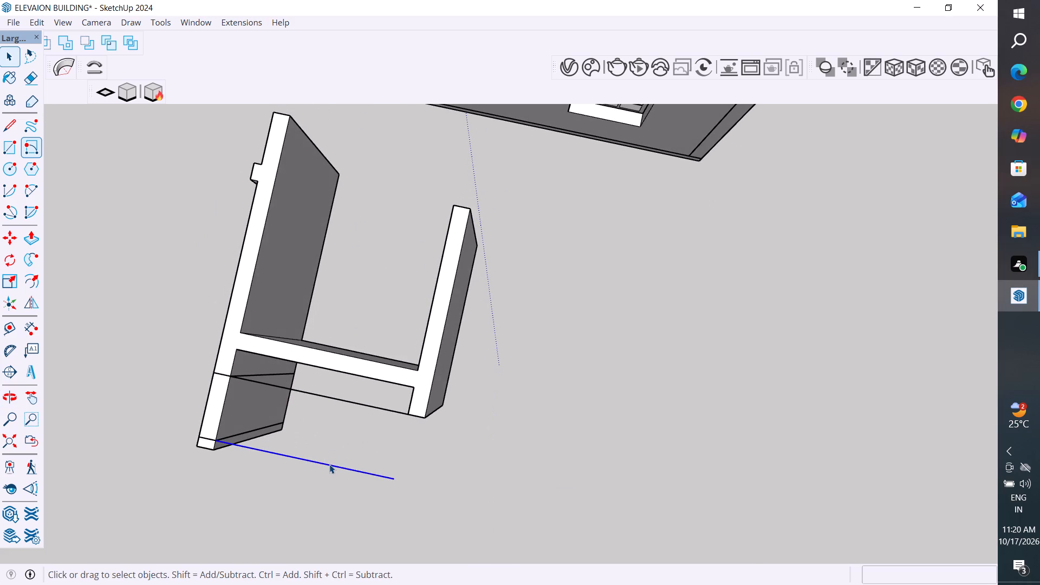
pyautogui.press('Delete')
pyautogui.click(371, 405)
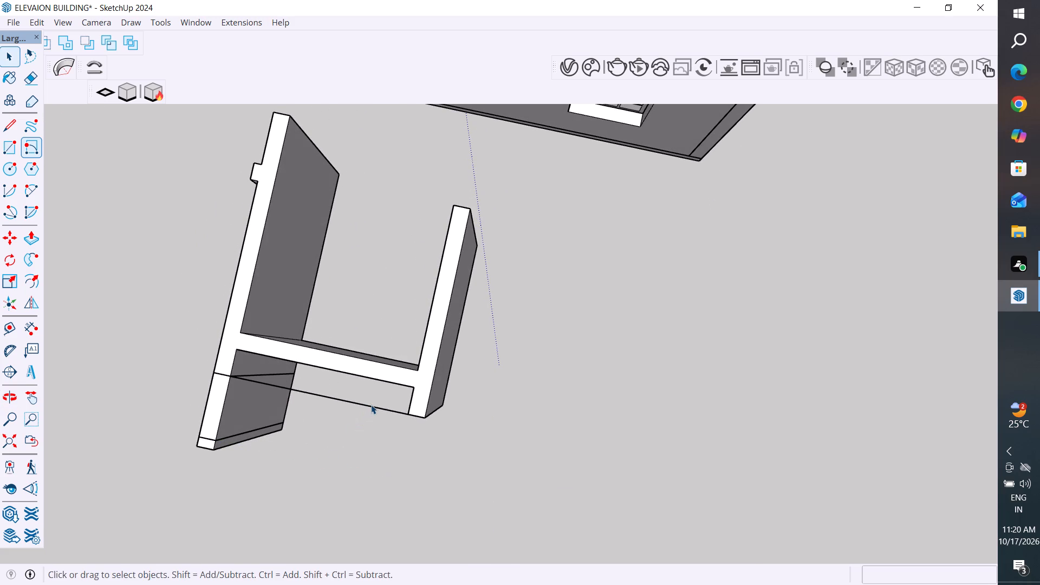
pyautogui.press('Delete')
# Explode the moved small-room wall group into loose geometry and clear the selection.
pyautogui.moveTo(356, 436); pyautogui.dragTo(340, 277, button='middle')
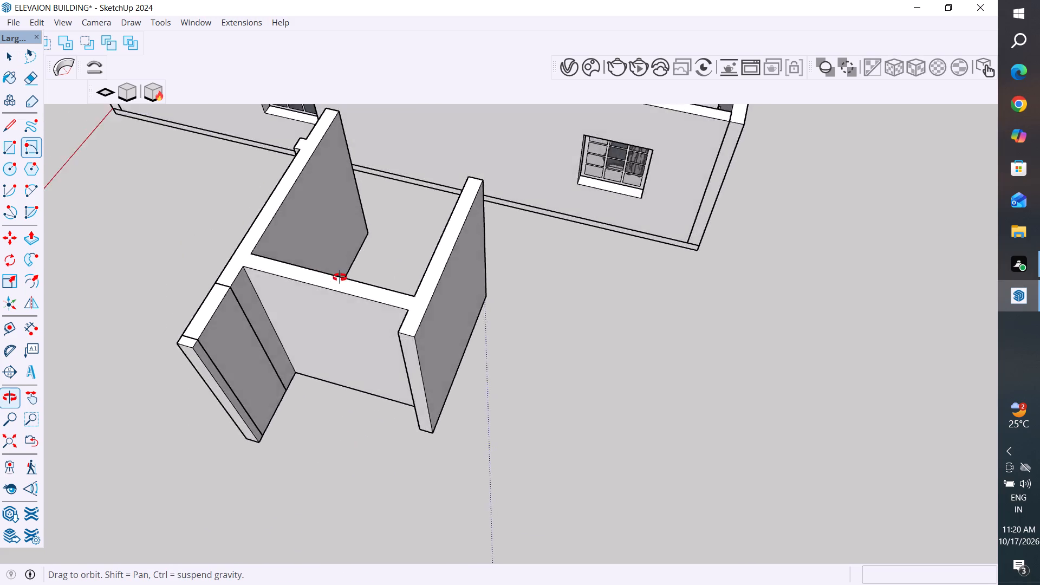
pyautogui.moveTo(340, 277); pyautogui.dragTo(842, 203, button='middle')
pyautogui.scroll(-5, 695, 310)
pyautogui.click(639, 450)
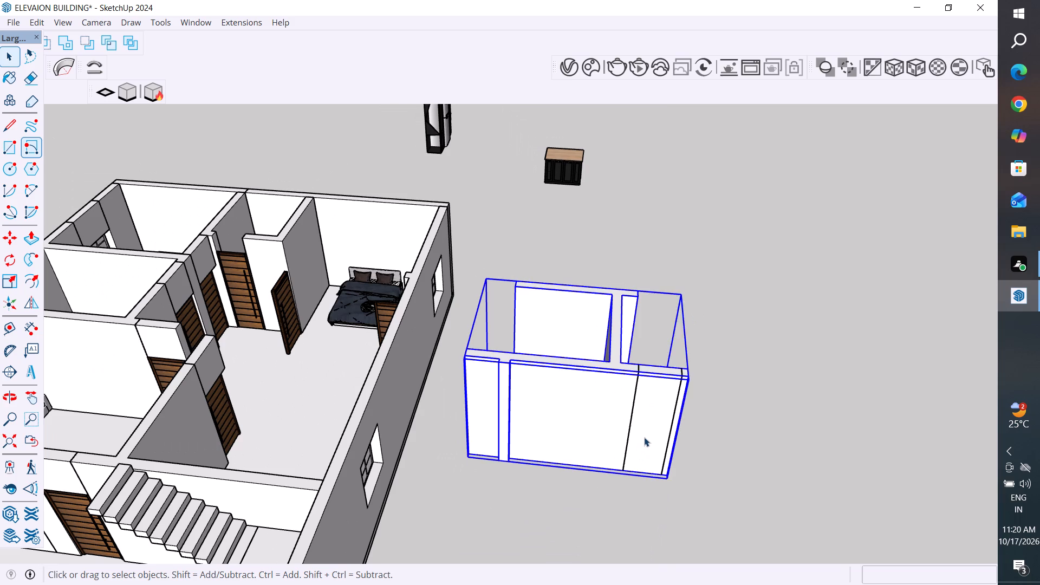
pyautogui.rightClick(647, 426)
pyautogui.click(688, 124)
pyautogui.click(757, 283)
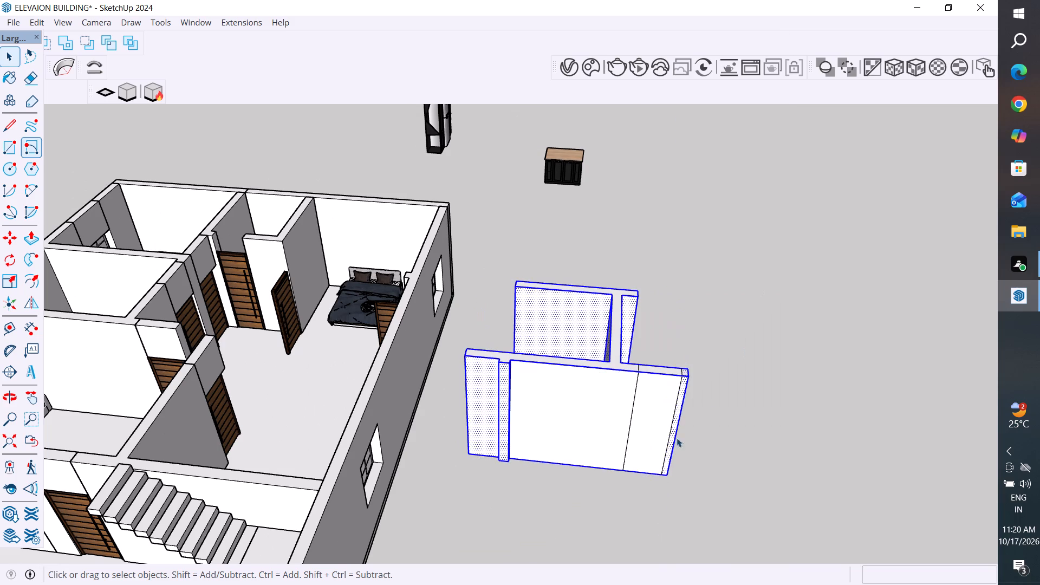
# Delete the front, back and bottom faces of the marked section near the free end of the long partition wall.
pyautogui.click(653, 393)
pyautogui.press('Delete')
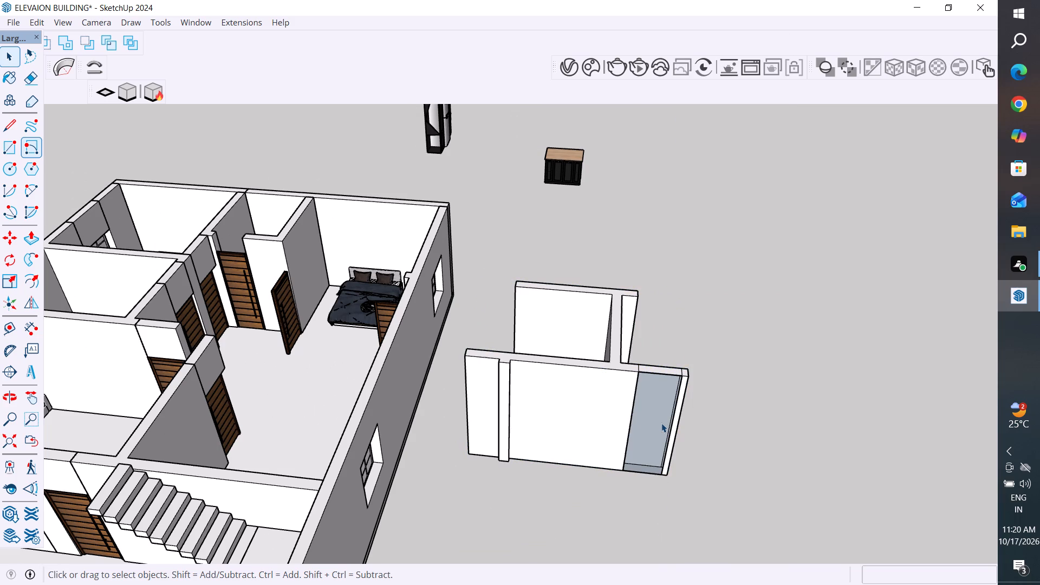
pyautogui.click(657, 409)
pyautogui.press('Delete')
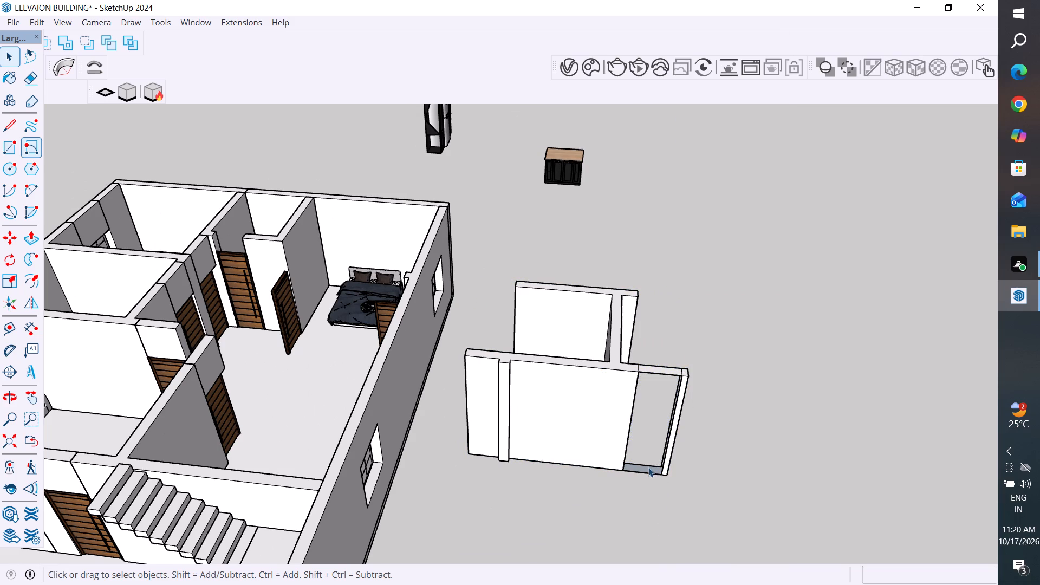
pyautogui.scroll(9, 648, 471)
pyautogui.click(649, 469)
pyautogui.press('Delete')
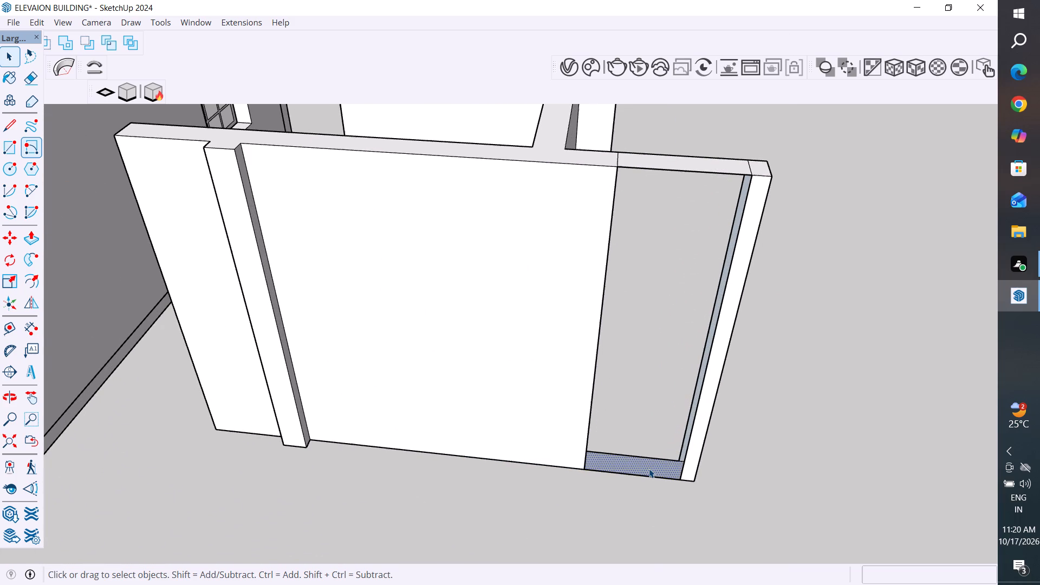
# Delete the rear bottom edge left across the opening, and select its front bottom edge.
pyautogui.click(664, 457)
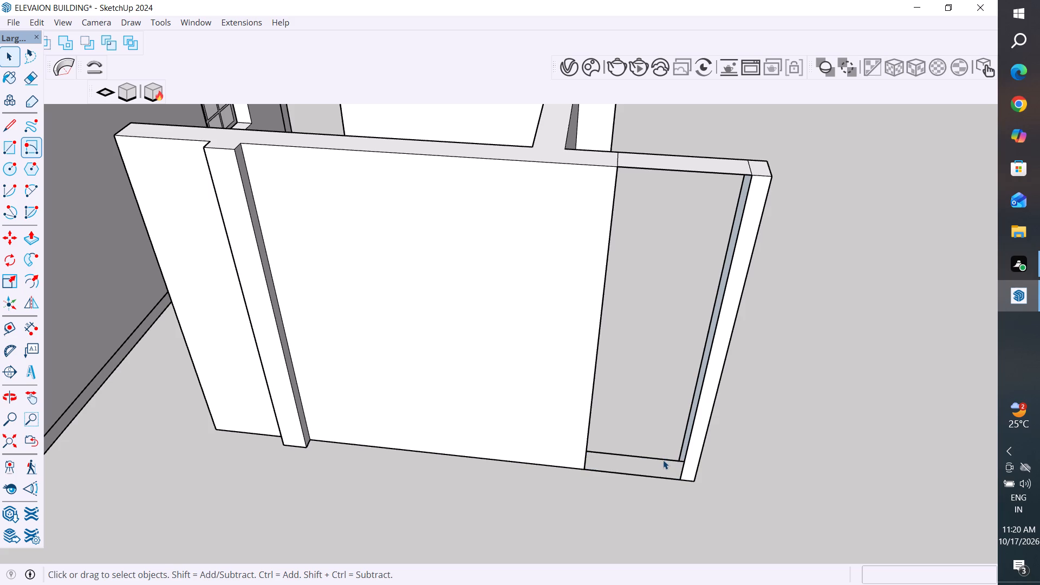
pyautogui.click(663, 460)
pyautogui.press('Delete')
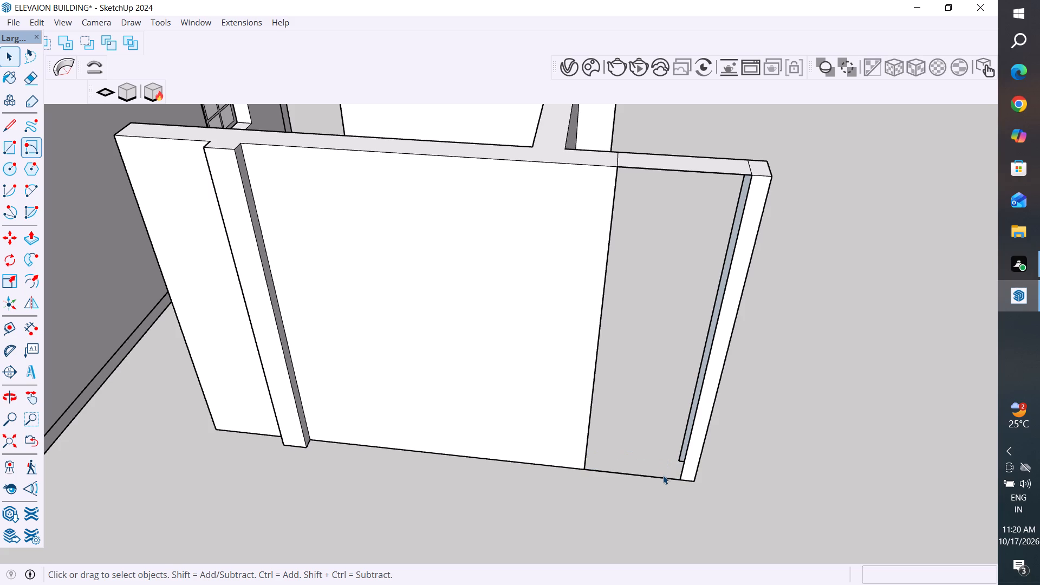
pyautogui.click(663, 477)
pyautogui.scroll(3, 712, 173)
pyautogui.scroll(1, 808, 139)
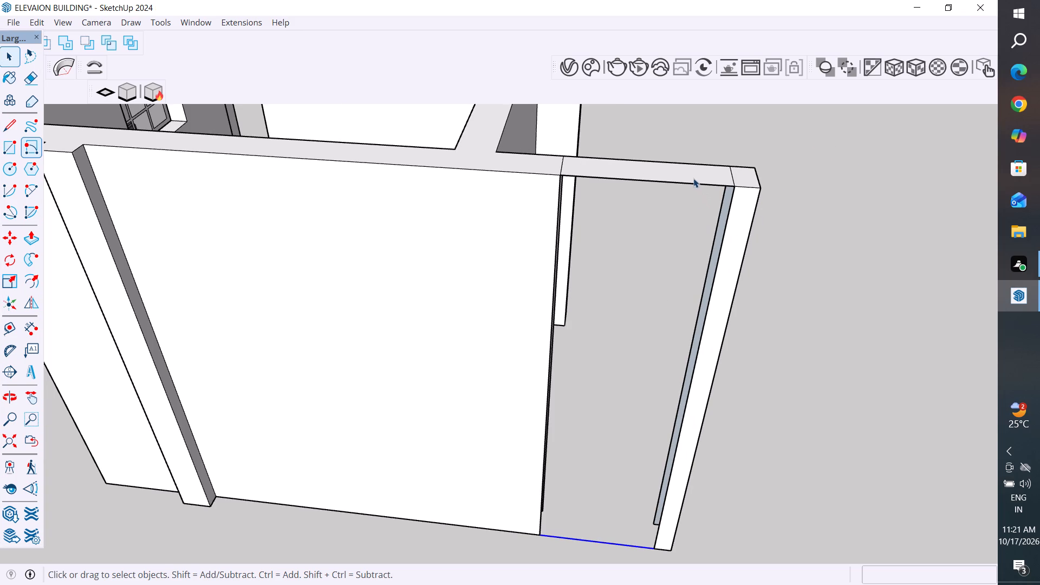
# Delete the top face of the marked section near the partition wall's free end, and its front and rear top edges.
pyautogui.click(693, 178)
pyautogui.press('Delete')
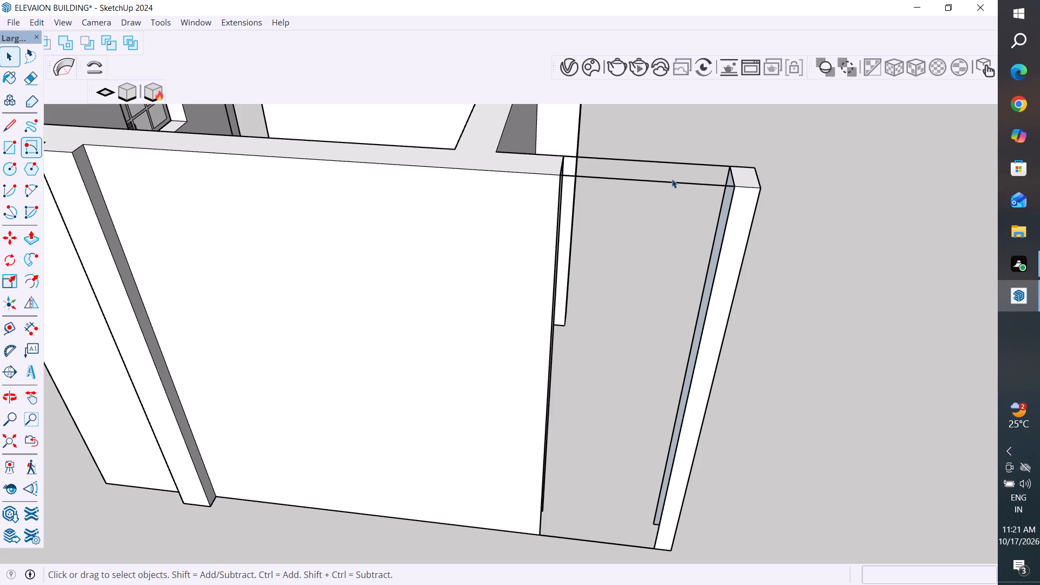
pyautogui.click(675, 183)
pyautogui.press('Delete')
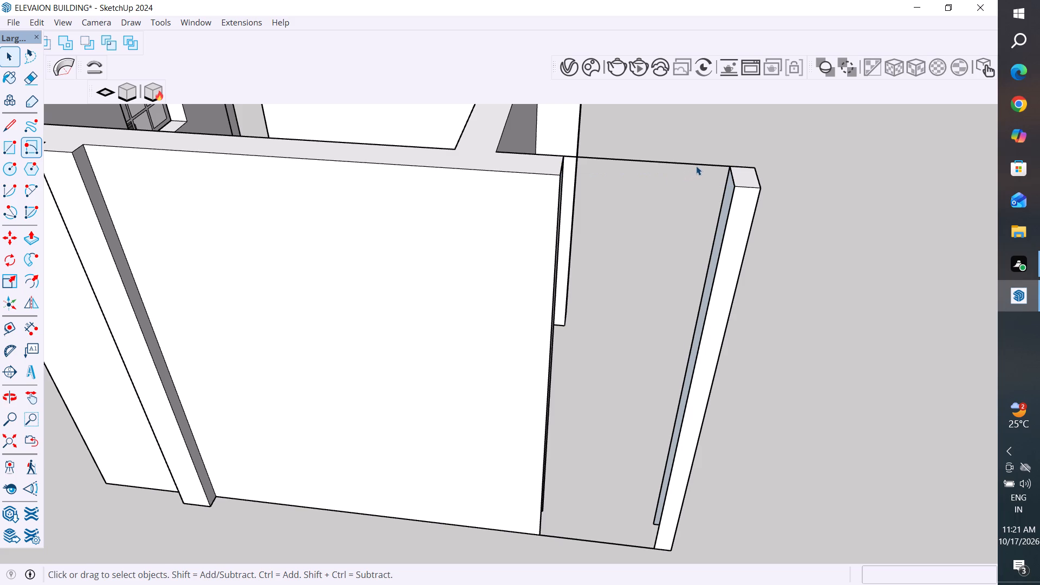
pyautogui.click(696, 166)
pyautogui.scroll(-3, 652, 306)
pyautogui.moveTo(662, 314); pyautogui.dragTo(681, 331, button='middle')
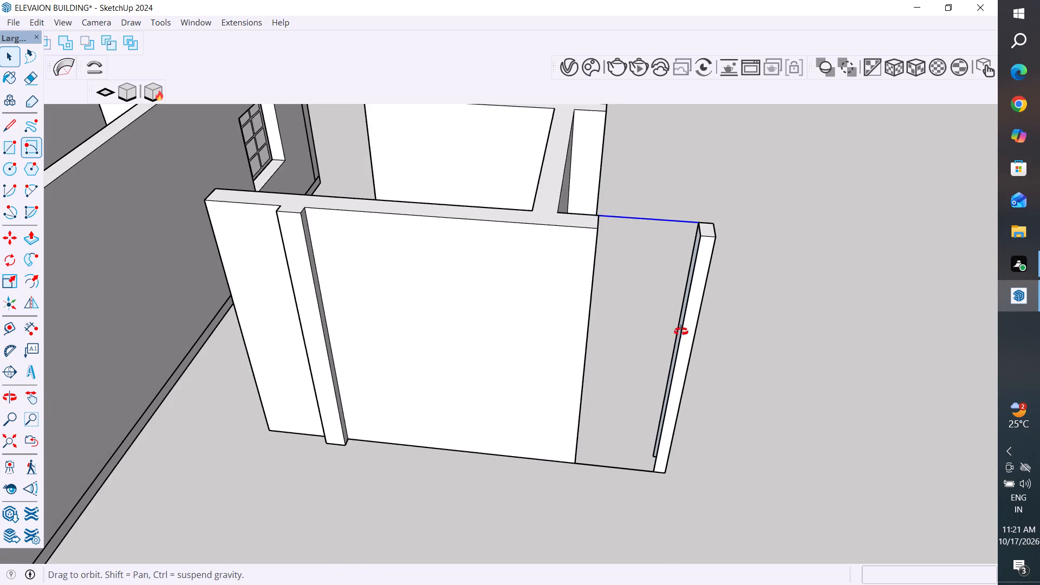
pyautogui.moveTo(681, 331); pyautogui.dragTo(692, 375, button='middle')
pyautogui.press('Delete')
# Delete the last bottom edge spanning the opening between the partition wall and the detached end post.
pyautogui.moveTo(729, 331); pyautogui.dragTo(720, 346, button='middle')
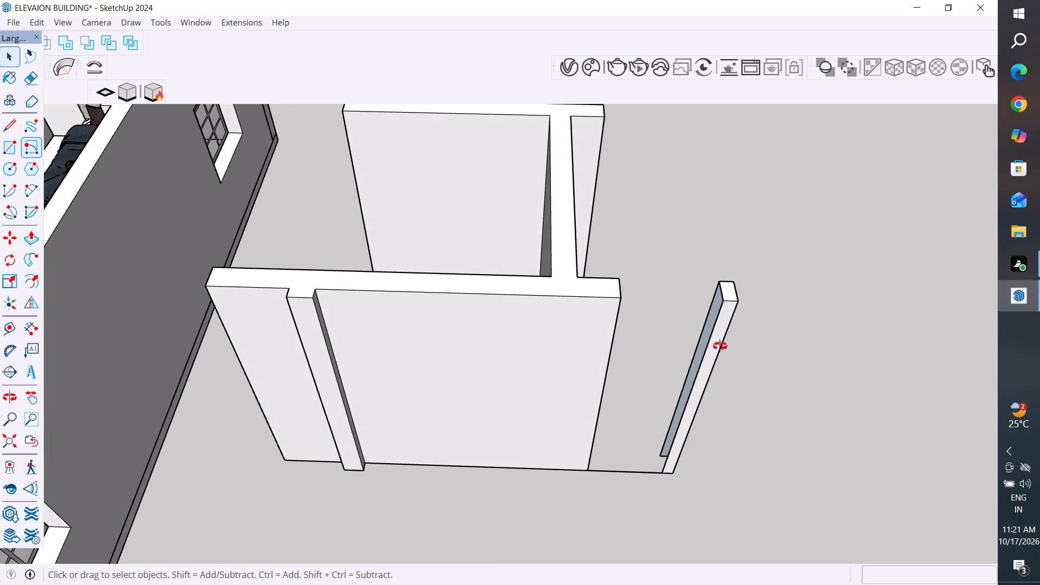
pyautogui.moveTo(720, 346); pyautogui.dragTo(245, 414, button='middle')
pyautogui.scroll(3, 412, 433)
pyautogui.moveTo(497, 452); pyautogui.dragTo(472, 459, button='middle')
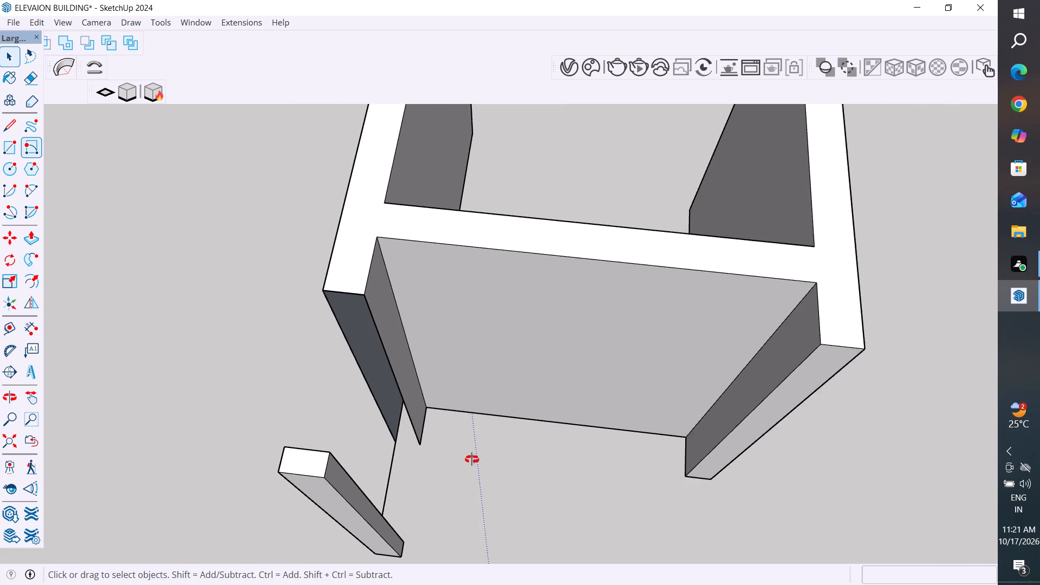
pyautogui.moveTo(472, 459); pyautogui.dragTo(365, 467, button='middle')
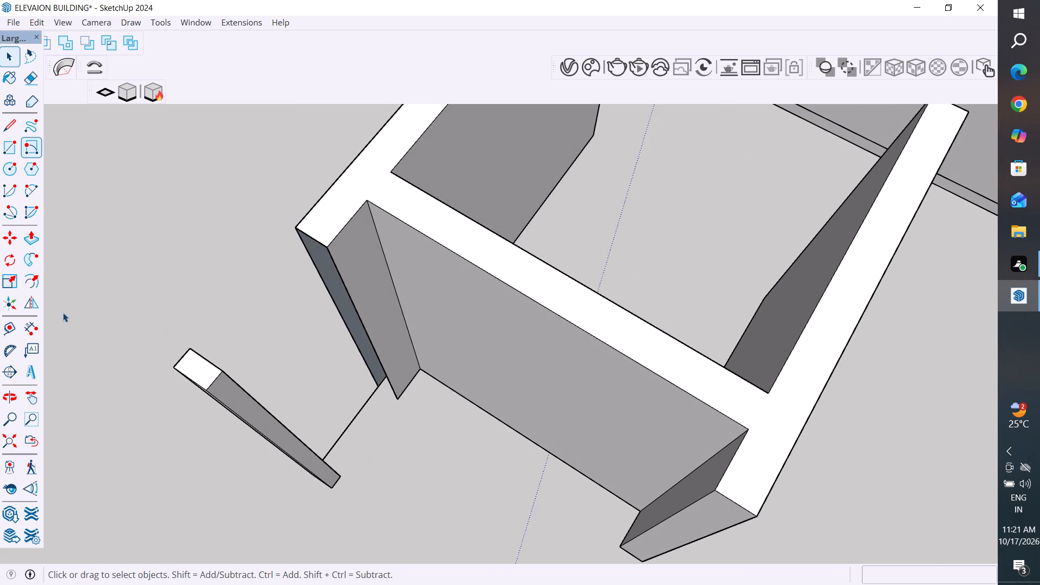
pyautogui.click(348, 428)
pyautogui.press('Delete')
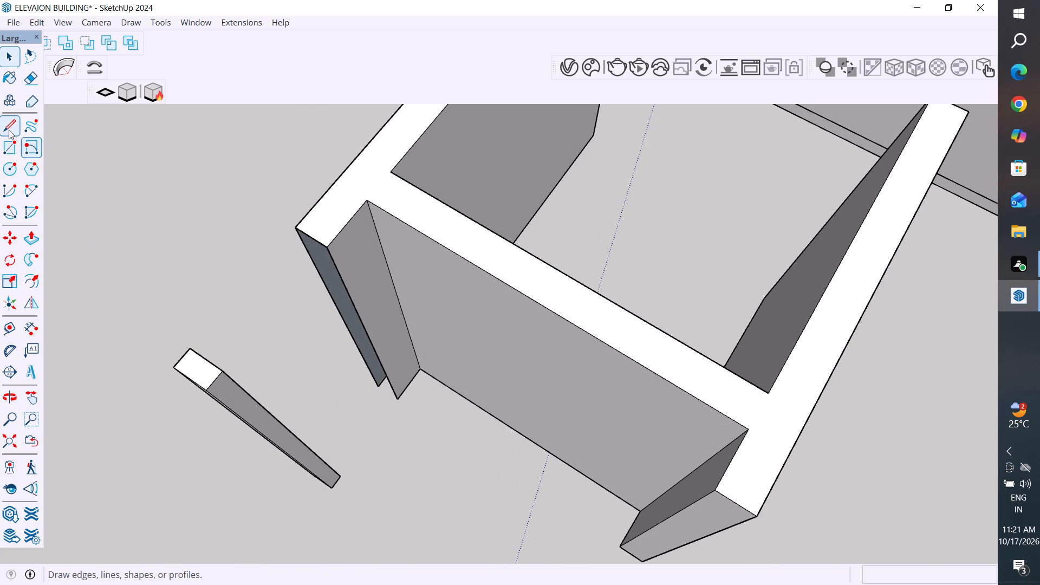
# Draw a 9" line across the wall's base on each side of the opening to close both cut ends.
pyautogui.click(9, 130)
pyautogui.scroll(3, 392, 389)
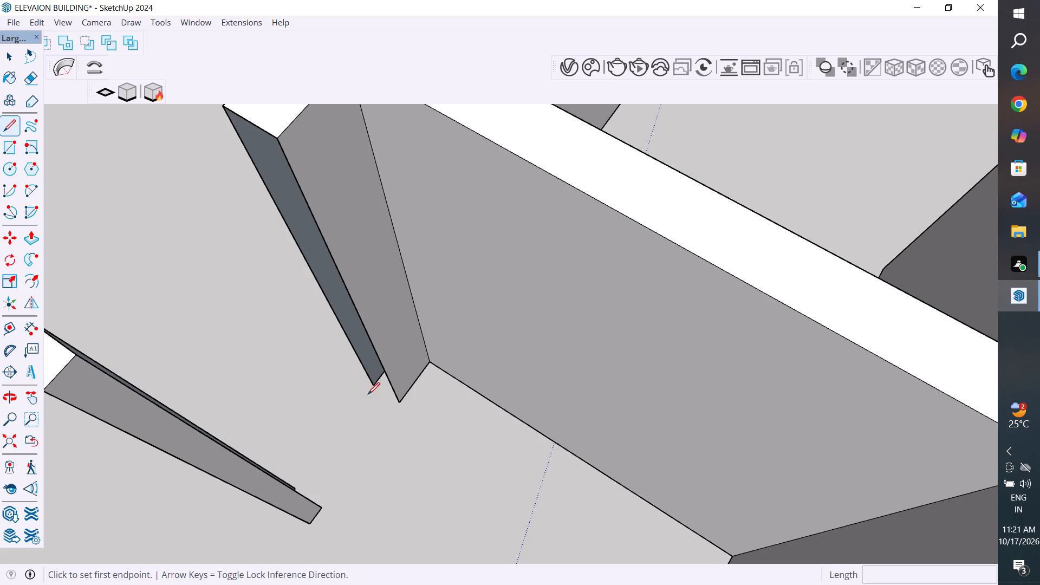
pyautogui.click(374, 386)
pyautogui.click(398, 405)
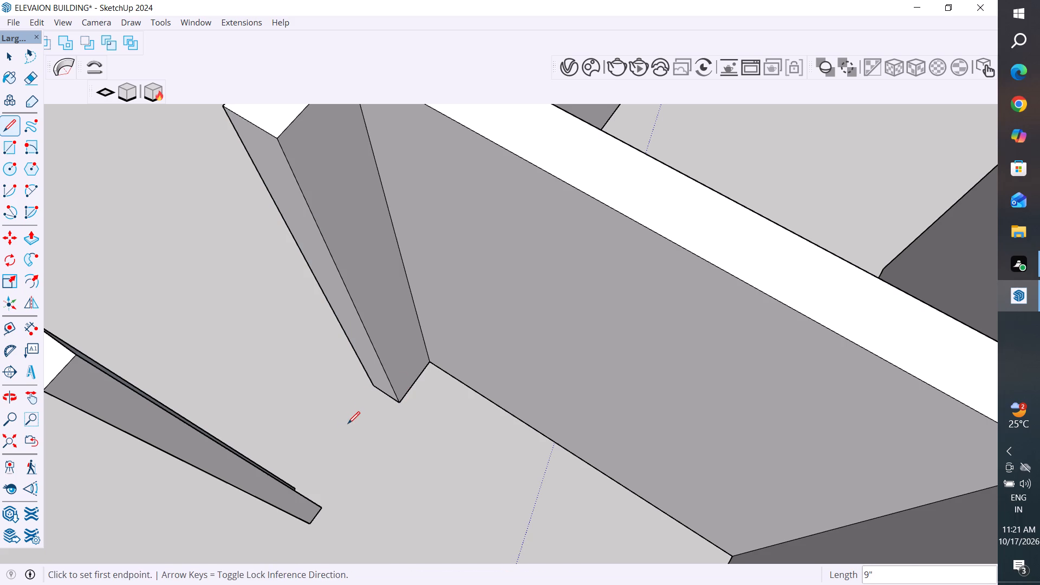
pyautogui.press('Escape')
pyautogui.moveTo(487, 432); pyautogui.dragTo(411, 452, button='middle')
pyautogui.scroll(4, 264, 419)
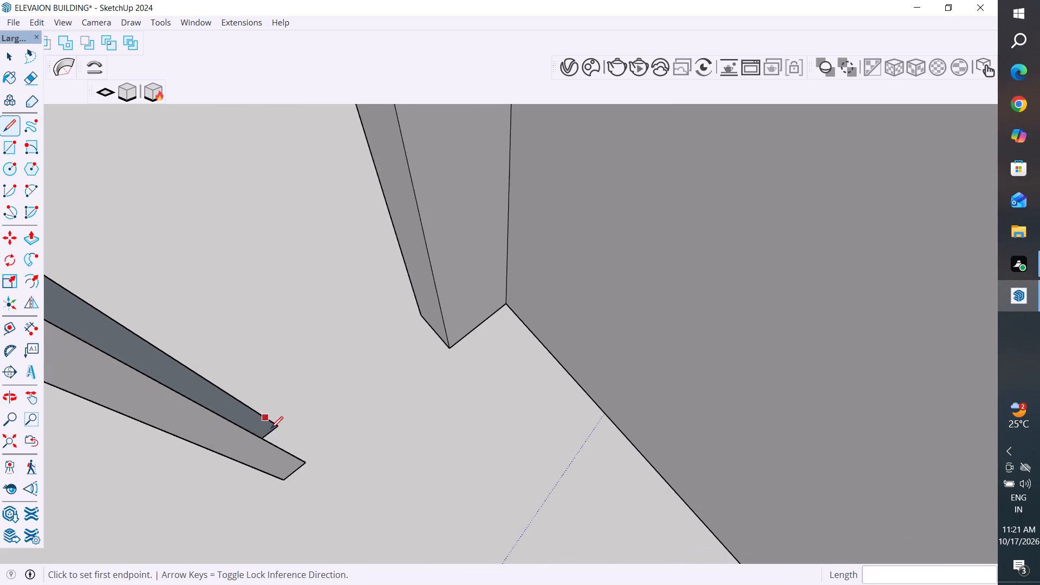
pyautogui.click(278, 430)
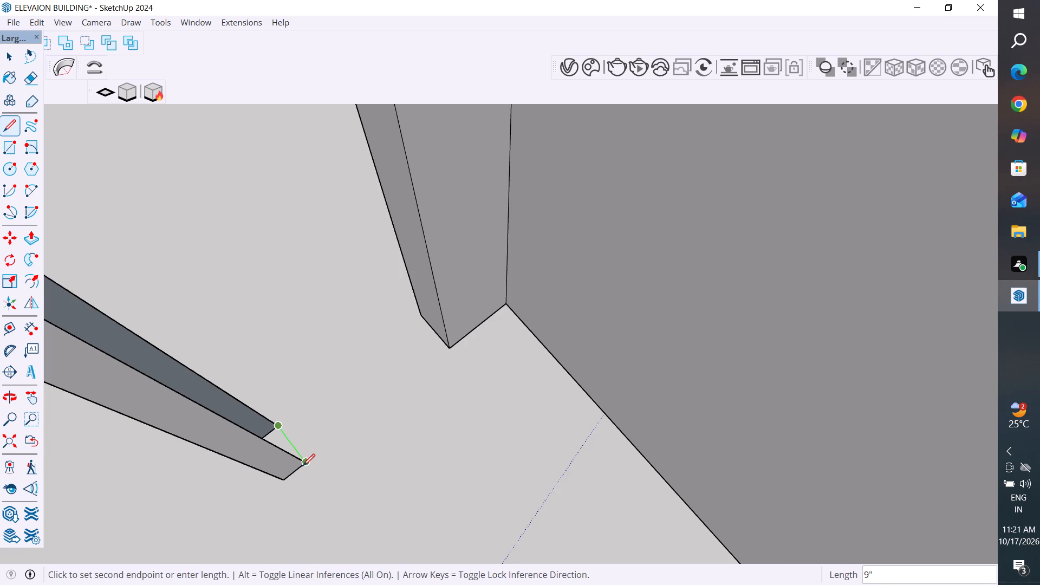
pyautogui.click(303, 466)
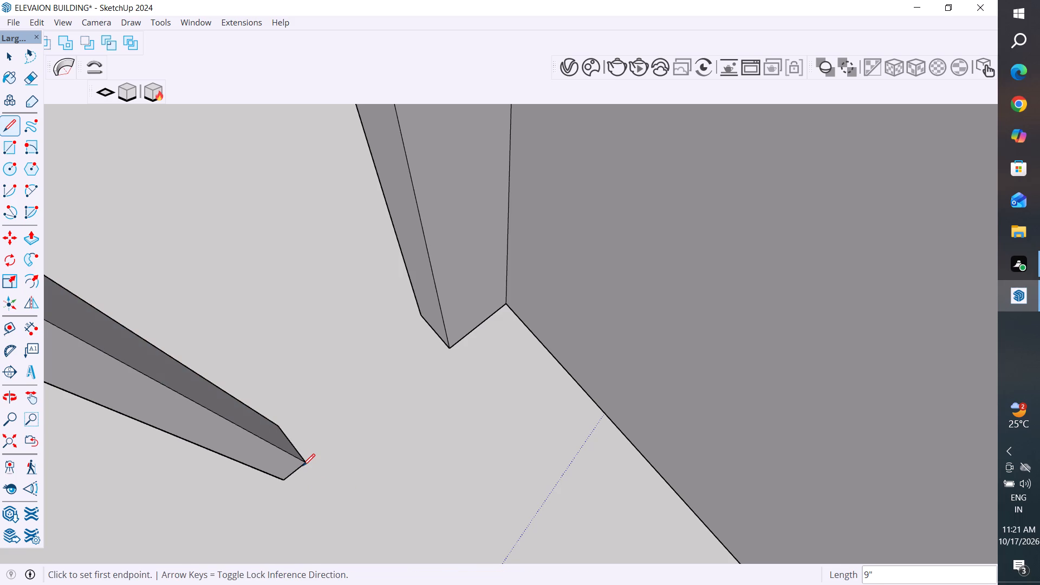
# Group all the loose small-room walls together with the detached end post, and clear the selection.
pyautogui.scroll(-9, 303, 466)
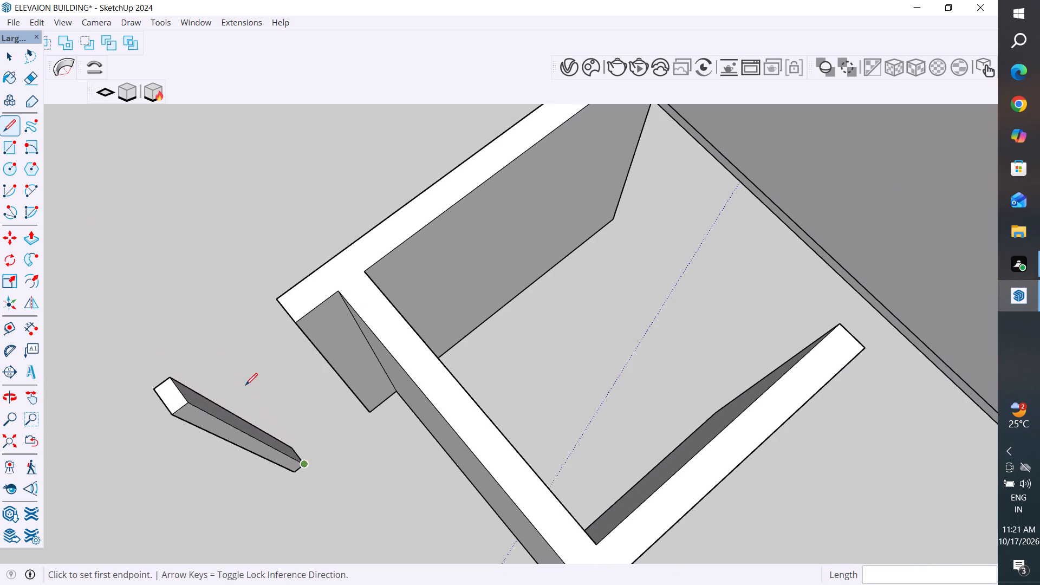
pyautogui.click(14, 49)
pyautogui.click(196, 209)
pyautogui.scroll(-2, 331, 378)
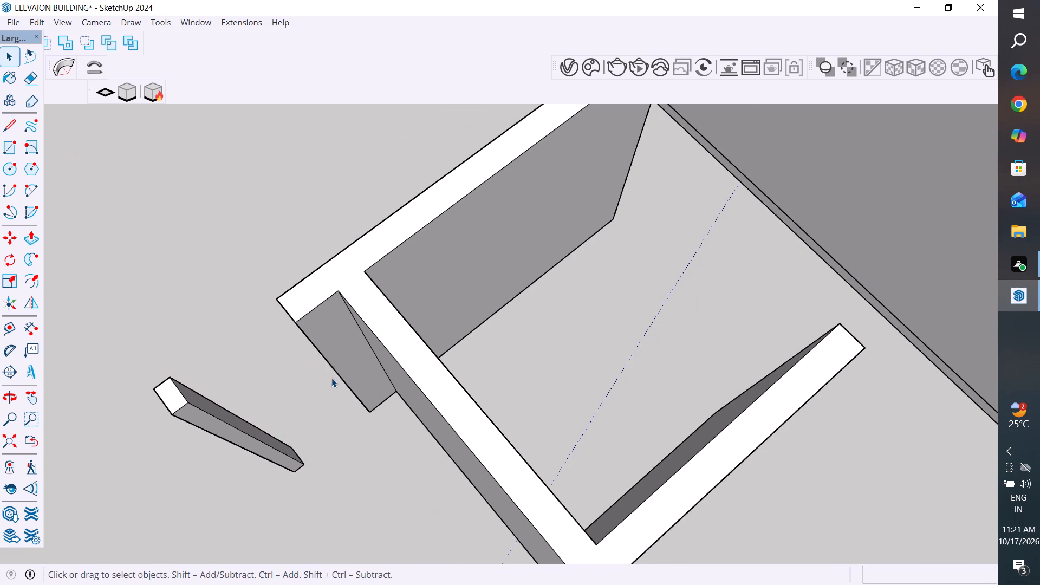
pyautogui.scroll(-4, 331, 378)
pyautogui.moveTo(350, 390); pyautogui.dragTo(870, 341, button='middle')
pyautogui.moveTo(657, 418); pyautogui.dragTo(812, 382, button='middle')
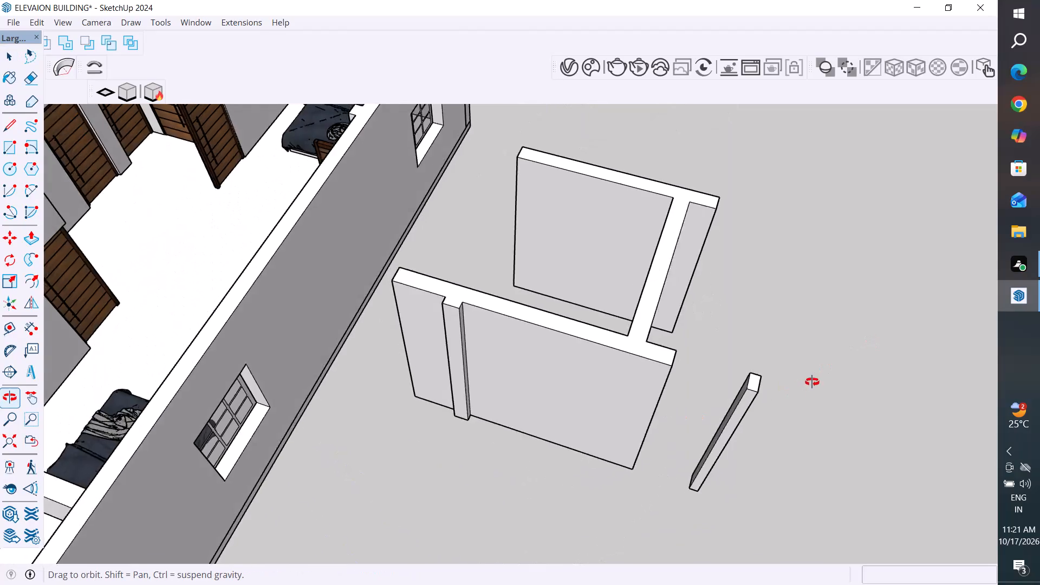
pyautogui.moveTo(812, 382); pyautogui.dragTo(817, 380, button='middle')
pyautogui.scroll(-3, 643, 413)
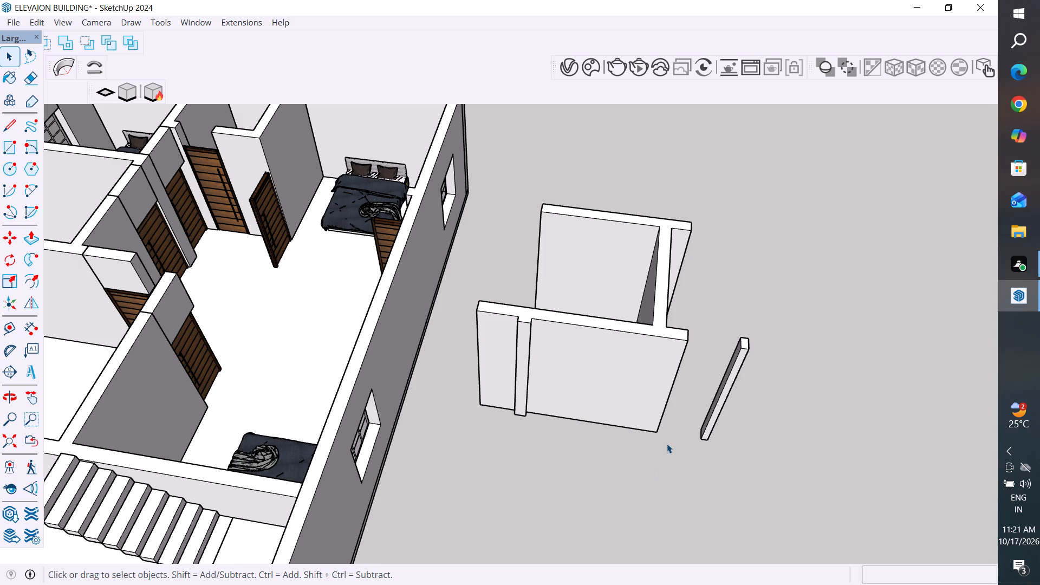
pyautogui.scroll(-3, 689, 414)
pyautogui.moveTo(692, 414); pyautogui.dragTo(747, 352, button='middle')
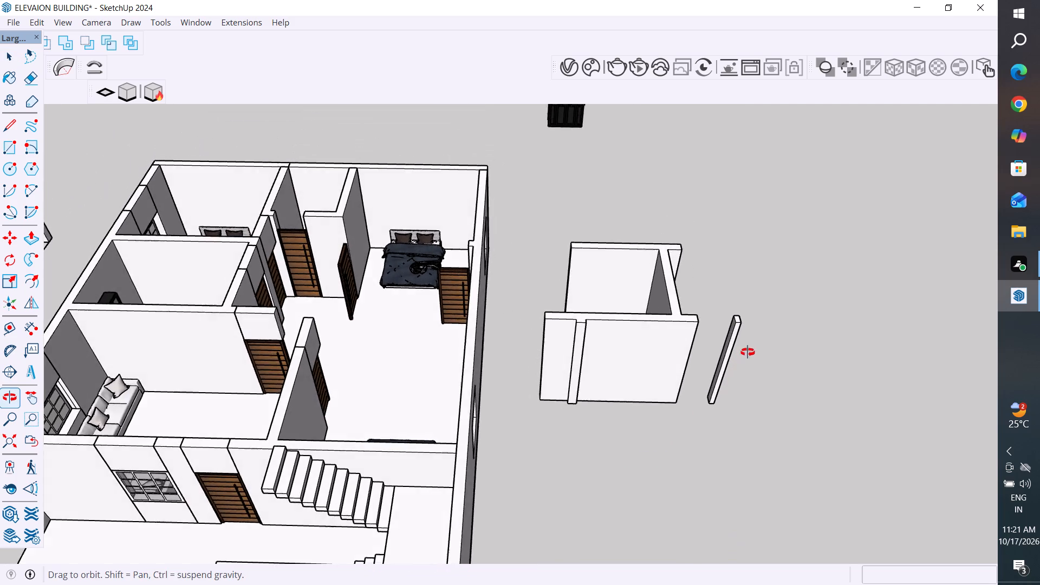
pyautogui.moveTo(747, 352); pyautogui.dragTo(739, 384, button='middle')
pyautogui.moveTo(775, 222); pyautogui.dragTo(535, 438)
pyautogui.rightClick(599, 356)
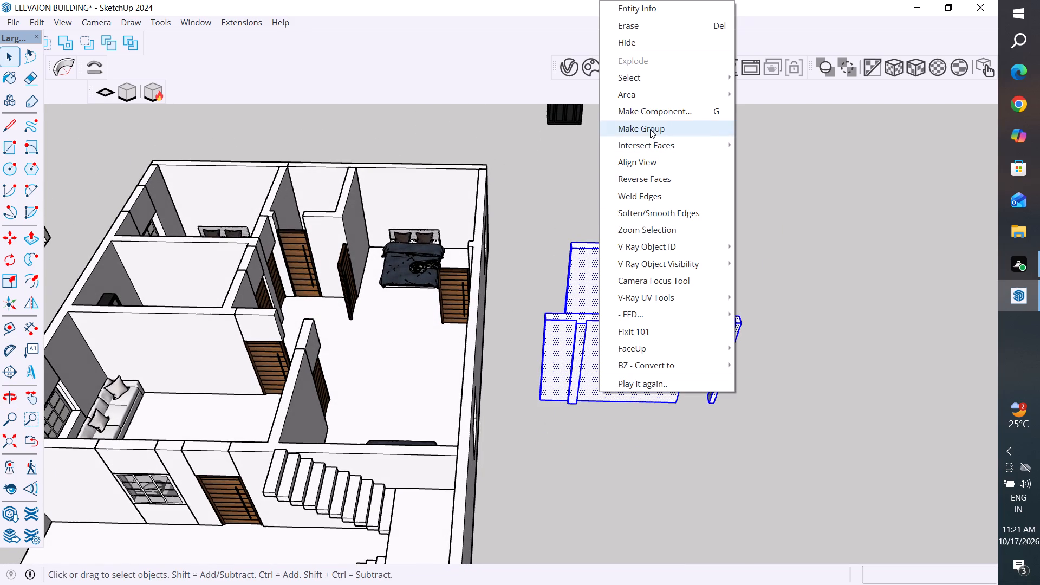
pyautogui.click(650, 129)
pyautogui.click(846, 291)
# Move the small-room wall group about 20' 5 13/16" back into the house, bringing the end post's bottom corner to the long side wall.
pyautogui.scroll(-3, 846, 291)
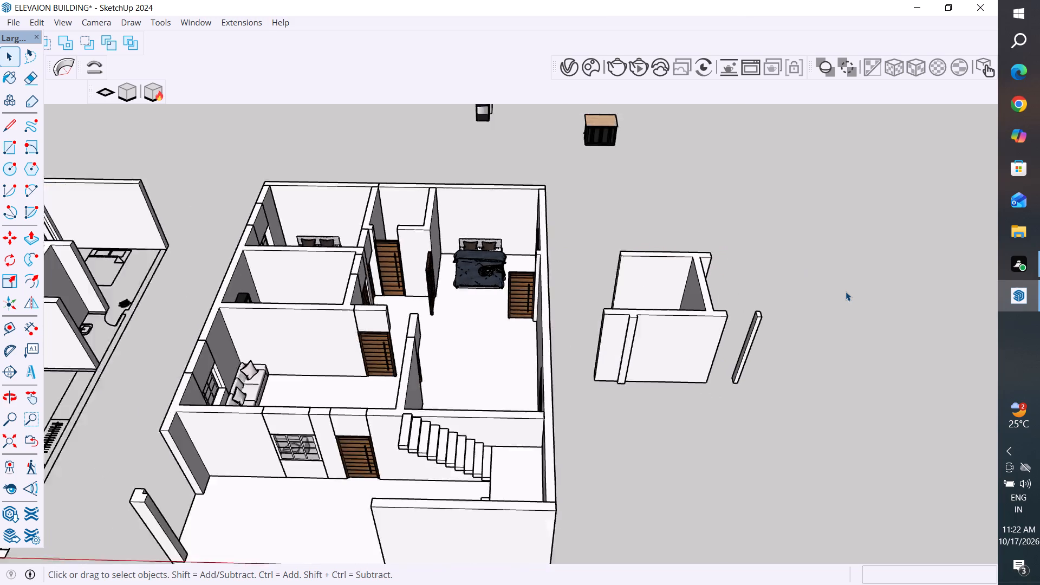
pyautogui.scroll(-2, 846, 291)
pyautogui.moveTo(850, 294); pyautogui.dragTo(676, 505, button='middle')
pyautogui.moveTo(746, 481); pyautogui.dragTo(936, 421, button='middle')
pyautogui.scroll(1, 739, 428)
pyautogui.moveTo(704, 425); pyautogui.dragTo(710, 471, button='middle')
pyautogui.scroll(3, 673, 412)
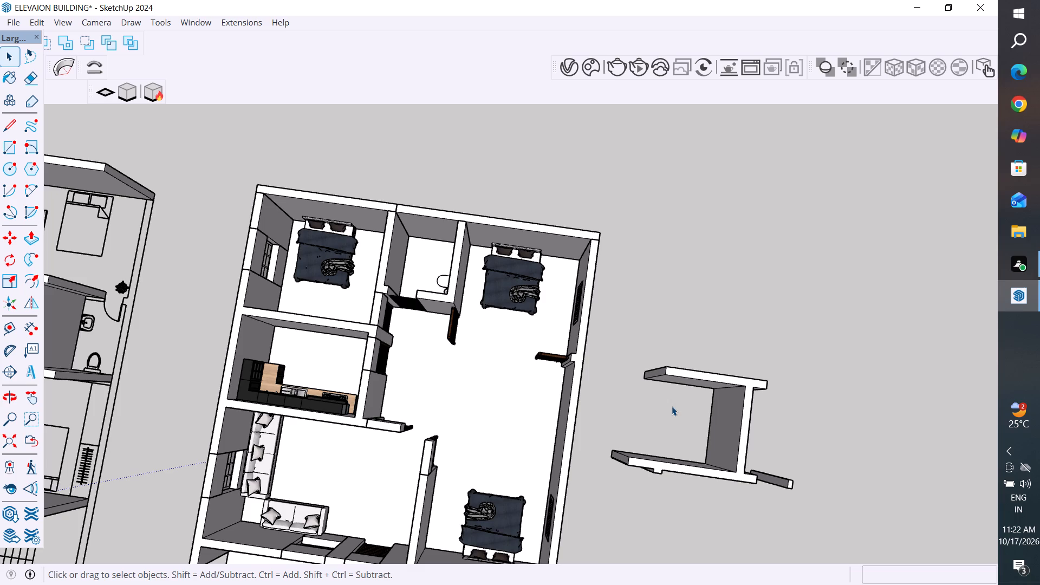
pyautogui.moveTo(827, 469); pyautogui.dragTo(632, 332, button='middle')
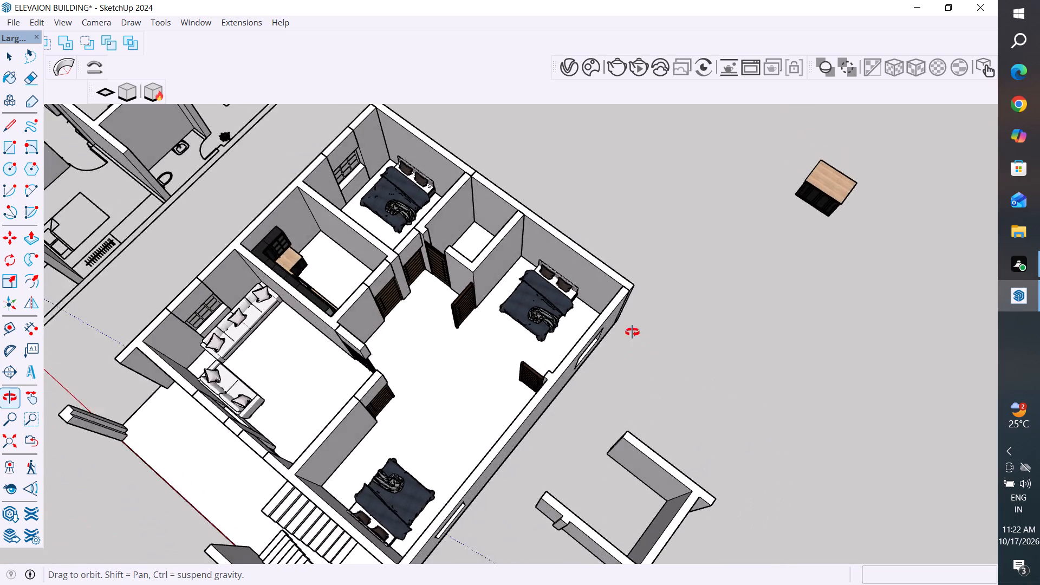
pyautogui.moveTo(632, 332); pyautogui.dragTo(629, 300, button='middle')
pyautogui.moveTo(664, 452); pyautogui.dragTo(648, 350, button='middle')
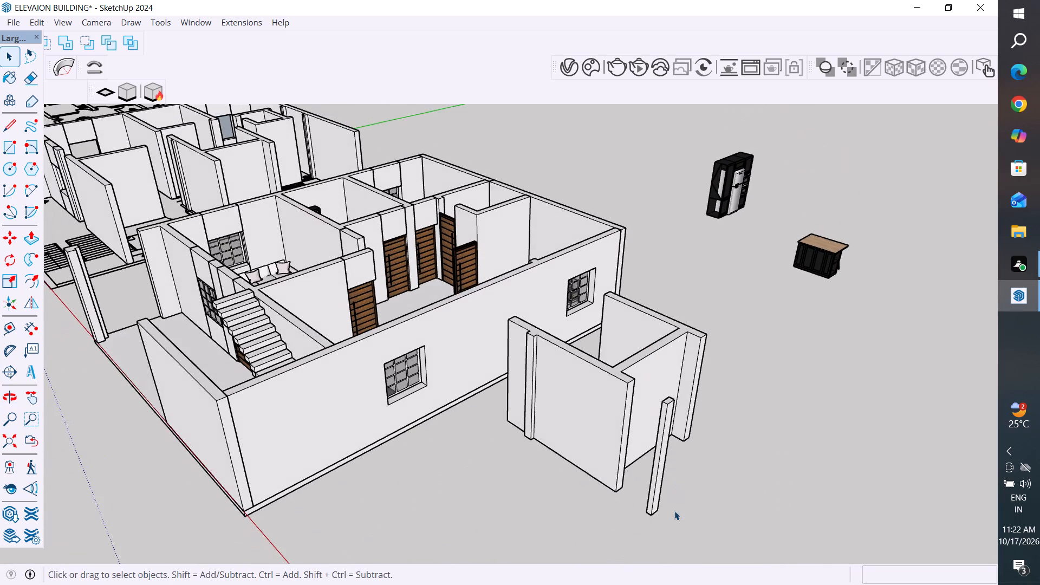
pyautogui.scroll(1, 674, 511)
pyautogui.click(653, 494)
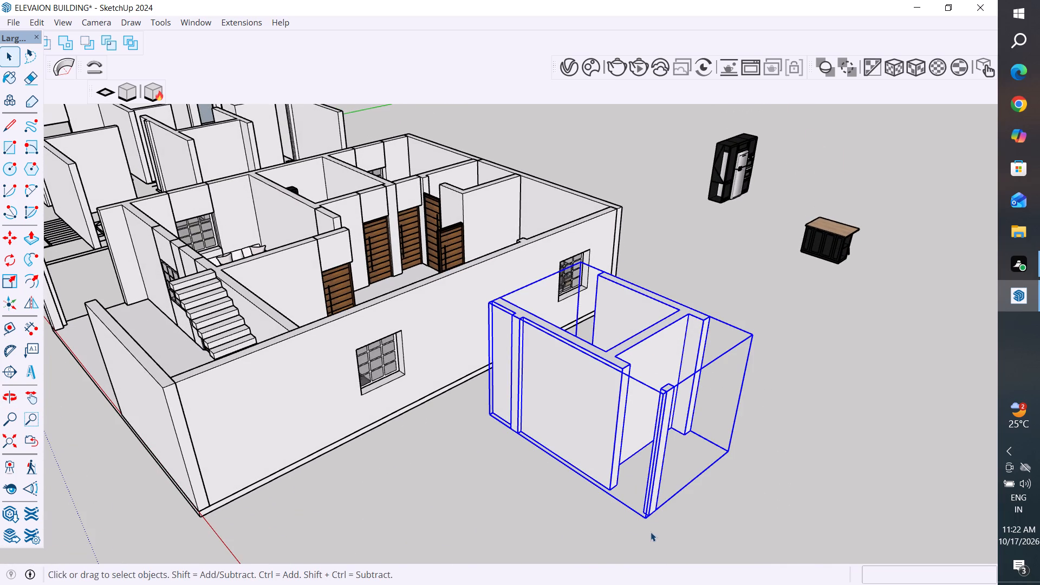
pyautogui.press('m')
pyautogui.click(648, 523)
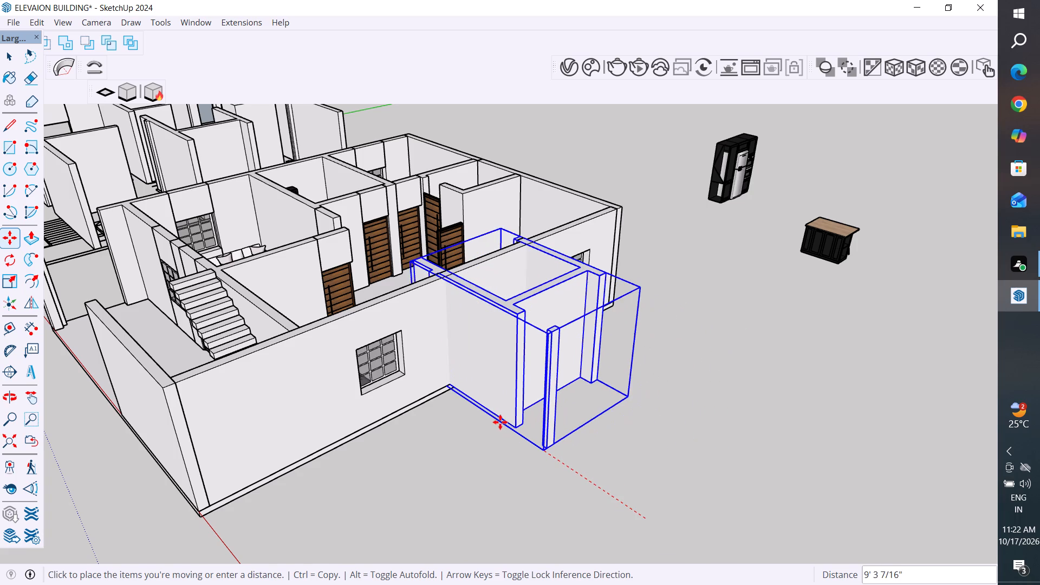
pyautogui.click(442, 382)
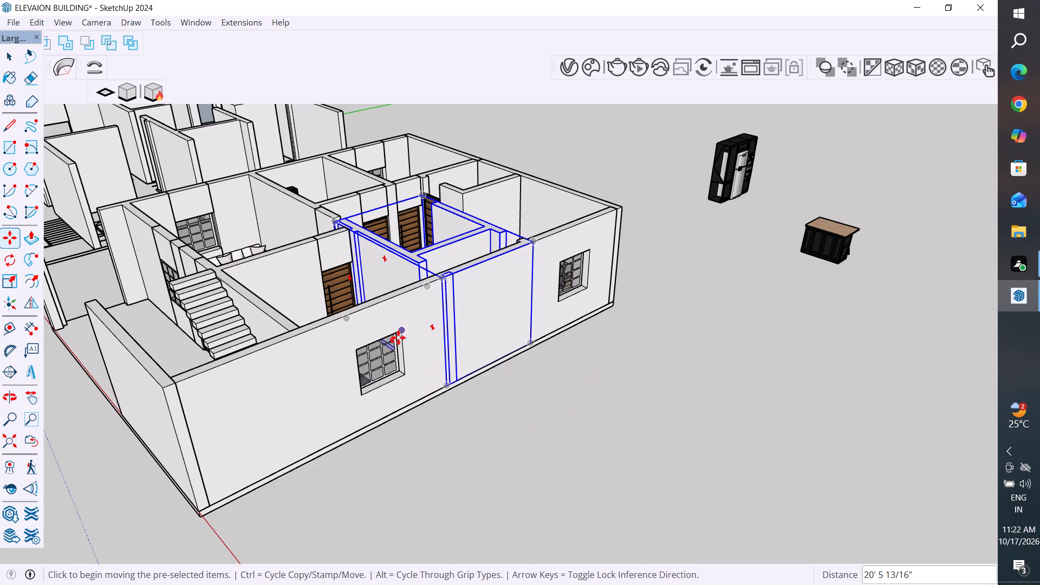
pyautogui.click(10, 53)
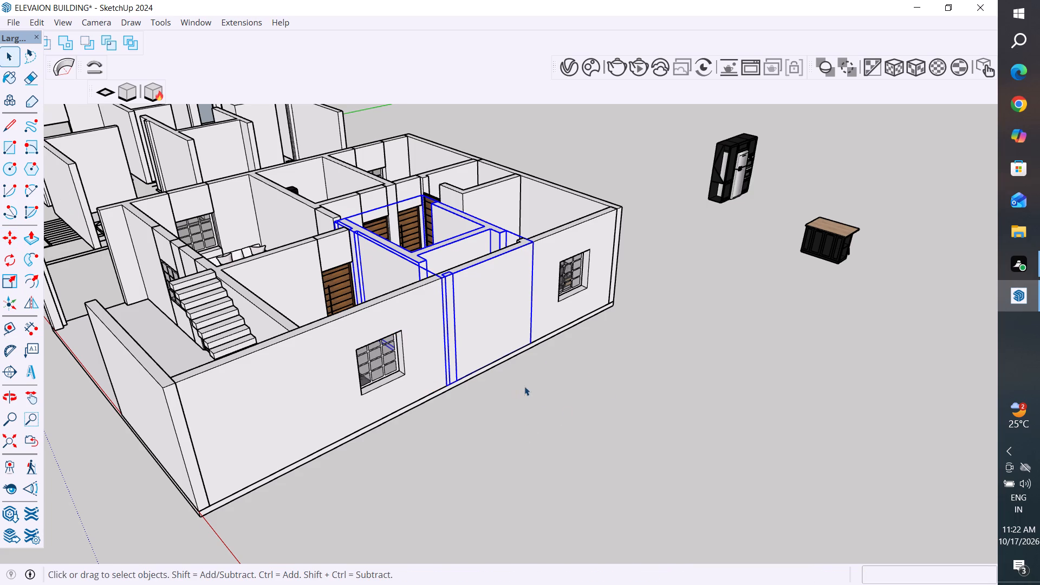
pyautogui.click(623, 421)
# Move the small-room wall group 9" to snap its top corner onto the end of the wall above the adjoining door.
pyautogui.moveTo(679, 350); pyautogui.dragTo(705, 453, button='middle')
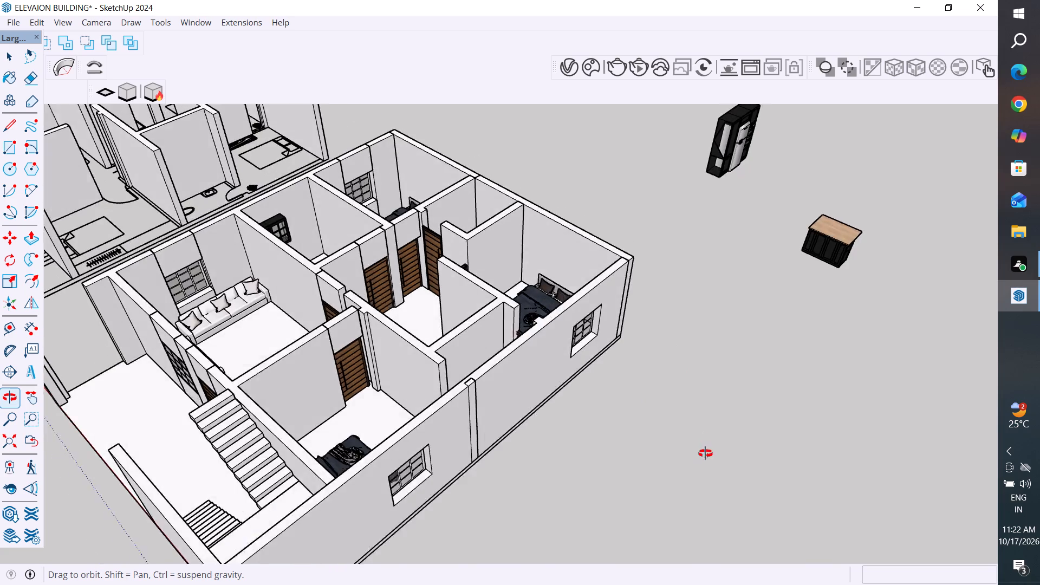
pyautogui.moveTo(705, 453); pyautogui.dragTo(762, 550, button='middle')
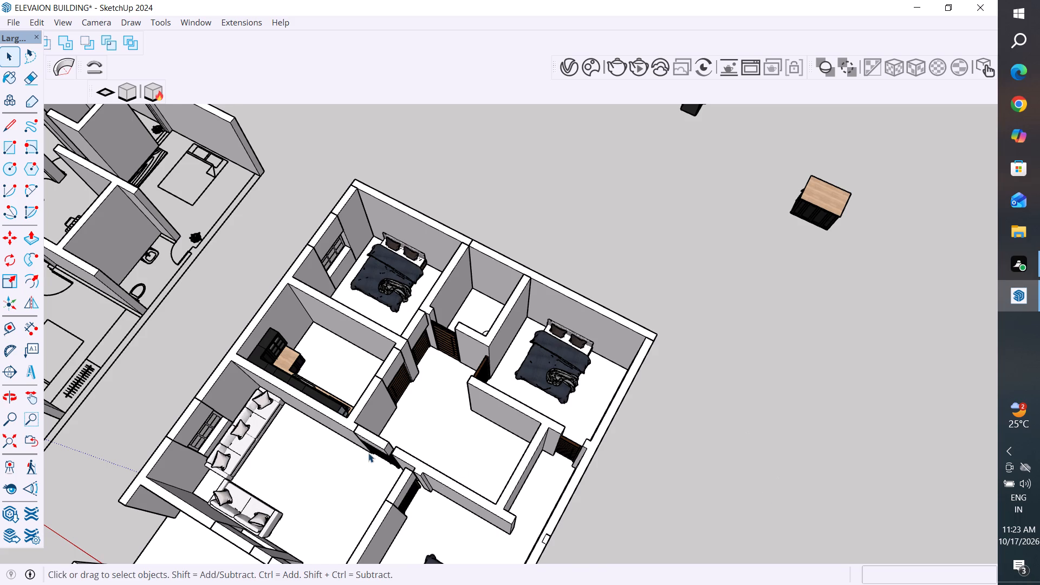
pyautogui.scroll(3, 368, 453)
pyautogui.moveTo(383, 452); pyautogui.dragTo(584, 340, button='middle')
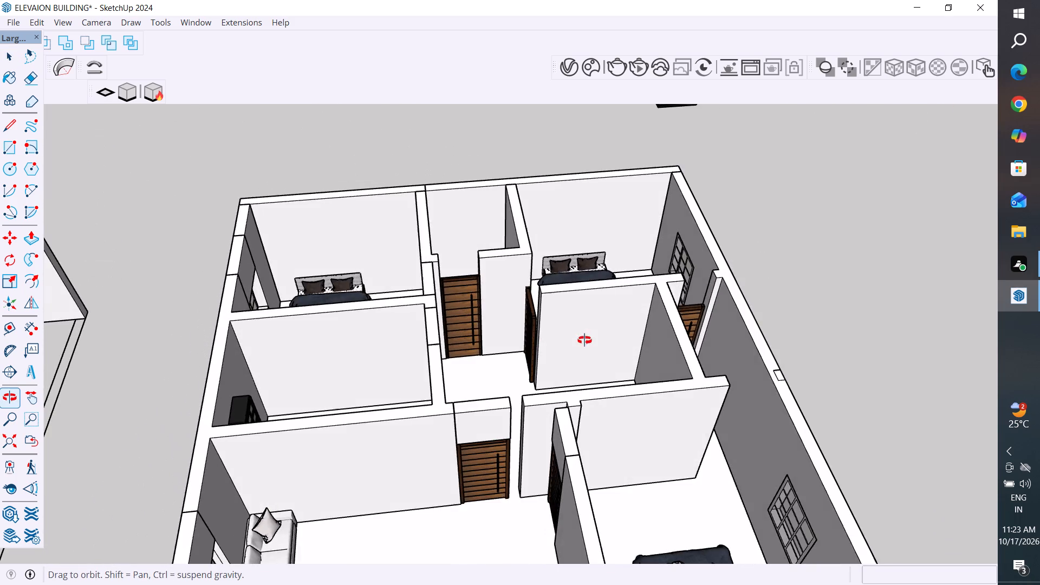
pyautogui.scroll(3, 508, 394)
pyautogui.click(542, 407)
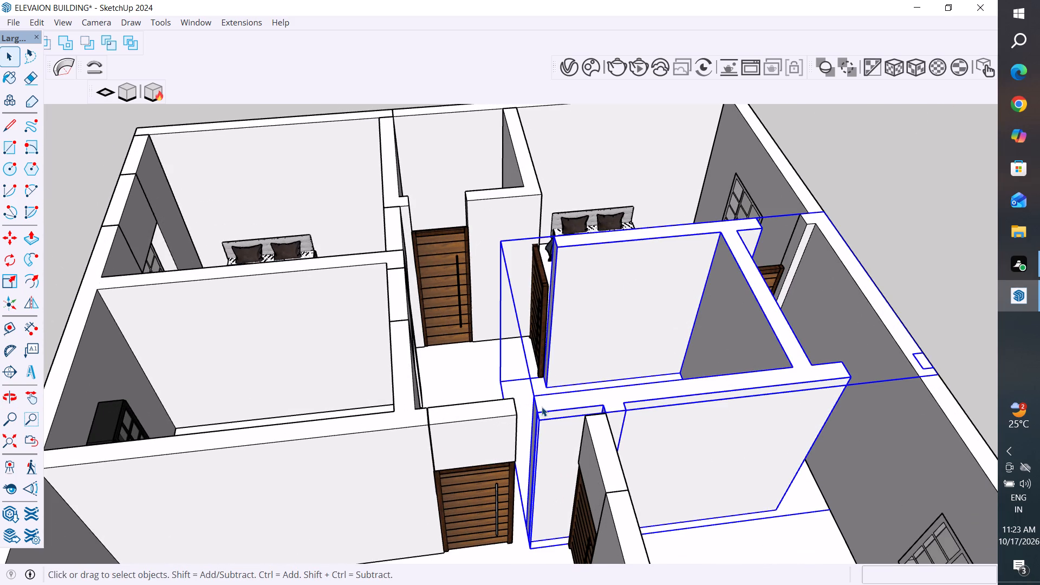
pyautogui.press('m')
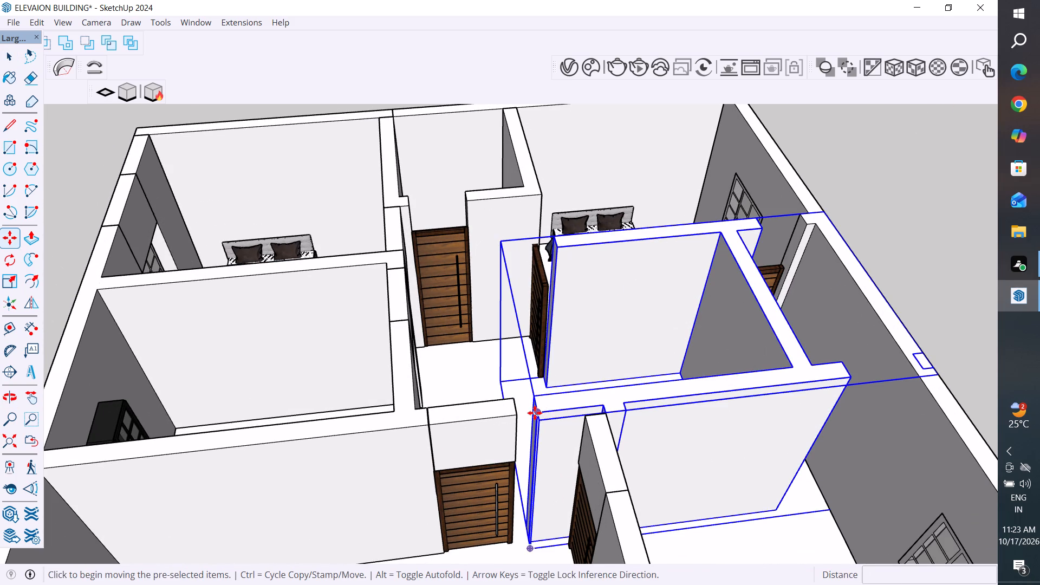
pyautogui.scroll(10, 535, 413)
pyautogui.click(542, 413)
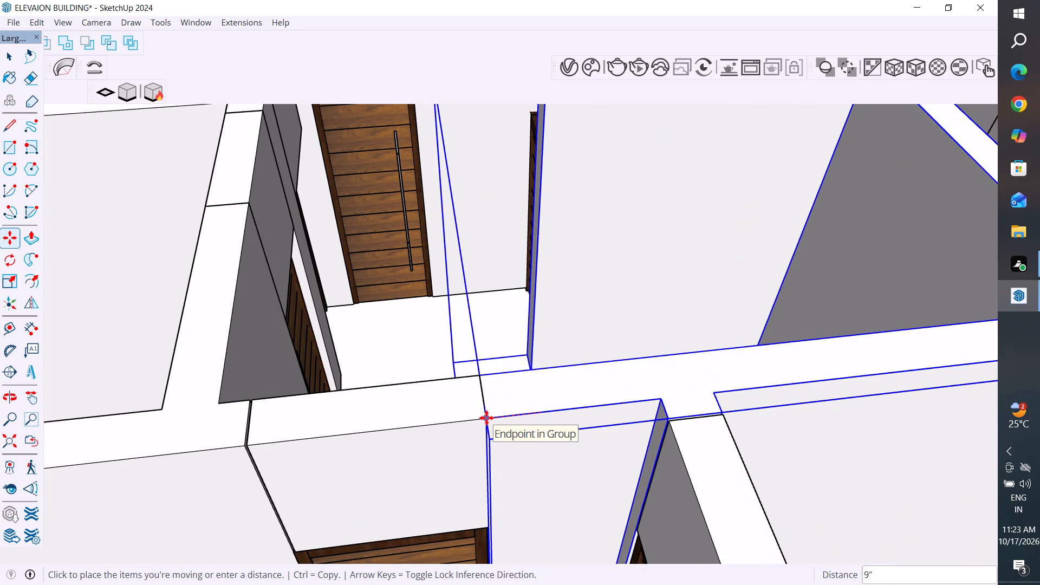
pyautogui.click(486, 418)
pyautogui.scroll(-16, 486, 463)
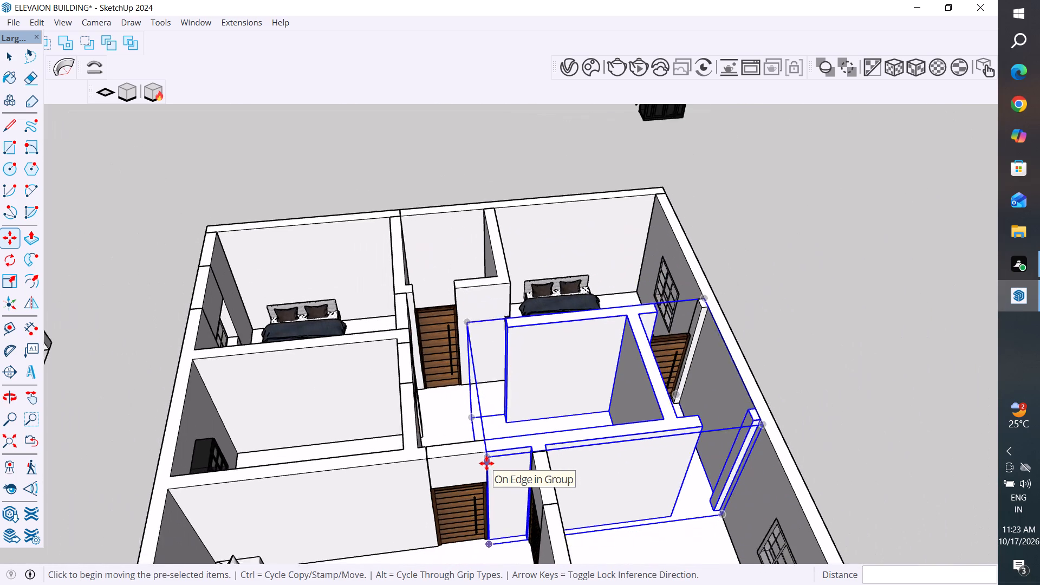
pyautogui.moveTo(836, 361); pyautogui.dragTo(495, 355, button='middle')
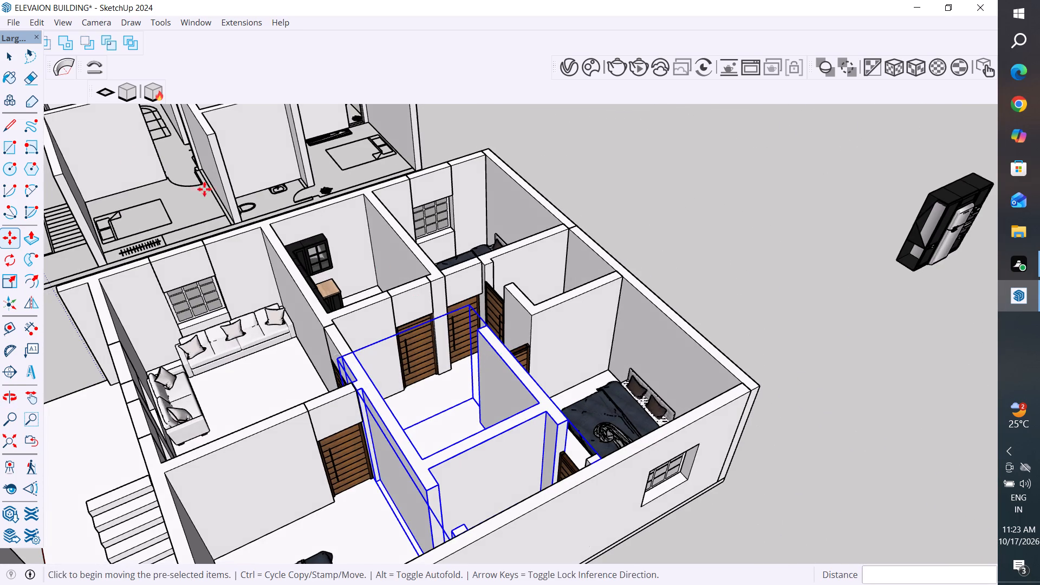
# Clear the selection of the moved small-room wall group.
pyautogui.click(5, 58)
pyautogui.click(620, 166)
# Move the wooden door about 9' 2 1/8" from the back bedroom opening to the free wall end beside the long outer wall, and deselect it.
pyautogui.scroll(-5, 659, 313)
pyautogui.moveTo(640, 406); pyautogui.dragTo(785, 493, button='middle')
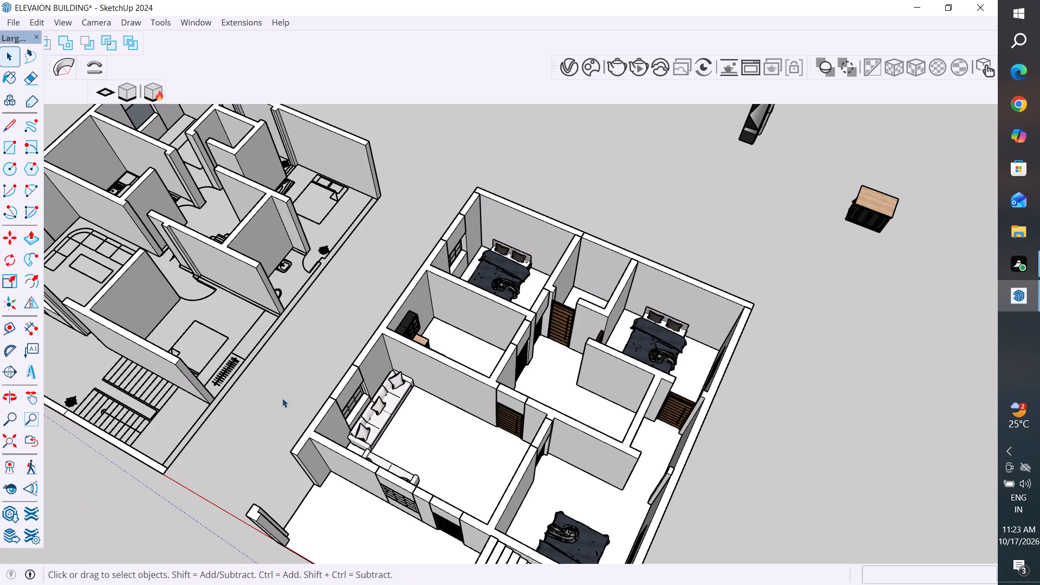
pyautogui.moveTo(617, 485); pyautogui.dragTo(671, 404, button='middle')
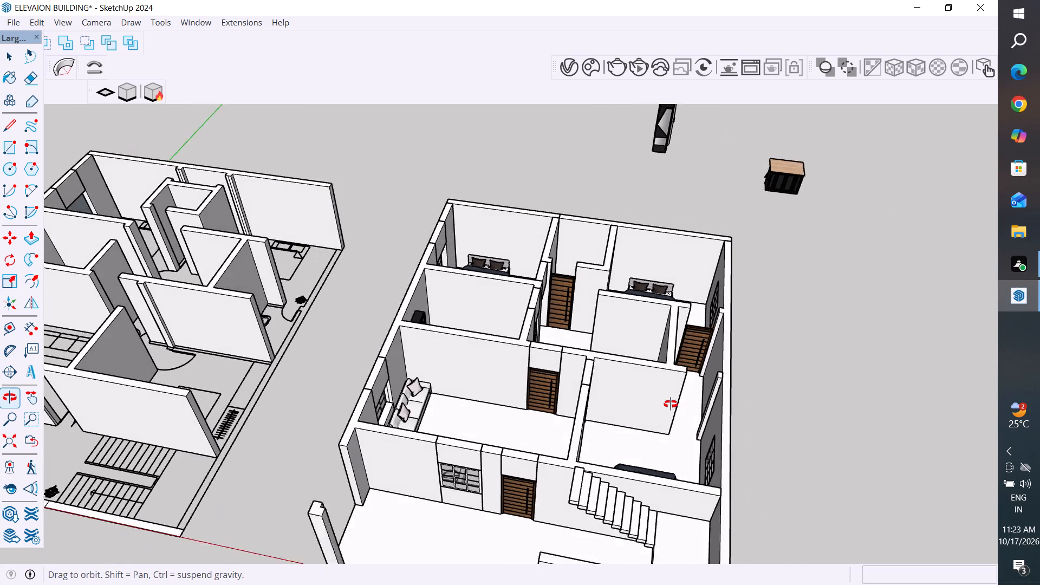
pyautogui.moveTo(671, 404); pyautogui.dragTo(665, 402, button='middle')
pyautogui.scroll(-1, 665, 402)
pyautogui.scroll(7, 684, 393)
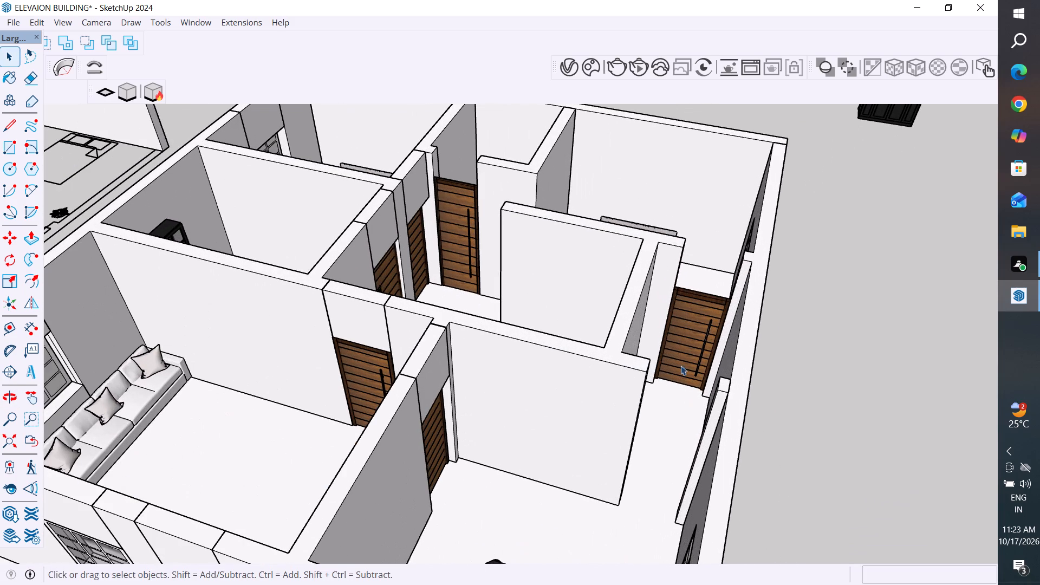
pyautogui.scroll(-2, 680, 356)
pyautogui.click(682, 350)
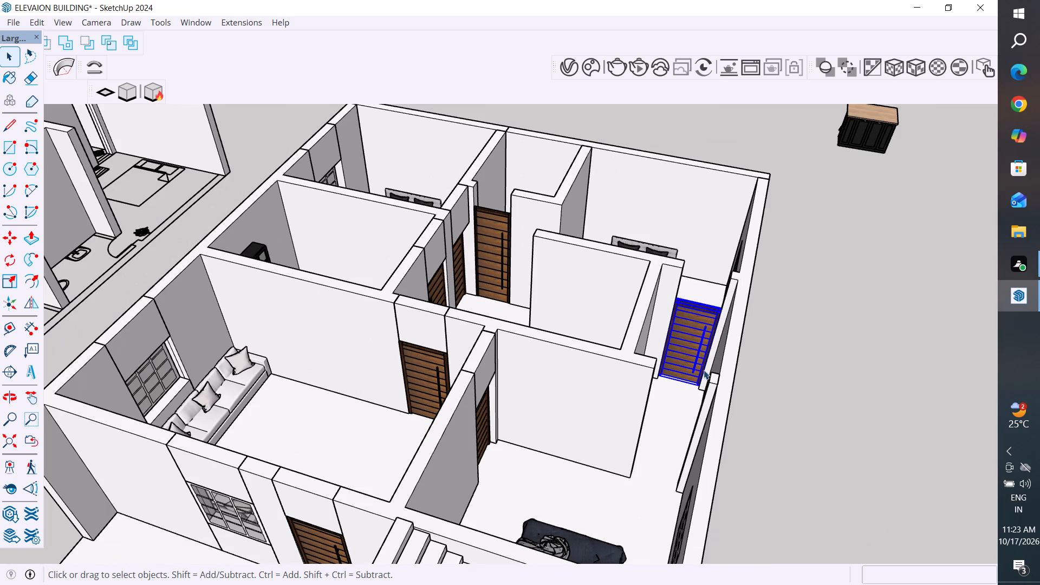
pyautogui.moveTo(835, 427); pyautogui.dragTo(730, 441, button='middle')
pyautogui.scroll(-2, 666, 275)
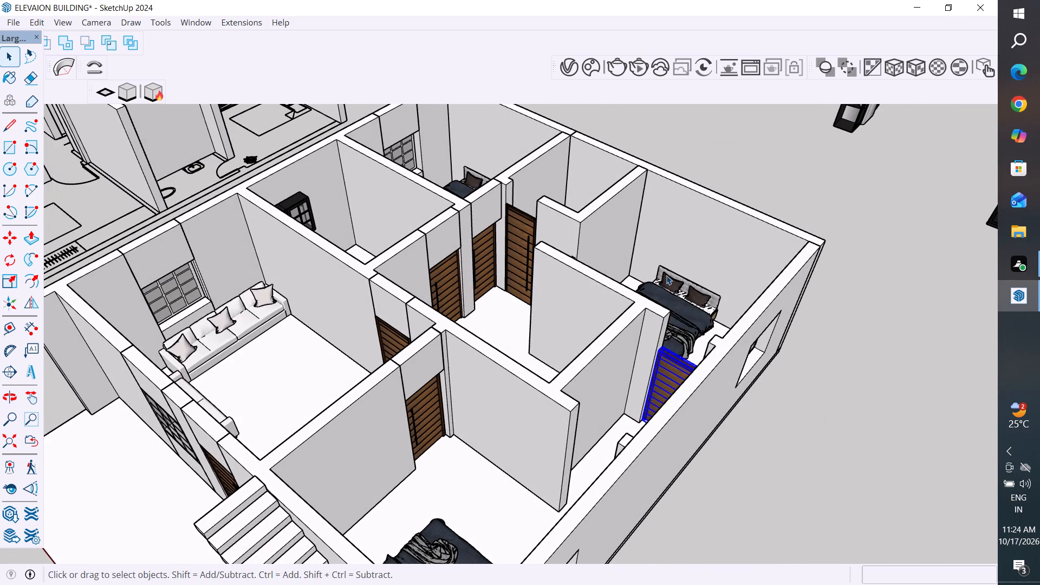
pyautogui.scroll(-4, 666, 275)
pyautogui.moveTo(644, 360); pyautogui.dragTo(658, 413, button='middle')
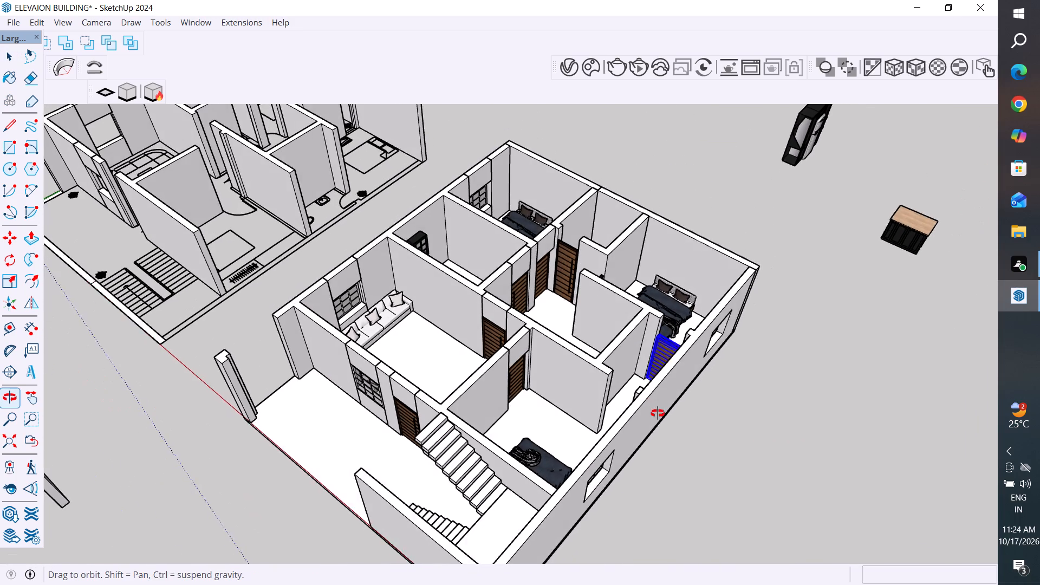
pyautogui.moveTo(658, 413); pyautogui.dragTo(659, 418, button='middle')
pyautogui.scroll(7, 598, 468)
pyautogui.scroll(3, 673, 336)
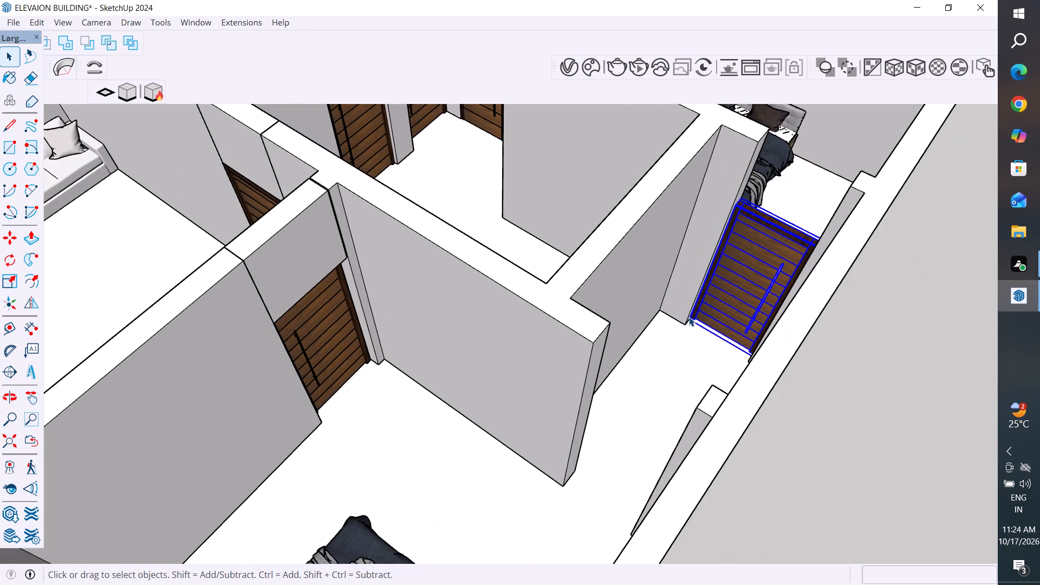
pyautogui.press('m')
pyautogui.scroll(7, 694, 328)
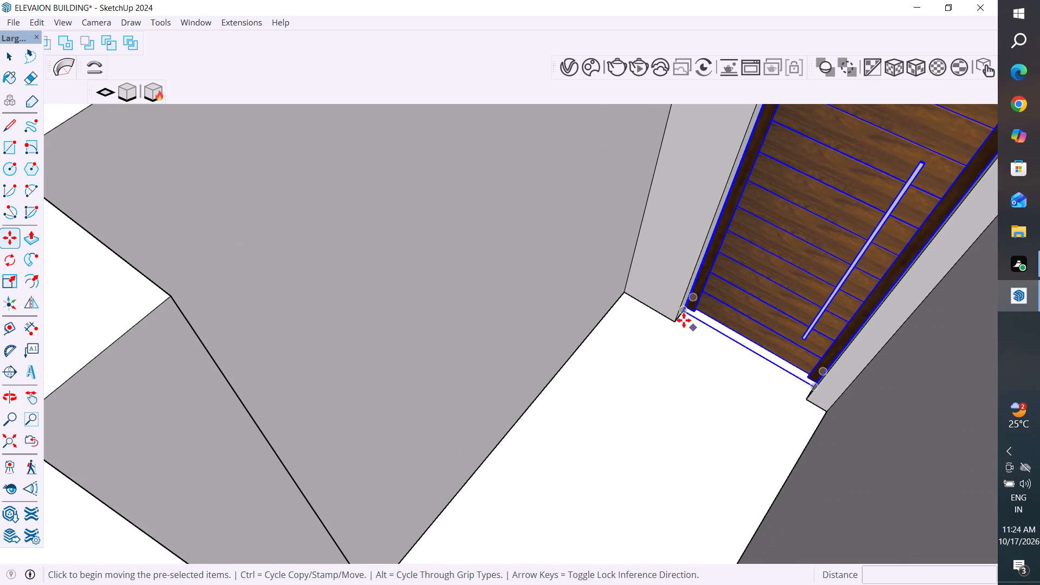
pyautogui.click(679, 314)
pyautogui.scroll(-5, 679, 314)
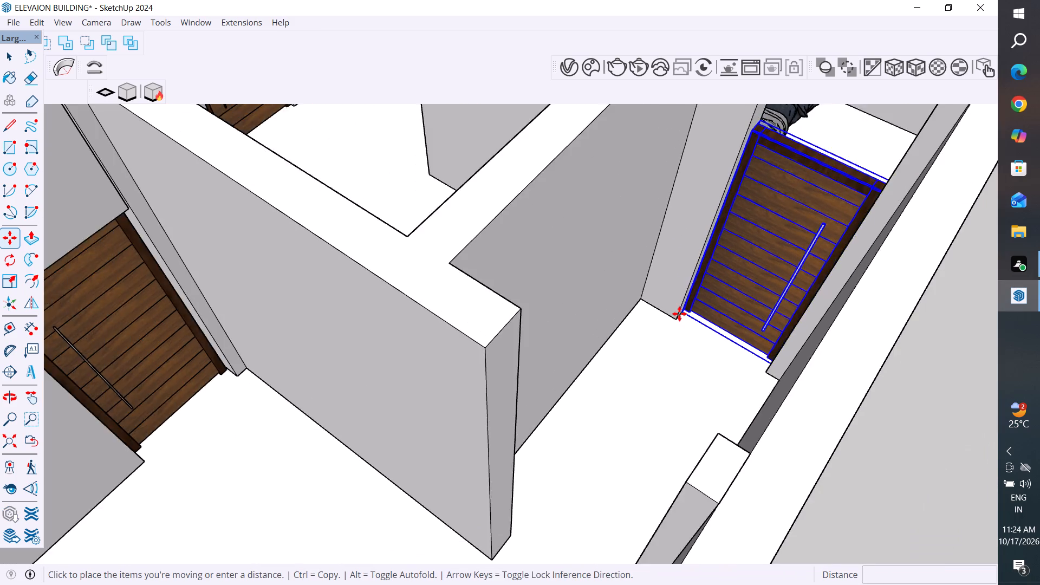
pyautogui.scroll(-2, 679, 314)
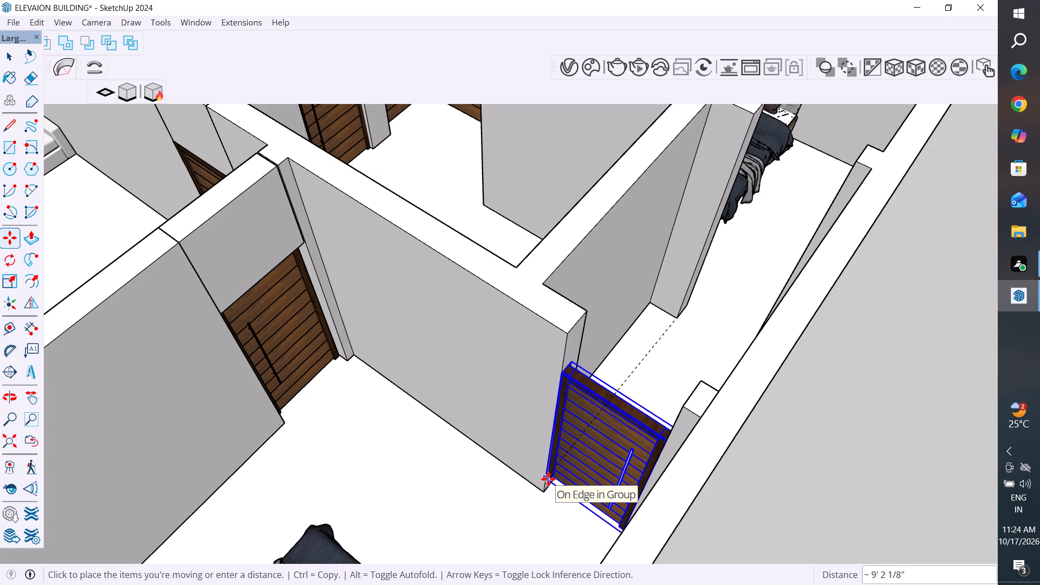
pyautogui.click(548, 479)
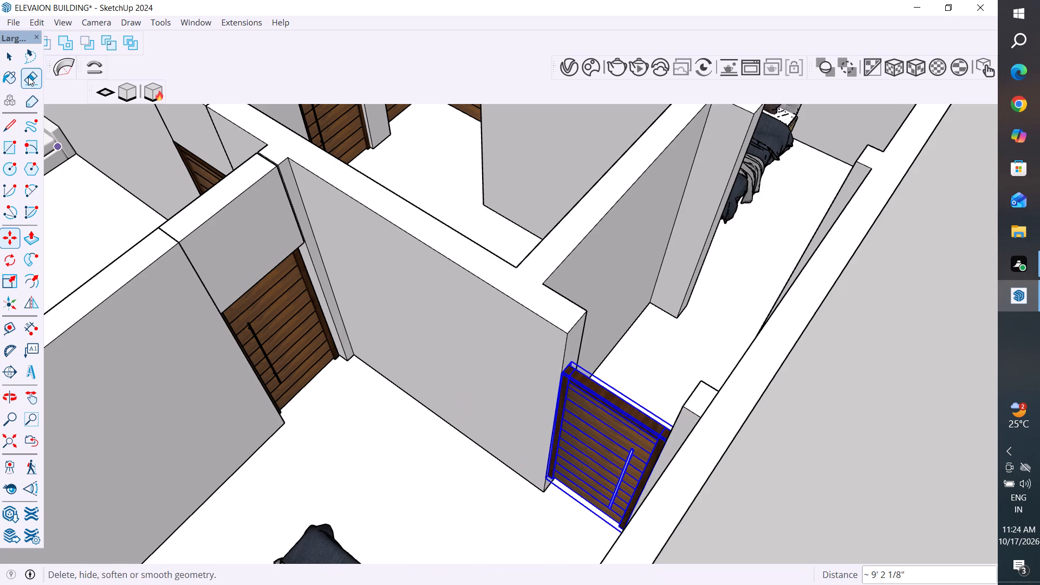
pyautogui.click(12, 63)
pyautogui.click(846, 369)
# Move the same door about 1' 3 3/16" to snap its bottom corner onto the opening's floor corner, and clear the selection.
pyautogui.moveTo(565, 442); pyautogui.dragTo(759, 429, button='middle')
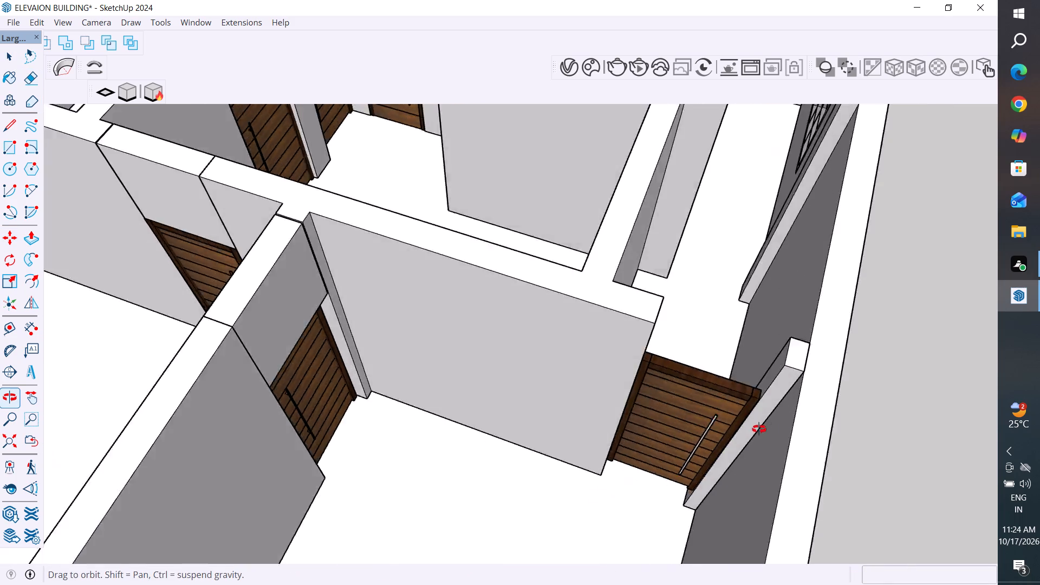
pyautogui.moveTo(759, 429); pyautogui.dragTo(760, 428, button='middle')
pyautogui.scroll(-1, 760, 428)
pyautogui.scroll(3, 740, 386)
pyautogui.moveTo(747, 379); pyautogui.dragTo(694, 231, button='middle')
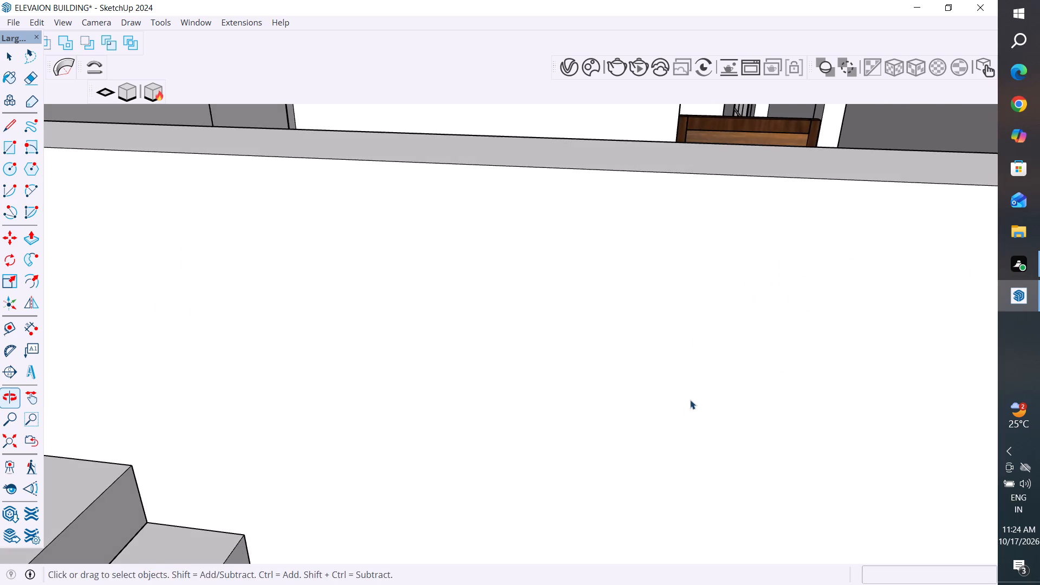
pyautogui.moveTo(691, 404); pyautogui.dragTo(726, 509, button='middle')
pyautogui.scroll(-3, 726, 509)
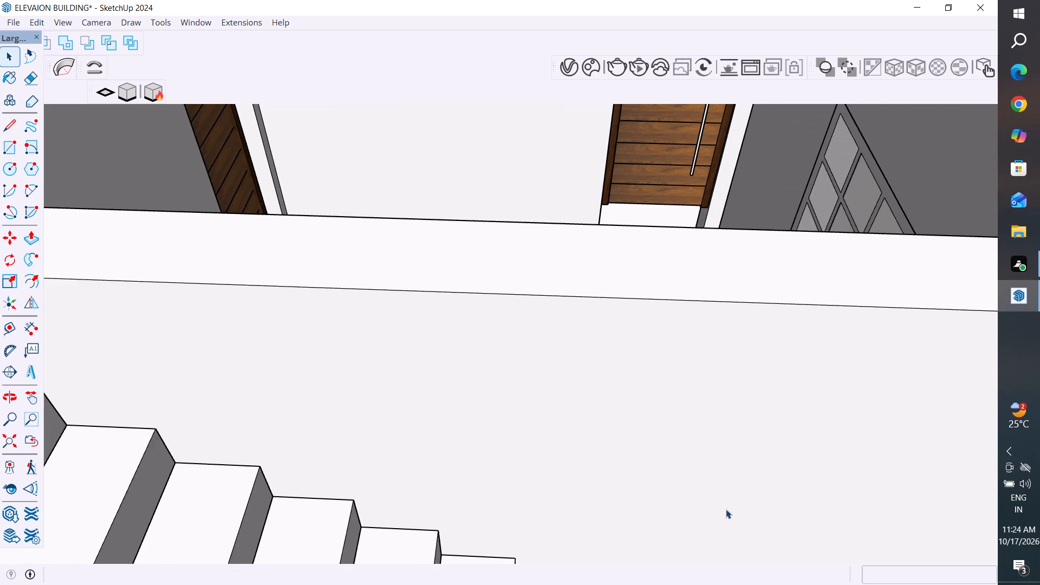
pyautogui.scroll(-3, 726, 510)
pyautogui.scroll(-3, 715, 397)
pyautogui.scroll(-2, 707, 321)
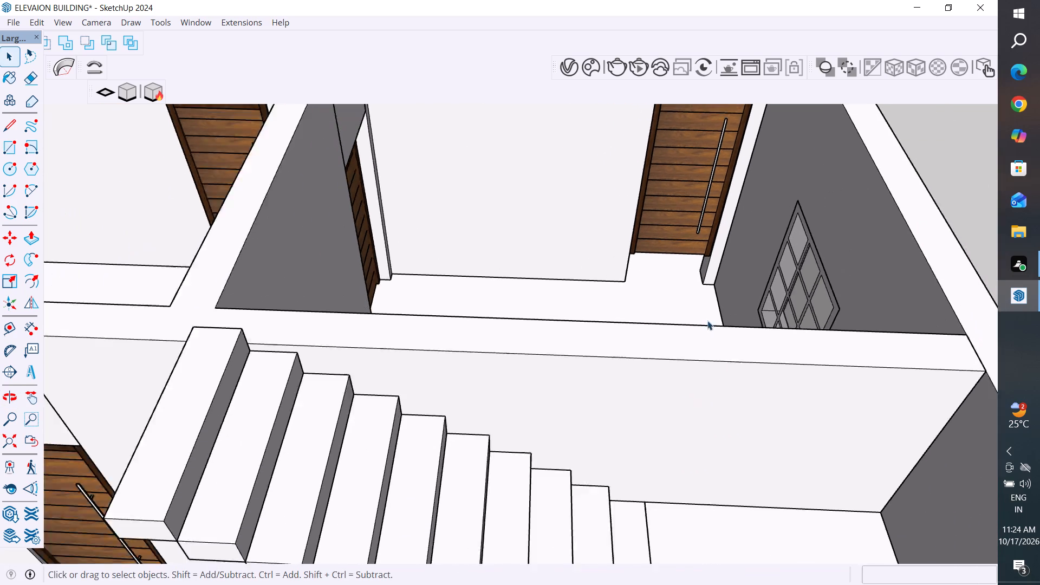
pyautogui.scroll(-3, 707, 321)
pyautogui.scroll(4, 802, 114)
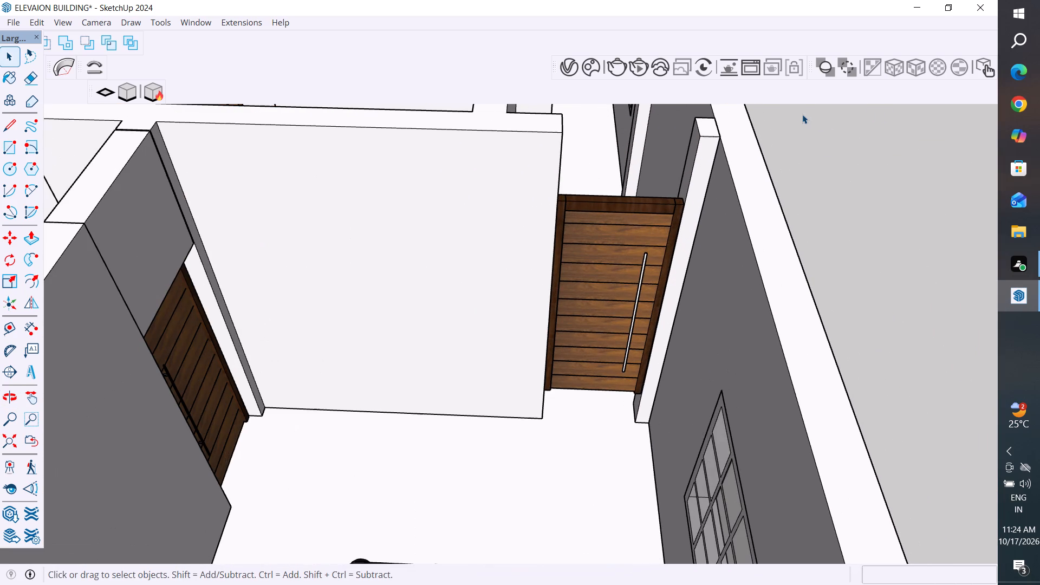
pyautogui.moveTo(608, 327); pyautogui.dragTo(632, 318, button='middle')
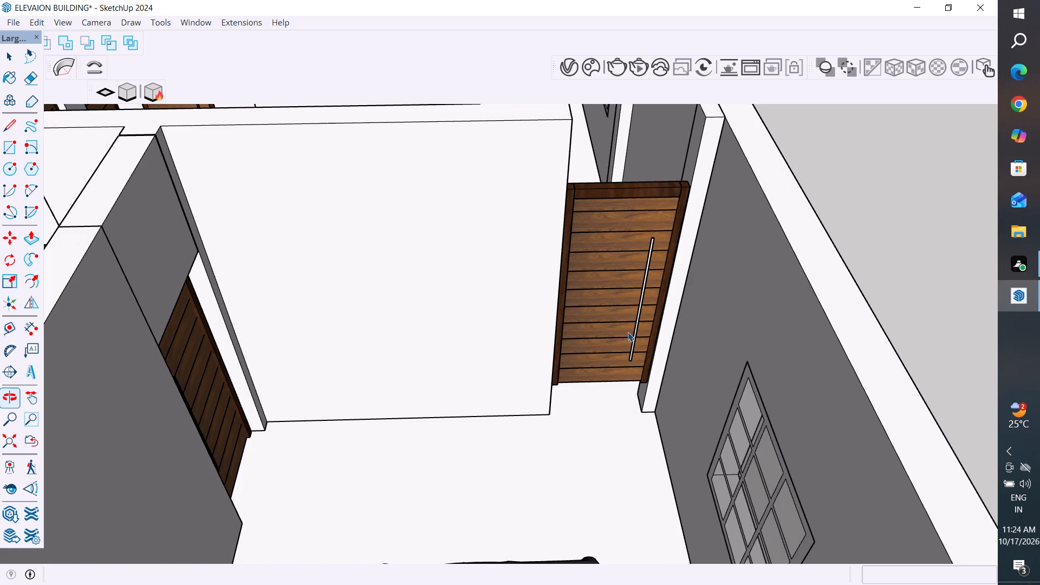
pyautogui.scroll(3, 632, 338)
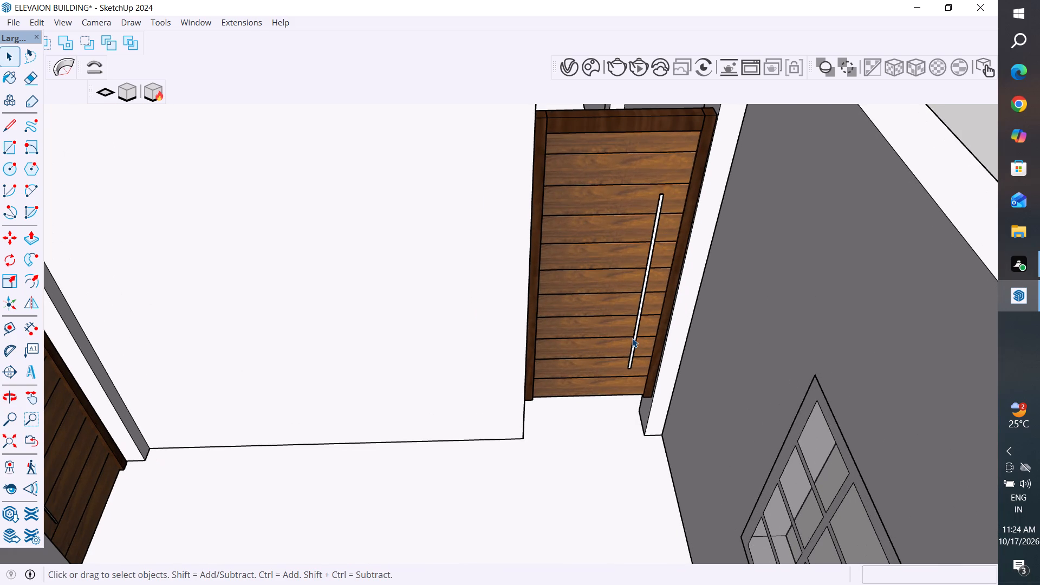
pyautogui.scroll(2, 599, 431)
pyautogui.moveTo(699, 332); pyautogui.dragTo(709, 269, button='middle')
pyautogui.scroll(3, 664, 298)
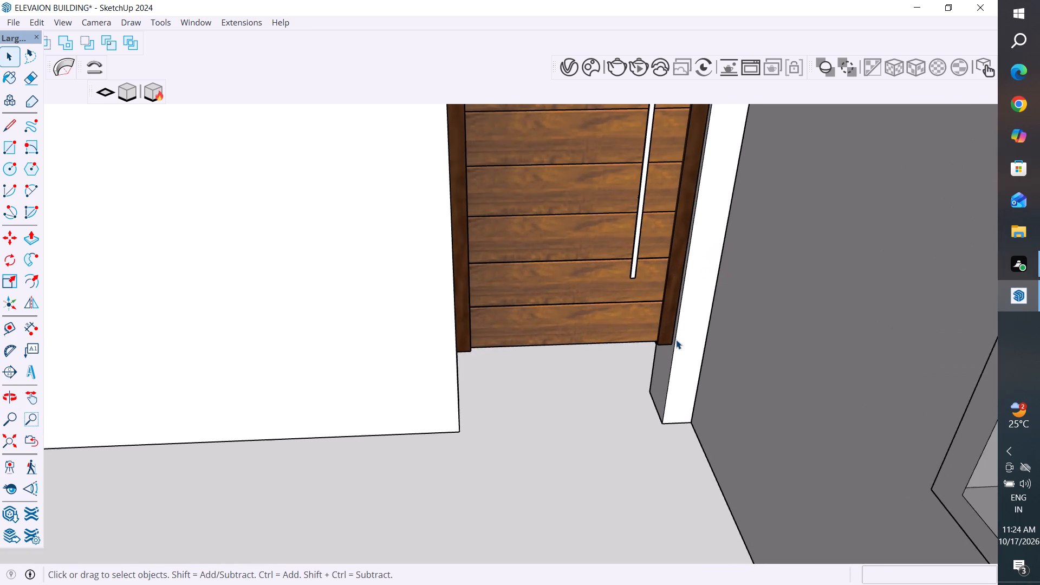
pyautogui.scroll(6, 676, 340)
pyautogui.click(650, 343)
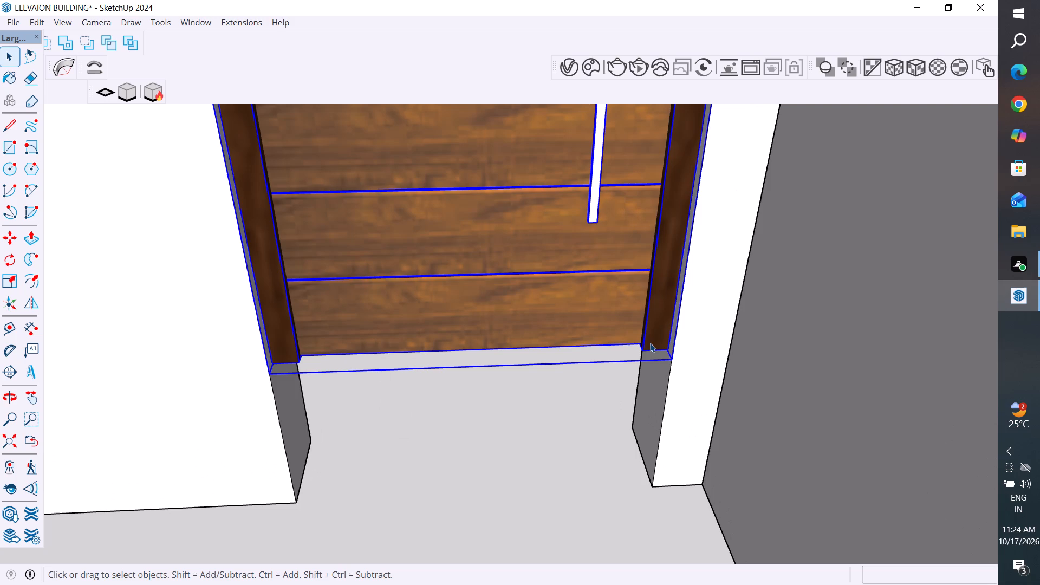
pyautogui.press('space')
pyautogui.press('m')
pyautogui.click(671, 359)
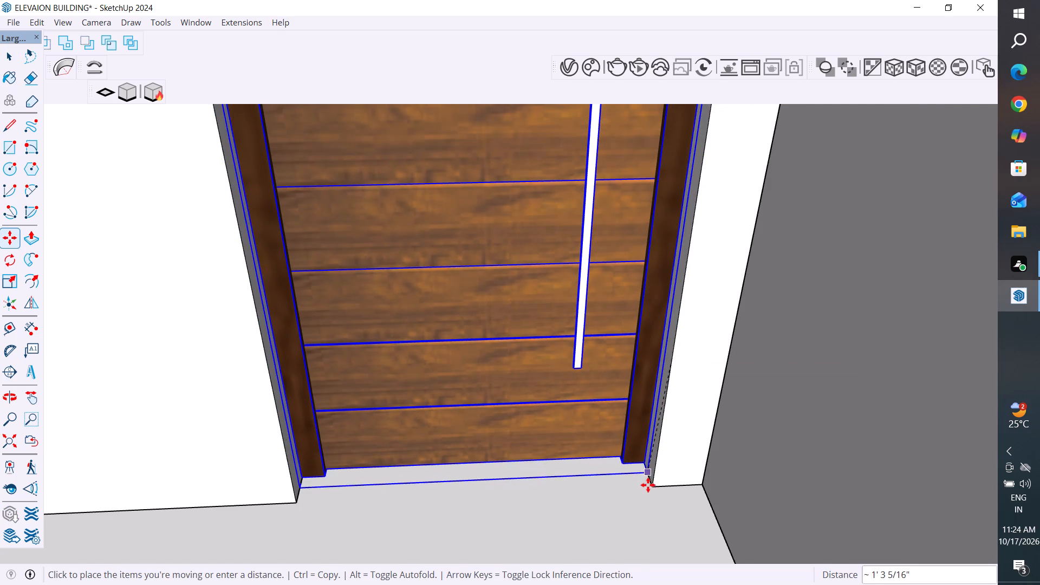
pyautogui.click(648, 489)
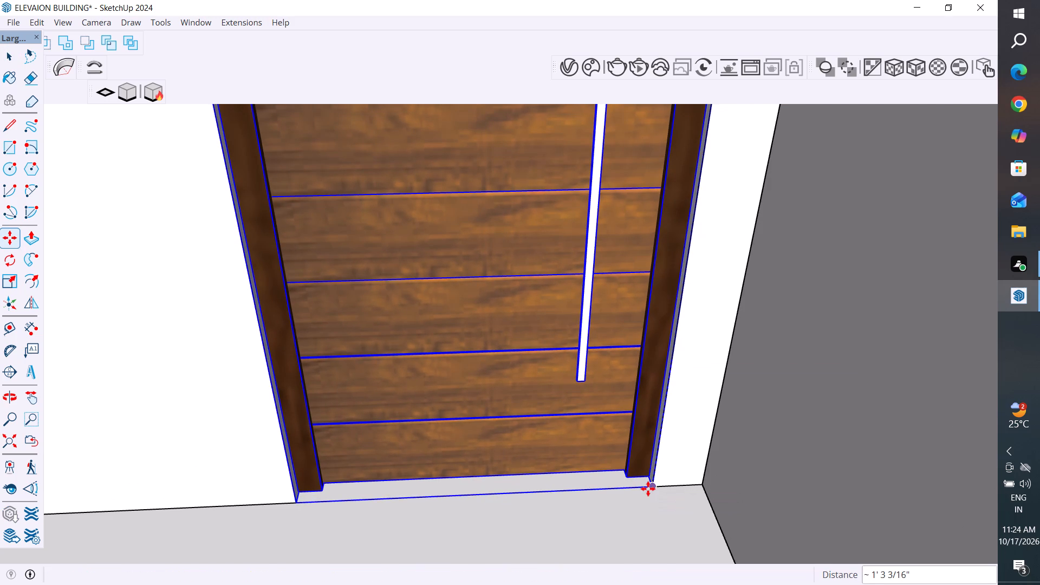
pyautogui.click(13, 57)
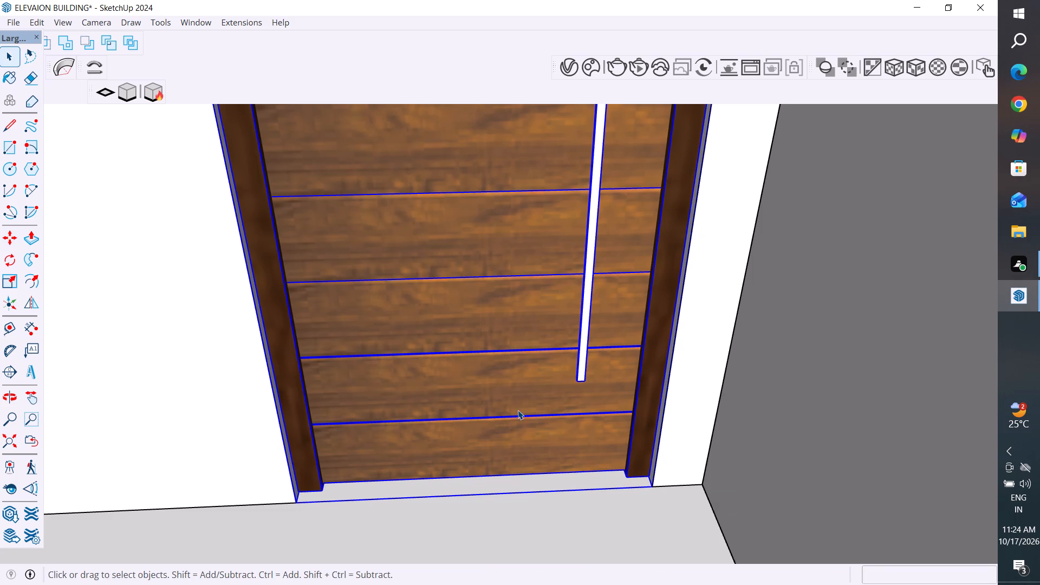
pyautogui.scroll(-20, 518, 414)
pyautogui.scroll(-8, 518, 414)
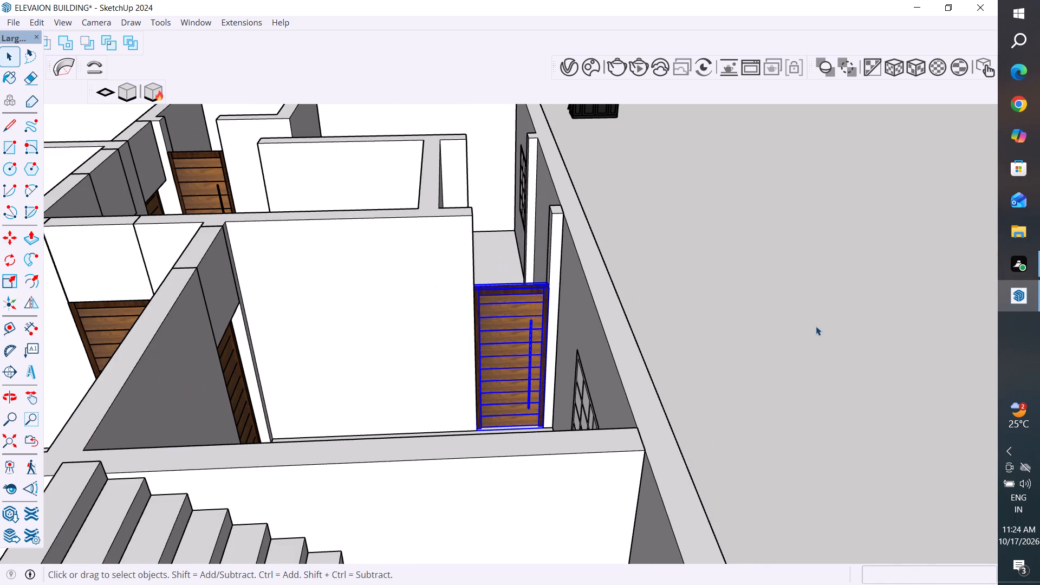
pyautogui.click(817, 324)
# Copy the wall piece above the kitchen door about 18' 4 1/16" across to the outer-wall post at the back bedroom opening.
pyautogui.moveTo(760, 316); pyautogui.dragTo(700, 451, button='middle')
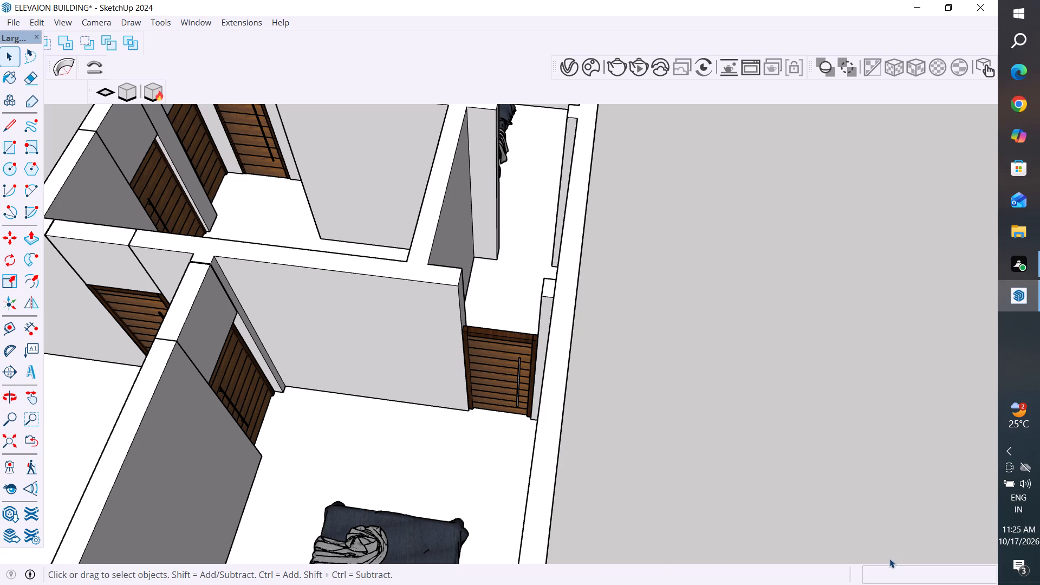
pyautogui.scroll(-4, 659, 451)
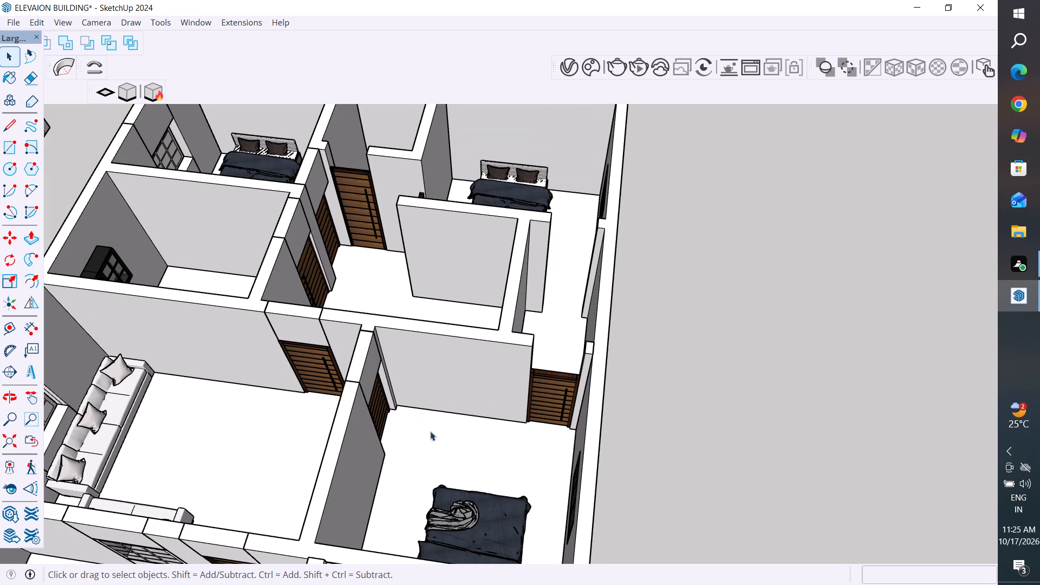
pyautogui.scroll(-4, 630, 447)
pyautogui.moveTo(432, 423); pyautogui.dragTo(489, 412, button='middle')
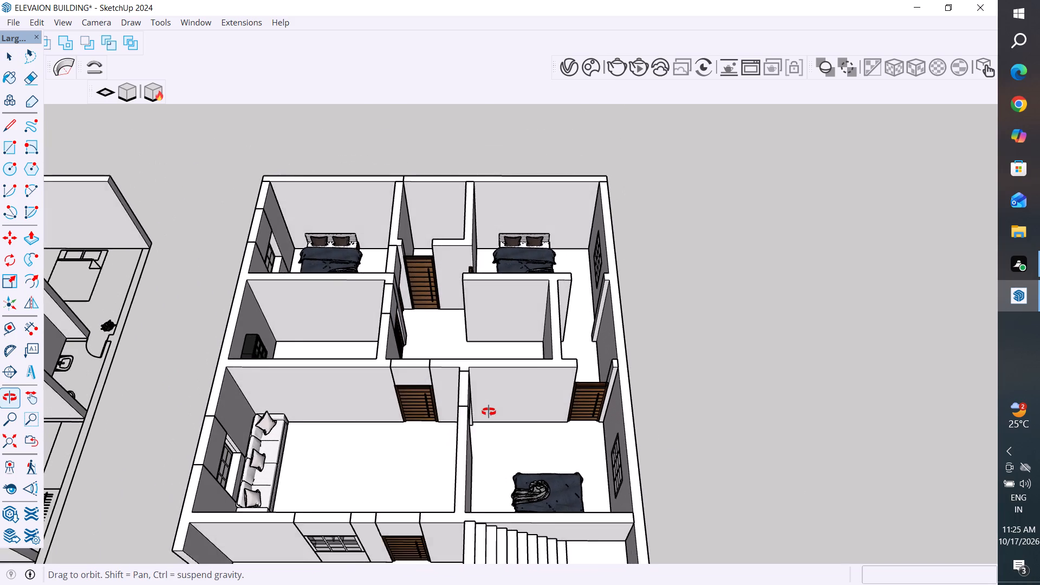
pyautogui.moveTo(489, 412); pyautogui.dragTo(337, 465, button='middle')
pyautogui.scroll(3, 401, 232)
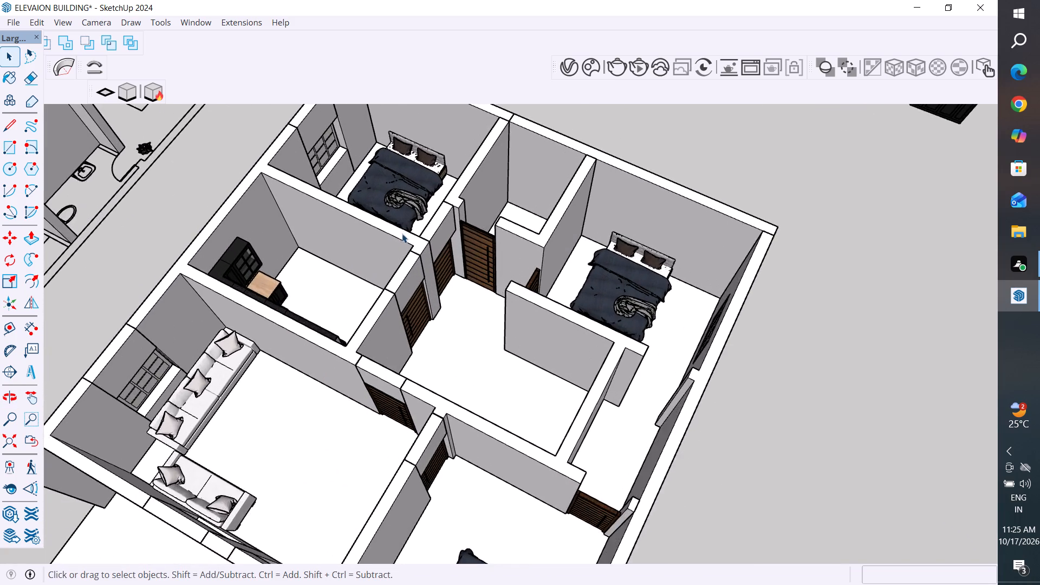
pyautogui.scroll(4, 402, 235)
pyautogui.click(408, 289)
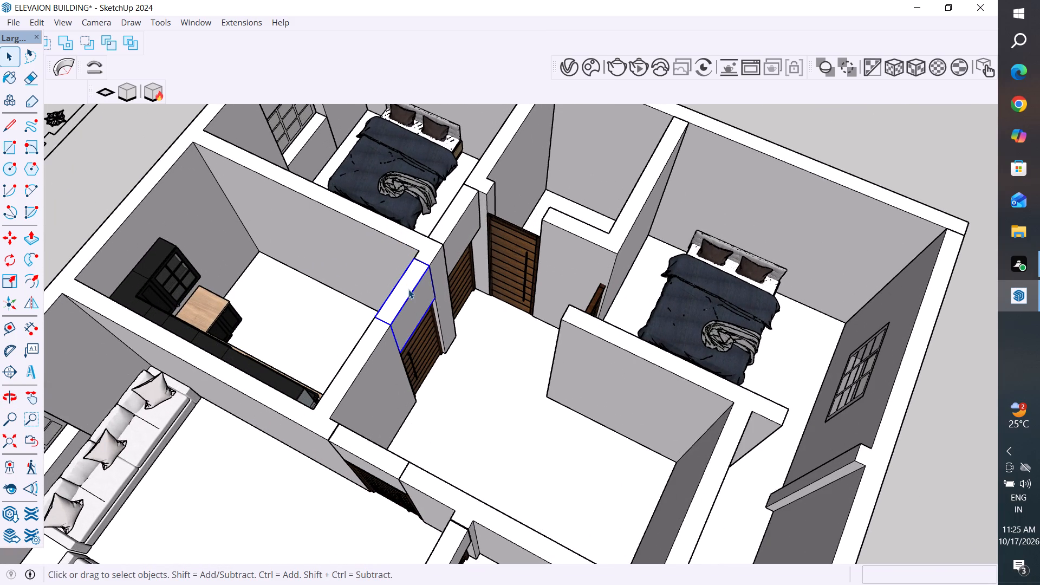
pyautogui.press('m')
pyautogui.click(431, 265)
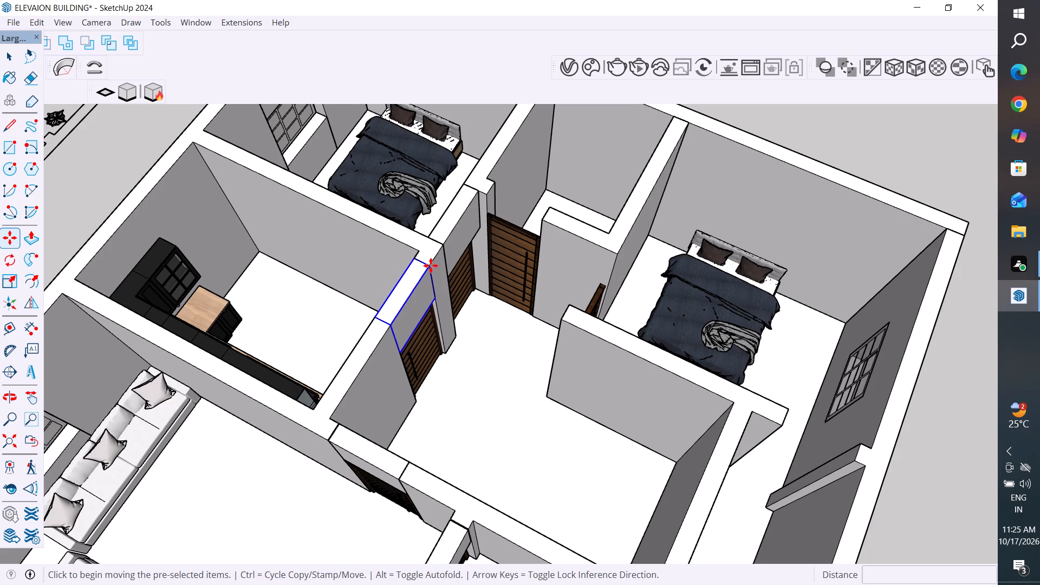
pyautogui.moveTo(655, 359); pyautogui.dragTo(612, 286, button='middle')
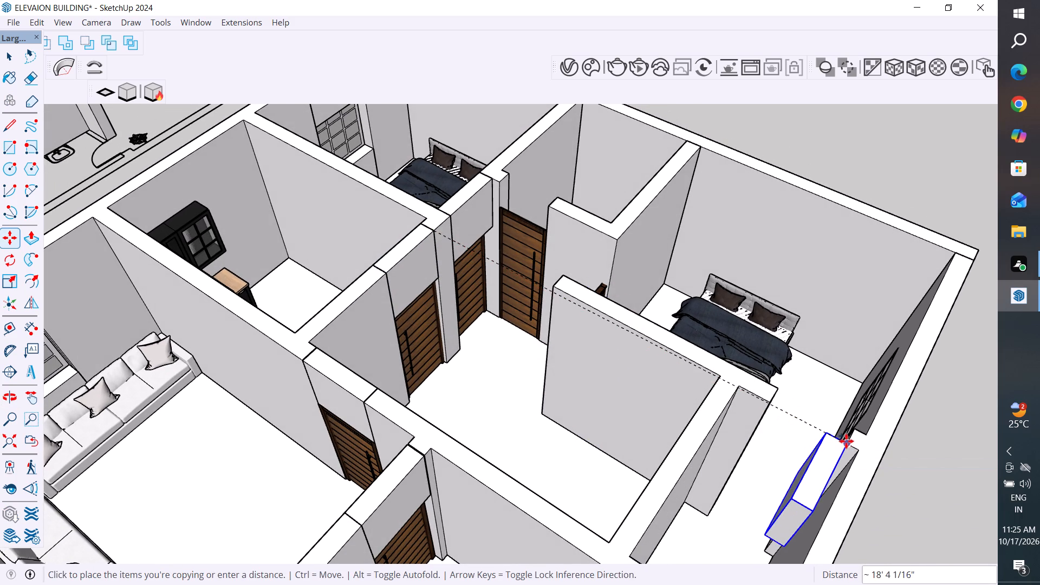
pyautogui.click(847, 440)
pyautogui.click(9, 56)
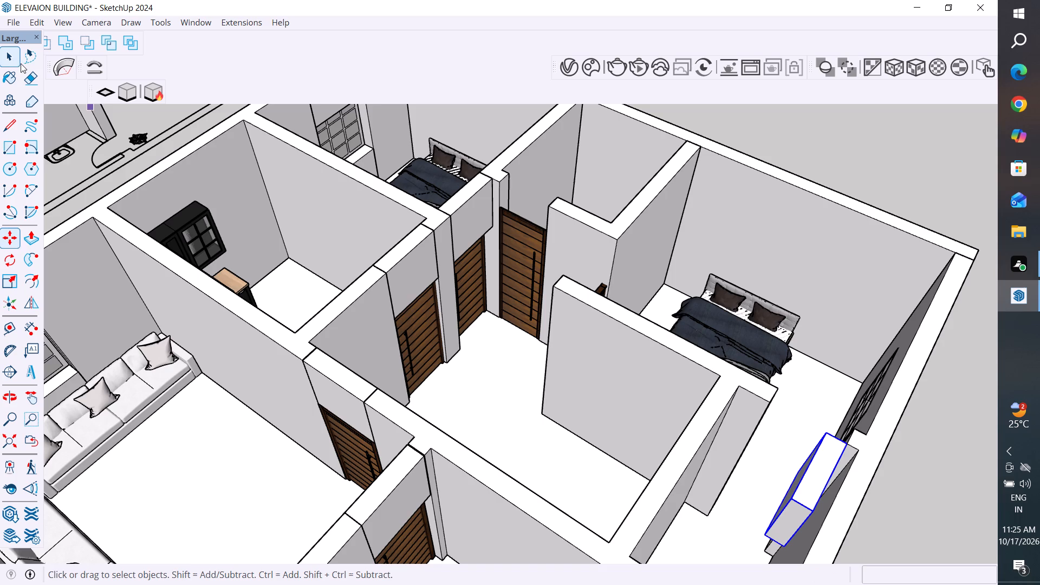
pyautogui.scroll(-4, 781, 349)
pyautogui.moveTo(876, 411); pyautogui.dragTo(815, 346, button='middle')
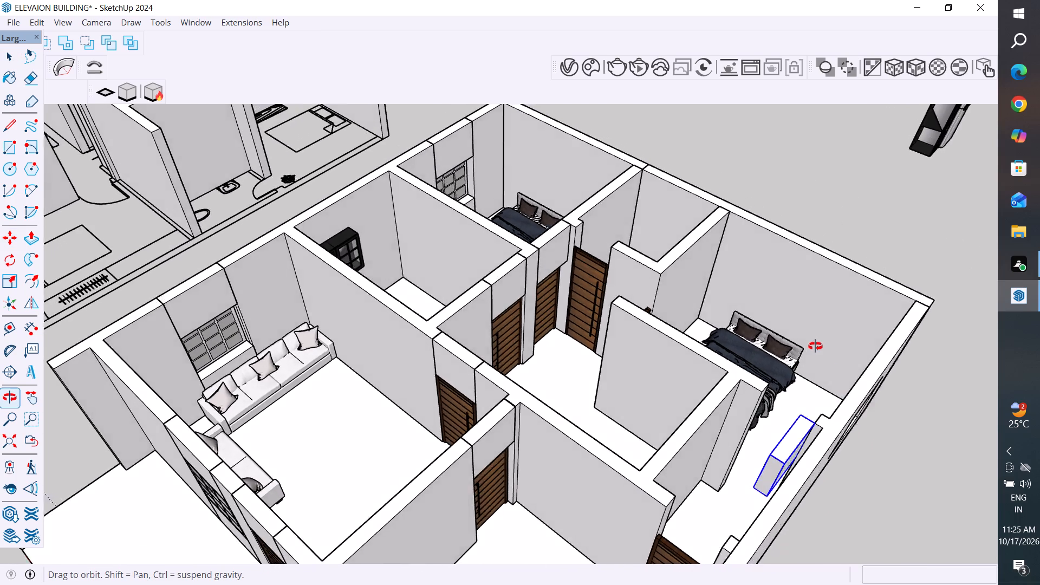
pyautogui.moveTo(815, 346); pyautogui.dragTo(811, 342, button='middle')
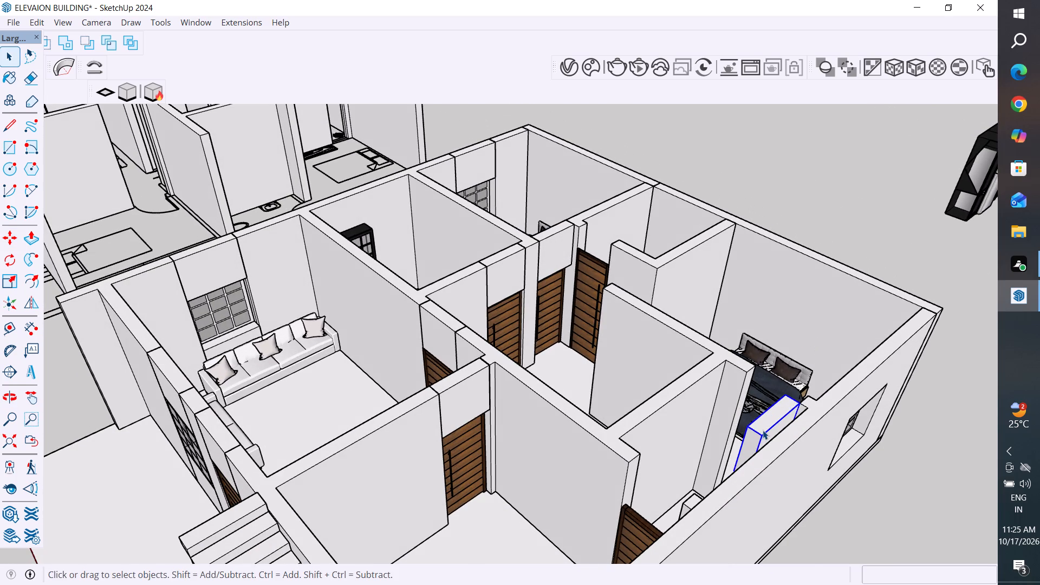
# Move the copied wall piece about 4' 2 13/16" out past the outer wall beside the back bedroom, and deselect it.
pyautogui.press('m')
pyautogui.moveTo(760, 452); pyautogui.dragTo(866, 454, button='middle')
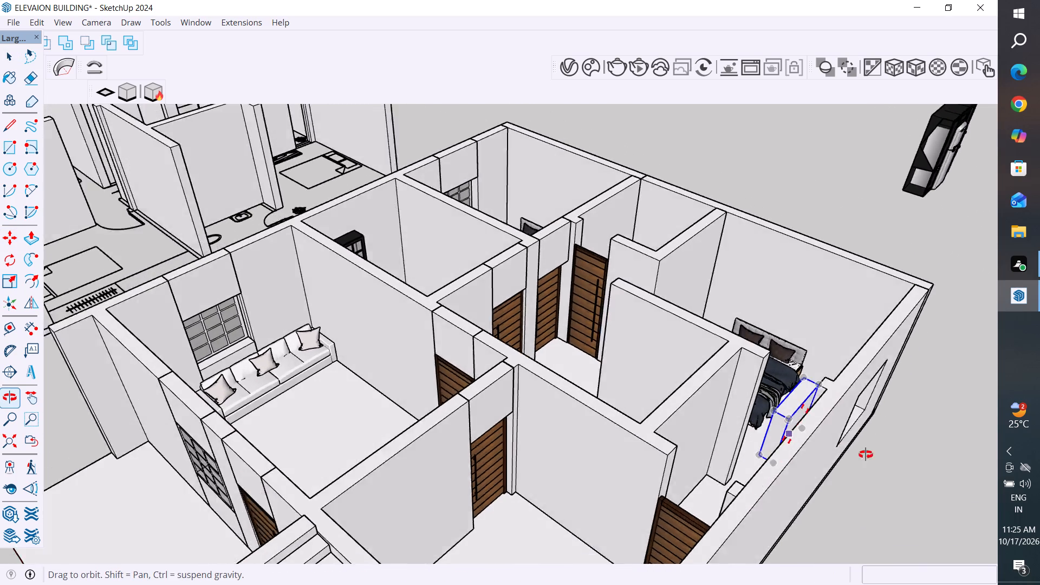
pyautogui.moveTo(866, 454); pyautogui.dragTo(939, 473, button='middle')
pyautogui.scroll(8, 953, 323)
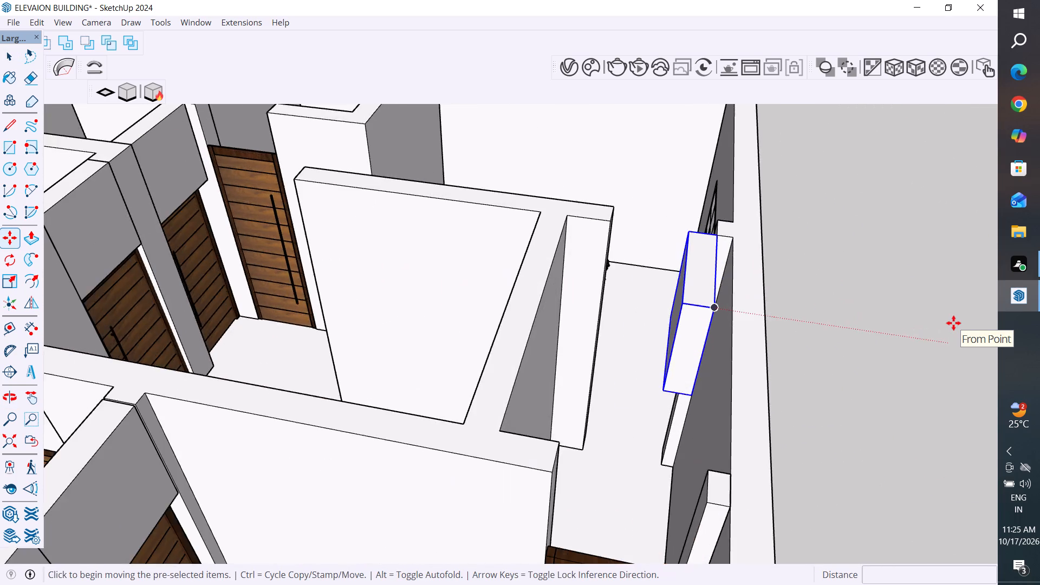
pyautogui.scroll(1, 953, 323)
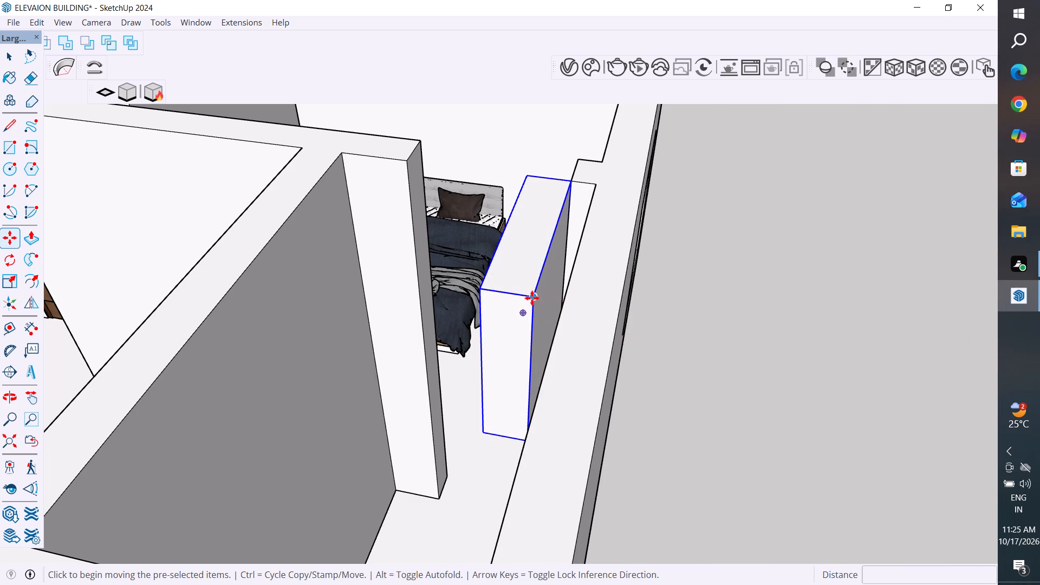
pyautogui.click(537, 293)
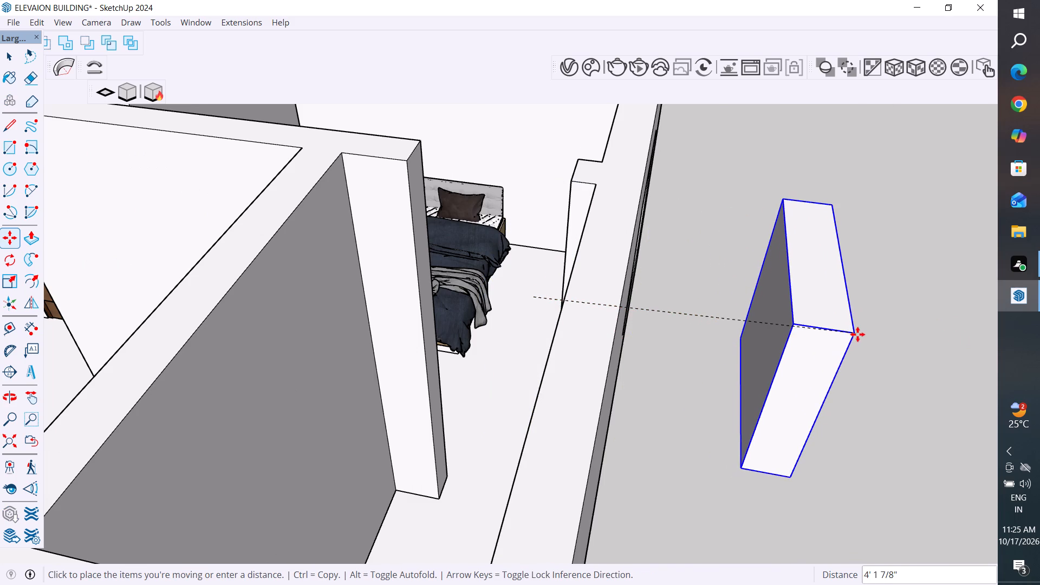
pyautogui.click(864, 343)
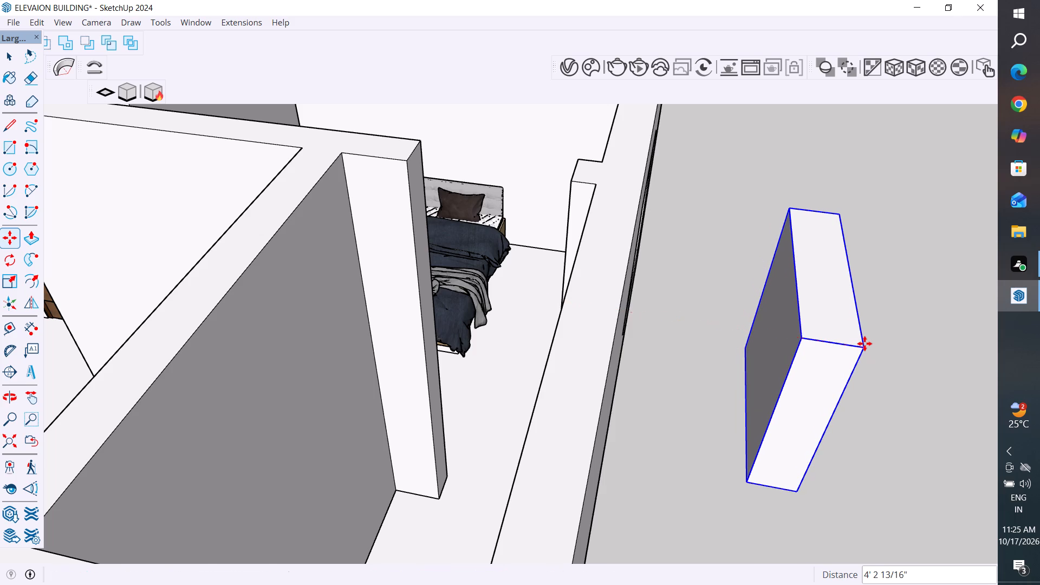
pyautogui.click(16, 51)
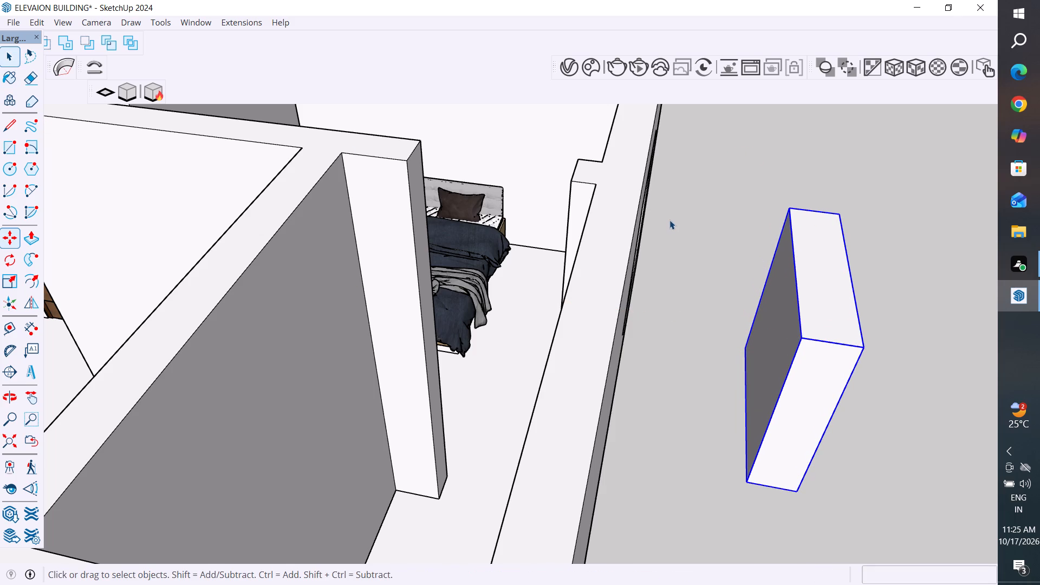
pyautogui.click(671, 222)
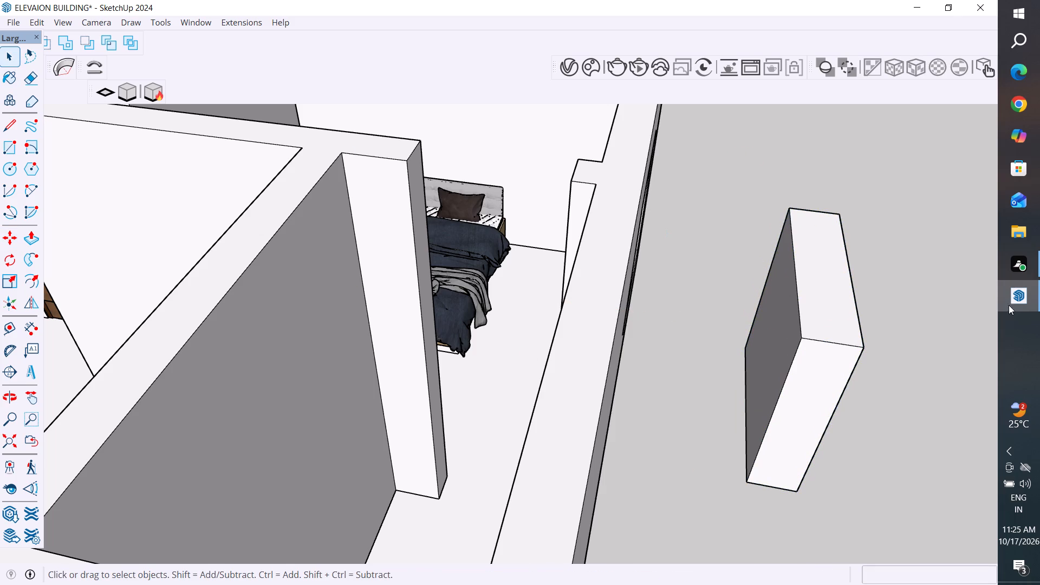
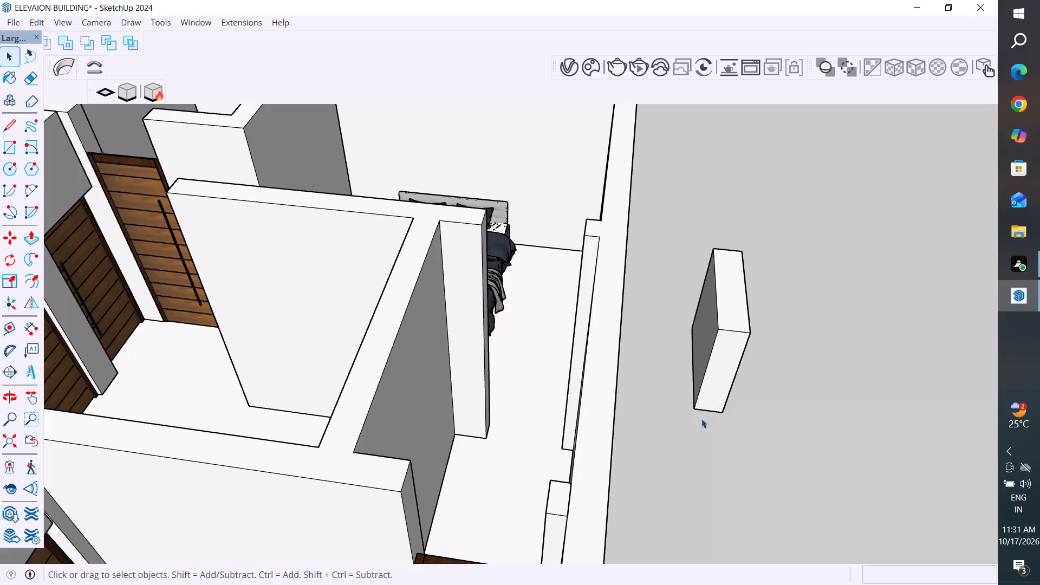
# Examine the loose wall piece outside the outer wall in relation to the back bedroom and passage openings.
pyautogui.moveTo(701, 419); pyautogui.dragTo(661, 387, button='middle')
pyautogui.scroll(1, 662, 381)
pyautogui.scroll(-7, 686, 319)
pyautogui.moveTo(714, 361); pyautogui.dragTo(772, 389, button='middle')
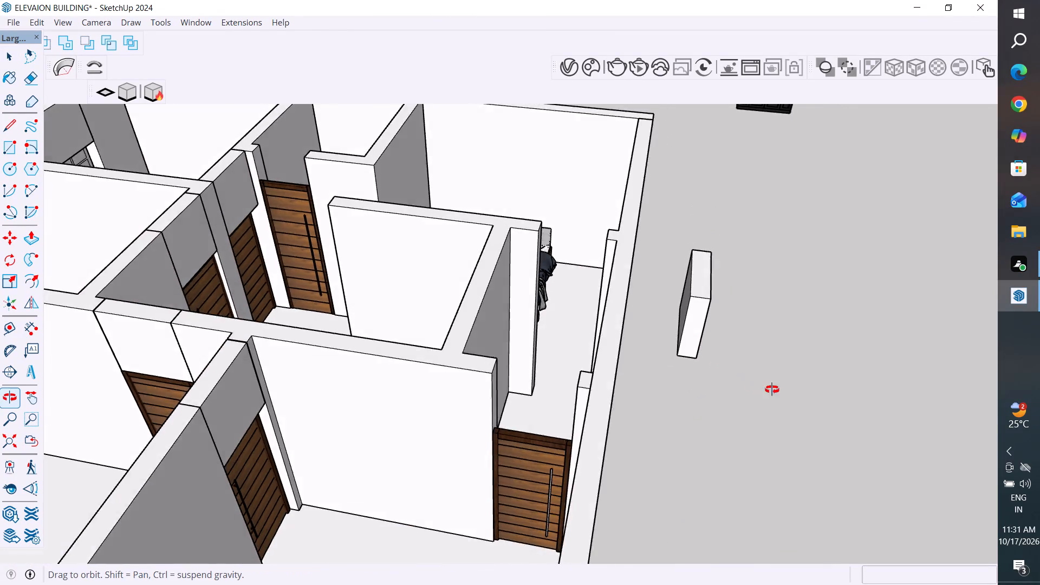
pyautogui.moveTo(772, 389); pyautogui.dragTo(810, 495, button='middle')
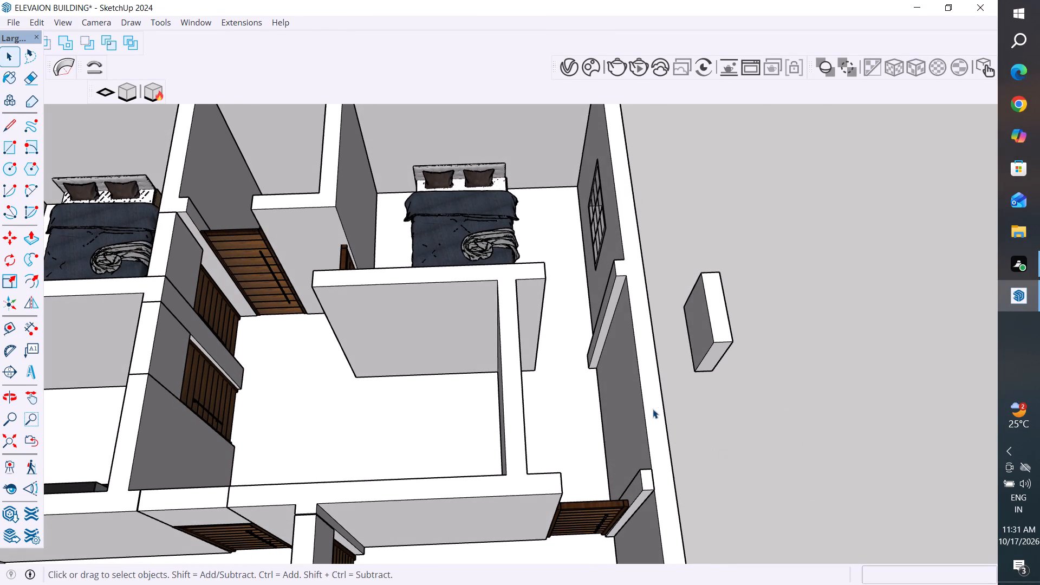
pyautogui.scroll(-5, 669, 393)
pyautogui.moveTo(768, 369); pyautogui.dragTo(717, 417, button='middle')
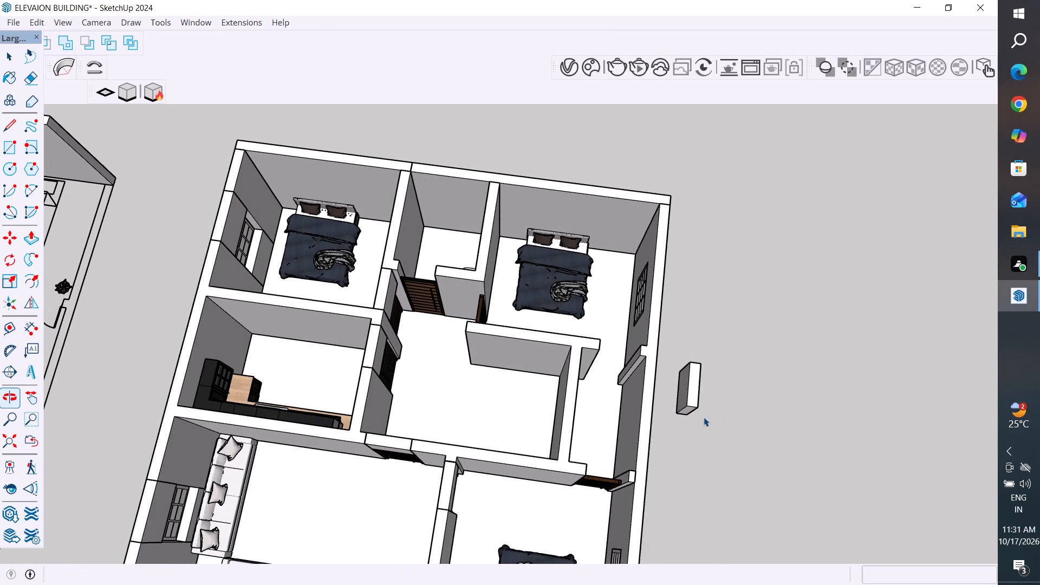
pyautogui.scroll(2, 606, 396)
pyautogui.scroll(-2, 764, 314)
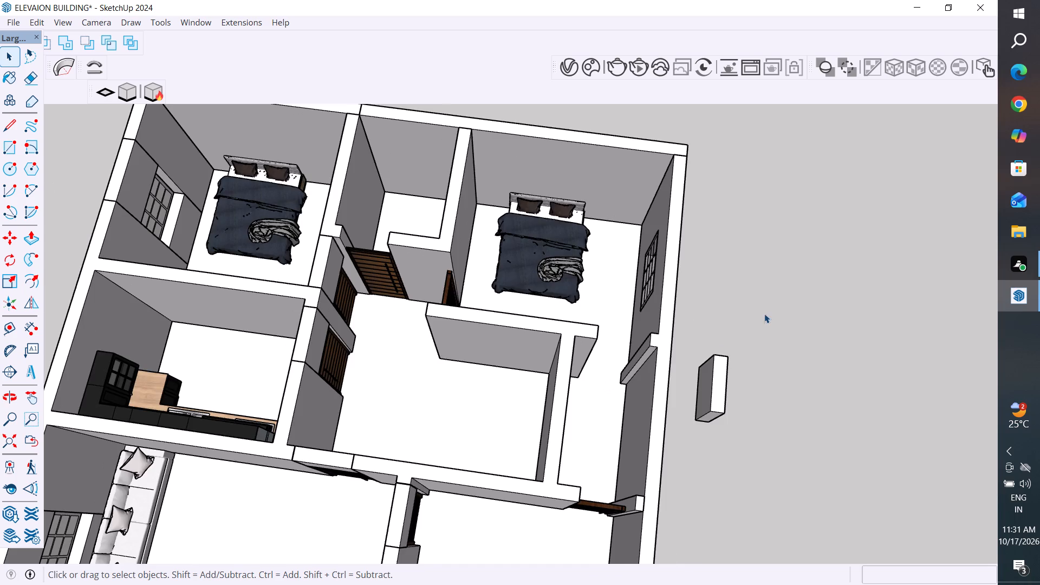
pyautogui.scroll(-4, 764, 314)
pyautogui.scroll(-3, 815, 321)
pyautogui.scroll(2, 745, 404)
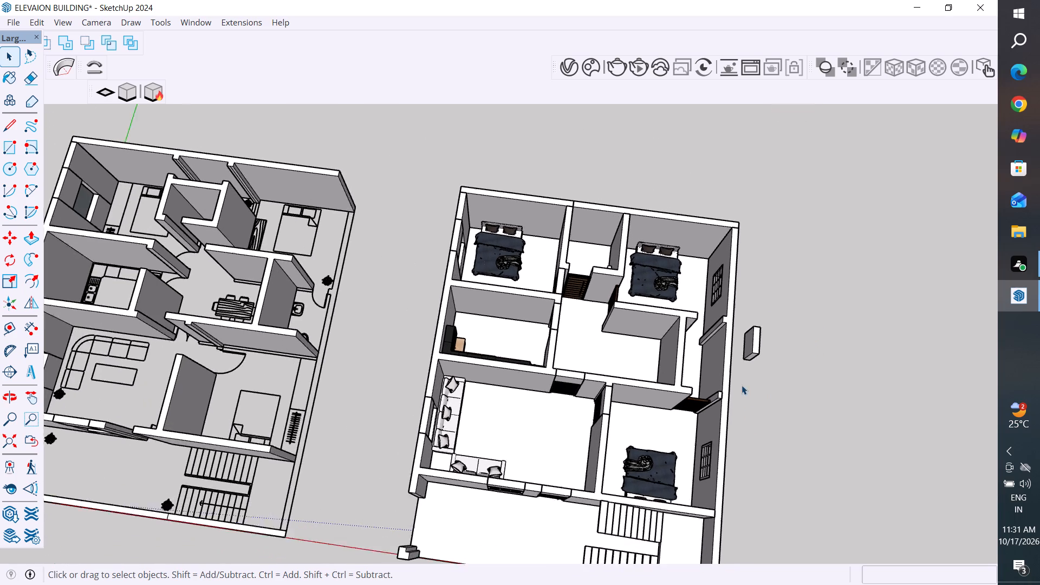
# Rotate the loose wall piece 90° horizontally about its bottom corner so it lies crosswise to the outer wall, and deselect it.
pyautogui.scroll(1, 742, 385)
pyautogui.scroll(6, 762, 345)
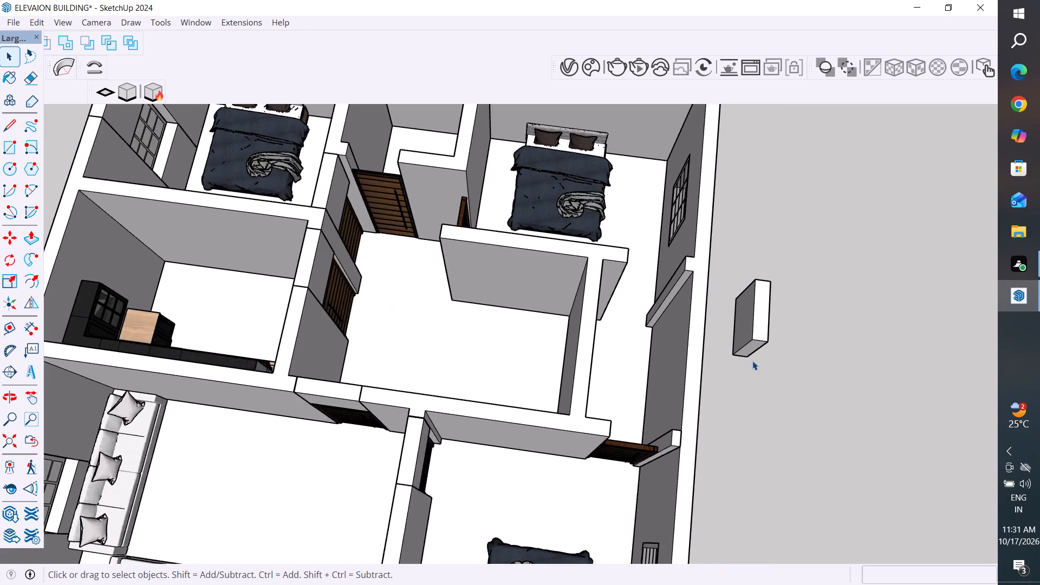
pyautogui.scroll(2, 752, 361)
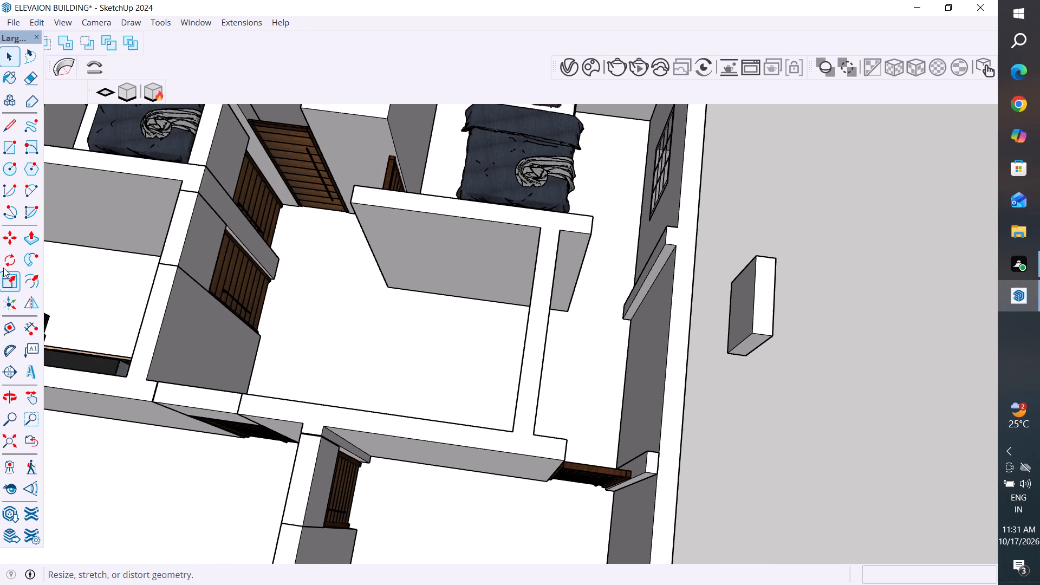
pyautogui.click(12, 254)
pyautogui.scroll(4, 747, 363)
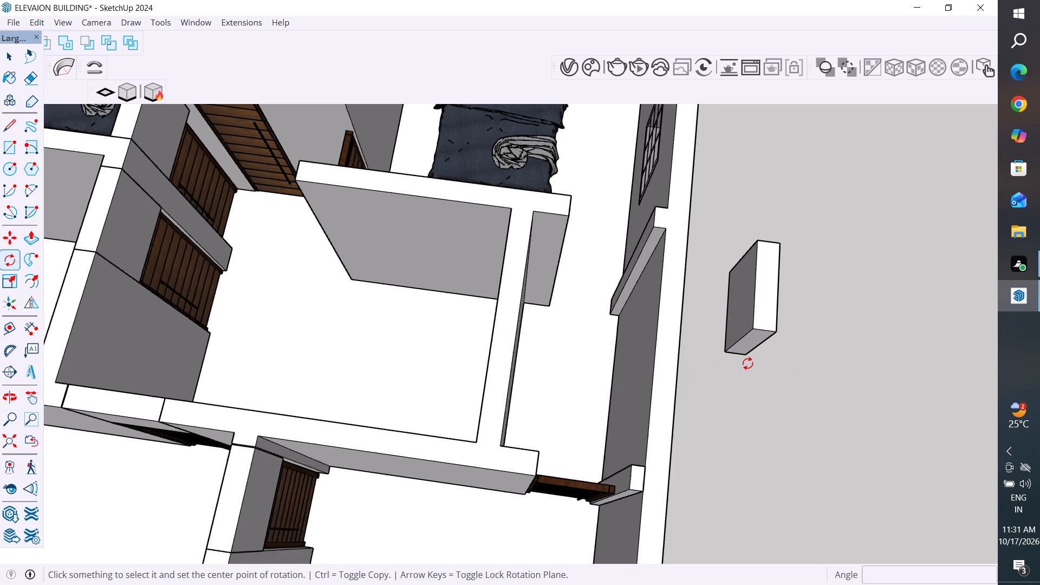
pyautogui.scroll(13, 747, 363)
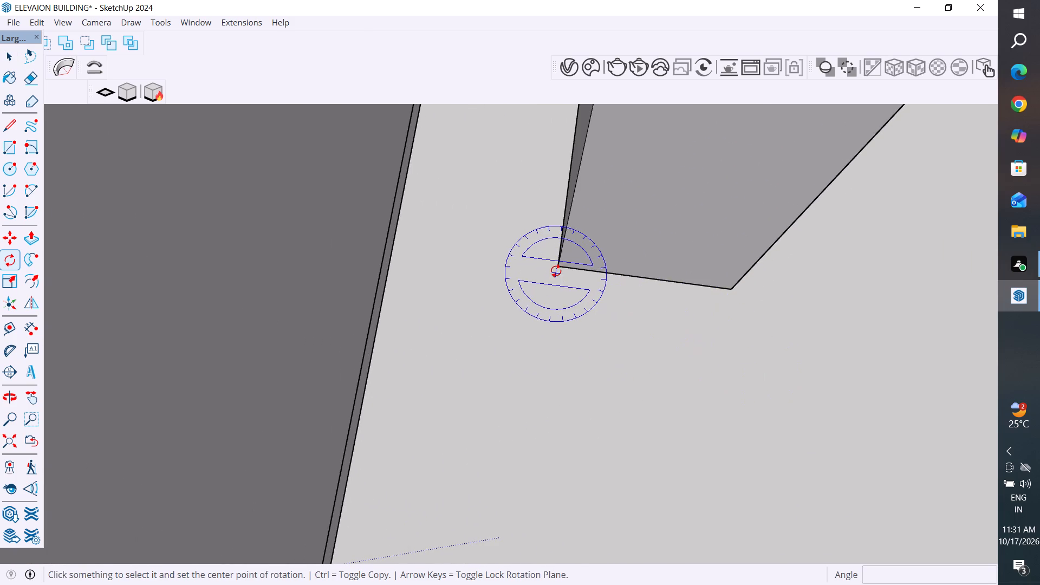
pyautogui.click(557, 269)
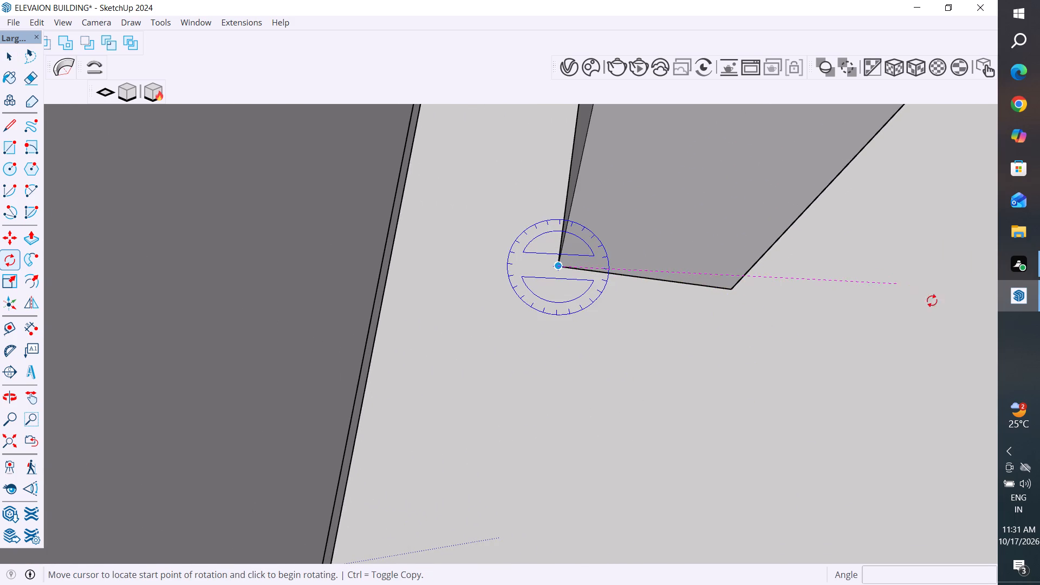
pyautogui.click(945, 316)
pyautogui.scroll(-1, 896, 342)
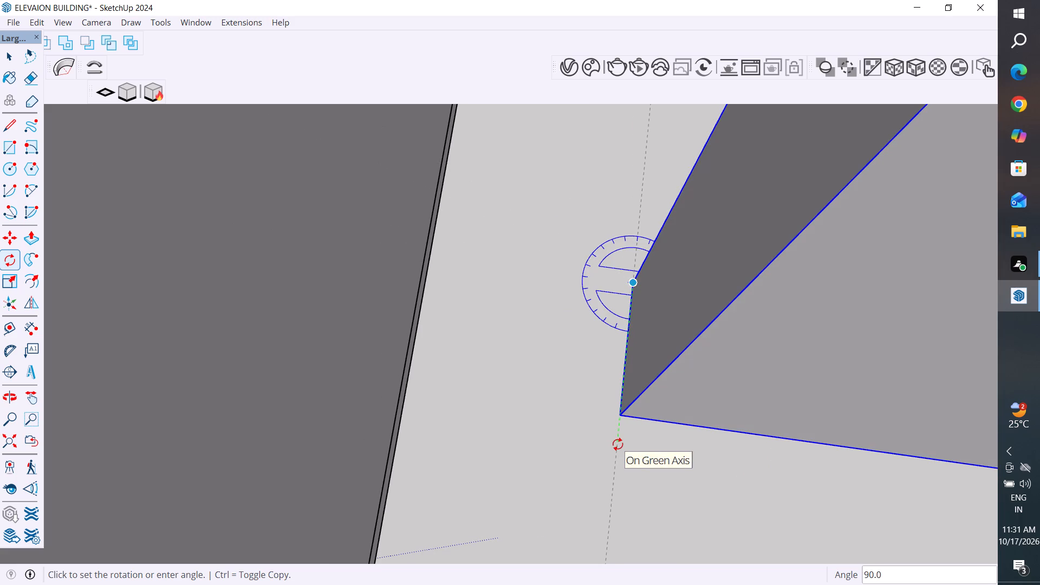
pyautogui.click(617, 444)
pyautogui.click(4, 53)
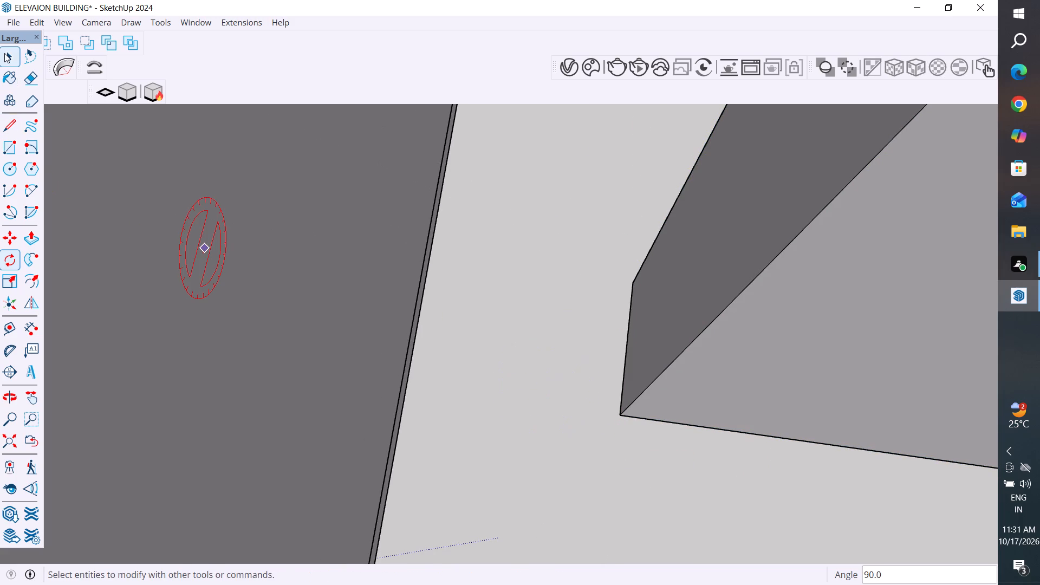
pyautogui.click(603, 309)
# Copy the rotated wall piece about 3' 10 3/4" toward the back bedroom, leaving both pieces outside the outer wall.
pyautogui.scroll(-13, 558, 411)
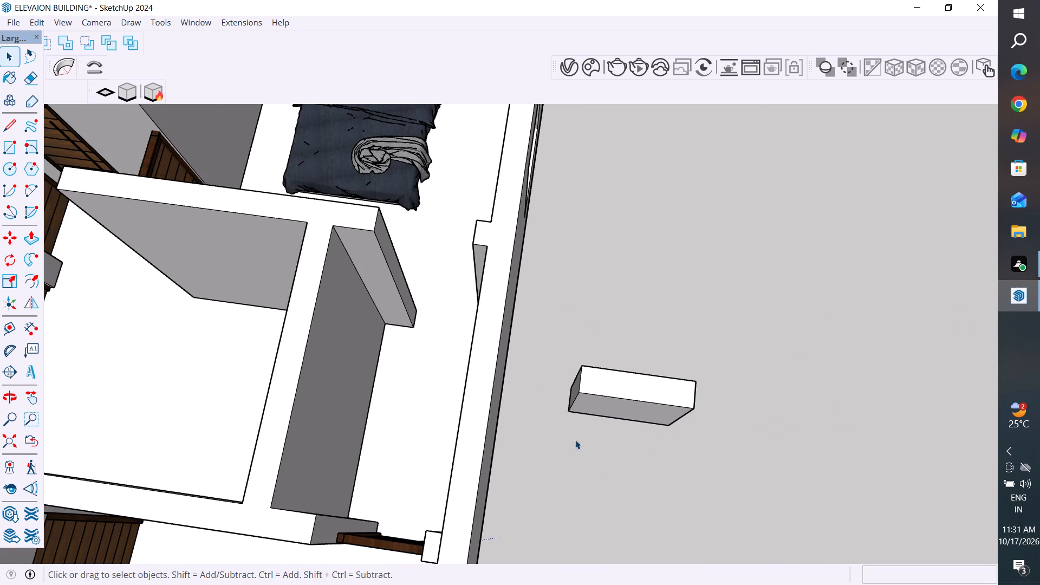
pyautogui.moveTo(623, 476); pyautogui.dragTo(629, 412, button='middle')
pyautogui.click(657, 369)
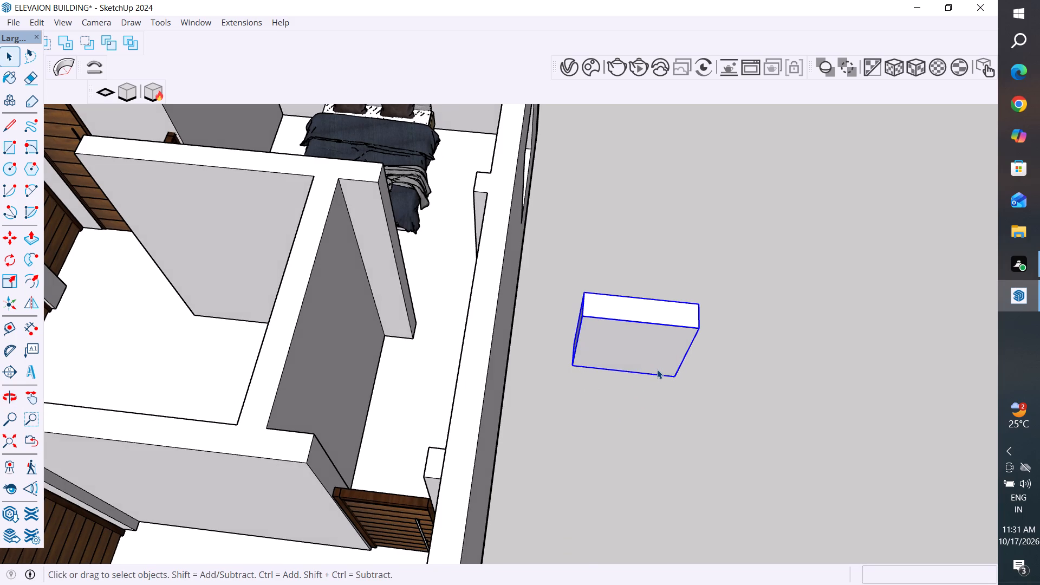
pyautogui.press('m')
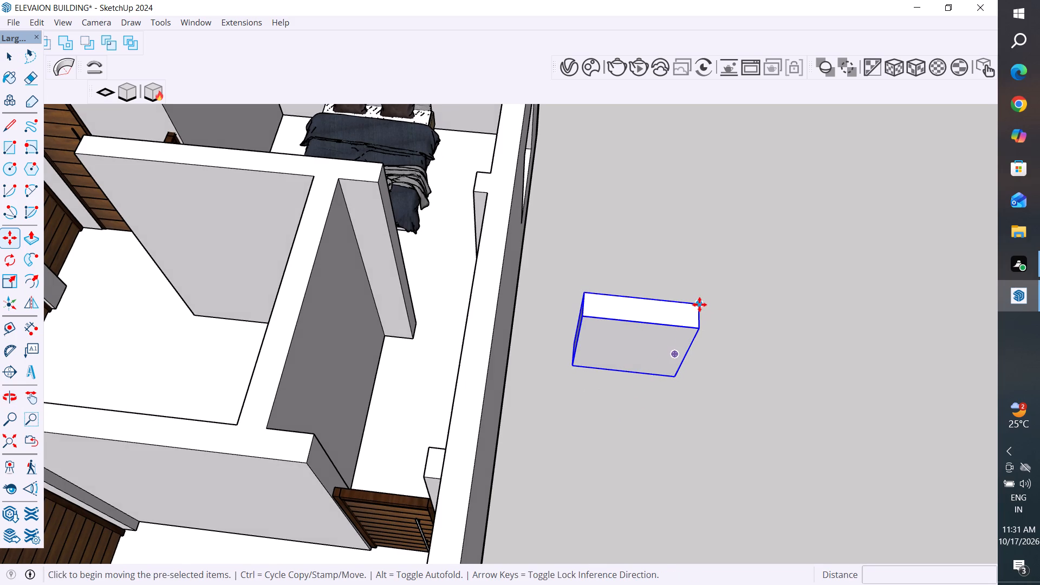
pyautogui.click(699, 304)
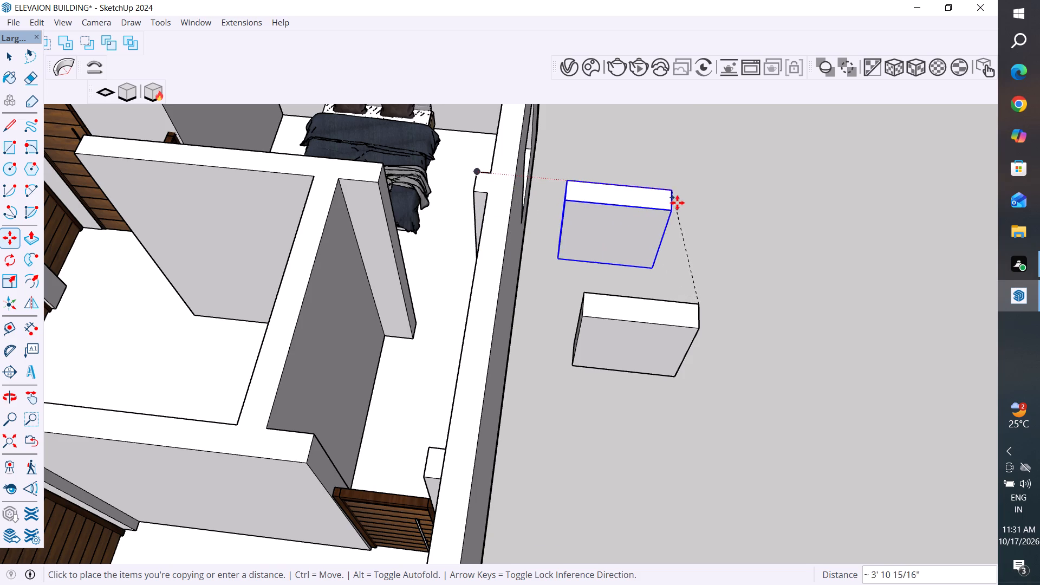
pyautogui.click(678, 203)
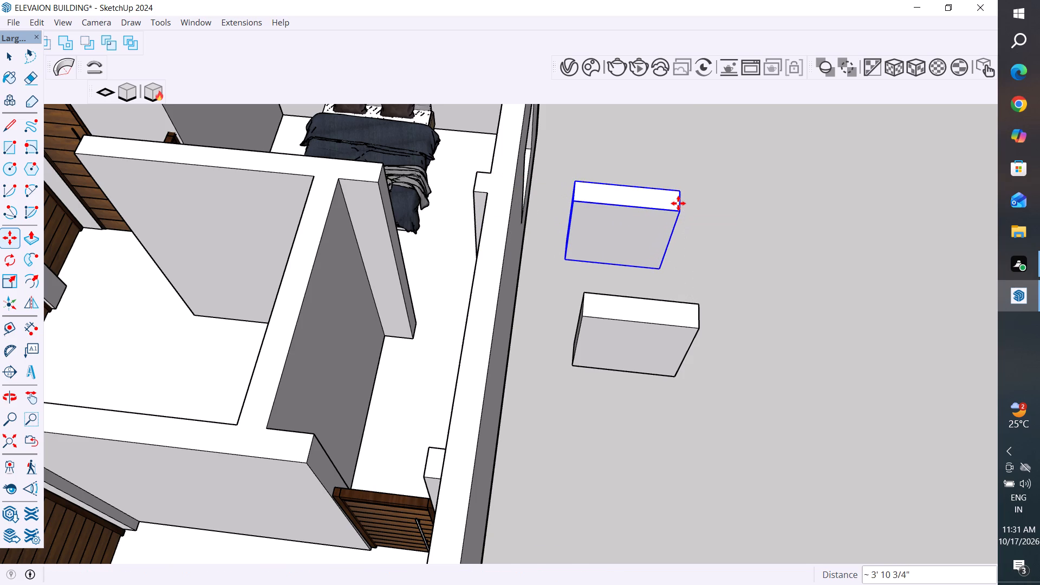
pyautogui.click(8, 53)
# Move the long outer wall group outward along the red axis, clear of the house and past the loose wall pieces, and deselect it.
pyautogui.scroll(-12, 536, 380)
pyautogui.moveTo(550, 431); pyautogui.dragTo(634, 441, button='middle')
pyautogui.scroll(4, 530, 341)
pyautogui.click(530, 341)
pyautogui.scroll(-7, 530, 341)
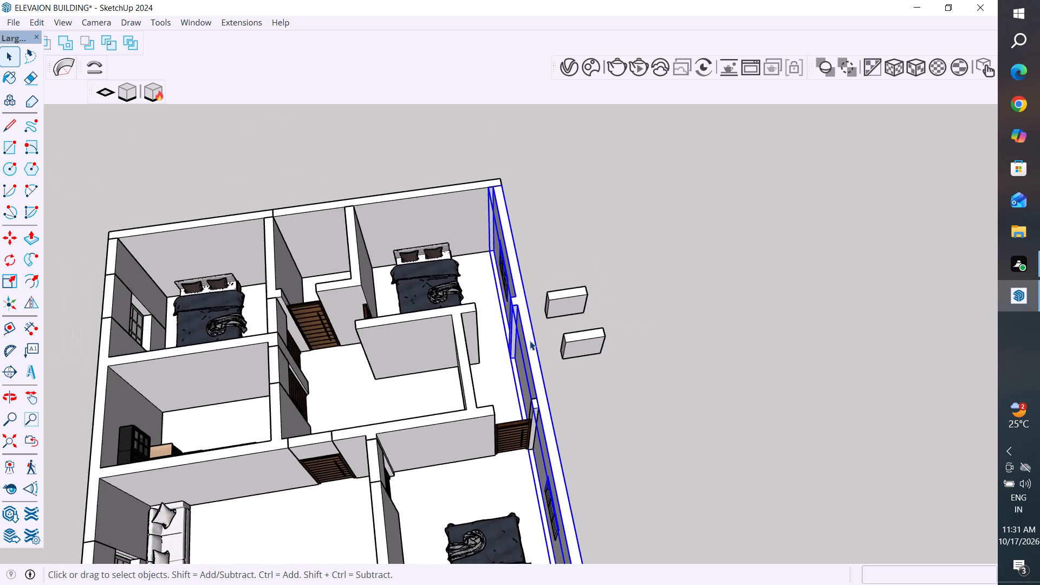
pyautogui.scroll(-13, 530, 341)
pyautogui.scroll(9, 568, 484)
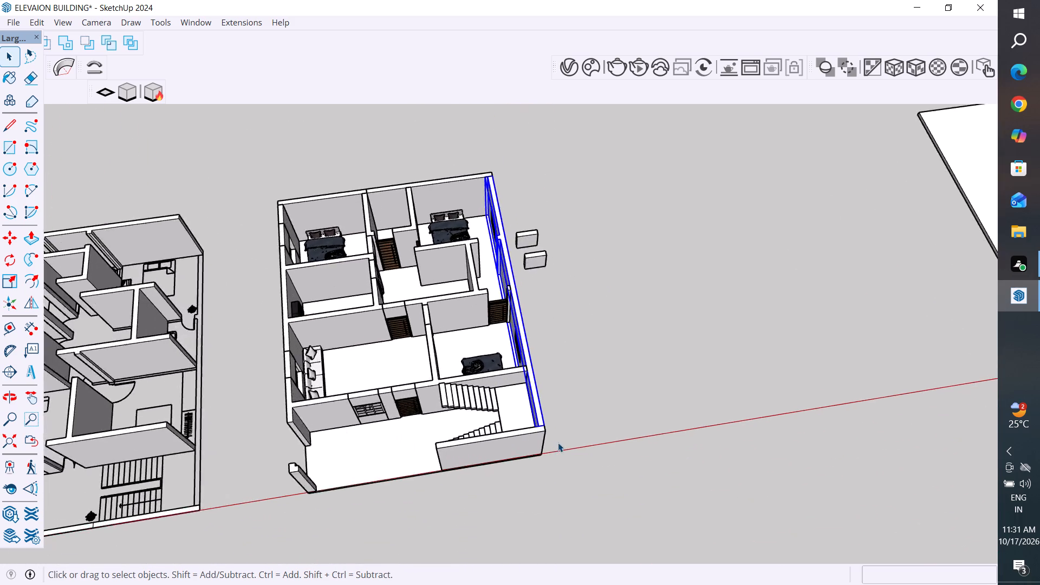
pyautogui.moveTo(553, 425); pyautogui.dragTo(395, 323, button='middle')
pyautogui.scroll(6, 460, 388)
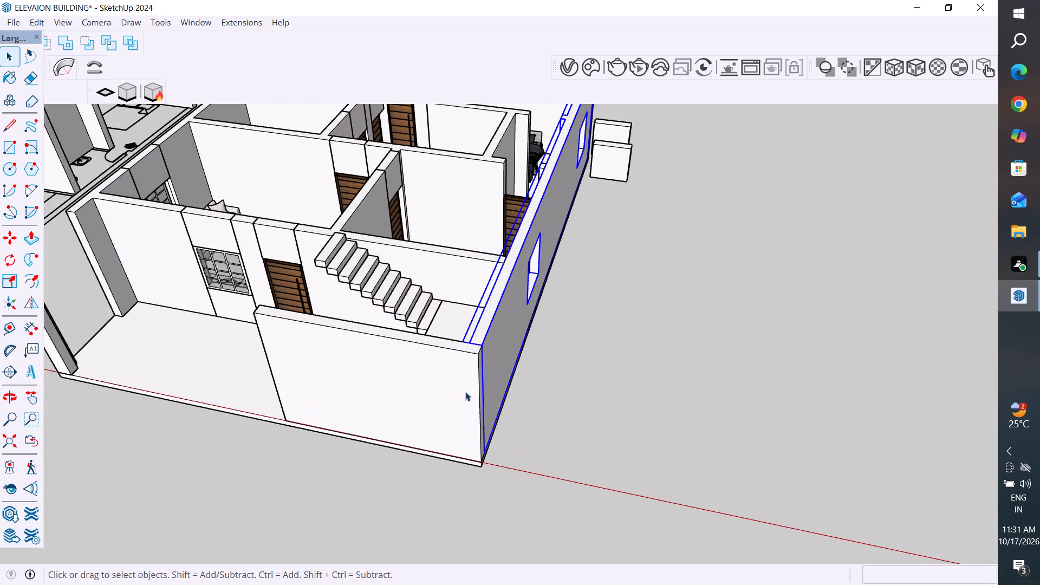
pyautogui.scroll(2, 465, 392)
pyautogui.press('m')
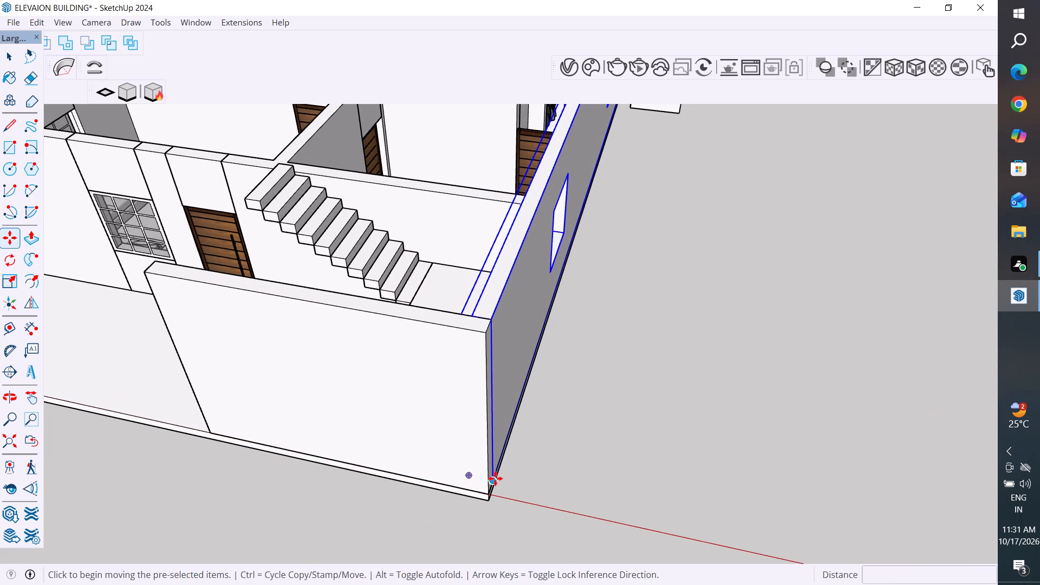
pyautogui.click(499, 477)
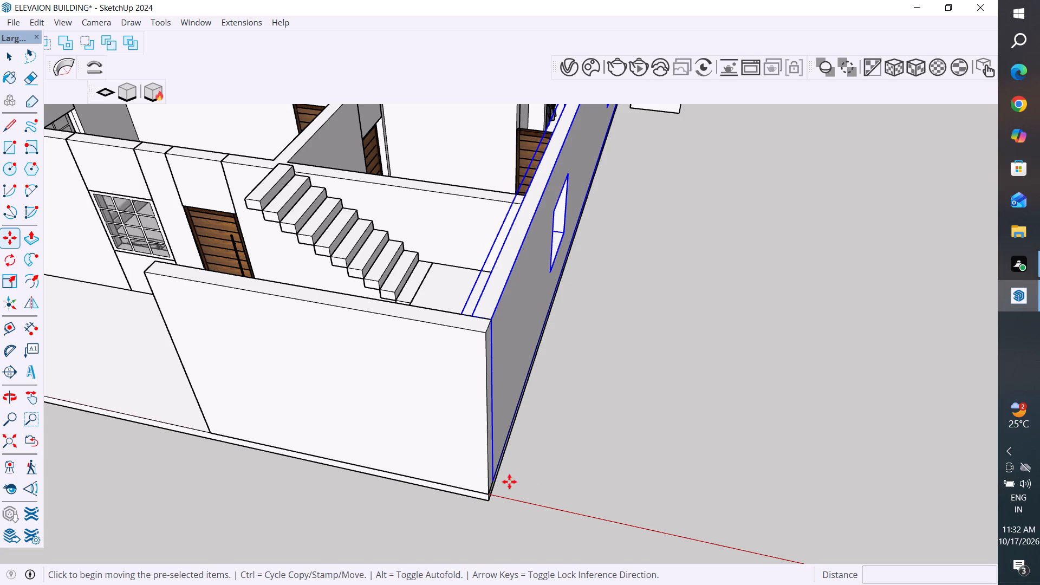
pyautogui.click(629, 512)
pyautogui.scroll(-2, 681, 513)
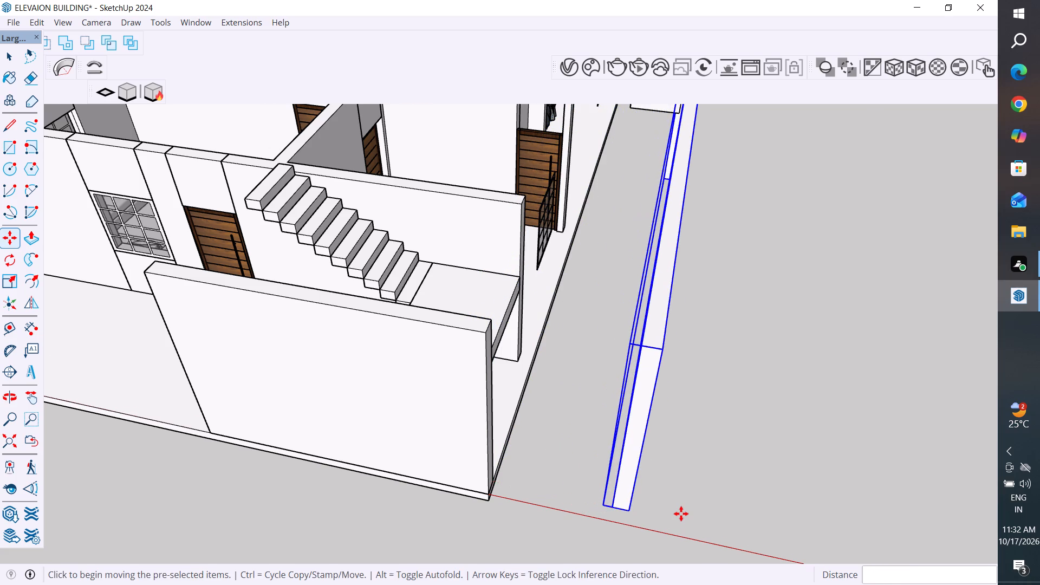
pyautogui.scroll(-4, 681, 513)
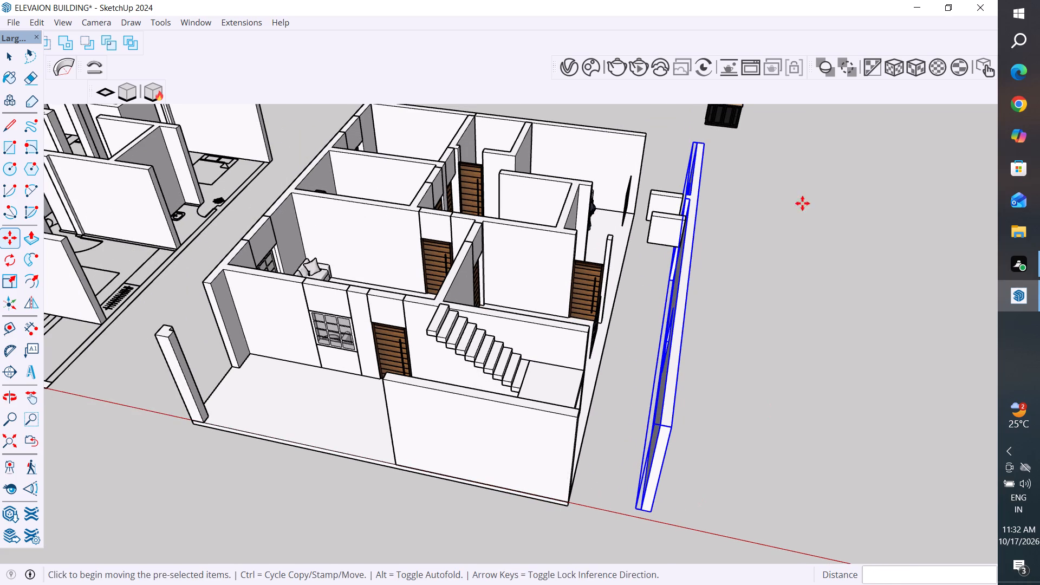
pyautogui.click(9, 51)
pyautogui.click(822, 257)
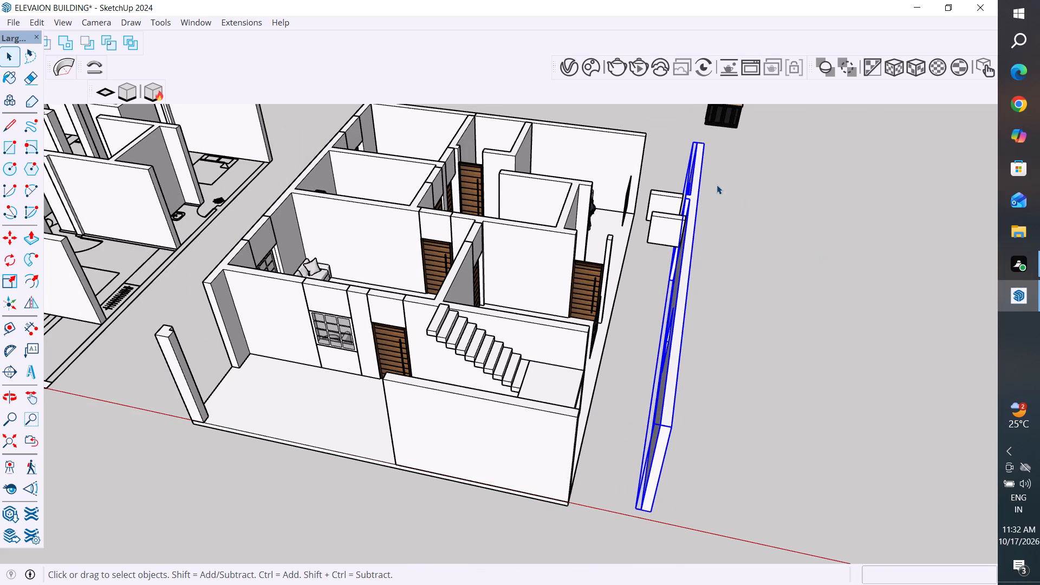
# Explode the moved long outer wall group into loose geometry and clear the selection.
pyautogui.scroll(5, 711, 173)
pyautogui.moveTo(709, 213); pyautogui.dragTo(813, 304, button='middle')
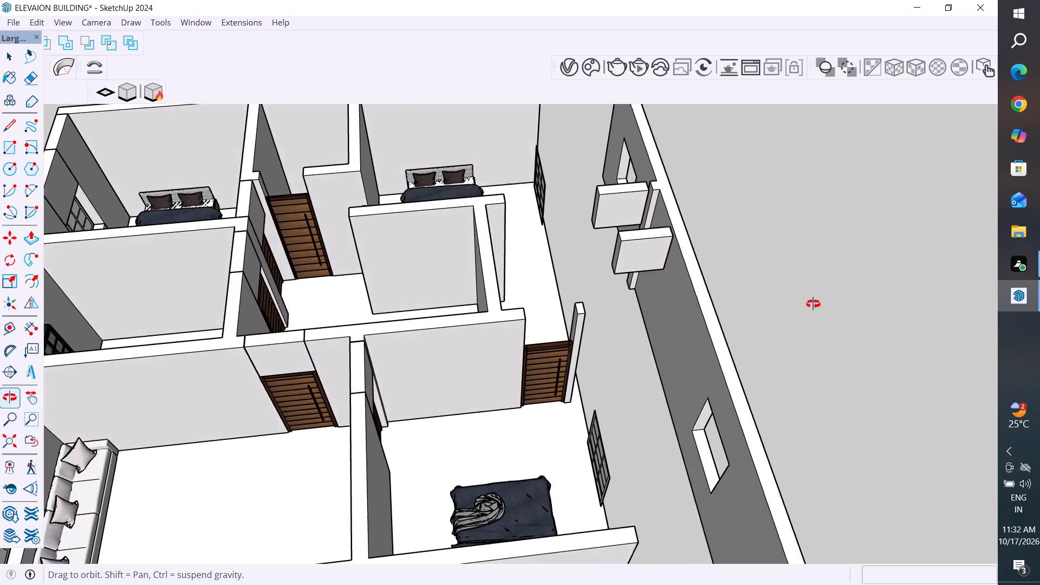
pyautogui.moveTo(813, 304); pyautogui.dragTo(740, 372, button='middle')
pyautogui.scroll(8, 682, 262)
pyautogui.click(684, 251)
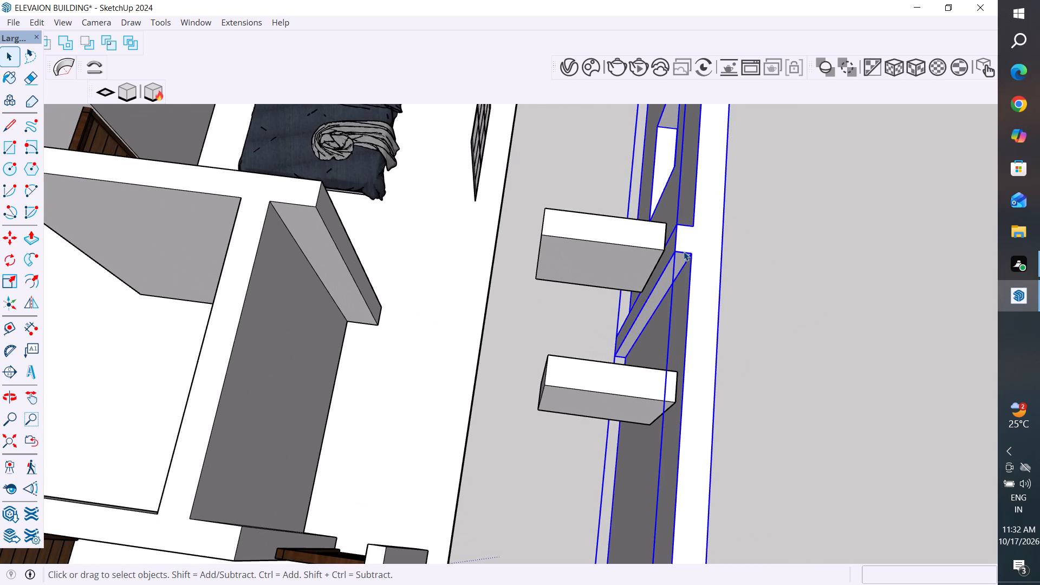
pyautogui.scroll(3, 684, 251)
pyautogui.rightClick(684, 251)
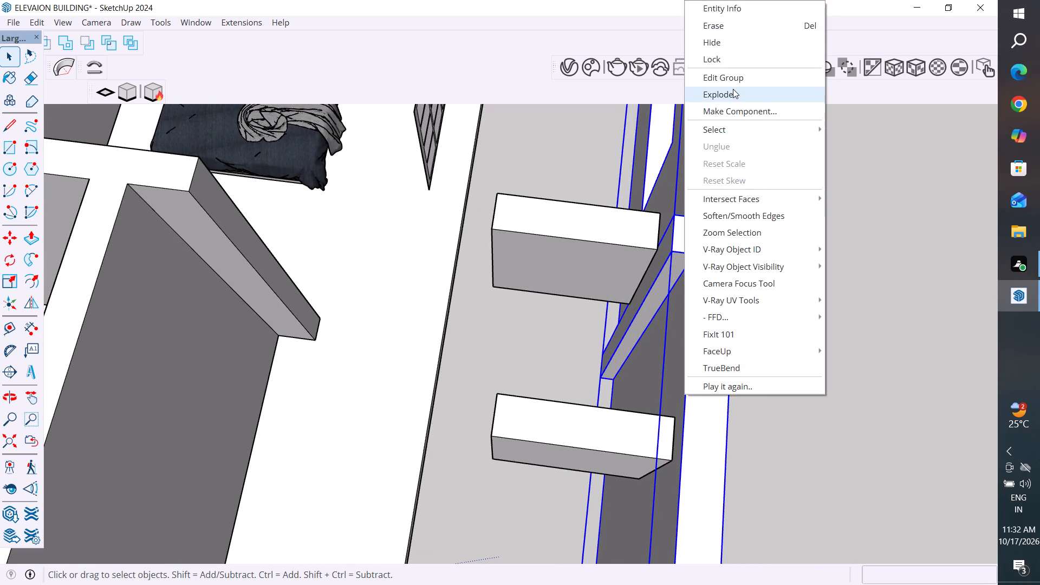
pyautogui.click(739, 91)
pyautogui.click(801, 209)
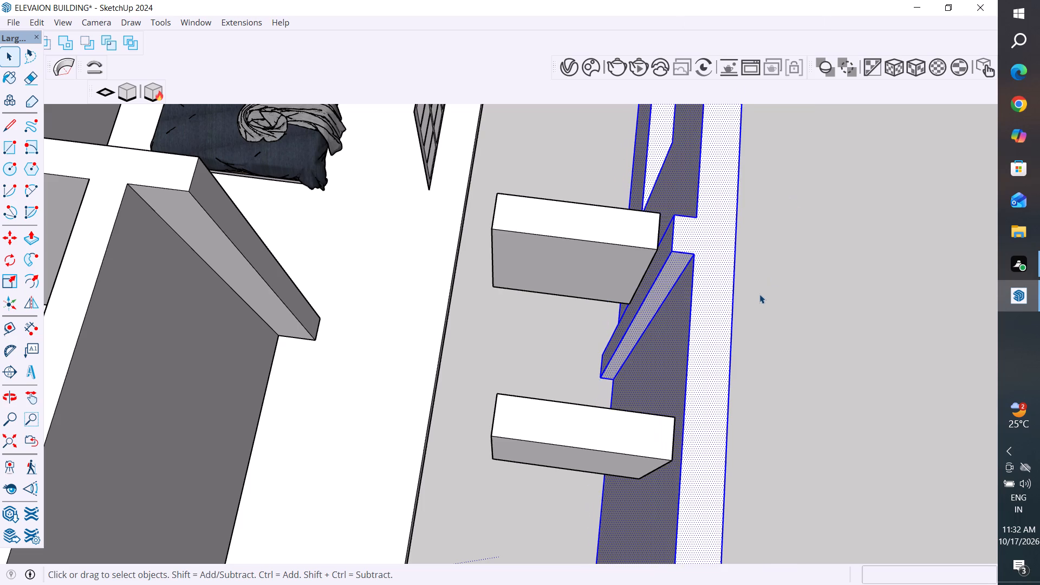
# Draw a 9" line along the wall's inner top edge to separate the projecting post beside the back bedroom from the wall.
pyautogui.scroll(4, 757, 298)
pyautogui.scroll(-4, 584, 361)
pyautogui.moveTo(584, 361); pyautogui.dragTo(613, 408, button='middle')
pyautogui.click(8, 132)
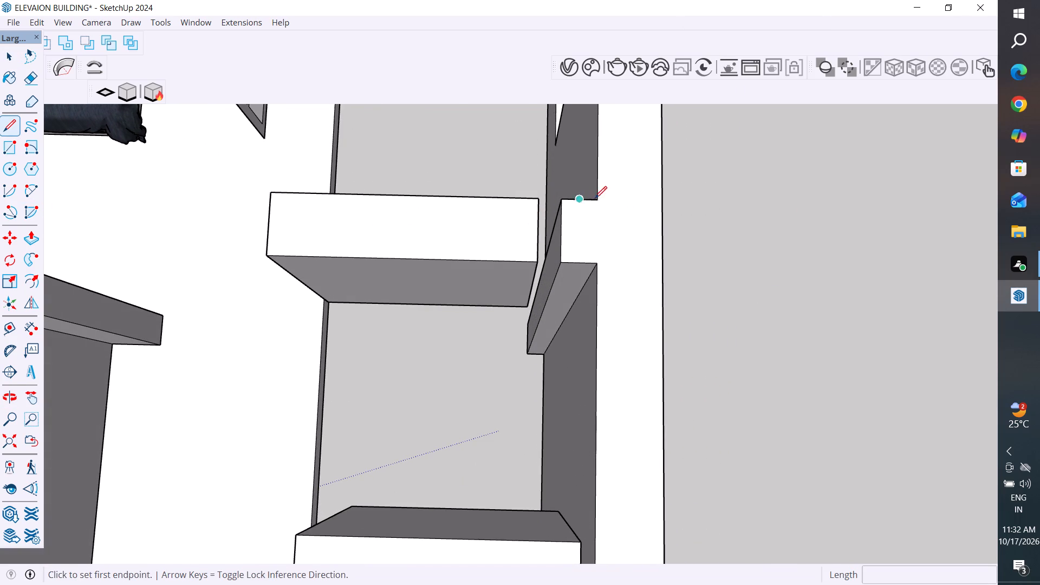
pyautogui.click(599, 198)
pyautogui.click(597, 265)
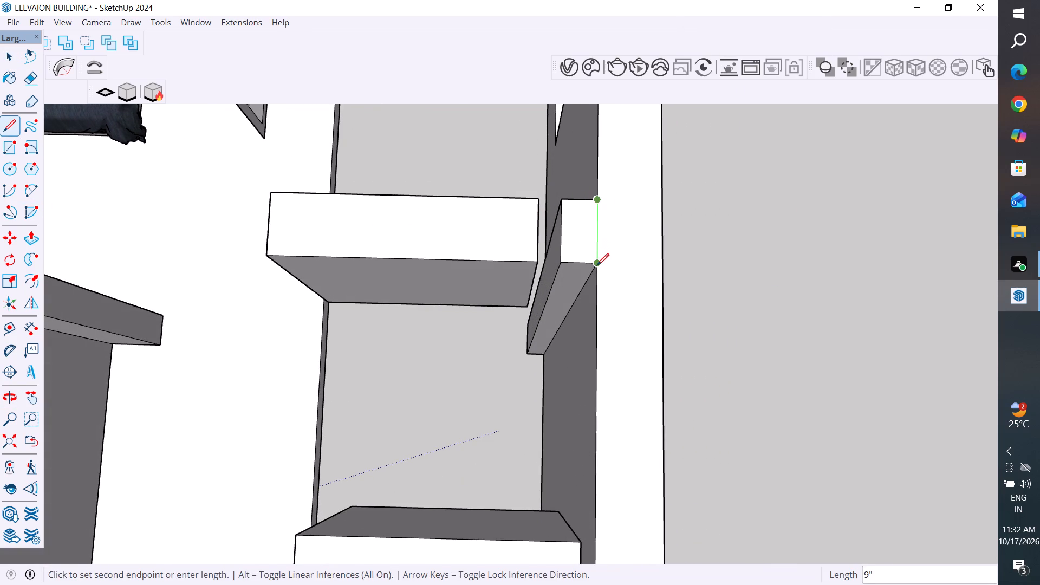
pyautogui.click(10, 49)
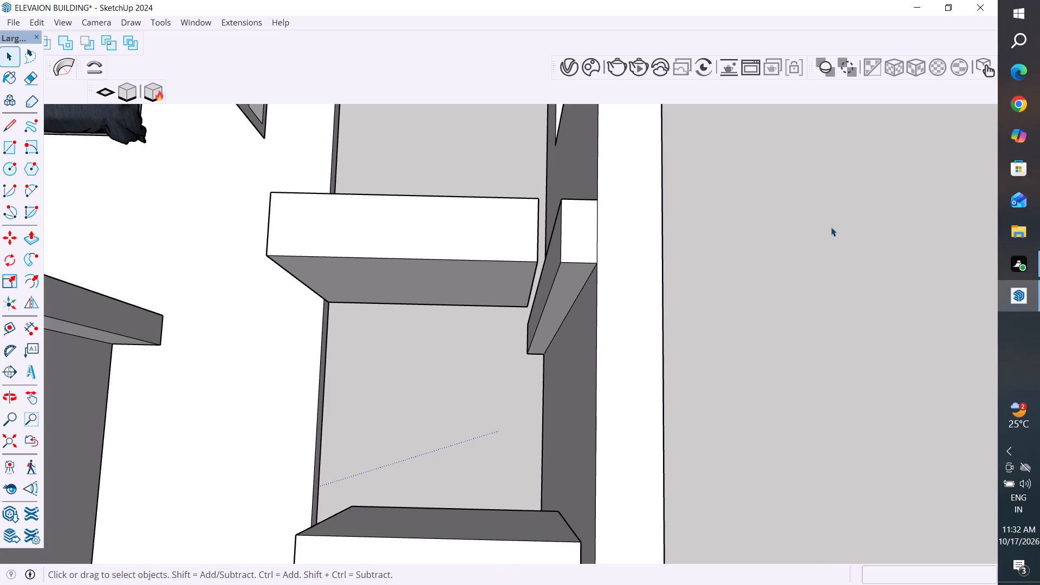
pyautogui.click(831, 227)
# Delete the projecting post's top face, both exposed side faces and the vertical edge between them beside the back bedroom.
pyautogui.scroll(3, 577, 231)
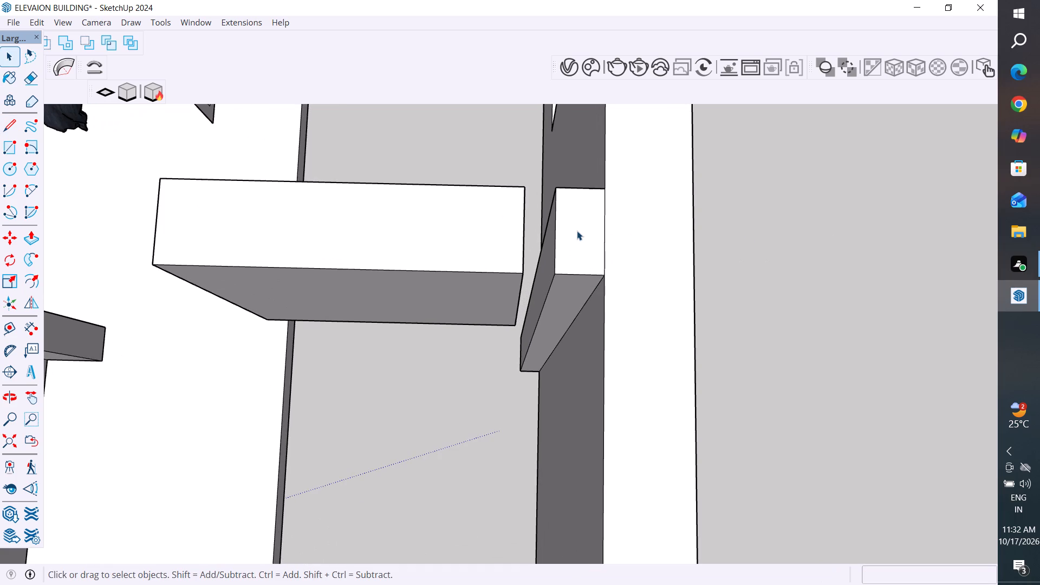
pyautogui.click(577, 231)
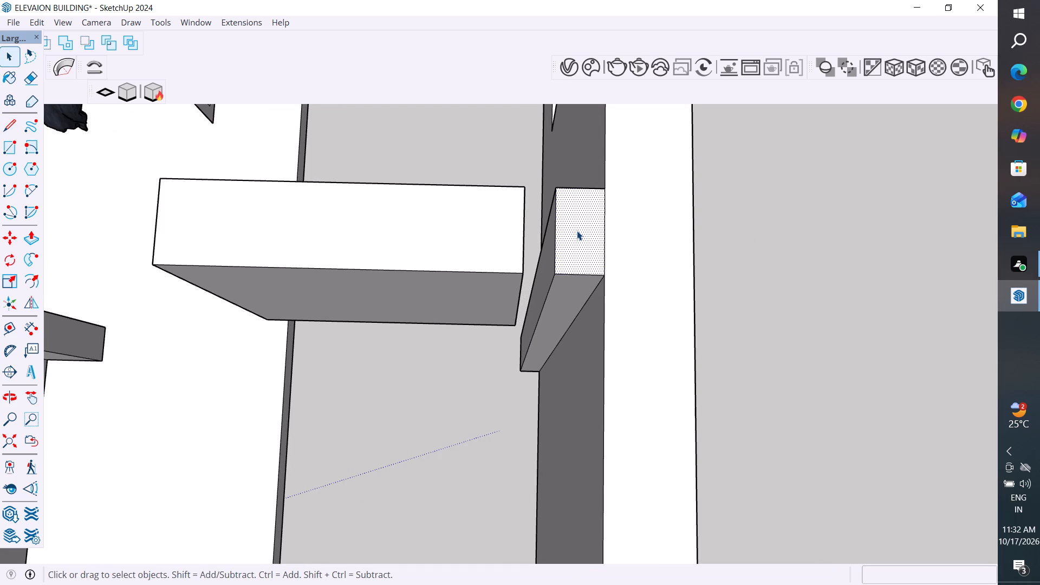
pyautogui.press('Delete')
pyautogui.click(570, 286)
pyautogui.press('Delete')
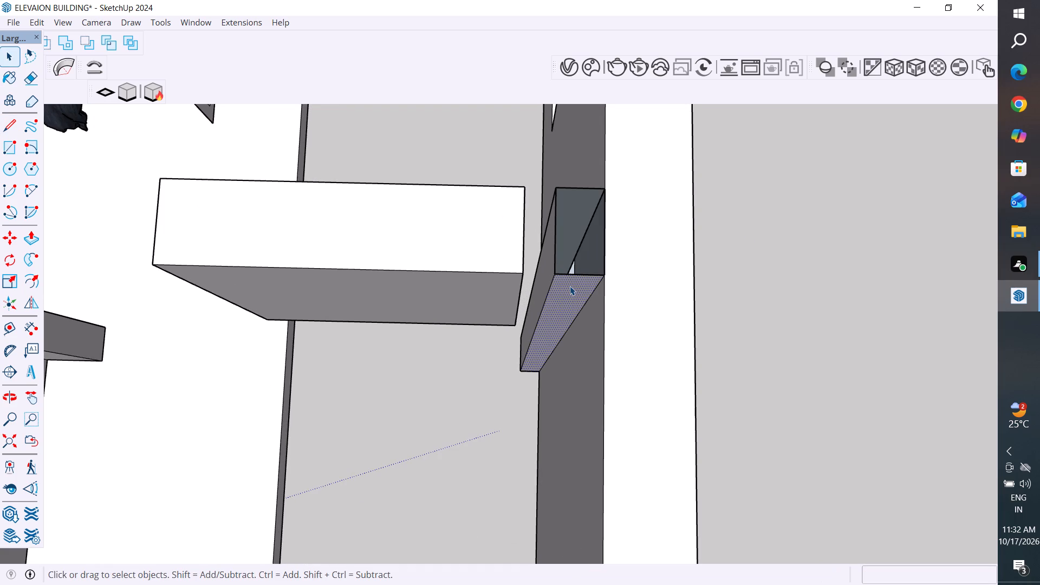
pyautogui.click(548, 292)
pyautogui.press('Delete')
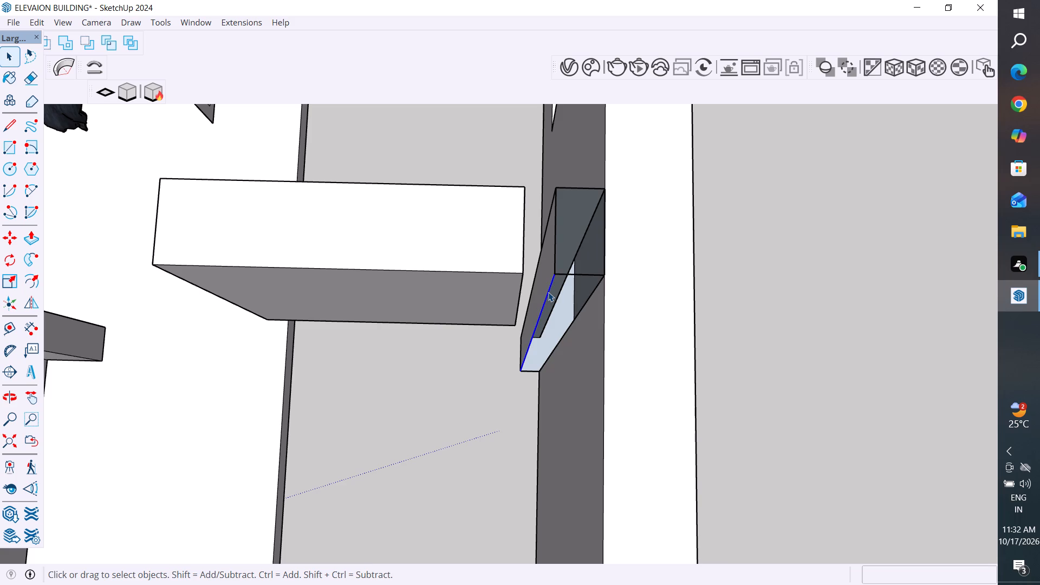
pyautogui.click(544, 281)
pyautogui.press('Delete')
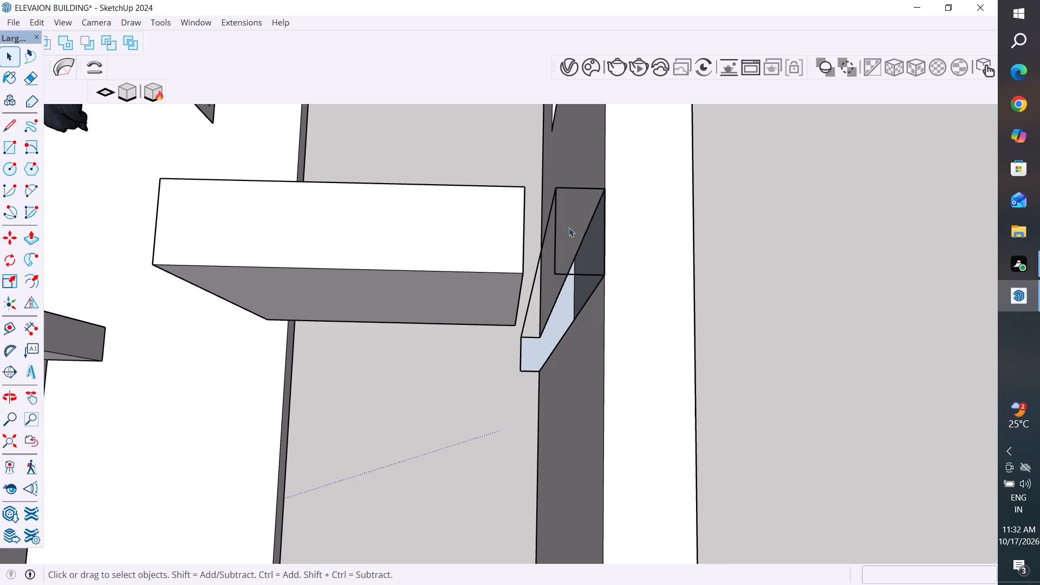
# Delete the projecting post's remaining top and vertical edges, along with the loose line left sticking out of the wall.
pyautogui.moveTo(770, 245); pyautogui.dragTo(687, 244, button='middle')
pyautogui.click(574, 195)
pyautogui.moveTo(583, 189); pyautogui.dragTo(571, 211)
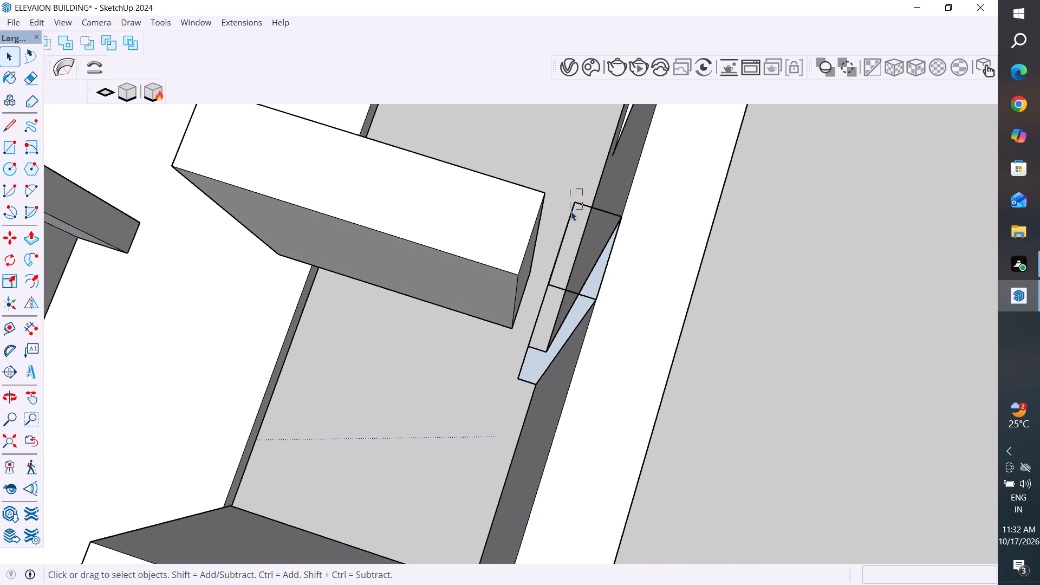
pyautogui.moveTo(571, 211); pyautogui.dragTo(570, 211)
pyautogui.press('Delete')
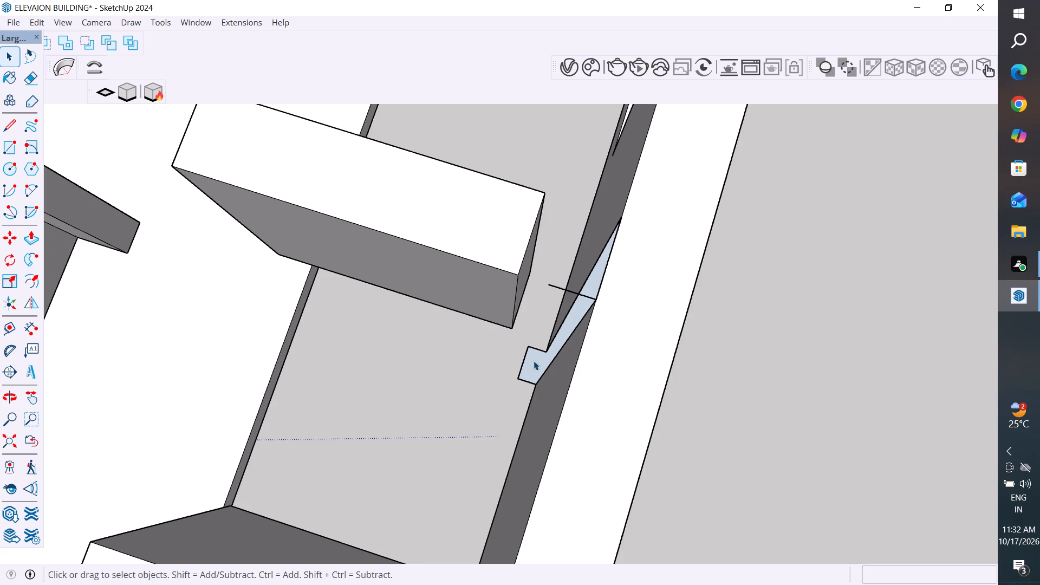
pyautogui.click(534, 361)
pyautogui.moveTo(529, 392); pyautogui.dragTo(534, 359, button='middle')
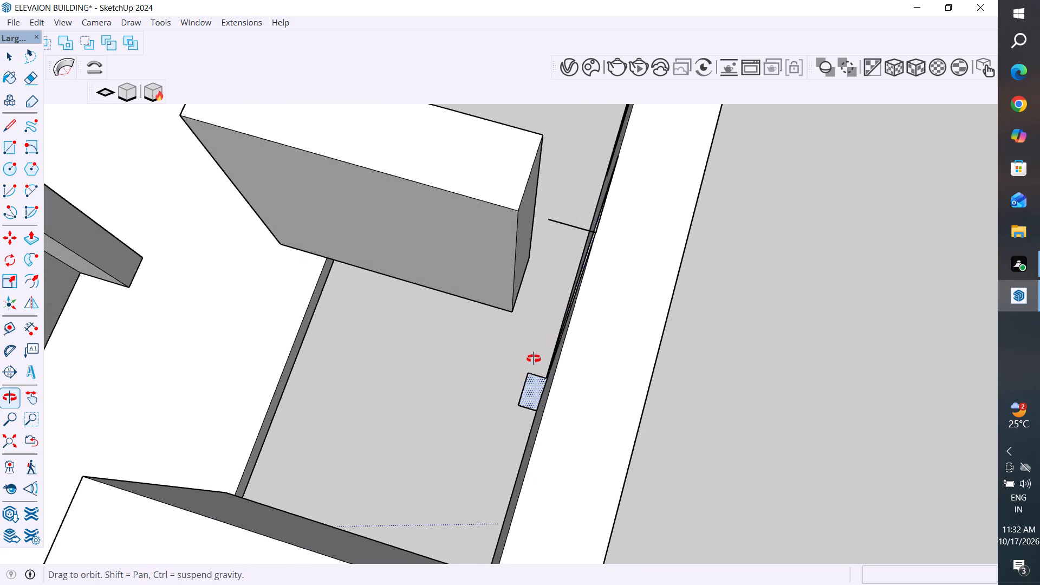
pyautogui.moveTo(534, 359); pyautogui.dragTo(541, 363, button='middle')
pyautogui.click(561, 230)
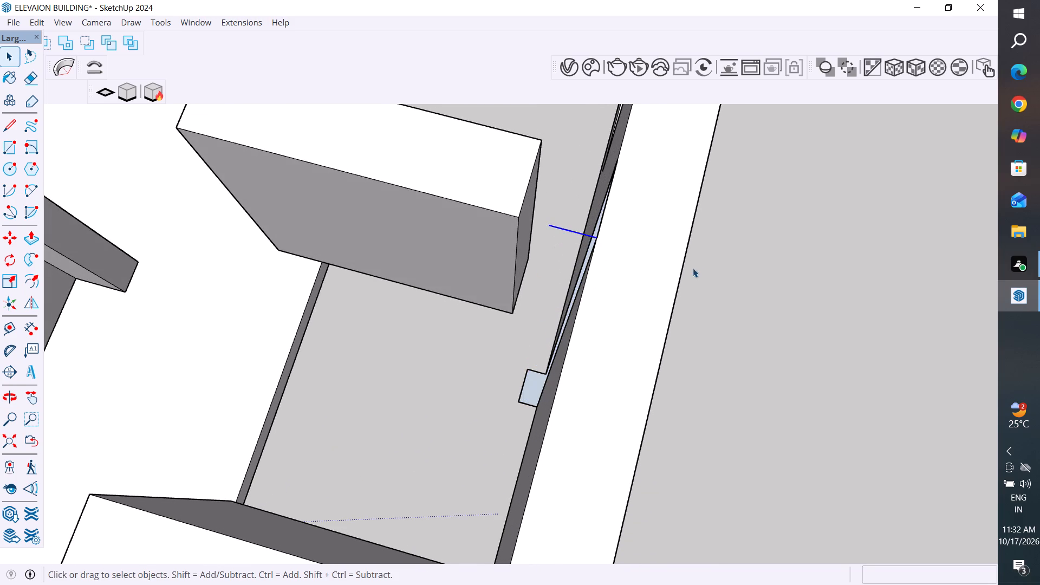
pyautogui.press('Delete')
# Draw a 9" line along the foot of the wall where the post met it, closing the gap in the wall's inner face.
pyautogui.moveTo(562, 381); pyautogui.dragTo(597, 401, button='middle')
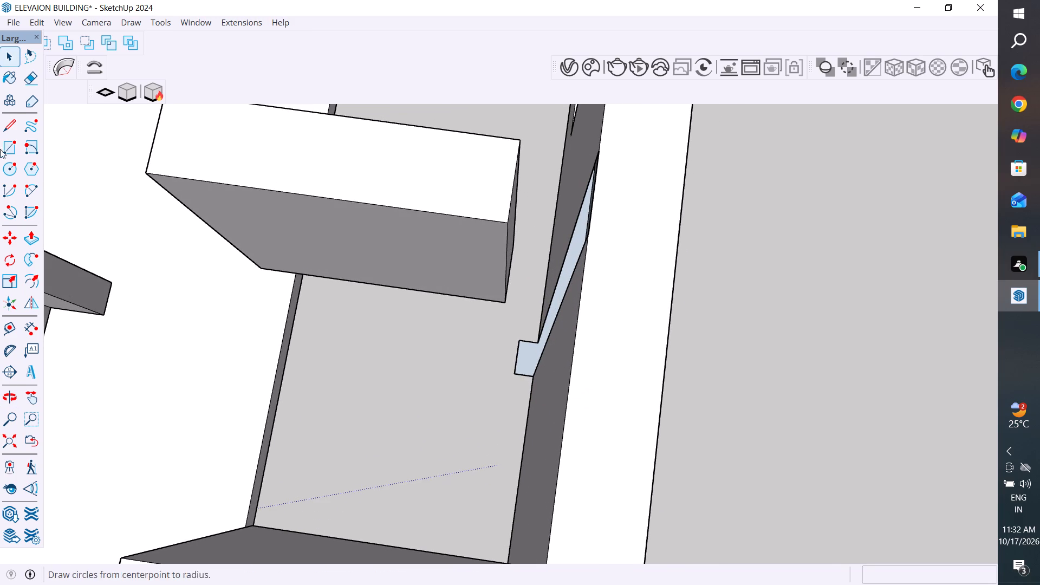
pyautogui.click(5, 127)
pyautogui.moveTo(600, 442); pyautogui.dragTo(737, 480, button='middle')
pyautogui.scroll(1, 501, 304)
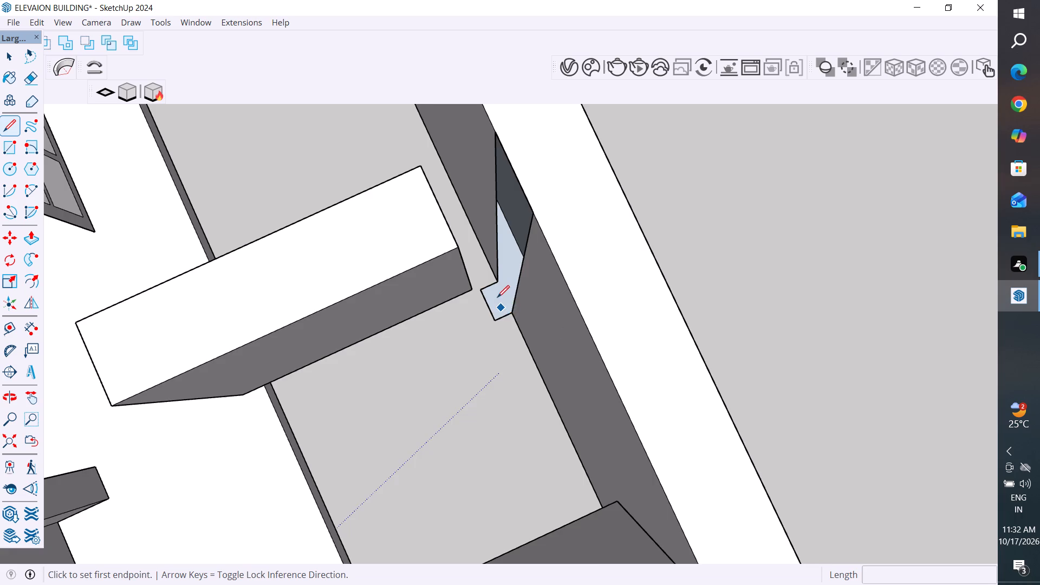
pyautogui.scroll(6, 497, 297)
pyautogui.click(499, 264)
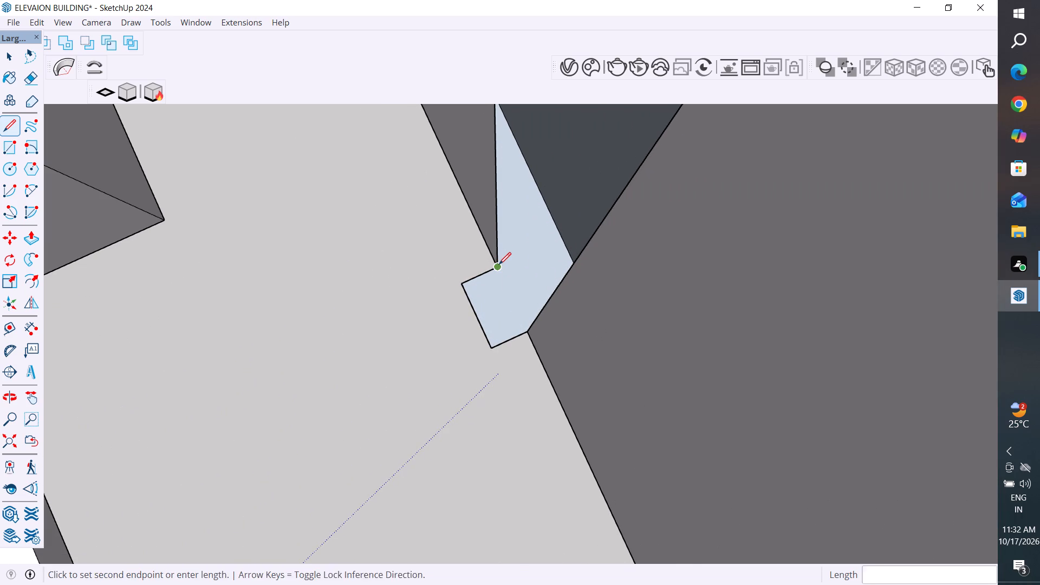
pyautogui.click(528, 334)
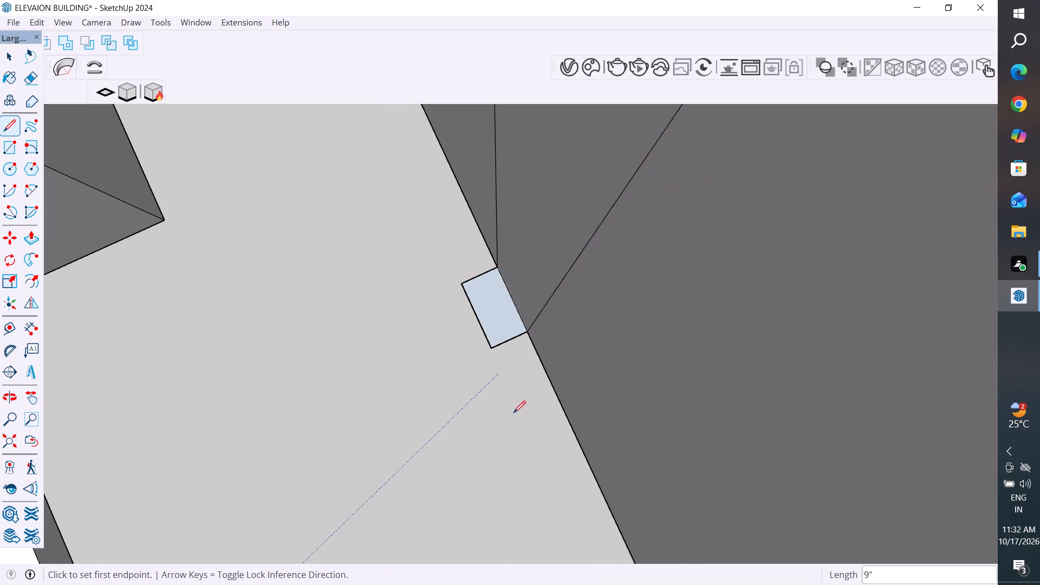
pyautogui.press('Escape')
pyautogui.press('Escape')
# Delete the post's leftover rectangular base face and the three edges around it at the foot of the wall.
pyautogui.click(5, 55)
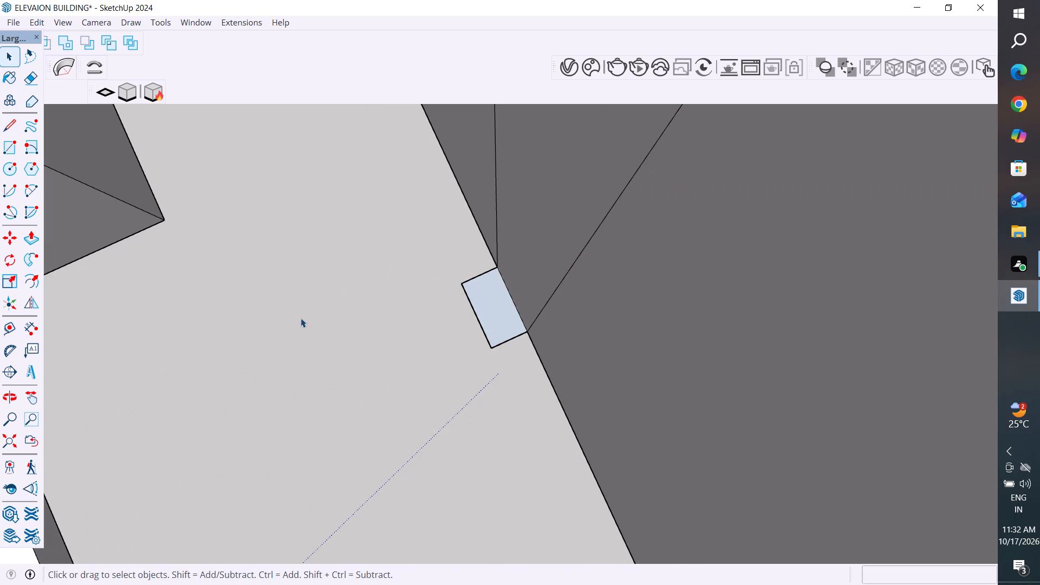
pyautogui.click(301, 318)
pyautogui.click(493, 314)
pyautogui.press('Delete')
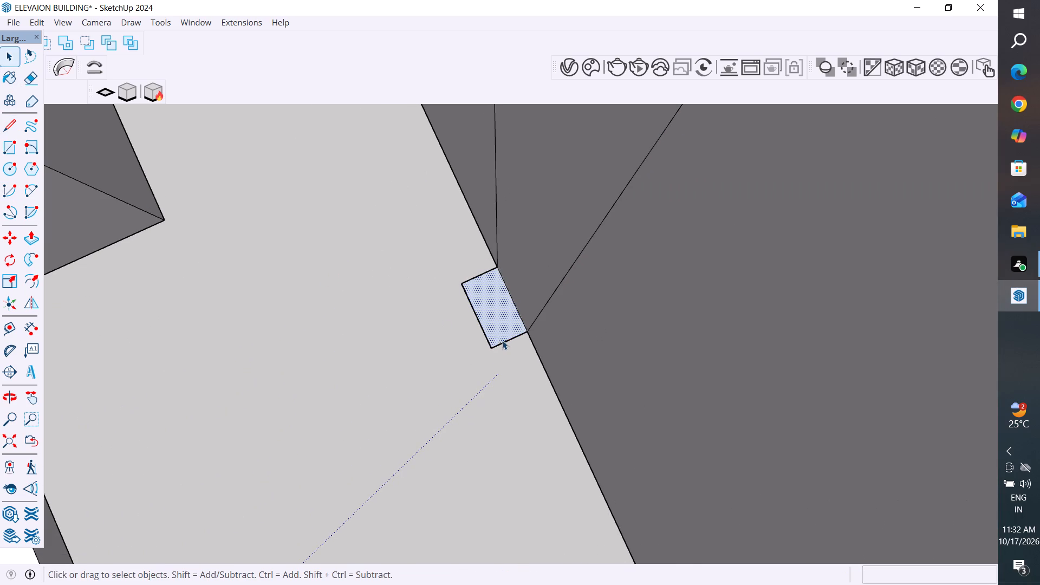
pyautogui.click(503, 341)
pyautogui.press('Delete')
pyautogui.click(487, 344)
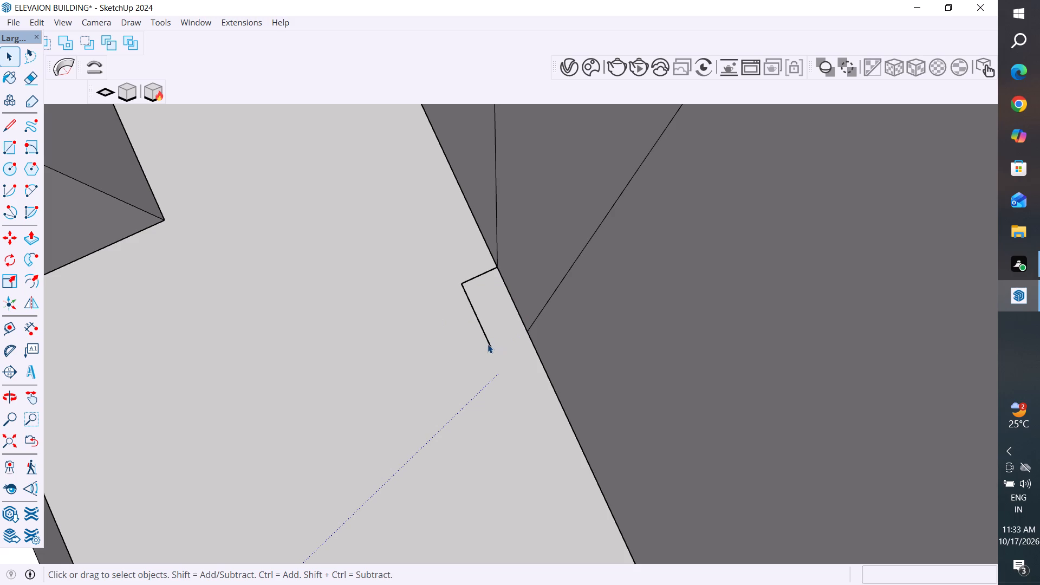
pyautogui.press('Delete')
pyautogui.click(481, 274)
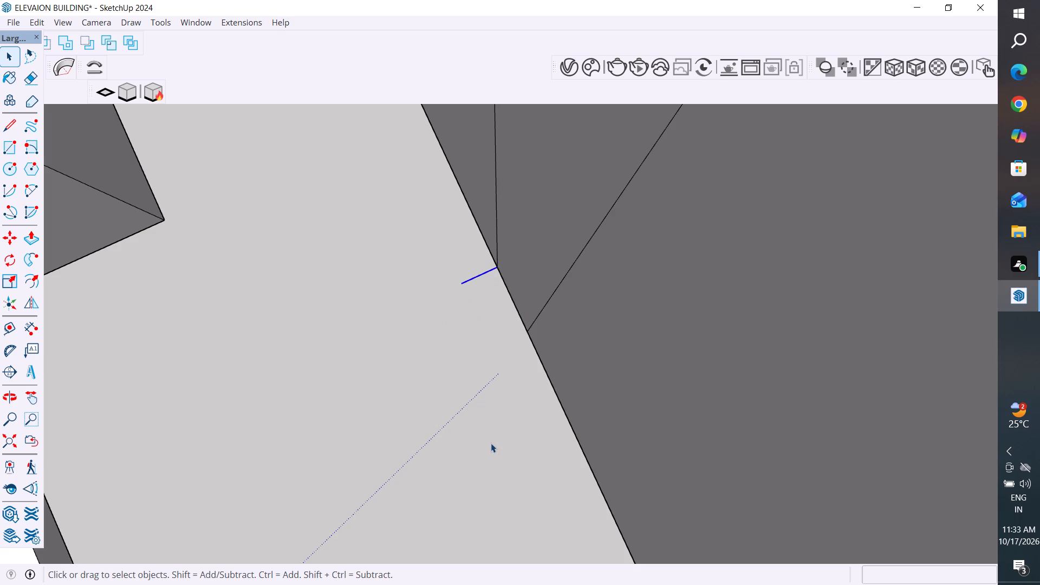
pyautogui.press('Delete')
# Erase the two leftover vertical lines on the outer wall's inner face where the post stood, and clear the selection.
pyautogui.scroll(-11, 491, 448)
pyautogui.moveTo(525, 413); pyautogui.dragTo(543, 343, button='middle')
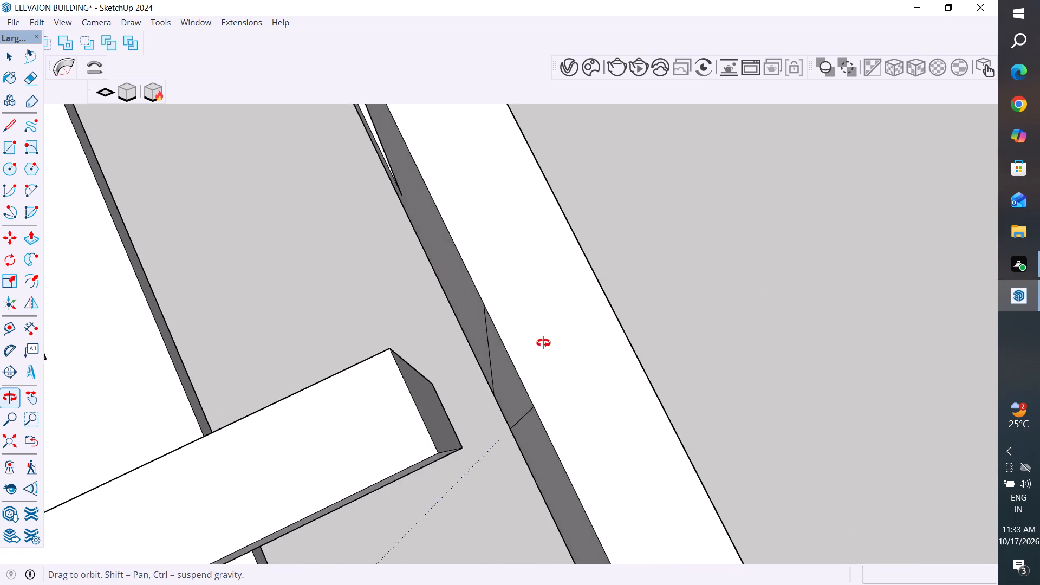
pyautogui.moveTo(543, 343); pyautogui.dragTo(558, 290, button='middle')
pyautogui.scroll(3, 553, 331)
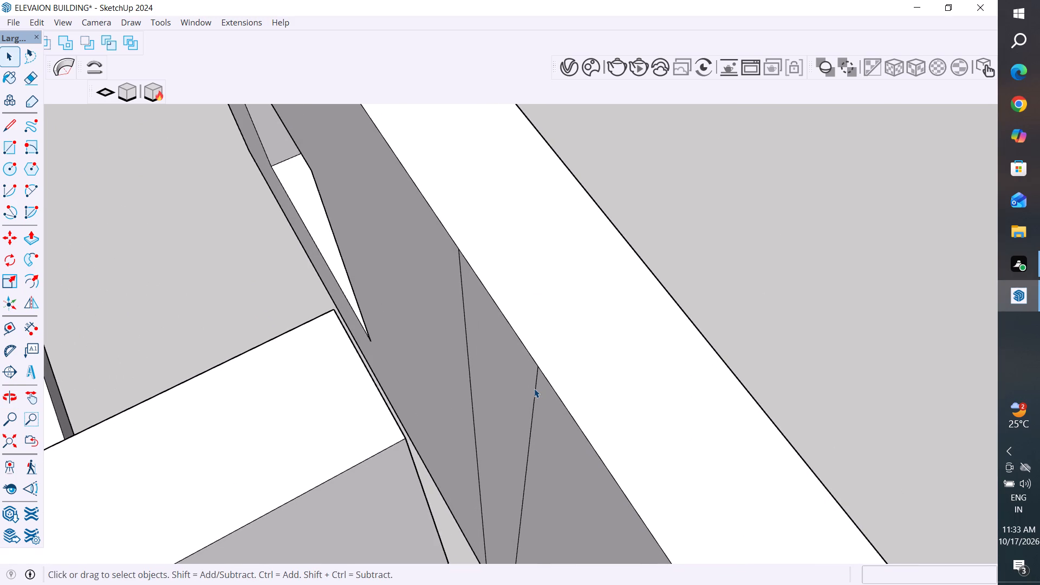
pyautogui.click(534, 388)
pyautogui.press('Delete')
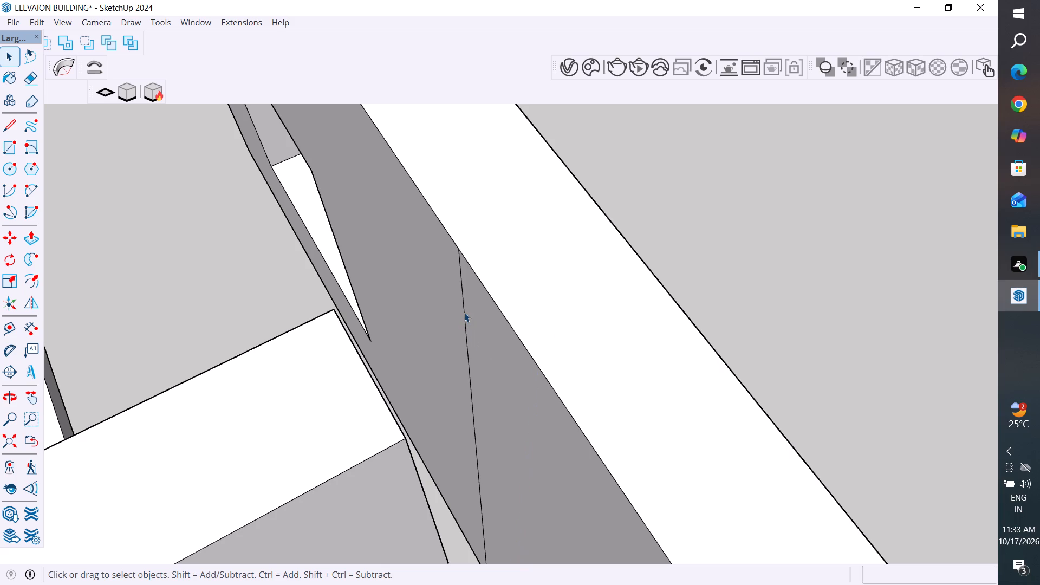
pyautogui.click(464, 313)
pyautogui.press('Delete')
pyautogui.click(725, 223)
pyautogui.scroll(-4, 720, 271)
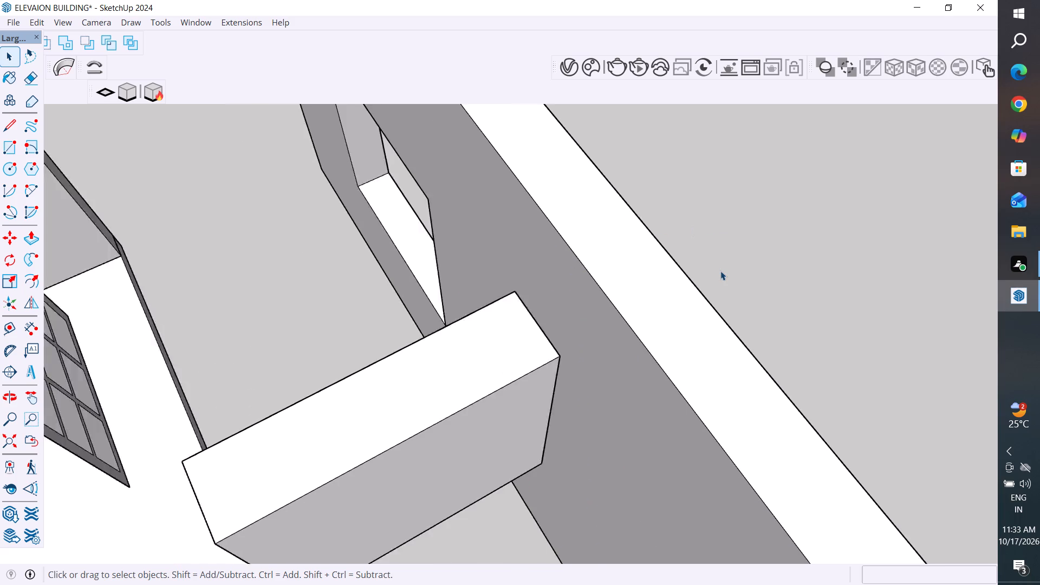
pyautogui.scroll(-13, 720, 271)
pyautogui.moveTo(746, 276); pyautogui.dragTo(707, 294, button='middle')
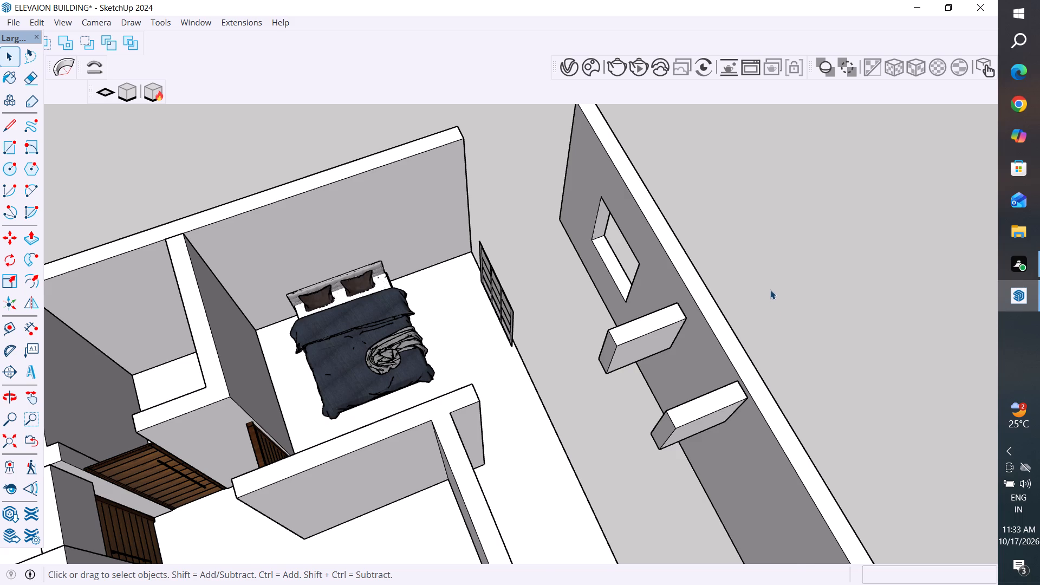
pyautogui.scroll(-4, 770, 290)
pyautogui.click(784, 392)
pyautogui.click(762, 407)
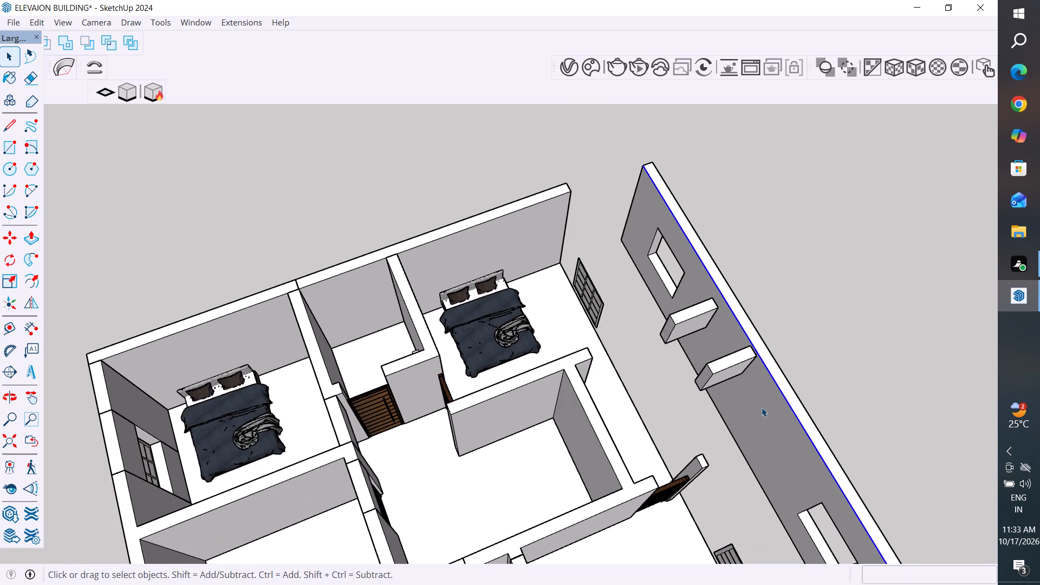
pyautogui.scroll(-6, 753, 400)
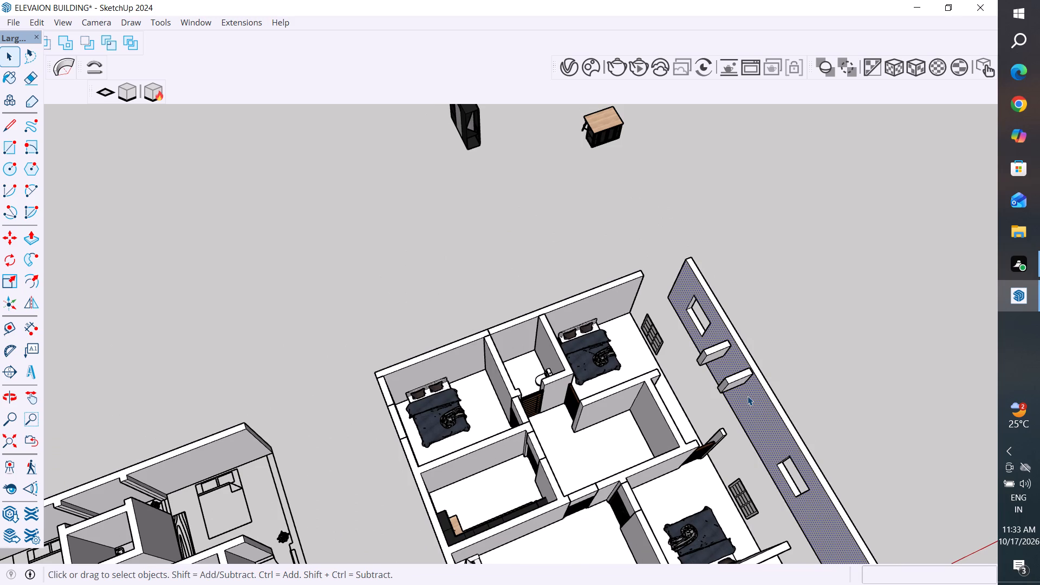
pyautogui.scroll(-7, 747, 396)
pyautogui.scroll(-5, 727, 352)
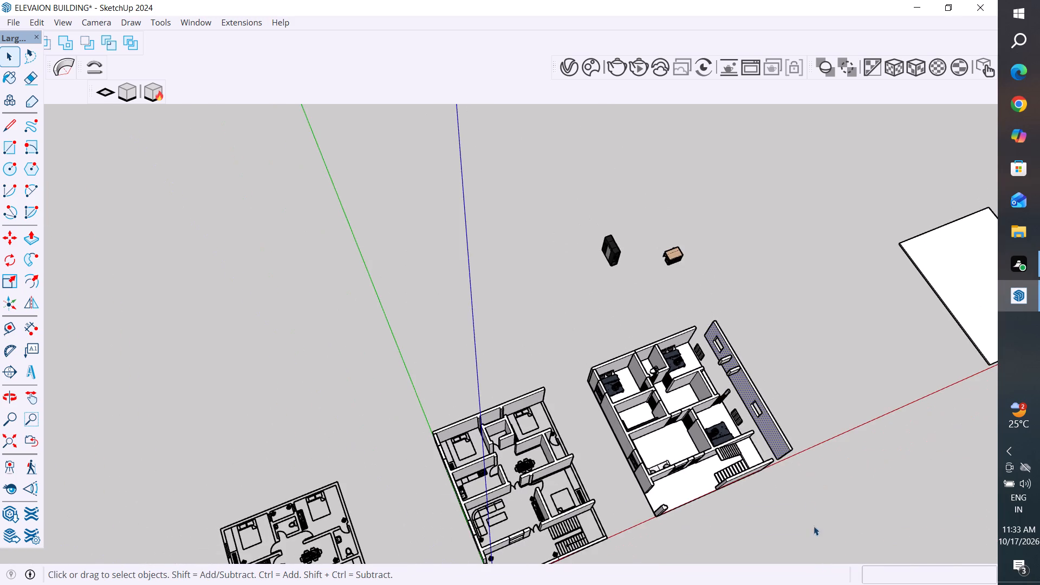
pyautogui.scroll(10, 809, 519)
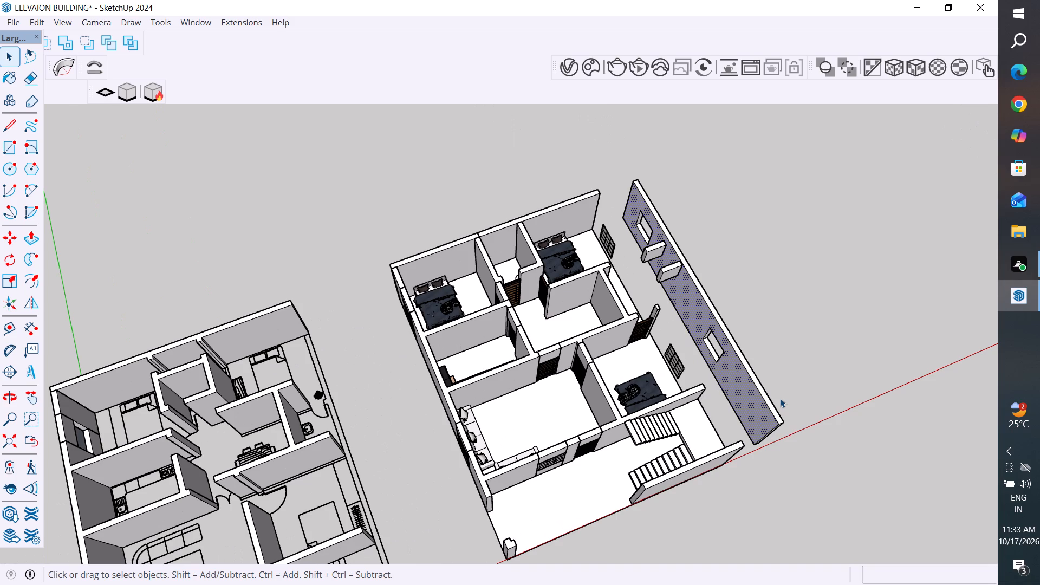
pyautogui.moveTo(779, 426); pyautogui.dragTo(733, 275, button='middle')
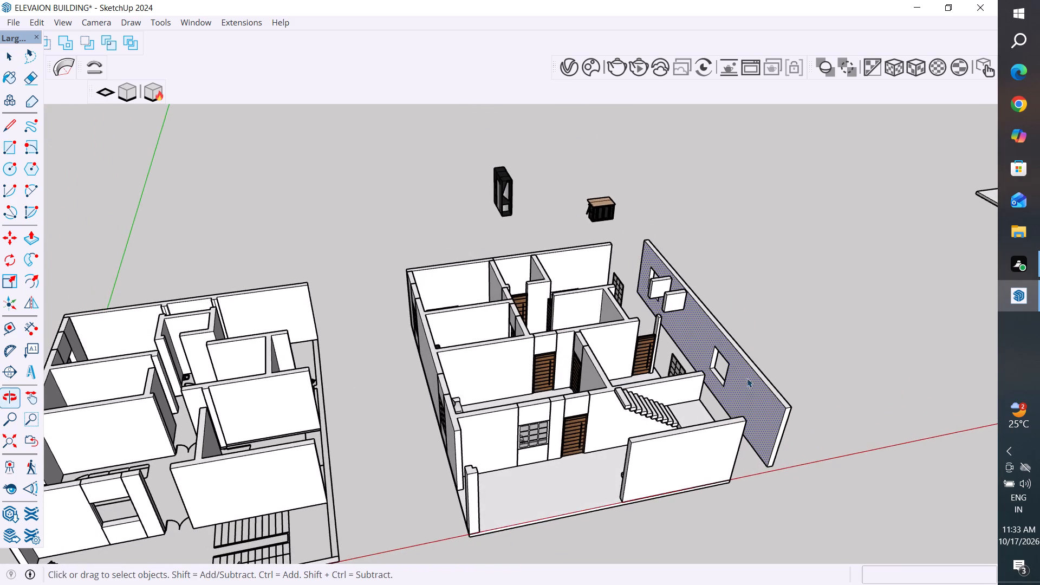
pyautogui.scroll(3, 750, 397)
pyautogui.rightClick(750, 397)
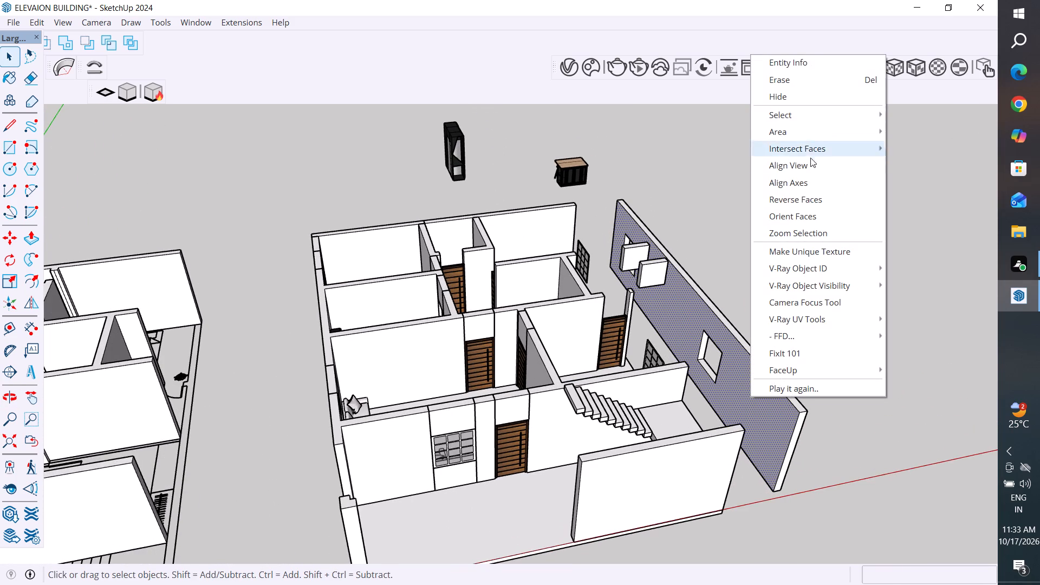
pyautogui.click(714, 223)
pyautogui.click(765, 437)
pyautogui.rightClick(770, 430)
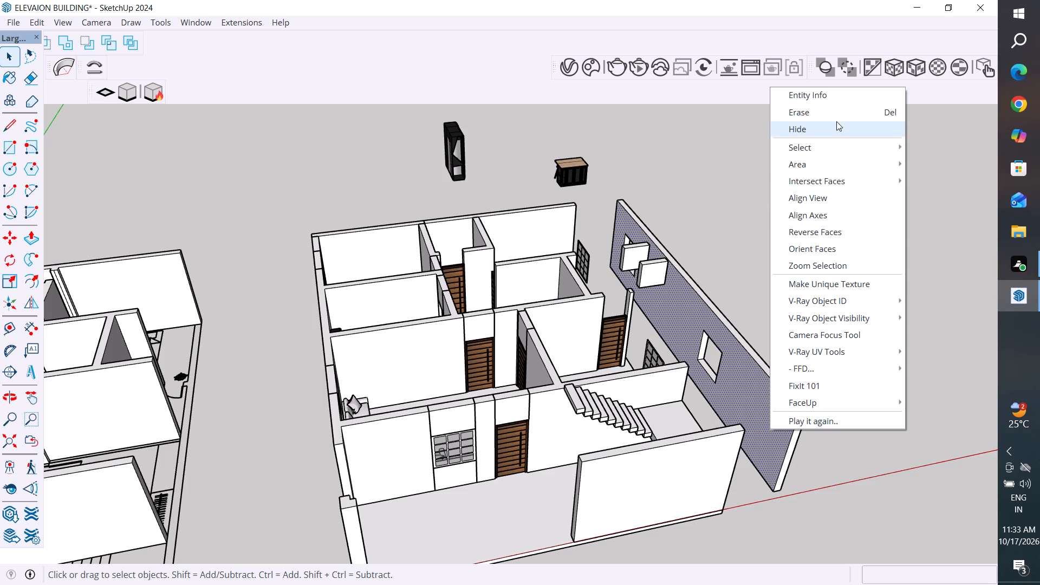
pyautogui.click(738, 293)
# Select all connected geometry of the detached long outer wall and make it a group.
pyautogui.tripleClick(743, 393)
pyautogui.click(743, 393)
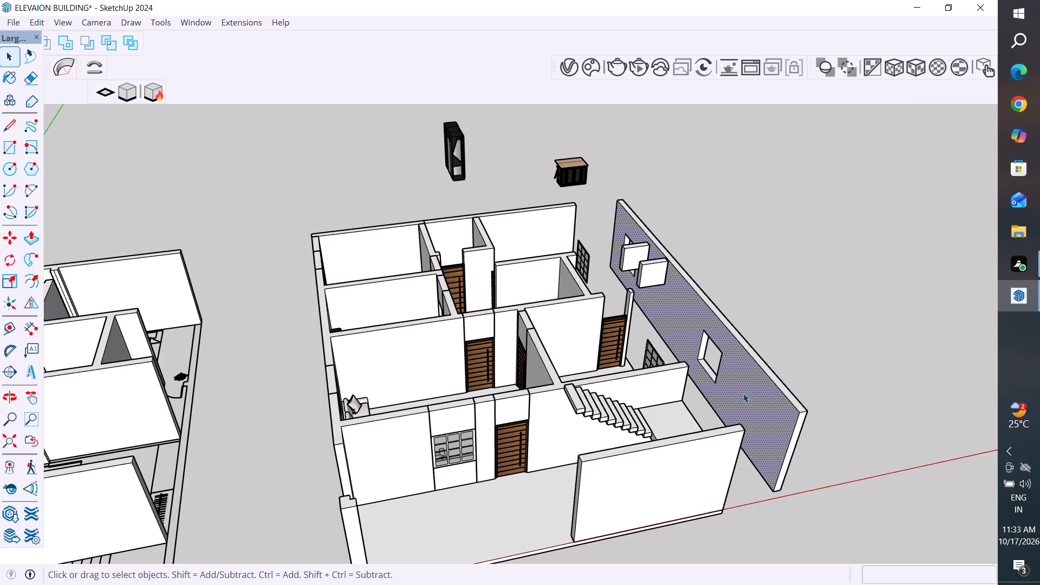
pyautogui.rightClick(743, 393)
pyautogui.click(792, 128)
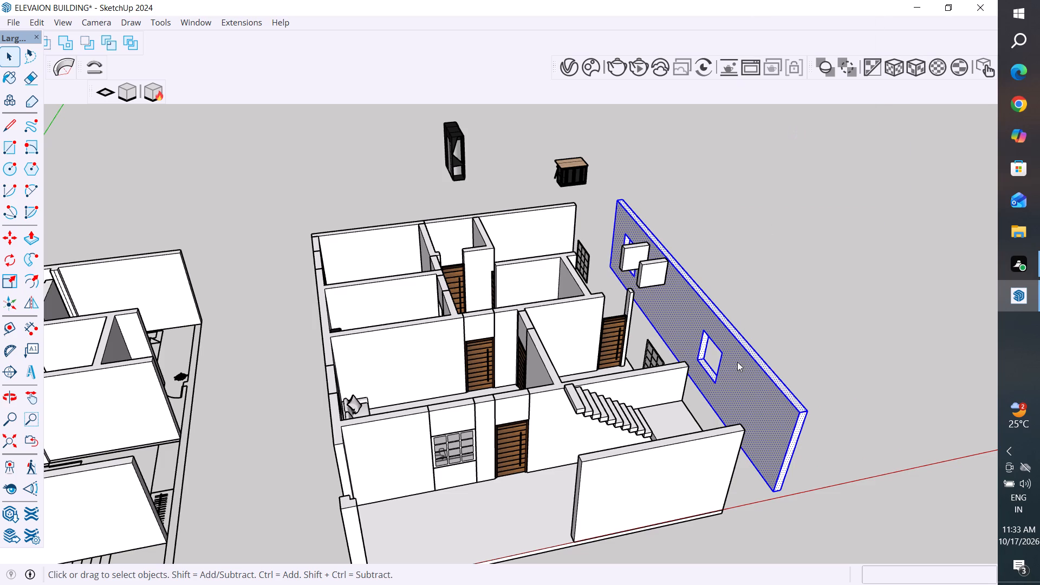
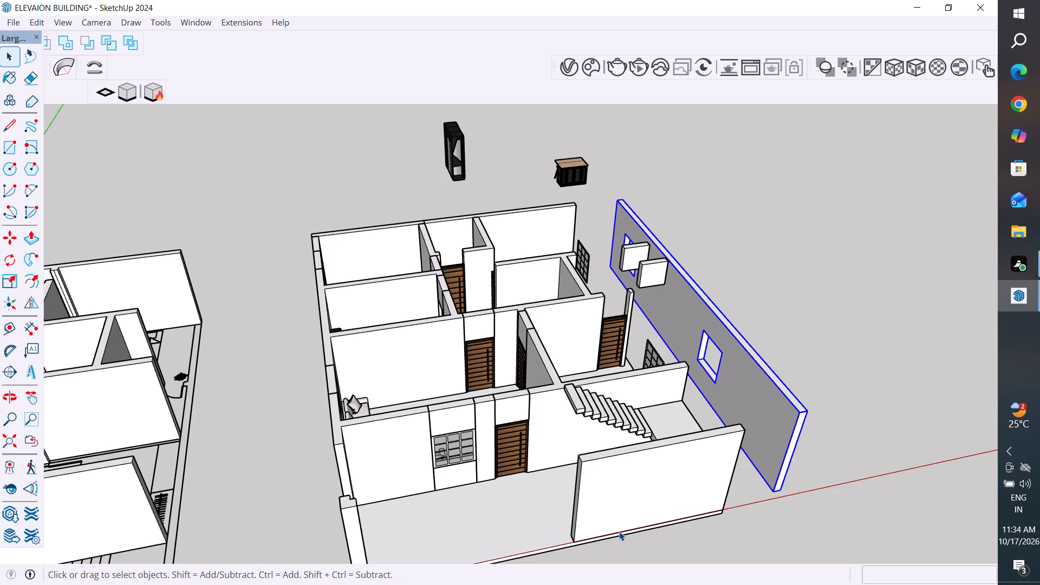
# Move the detached long outer wall group 6' 4" back against the house, aligning its corner with the front wall, and clear the selection.
pyautogui.moveTo(803, 509); pyautogui.dragTo(409, 504, button='middle')
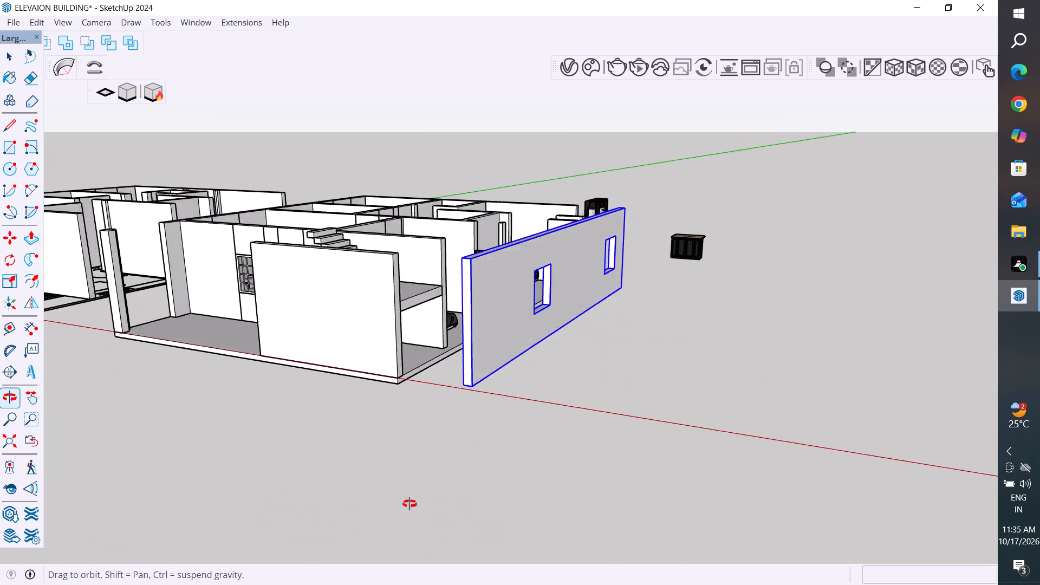
pyautogui.moveTo(409, 504); pyautogui.dragTo(386, 549, button='middle')
pyautogui.scroll(4, 567, 304)
pyautogui.moveTo(611, 349); pyautogui.dragTo(594, 427, button='middle')
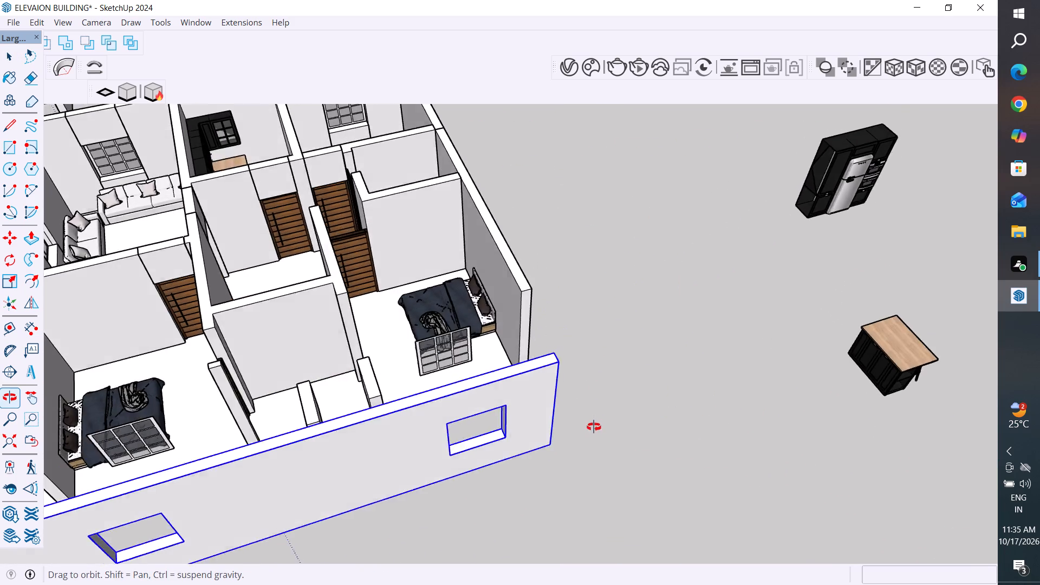
pyautogui.moveTo(594, 427); pyautogui.dragTo(1036, 287, button='middle')
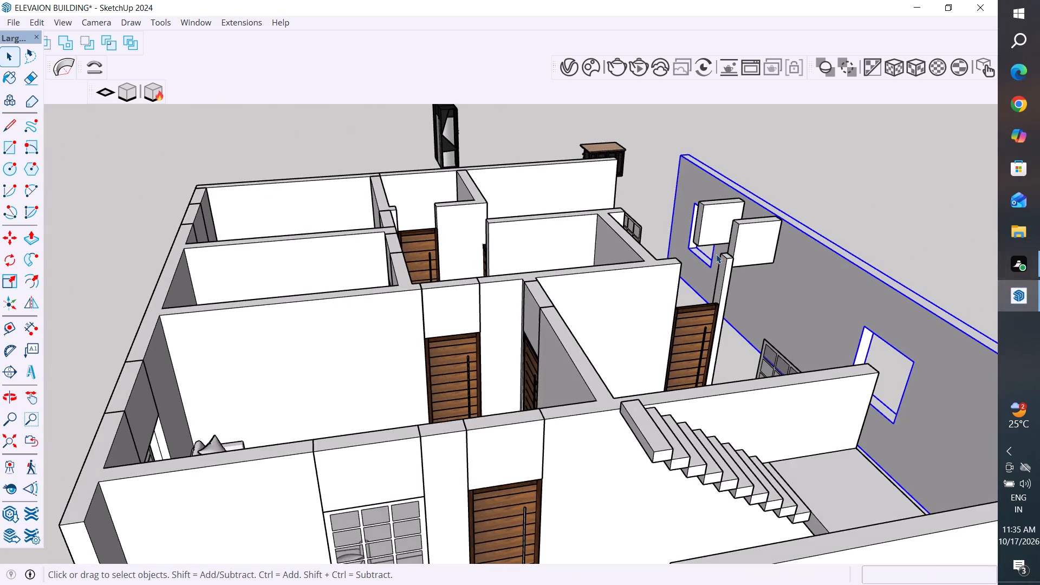
pyautogui.scroll(-11, 693, 256)
pyautogui.moveTo(743, 318); pyautogui.dragTo(643, 333, button='middle')
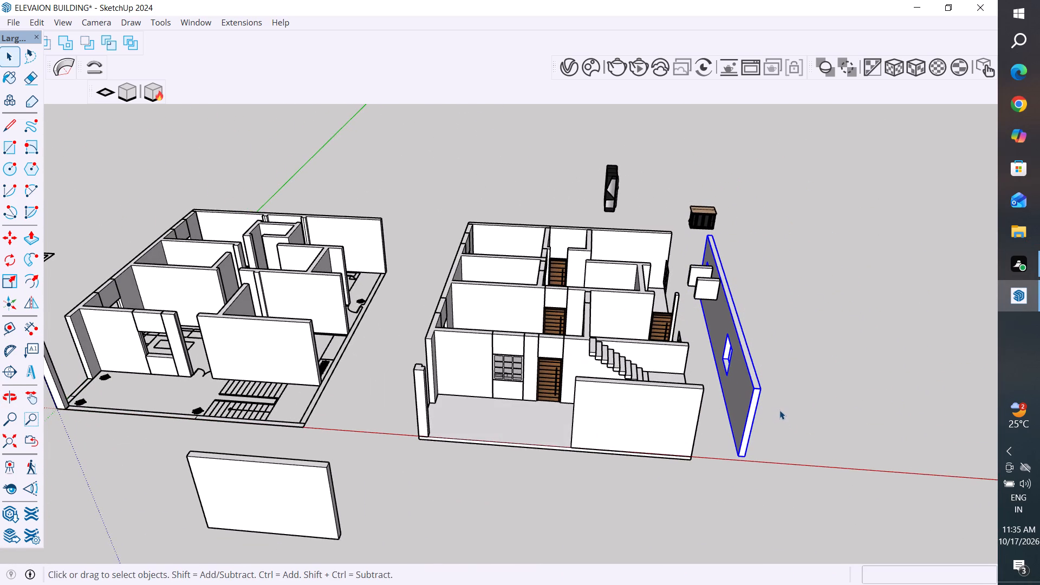
pyautogui.scroll(1, 772, 416)
pyautogui.moveTo(772, 416); pyautogui.dragTo(739, 392, button='middle')
pyautogui.press('m')
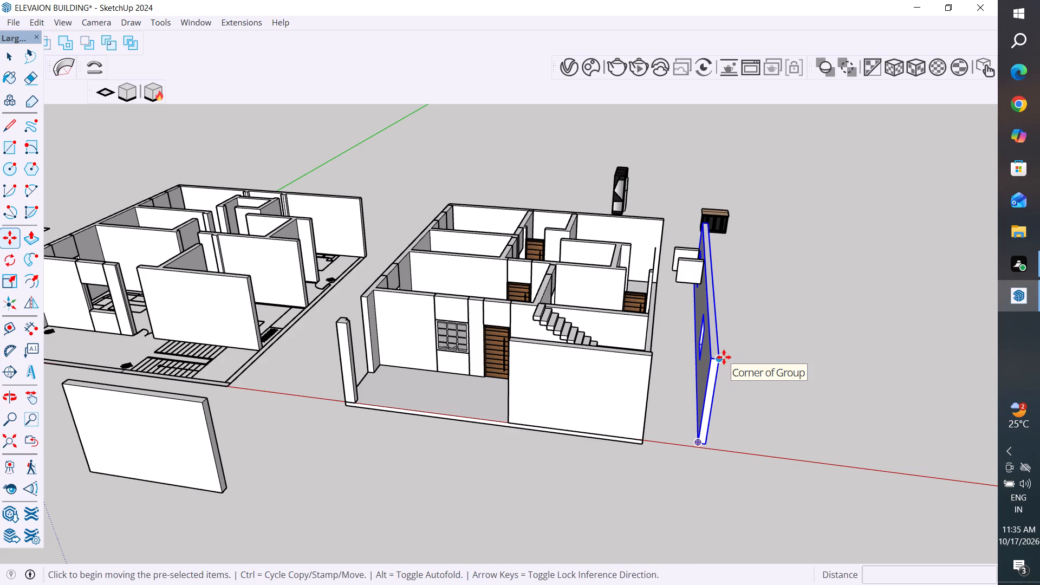
pyautogui.click(724, 357)
pyautogui.scroll(2, 651, 351)
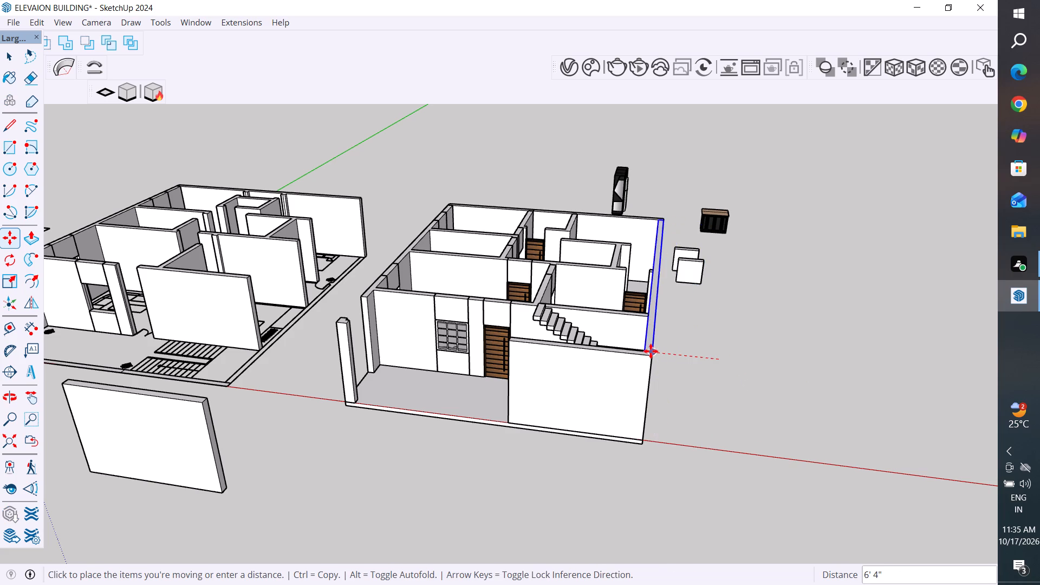
pyautogui.scroll(3, 651, 351)
pyautogui.click(653, 353)
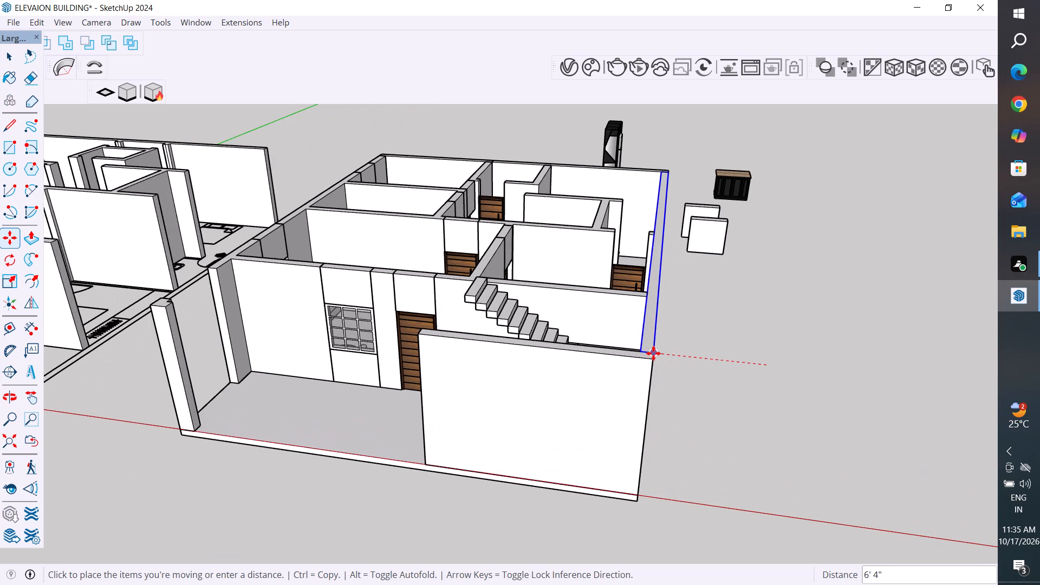
pyautogui.scroll(-3, 765, 414)
pyautogui.moveTo(839, 394); pyautogui.dragTo(843, 410, button='middle')
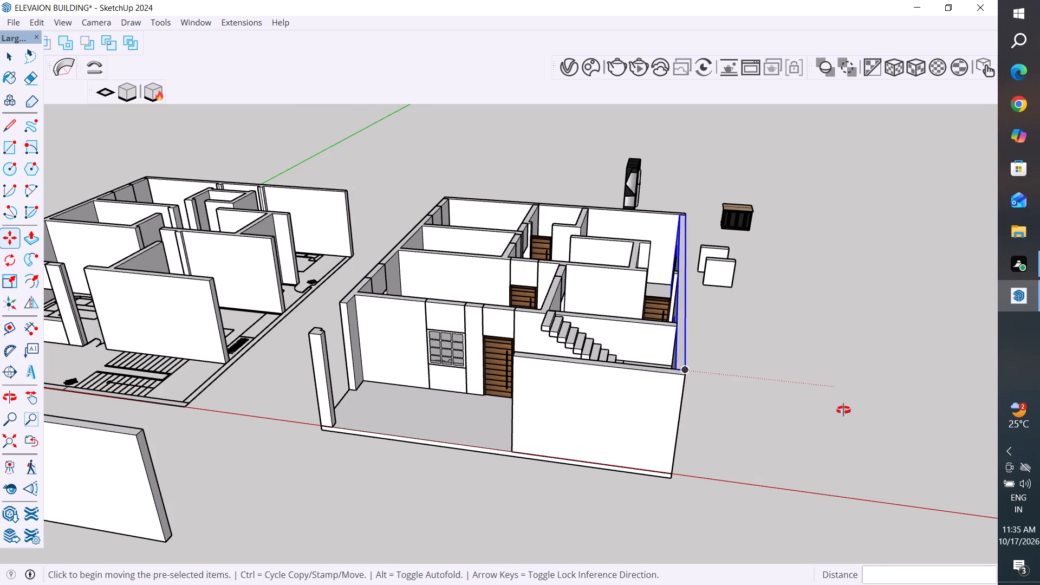
pyautogui.moveTo(843, 410); pyautogui.dragTo(848, 446, button='middle')
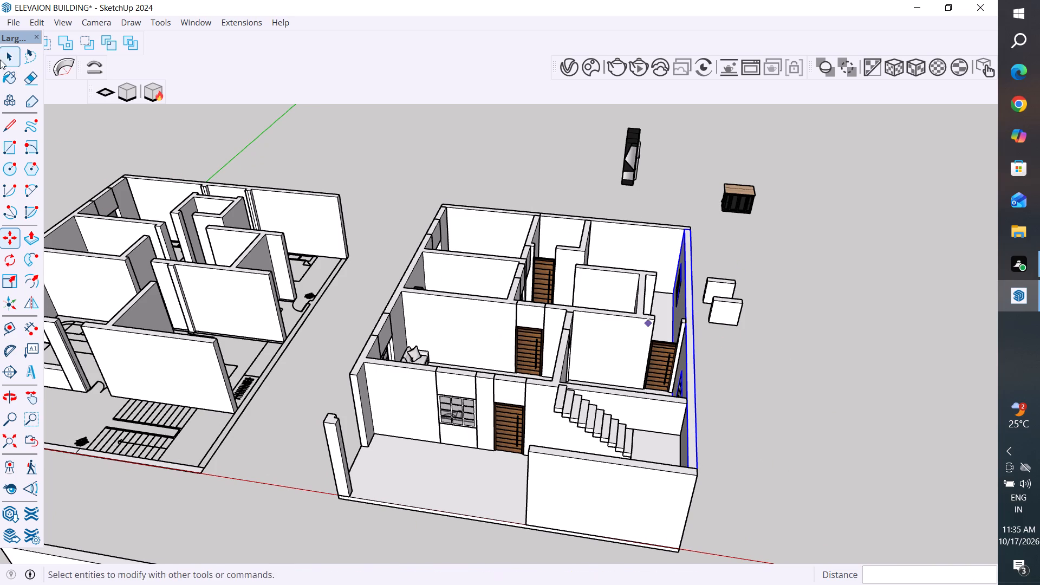
pyautogui.click(12, 51)
pyautogui.click(554, 160)
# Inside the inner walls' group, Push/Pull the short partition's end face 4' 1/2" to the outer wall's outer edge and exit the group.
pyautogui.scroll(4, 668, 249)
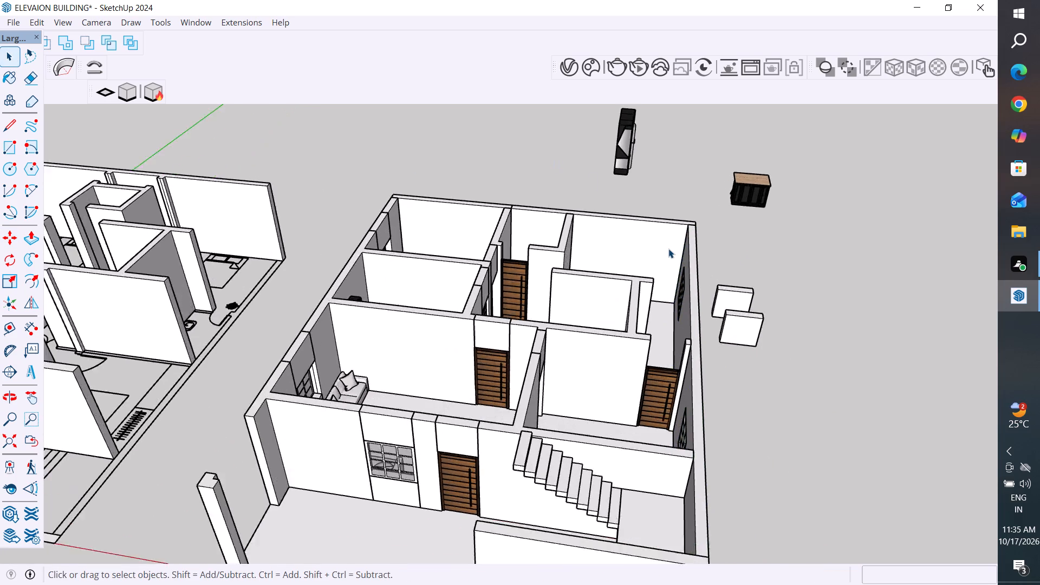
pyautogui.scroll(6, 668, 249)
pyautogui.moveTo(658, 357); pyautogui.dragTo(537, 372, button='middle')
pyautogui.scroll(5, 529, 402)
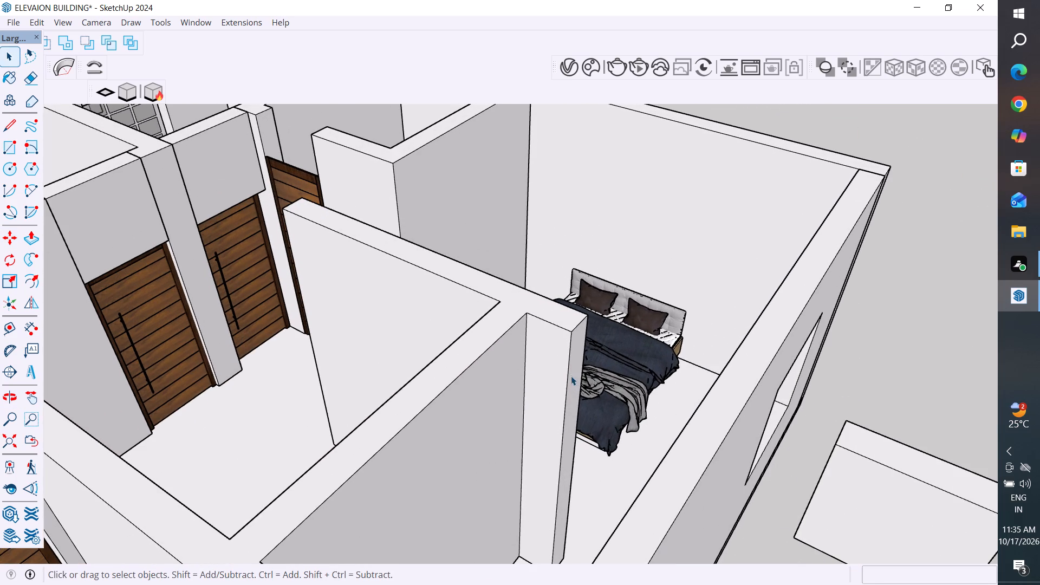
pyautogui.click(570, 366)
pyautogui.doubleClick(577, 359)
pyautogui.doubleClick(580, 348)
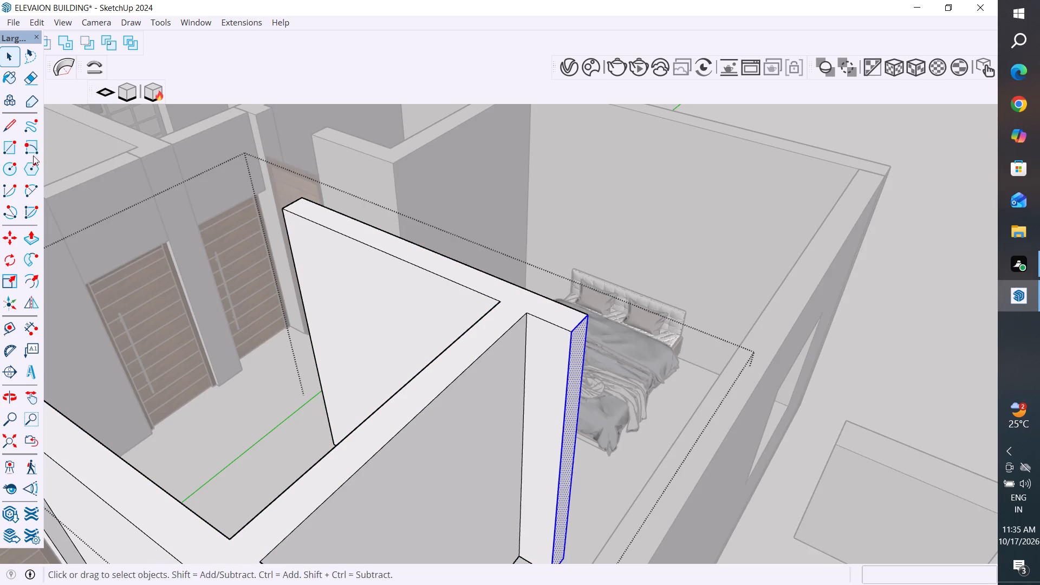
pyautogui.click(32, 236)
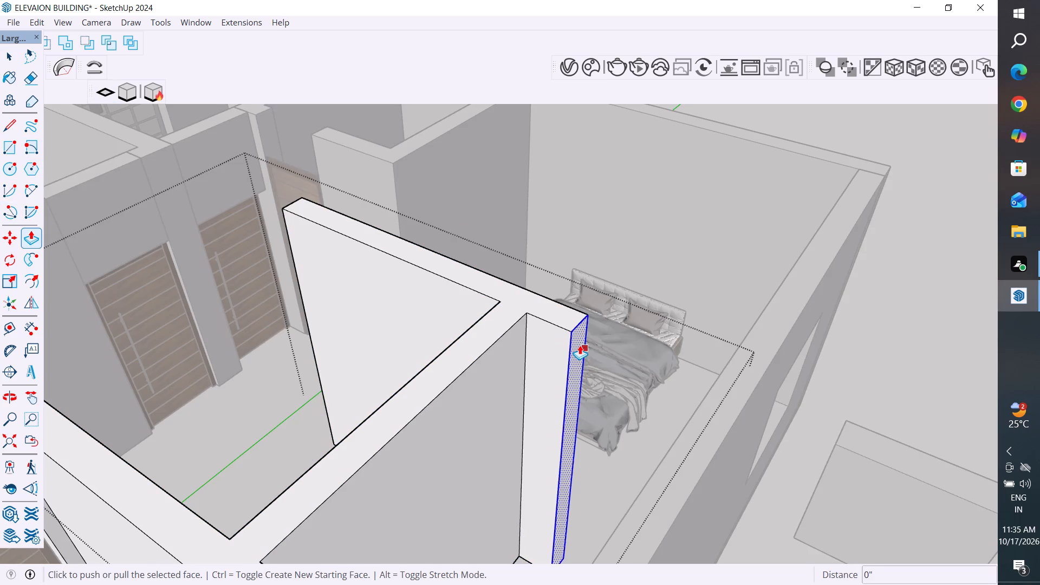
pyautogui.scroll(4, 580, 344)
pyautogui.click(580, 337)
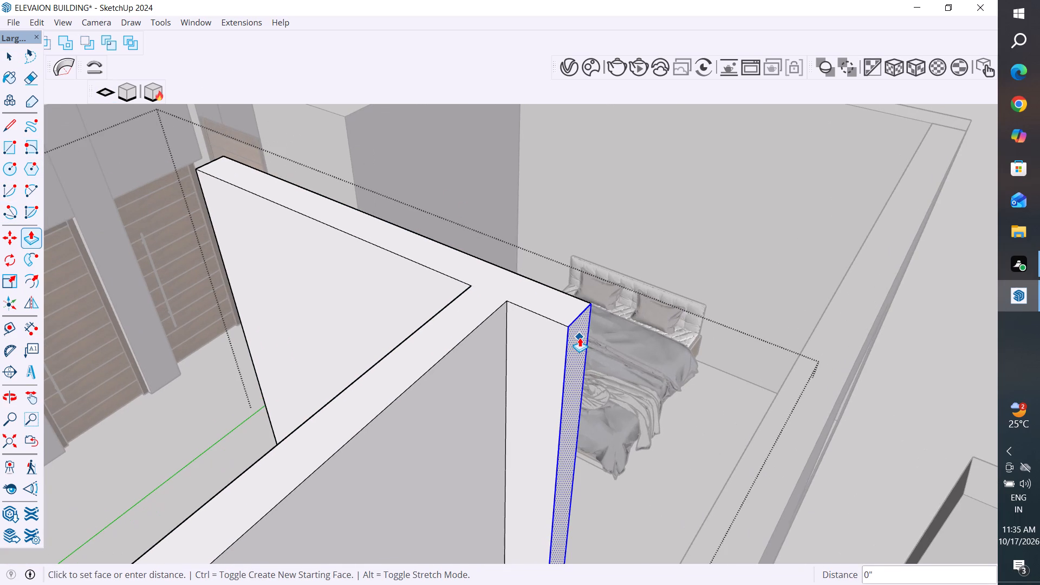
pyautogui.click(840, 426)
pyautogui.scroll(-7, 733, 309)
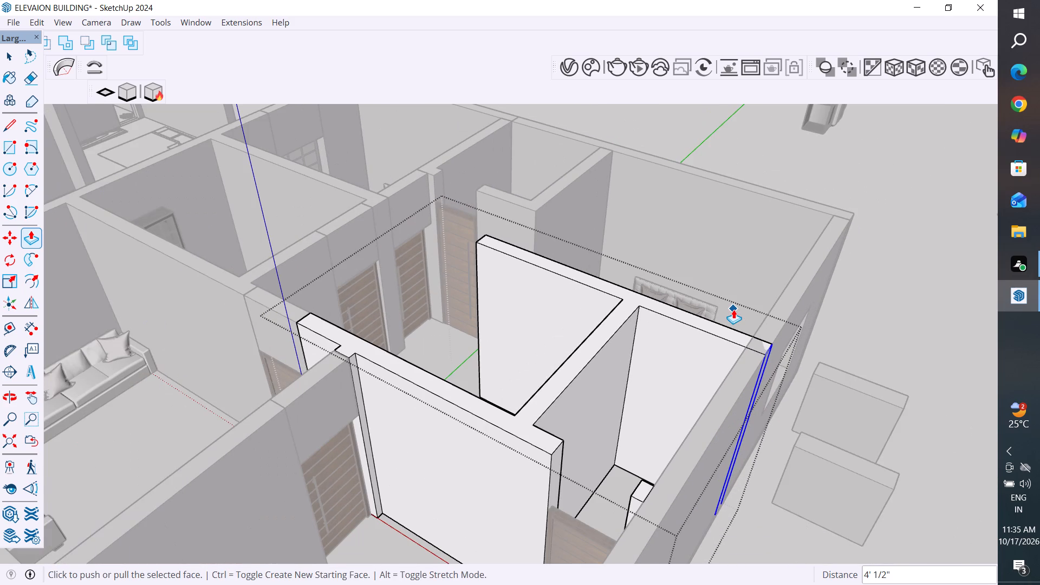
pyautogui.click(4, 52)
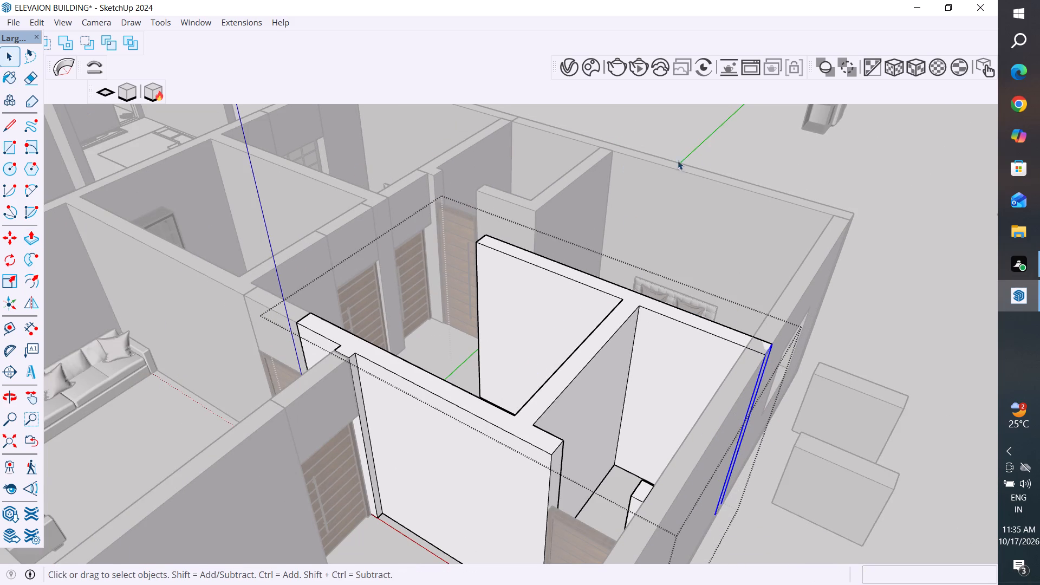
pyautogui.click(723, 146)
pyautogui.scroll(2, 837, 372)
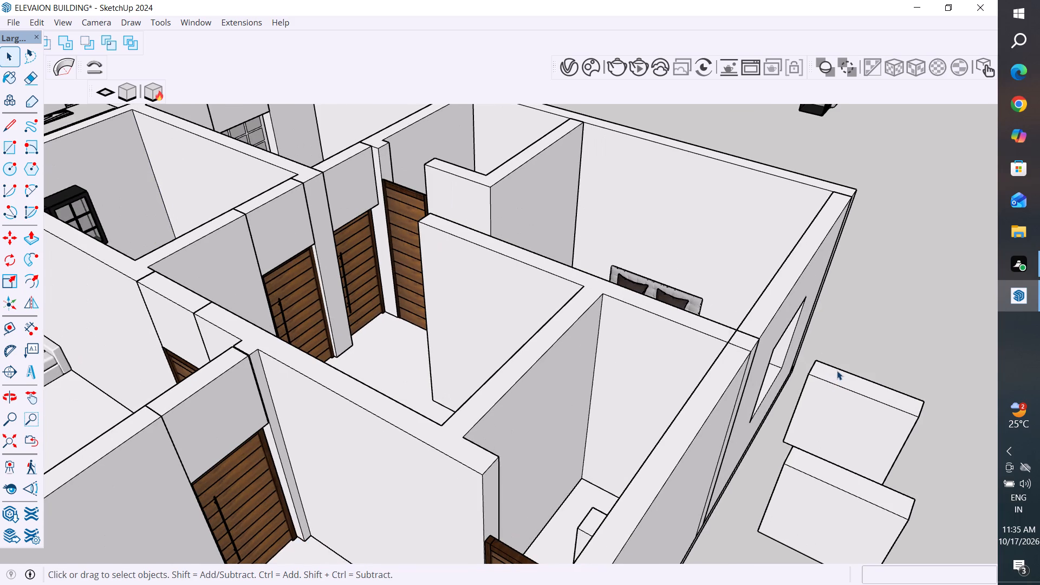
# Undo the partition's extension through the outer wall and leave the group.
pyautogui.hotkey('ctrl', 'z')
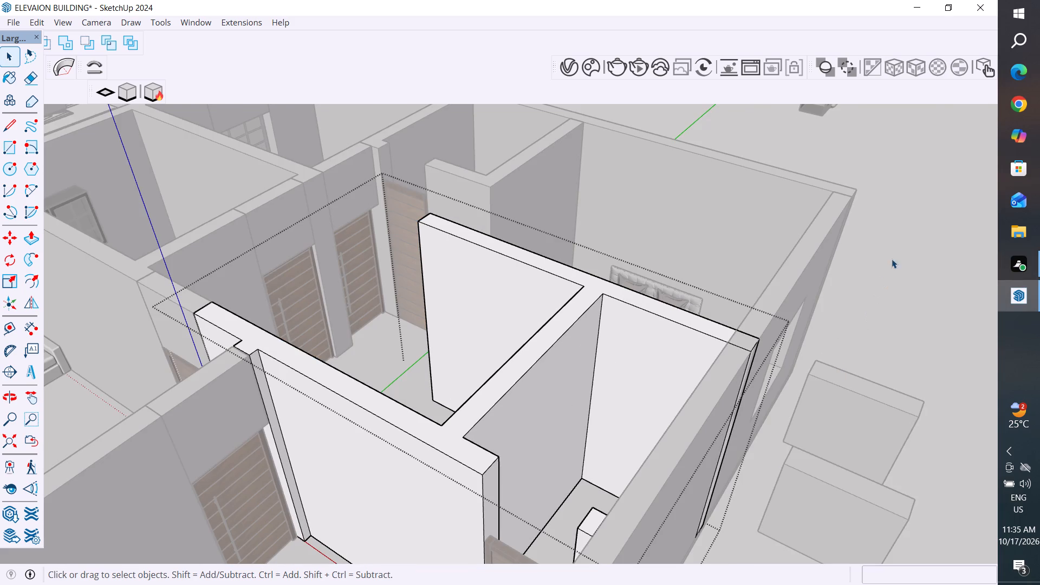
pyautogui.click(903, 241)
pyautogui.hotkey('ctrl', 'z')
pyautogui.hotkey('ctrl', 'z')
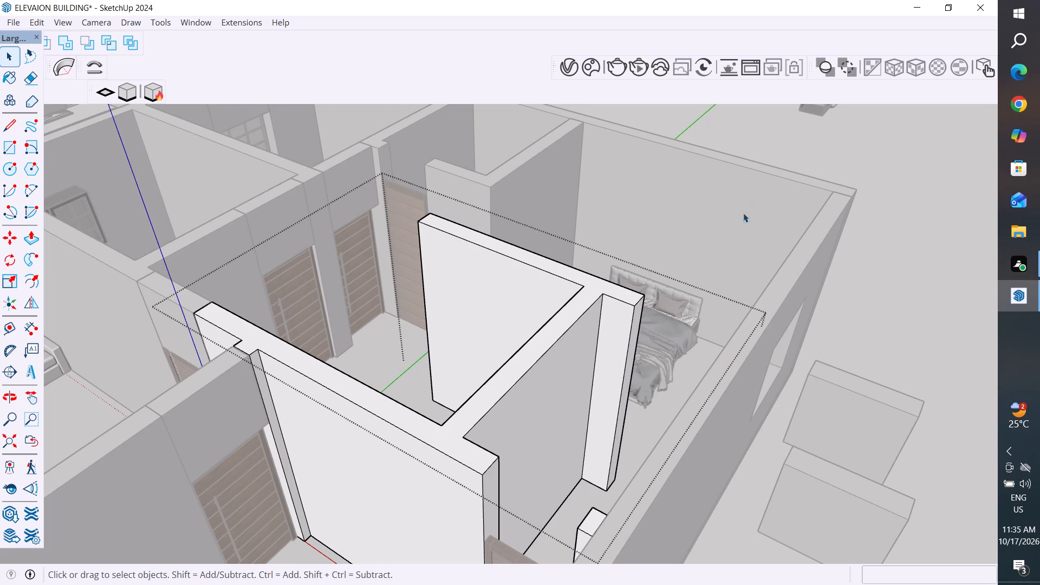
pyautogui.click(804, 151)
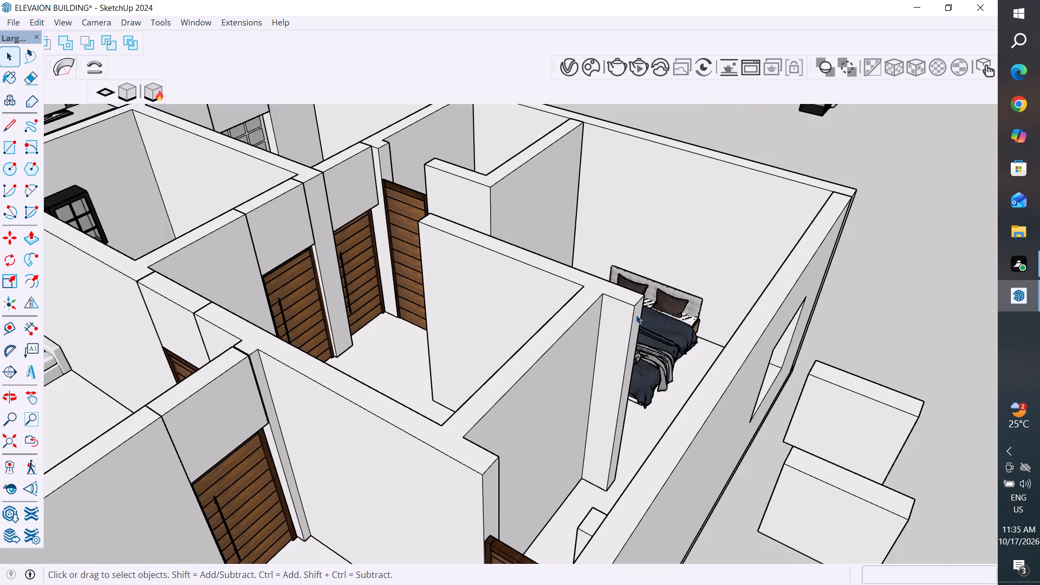
# Reopen the inner walls' group, Push/Pull the partition's end face 3' 3 1/2" to the outer wall's inner face, and exit the group.
pyautogui.scroll(3, 636, 315)
pyautogui.doubleClick(636, 315)
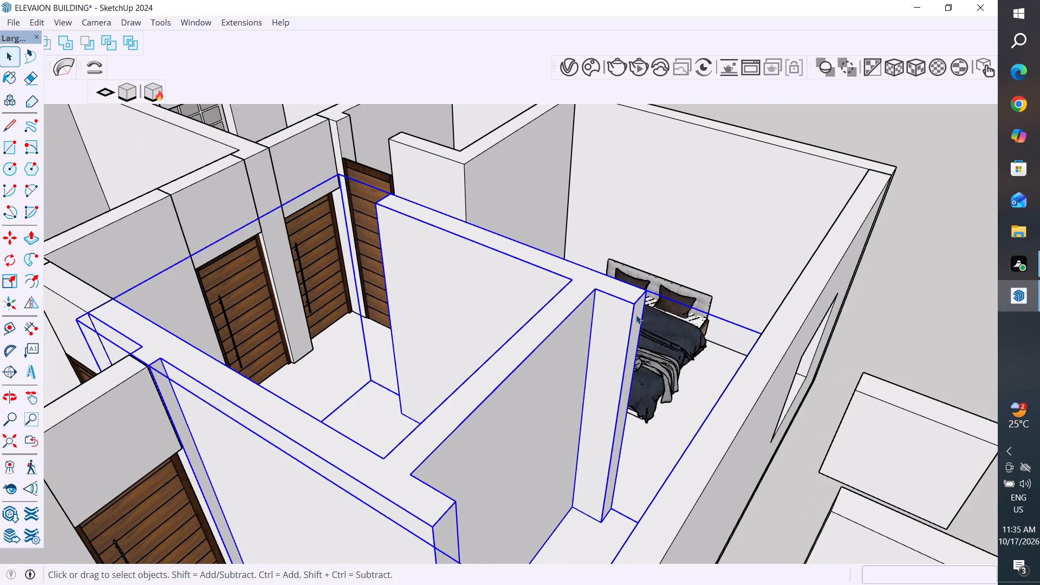
pyautogui.click(636, 315)
pyautogui.click(636, 315)
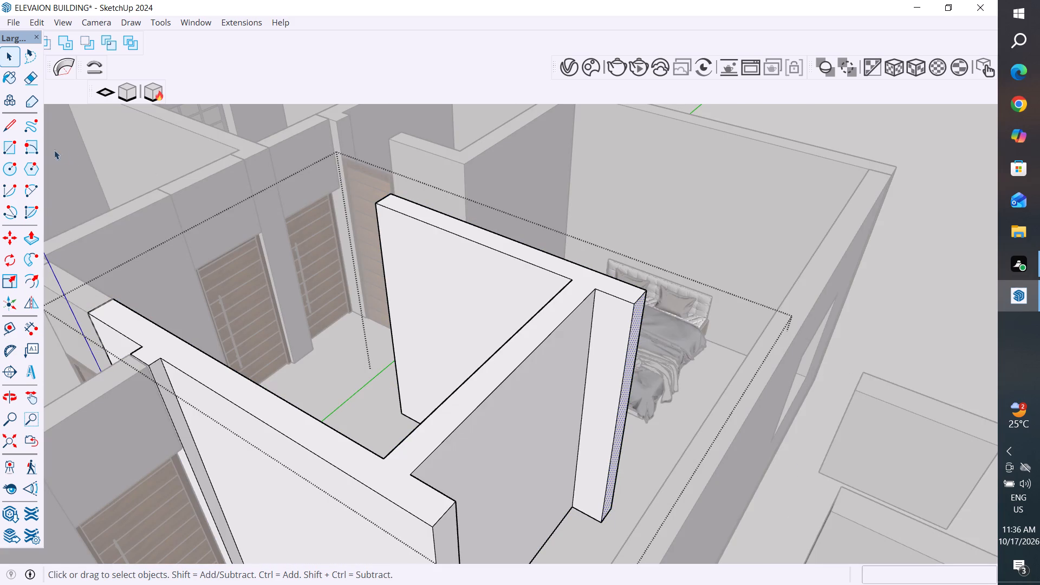
pyautogui.click(33, 242)
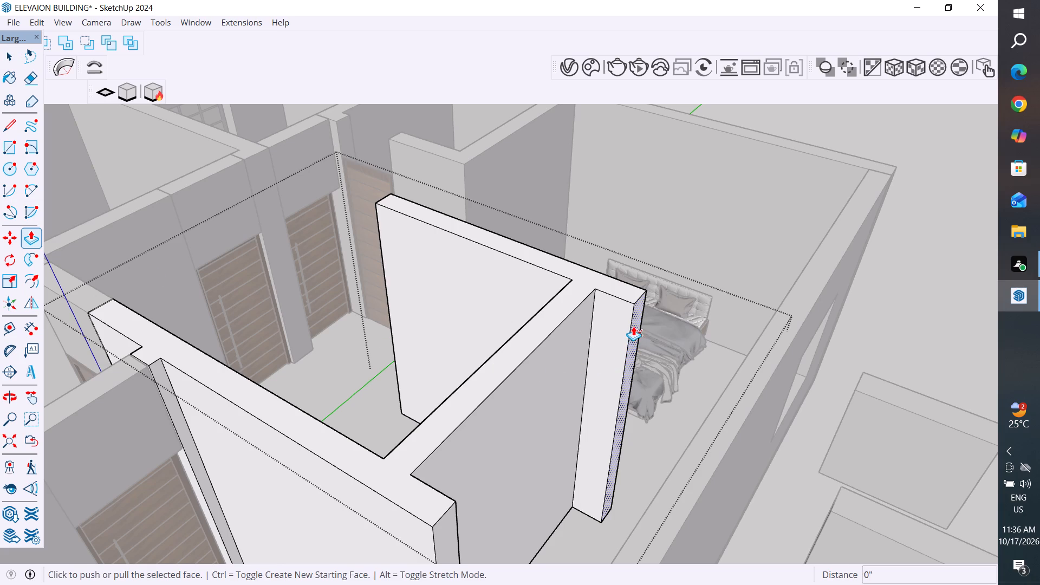
pyautogui.scroll(4, 633, 325)
pyautogui.click(633, 325)
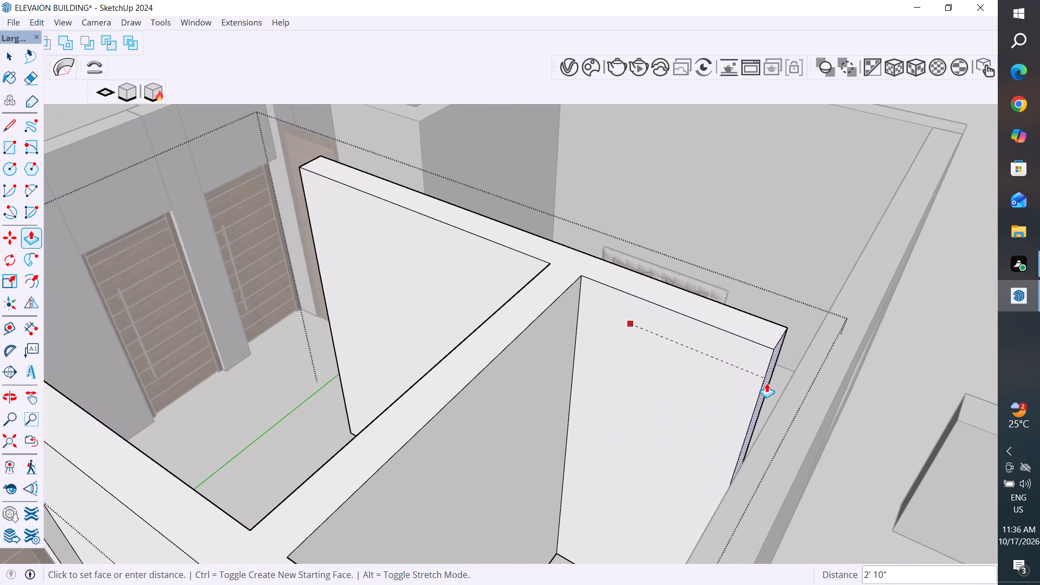
pyautogui.scroll(2, 766, 383)
pyautogui.moveTo(766, 383); pyautogui.dragTo(911, 387, button='middle')
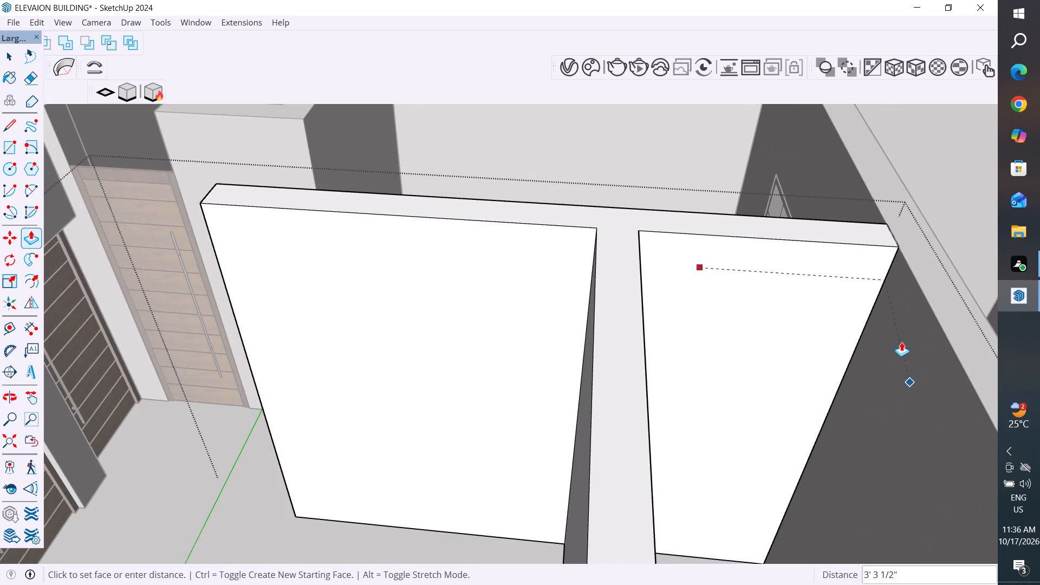
pyautogui.click(898, 258)
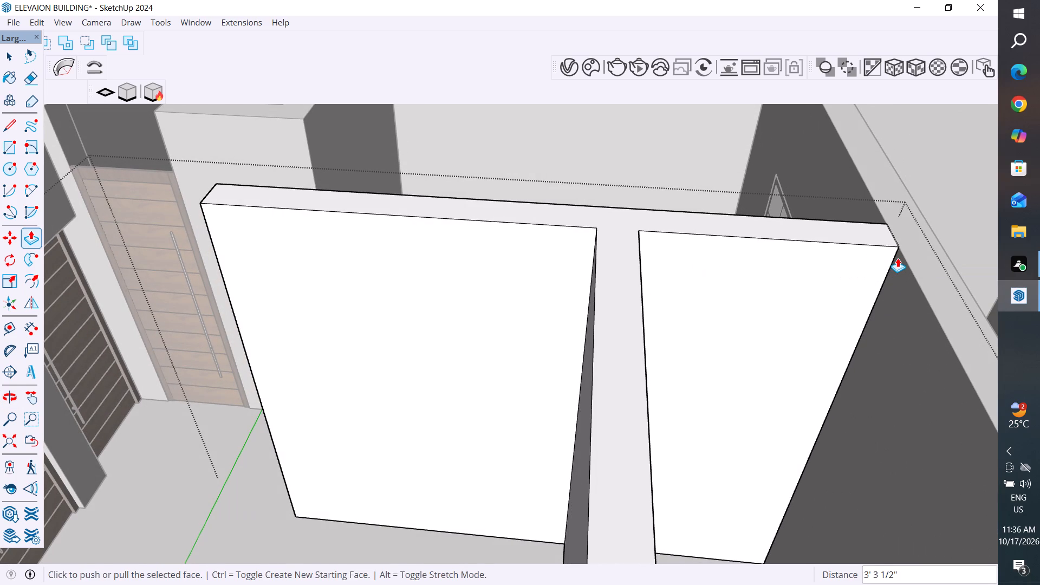
pyautogui.click(10, 58)
pyautogui.scroll(-7, 753, 465)
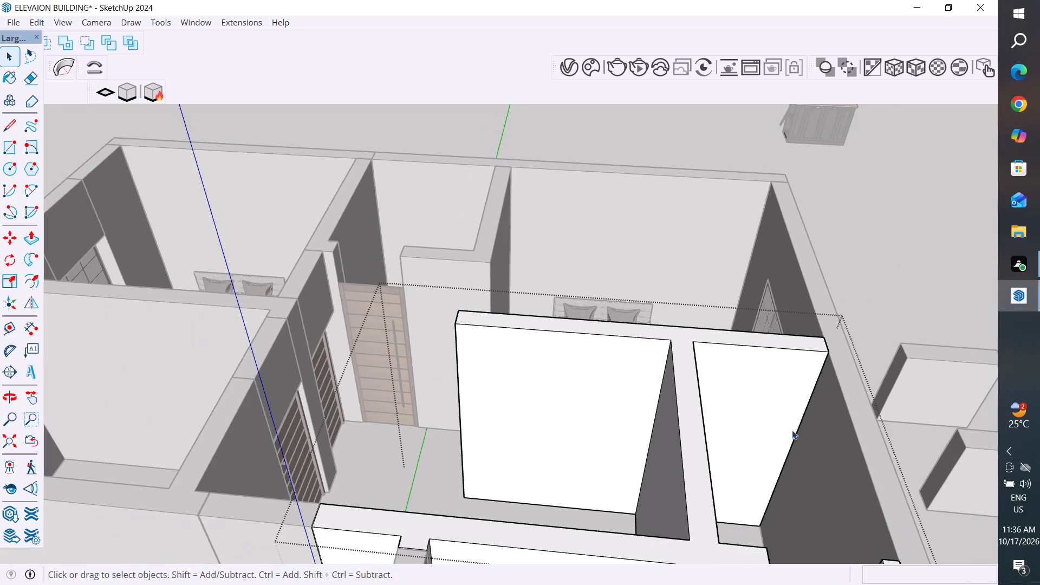
pyautogui.click(900, 285)
# Move the nearer loose wall piece from outside the house to fill the gap above the door beside the long outer wall.
pyautogui.scroll(-6, 526, 458)
pyautogui.moveTo(807, 376); pyautogui.dragTo(721, 309, button='middle')
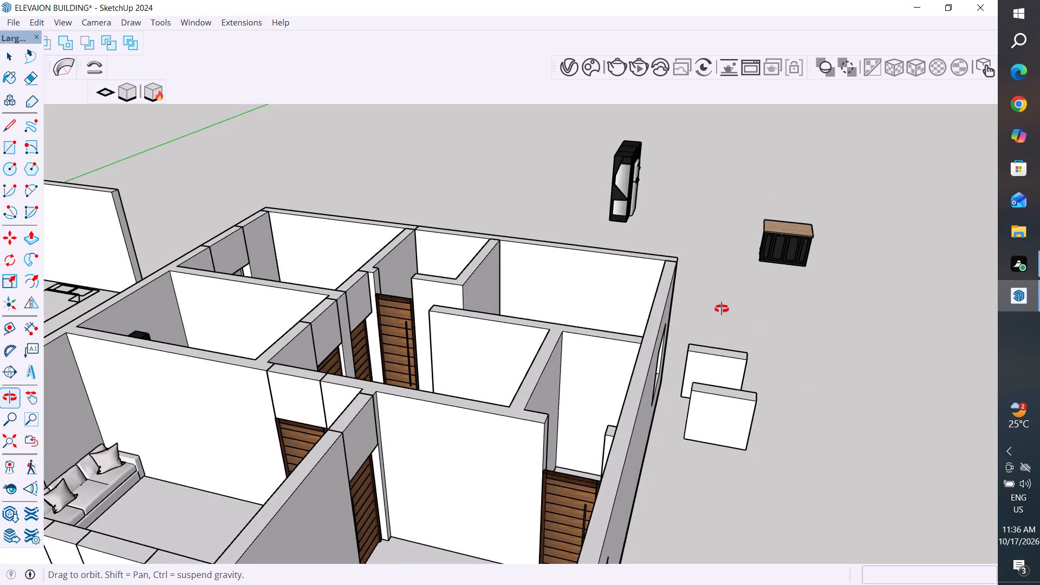
pyautogui.moveTo(721, 309); pyautogui.dragTo(717, 305, button='middle')
pyautogui.scroll(3, 658, 387)
pyautogui.click(718, 401)
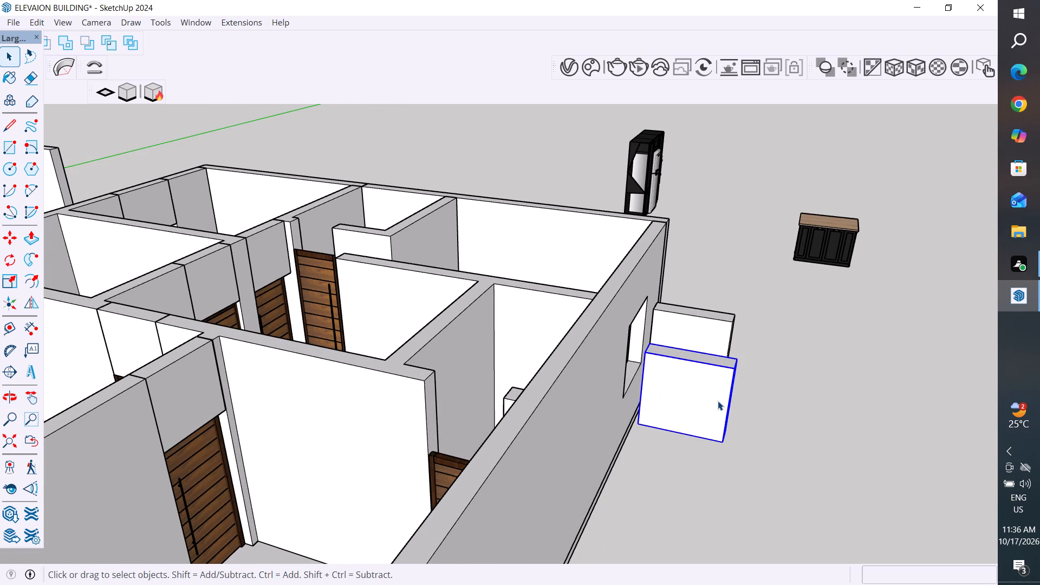
pyautogui.press('m')
pyautogui.click(735, 368)
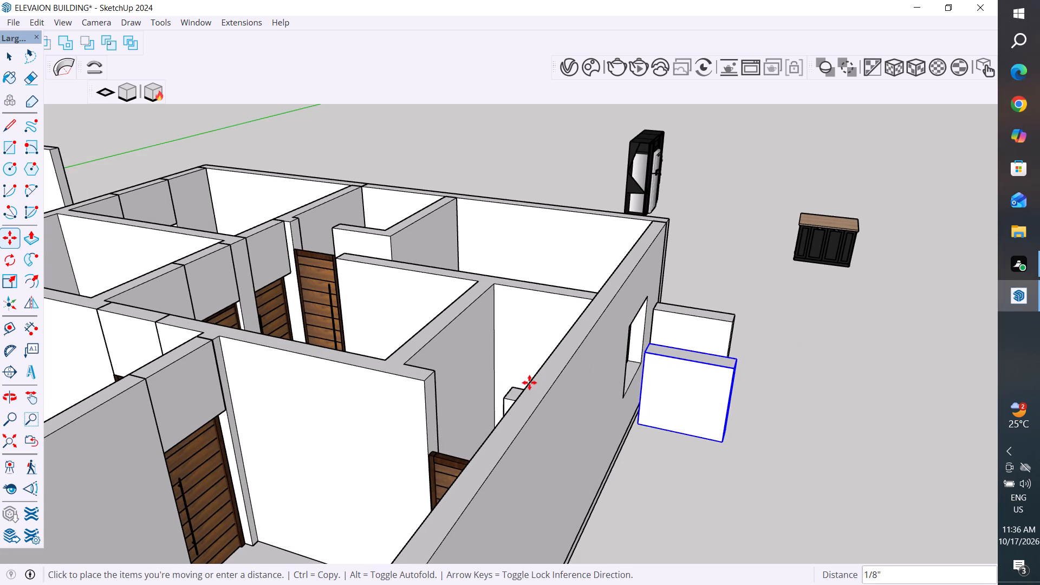
pyautogui.scroll(5, 495, 397)
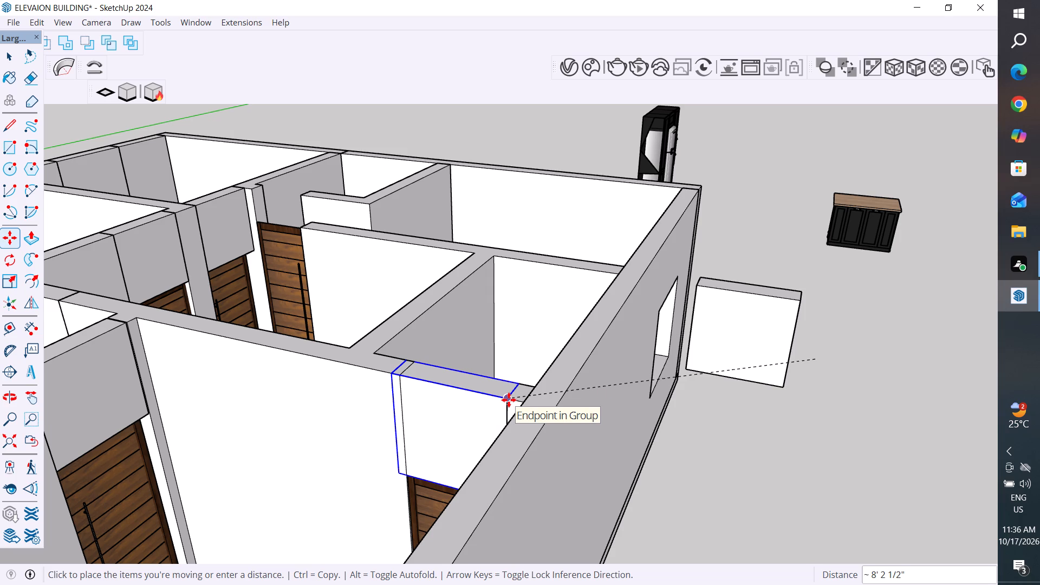
pyautogui.press('Escape')
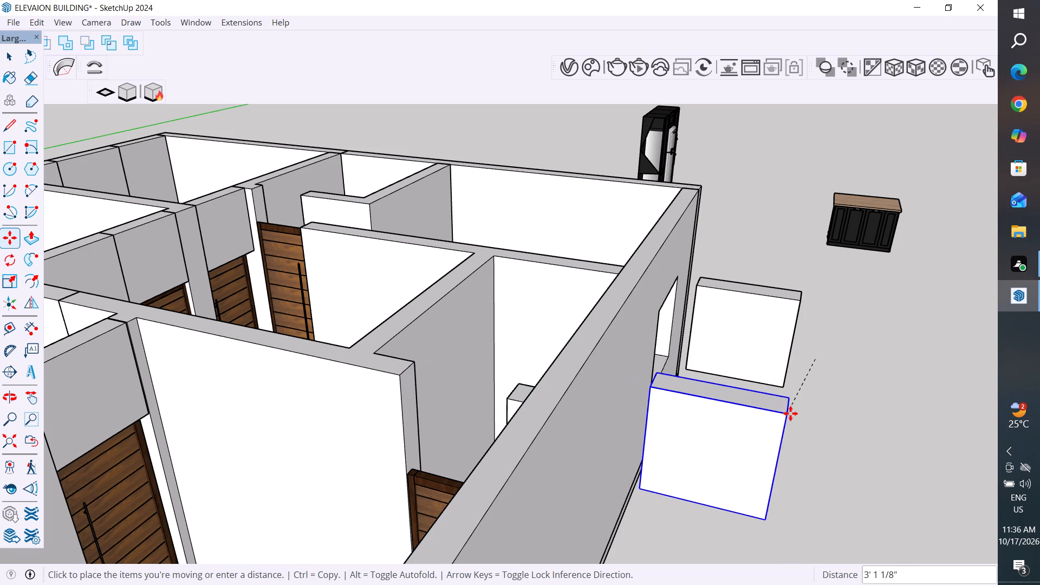
pyautogui.click(825, 445)
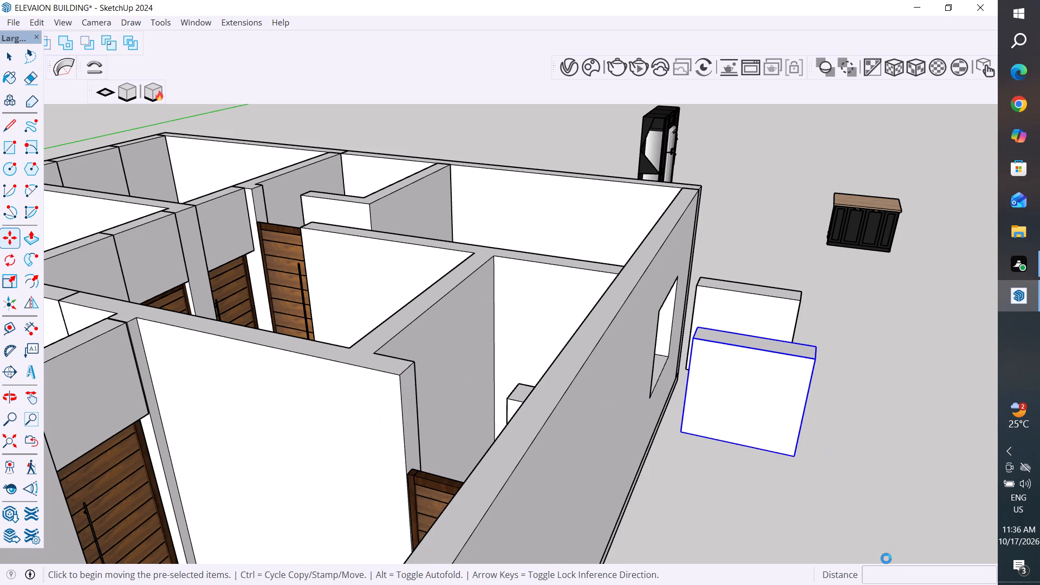
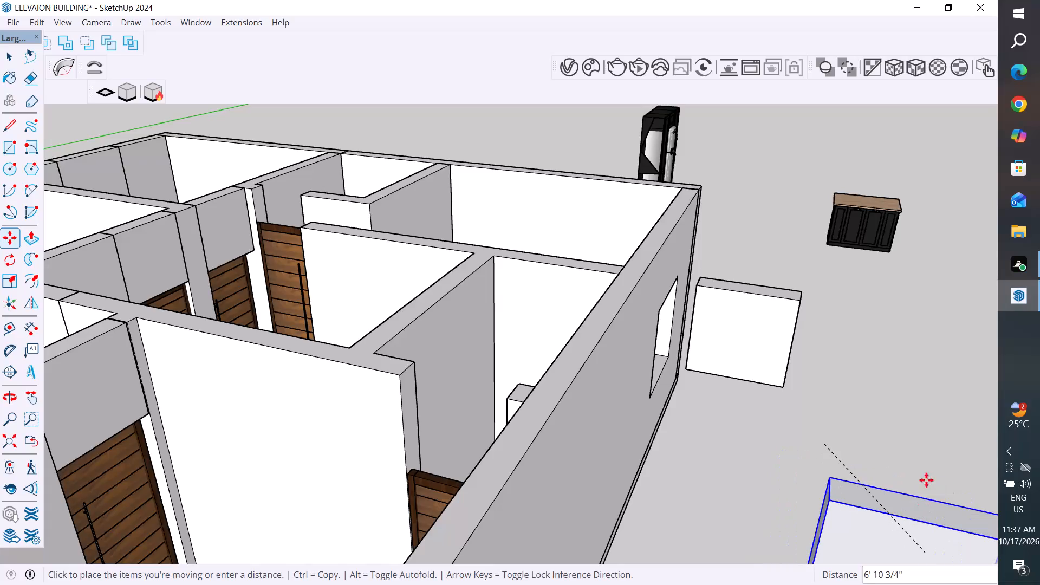
# Place the selected wall piece about 3' 11 7/8" away on the open ground outside the house, then deselect it.
pyautogui.click(924, 467)
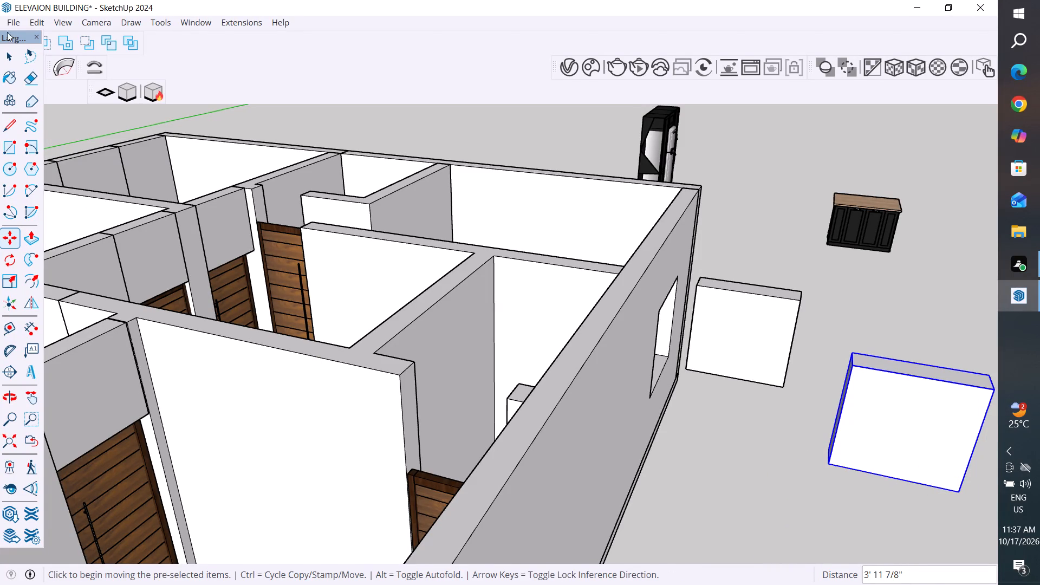
pyautogui.click(5, 60)
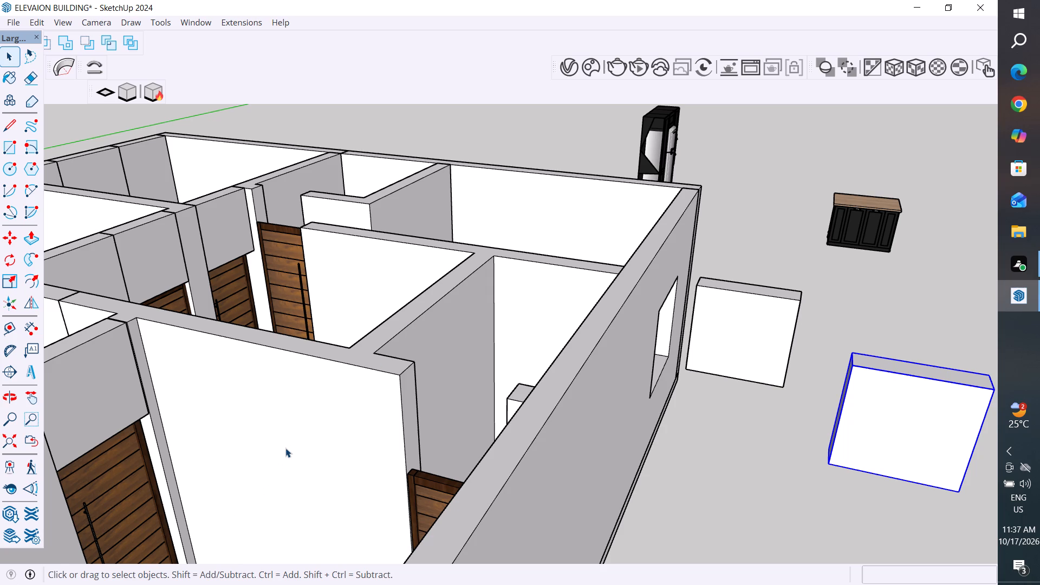
pyautogui.scroll(-3, 419, 342)
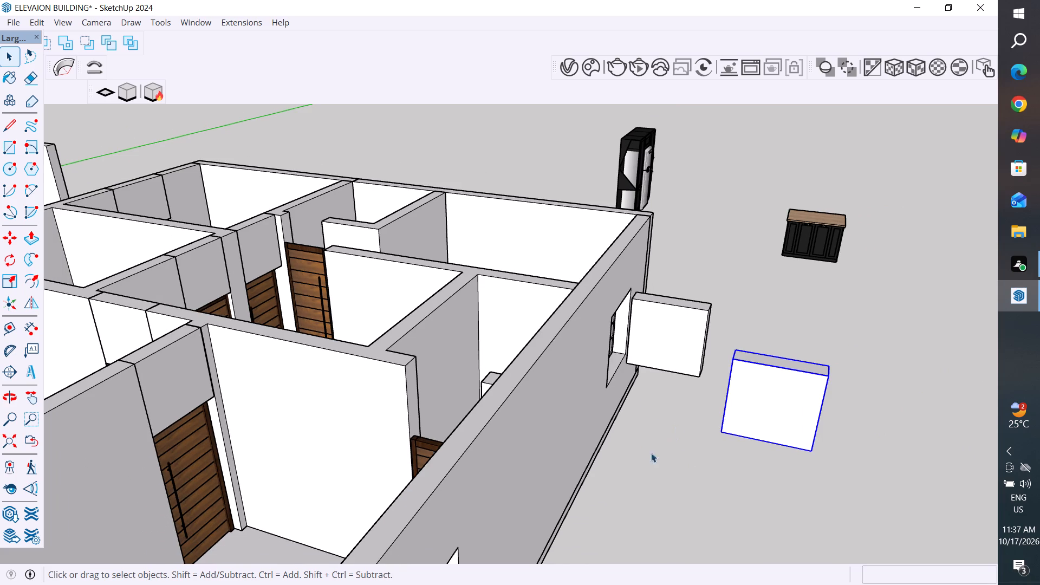
pyautogui.click(695, 458)
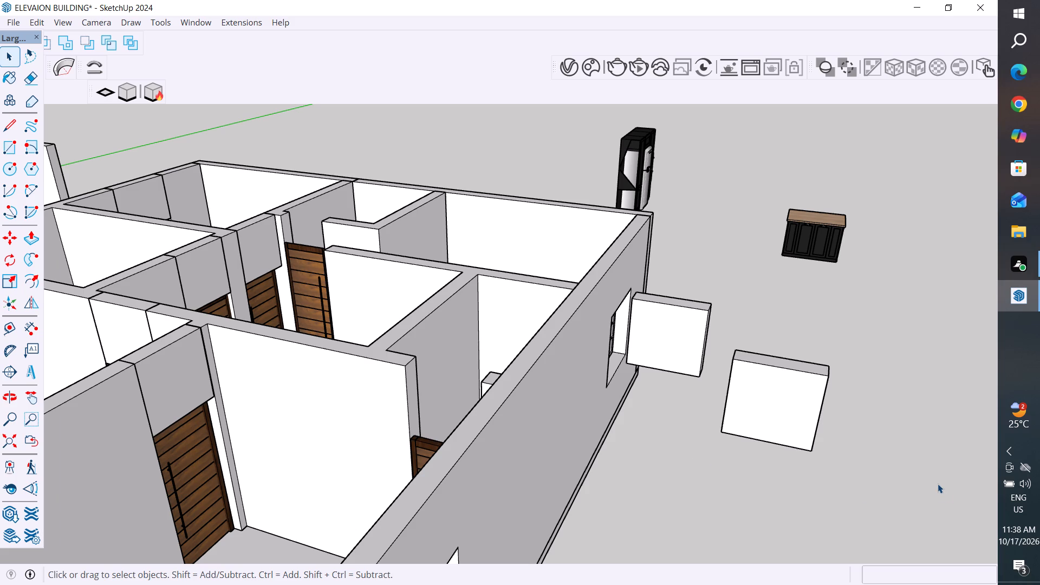
pyautogui.click(880, 451)
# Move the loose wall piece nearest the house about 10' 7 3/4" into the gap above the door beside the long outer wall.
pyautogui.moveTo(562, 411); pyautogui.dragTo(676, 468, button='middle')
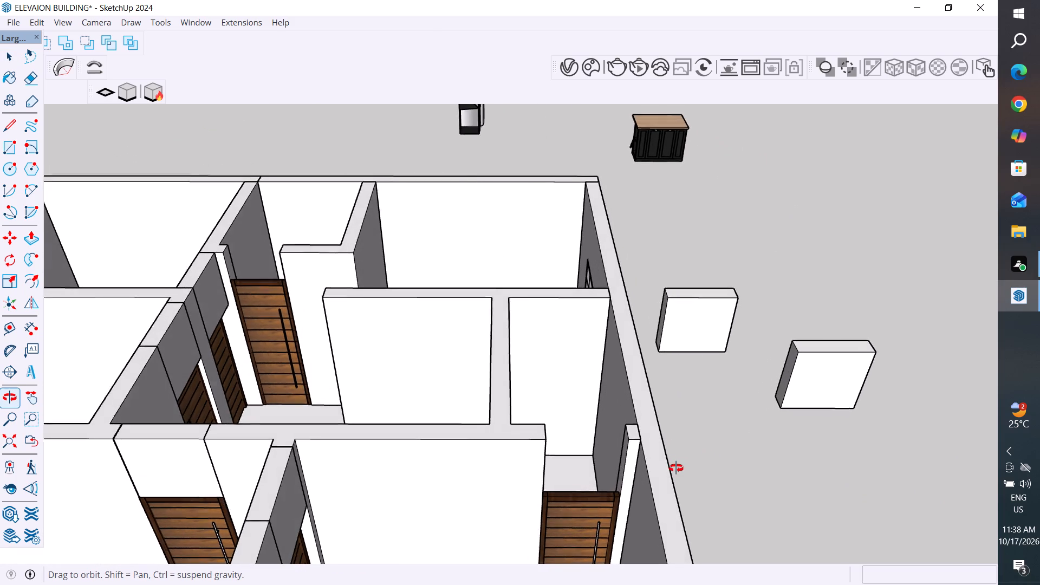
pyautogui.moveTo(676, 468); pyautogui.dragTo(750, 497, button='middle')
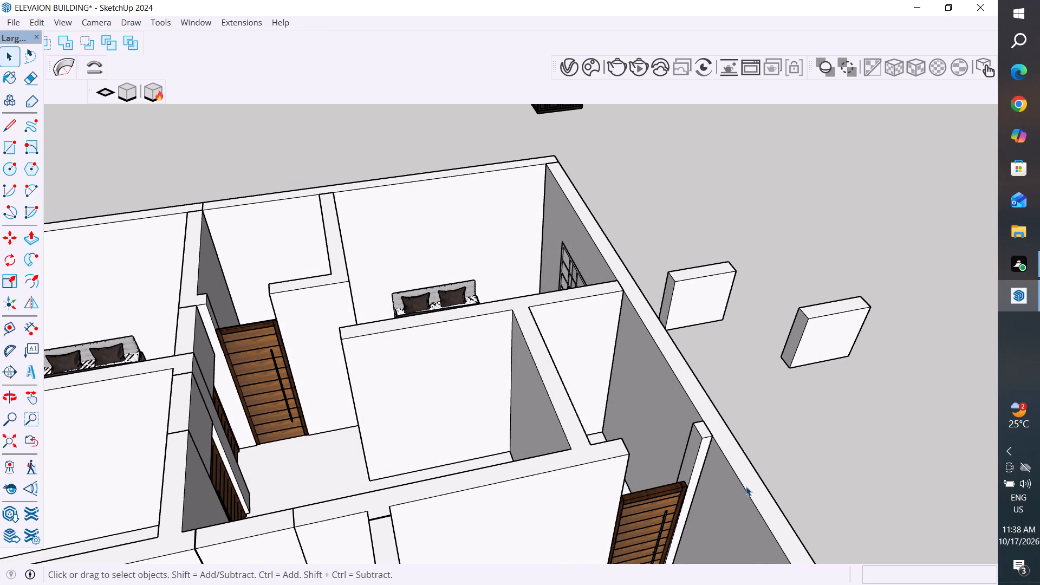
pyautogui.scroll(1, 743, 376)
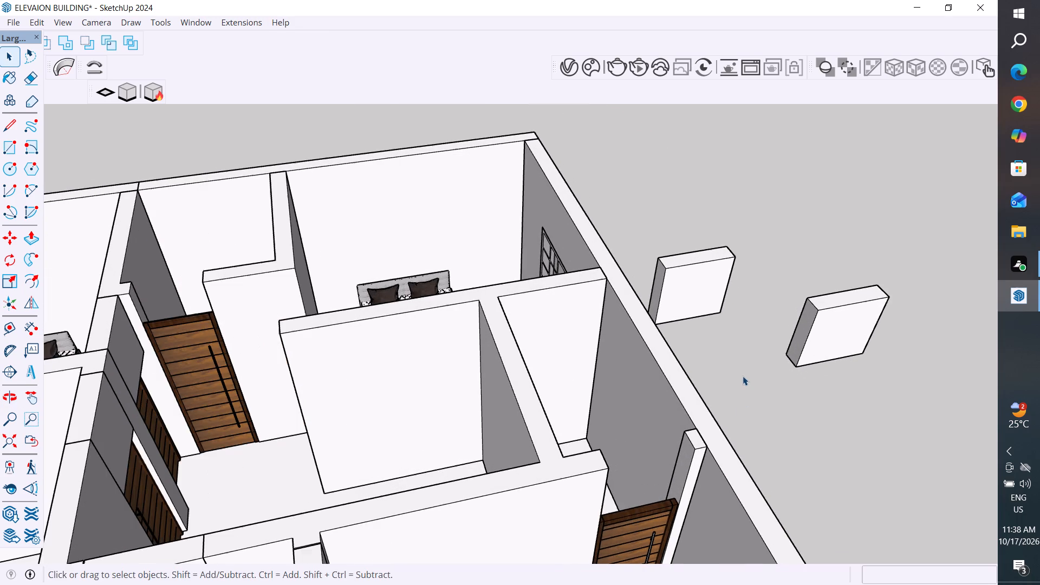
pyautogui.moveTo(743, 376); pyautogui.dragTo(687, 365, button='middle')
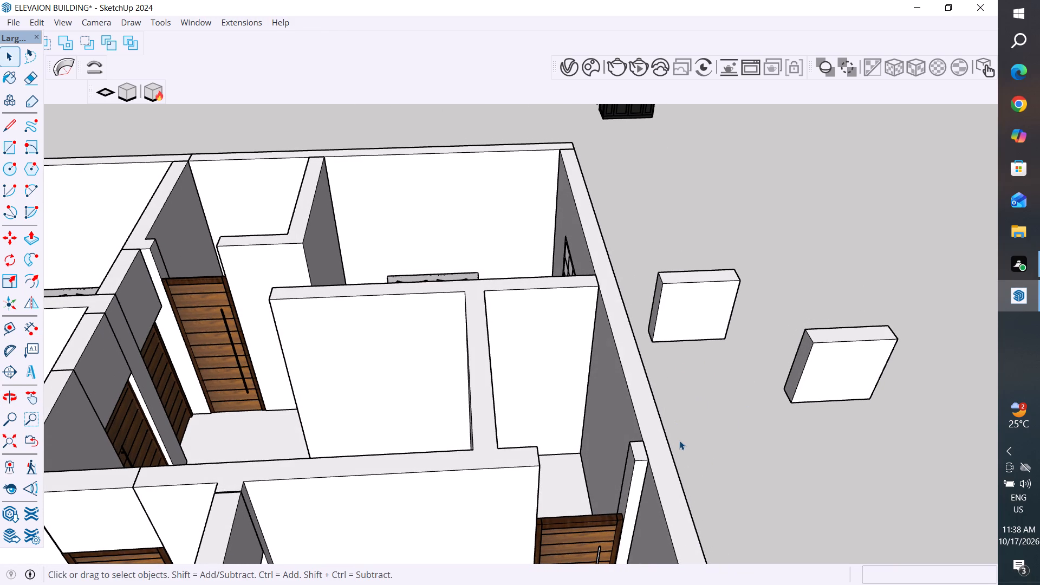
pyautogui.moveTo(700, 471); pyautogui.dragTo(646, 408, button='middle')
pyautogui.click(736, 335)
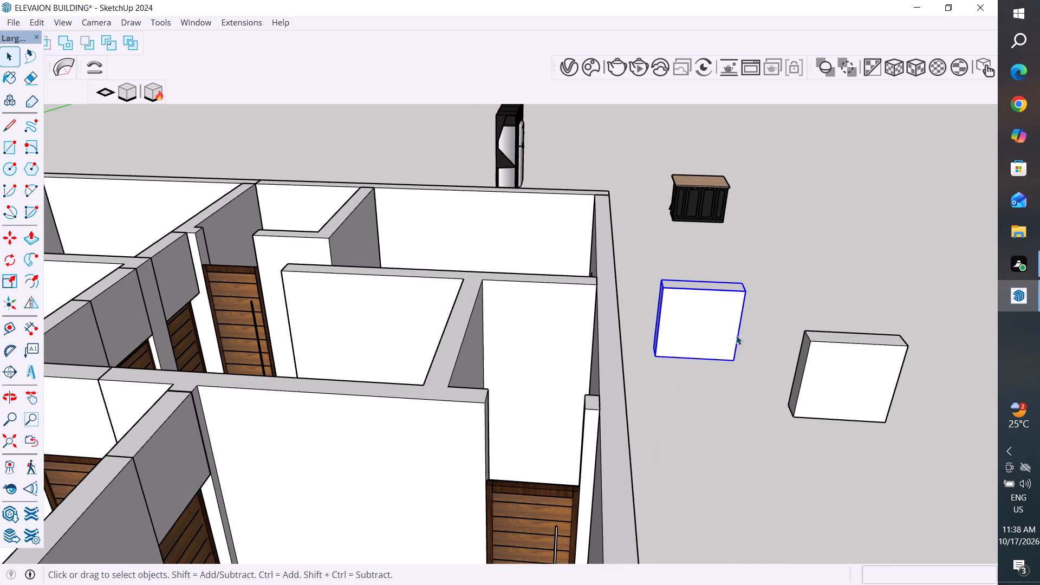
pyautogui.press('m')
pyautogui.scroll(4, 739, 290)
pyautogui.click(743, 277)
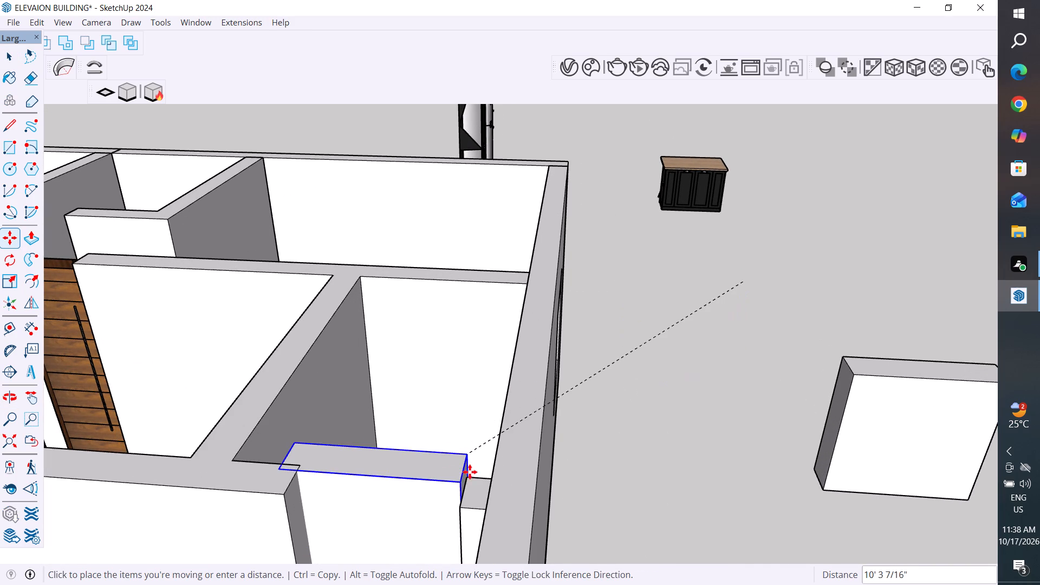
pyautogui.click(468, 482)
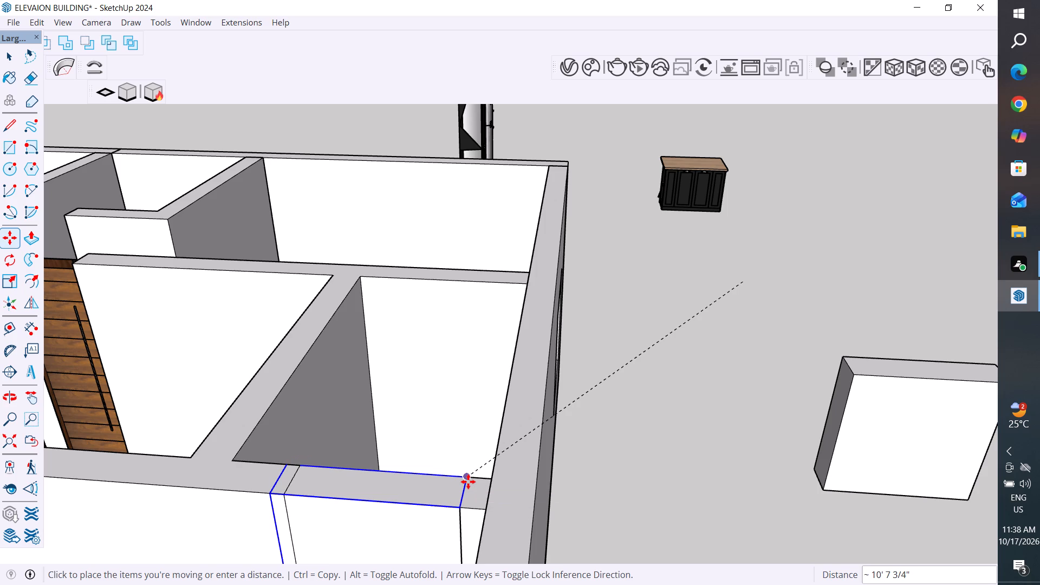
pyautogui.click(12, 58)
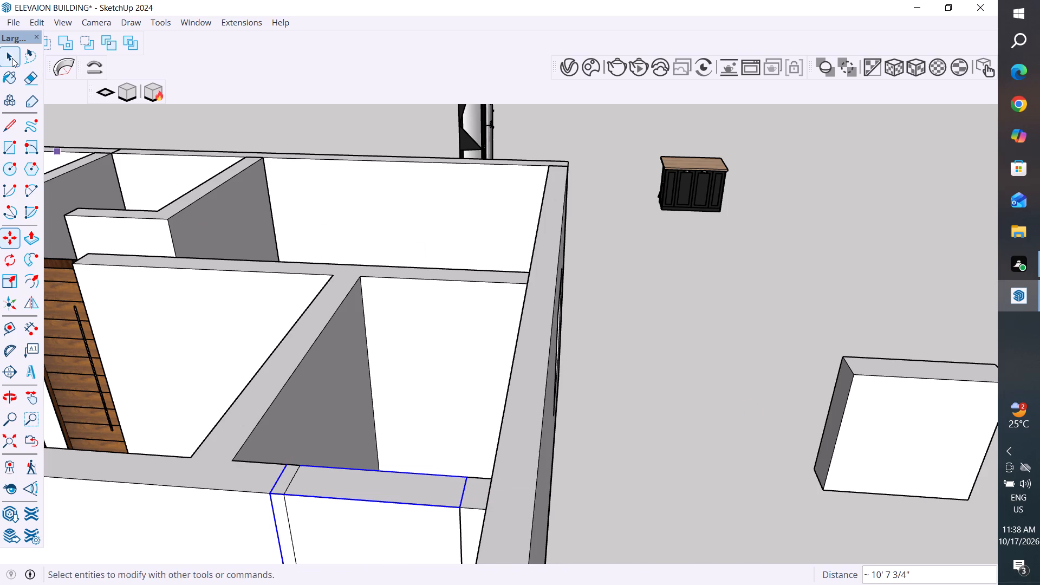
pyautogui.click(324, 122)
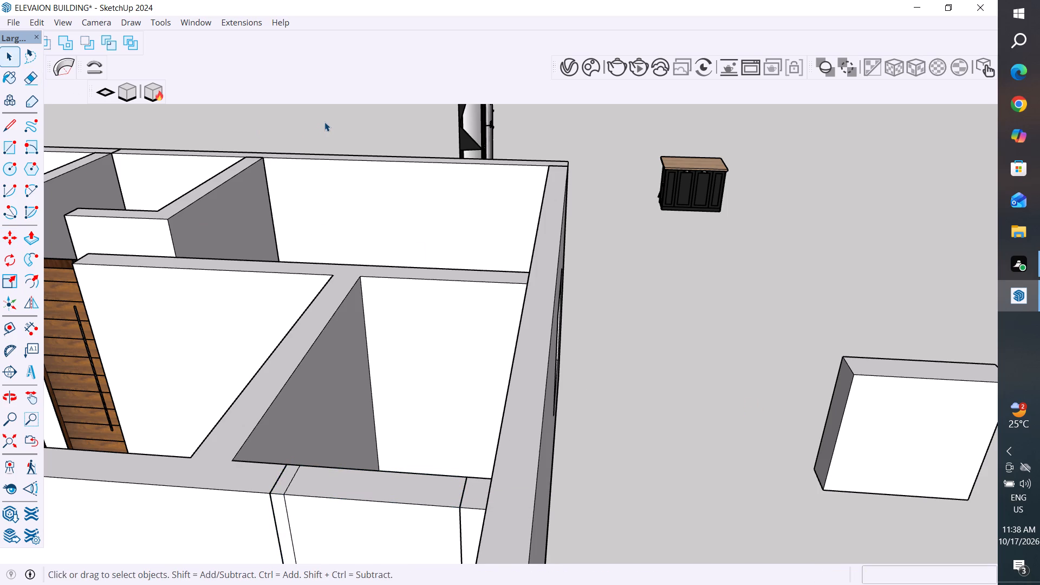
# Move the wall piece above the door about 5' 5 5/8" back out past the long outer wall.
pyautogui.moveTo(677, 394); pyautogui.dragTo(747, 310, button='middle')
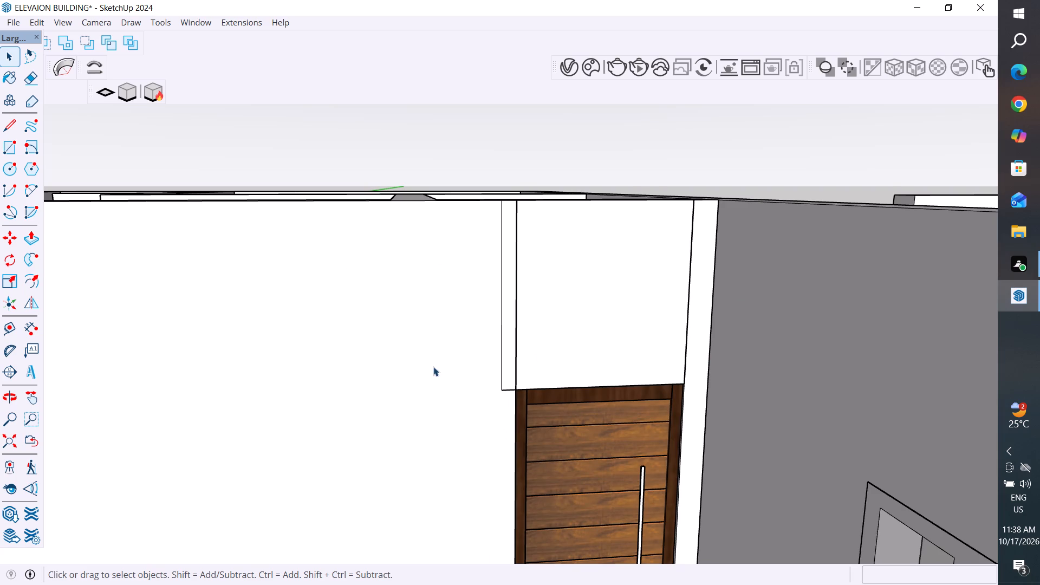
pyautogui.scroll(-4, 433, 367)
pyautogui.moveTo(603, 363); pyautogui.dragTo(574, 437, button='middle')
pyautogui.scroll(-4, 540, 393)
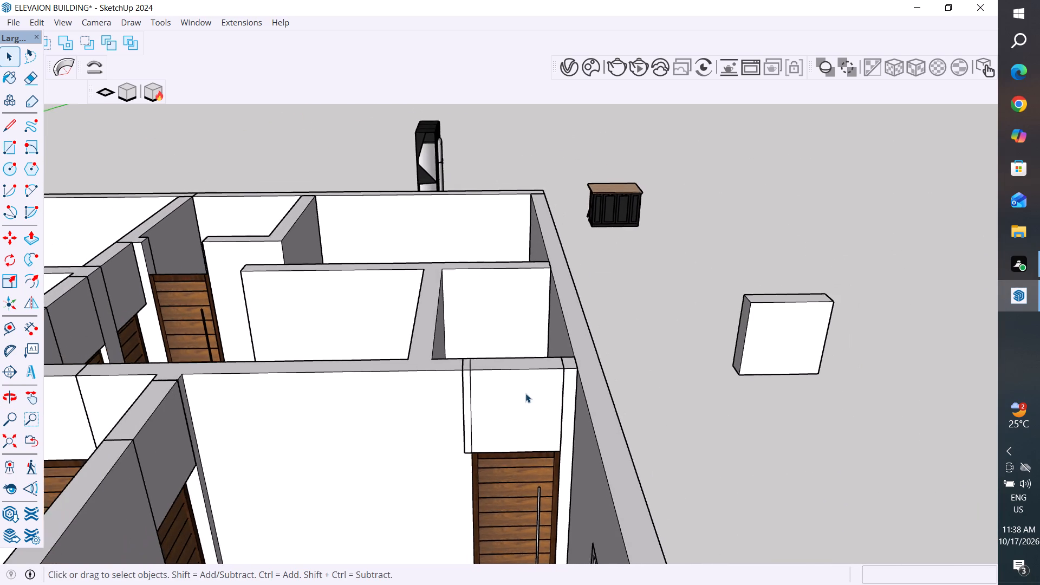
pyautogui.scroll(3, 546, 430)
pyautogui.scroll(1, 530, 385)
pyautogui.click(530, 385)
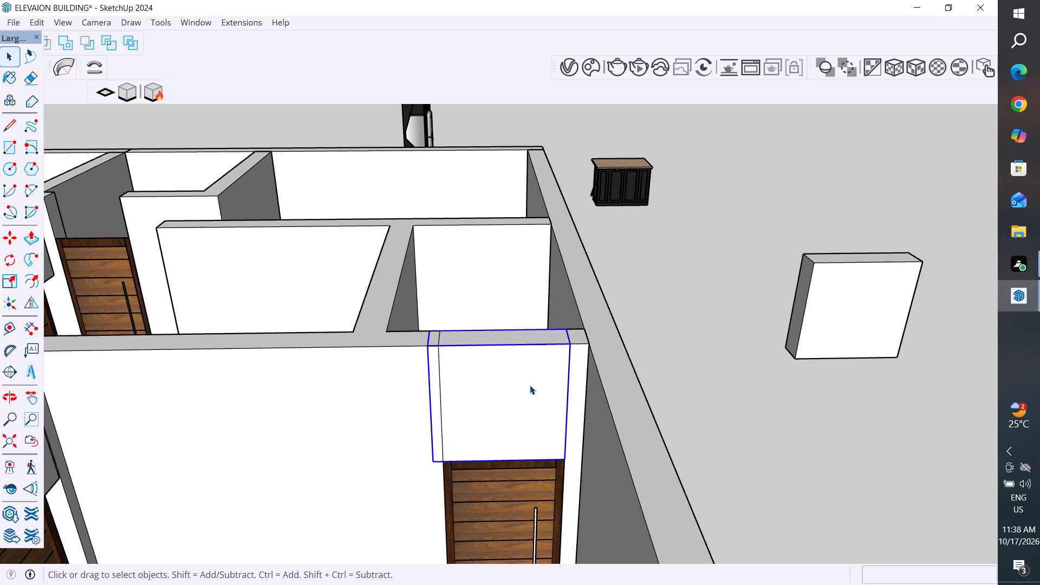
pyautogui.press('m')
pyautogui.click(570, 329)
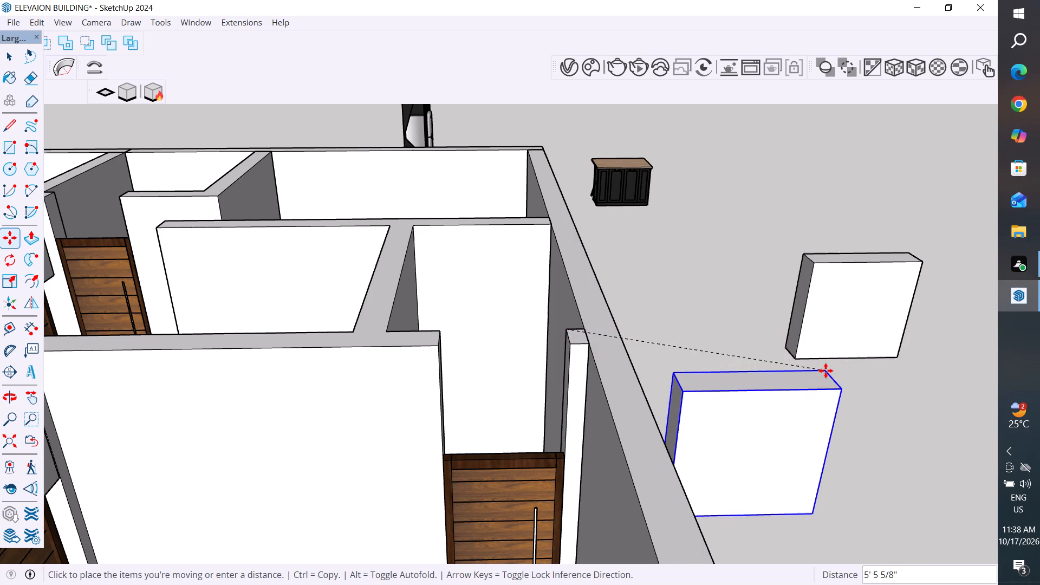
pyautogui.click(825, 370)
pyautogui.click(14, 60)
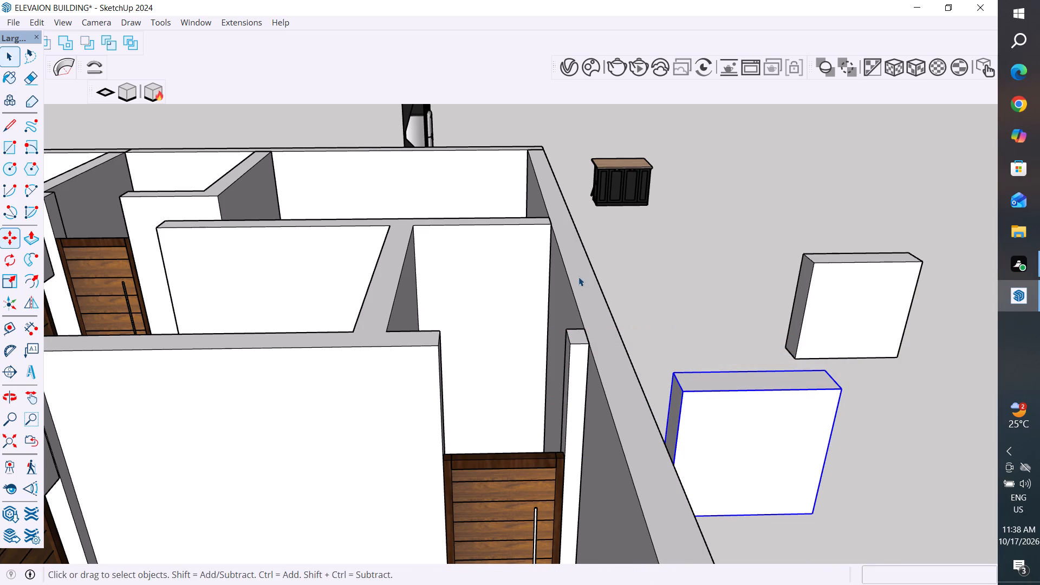
# Open the nearer wall piece's group, Push/Pull its house-side end face 4 1/2" inward to shorten it, and exit the group.
pyautogui.doubleClick(672, 275)
pyautogui.scroll(5, 680, 391)
pyautogui.tripleClick(679, 393)
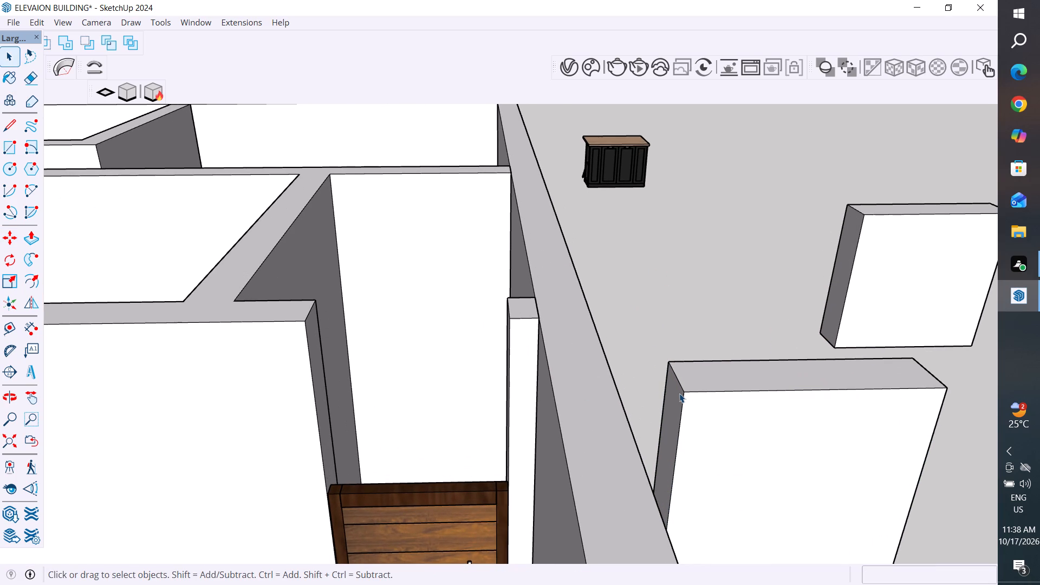
pyautogui.click(674, 396)
pyautogui.click(674, 396)
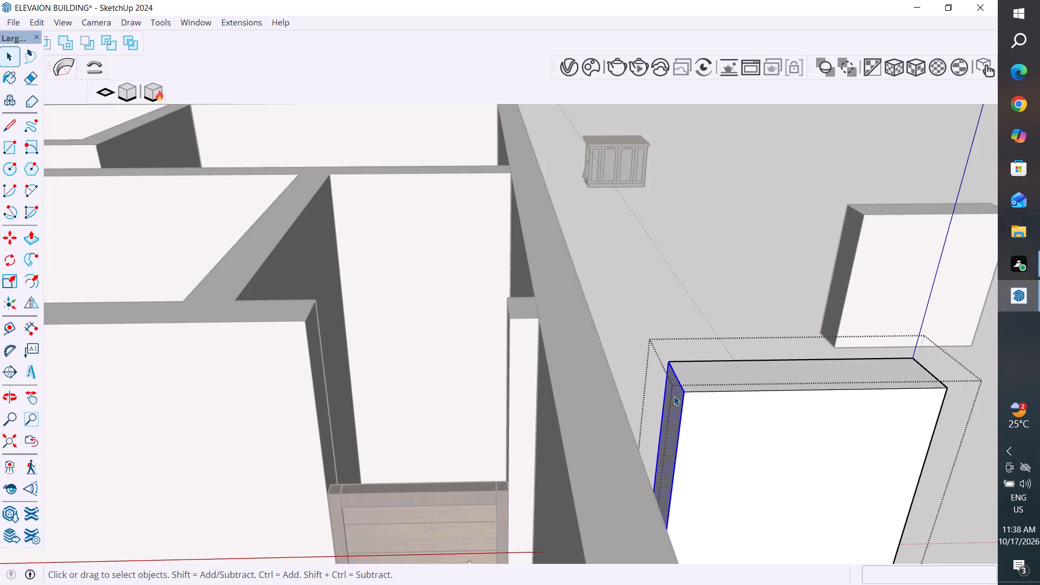
pyautogui.click(34, 236)
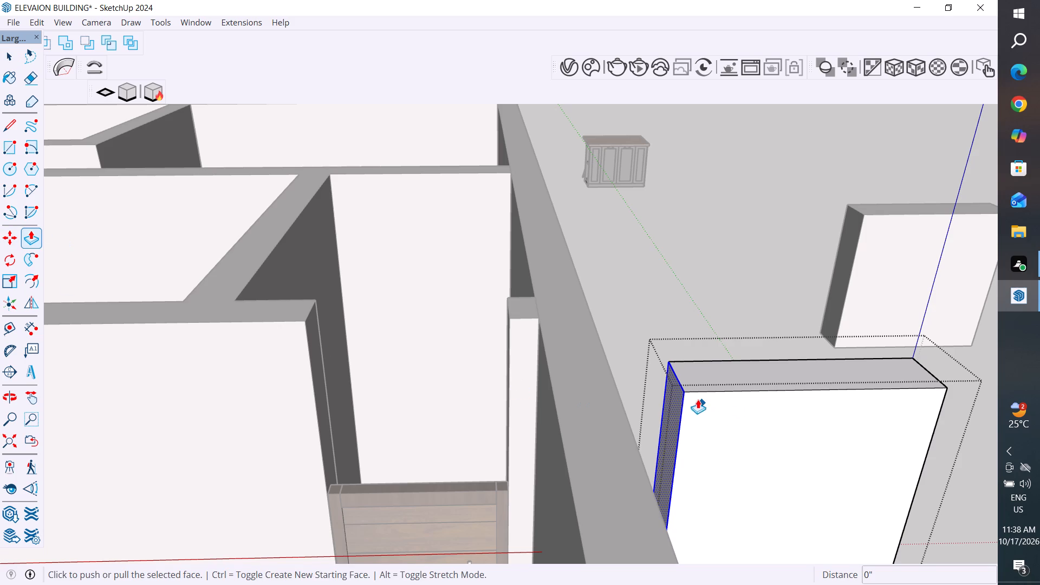
pyautogui.click(672, 397)
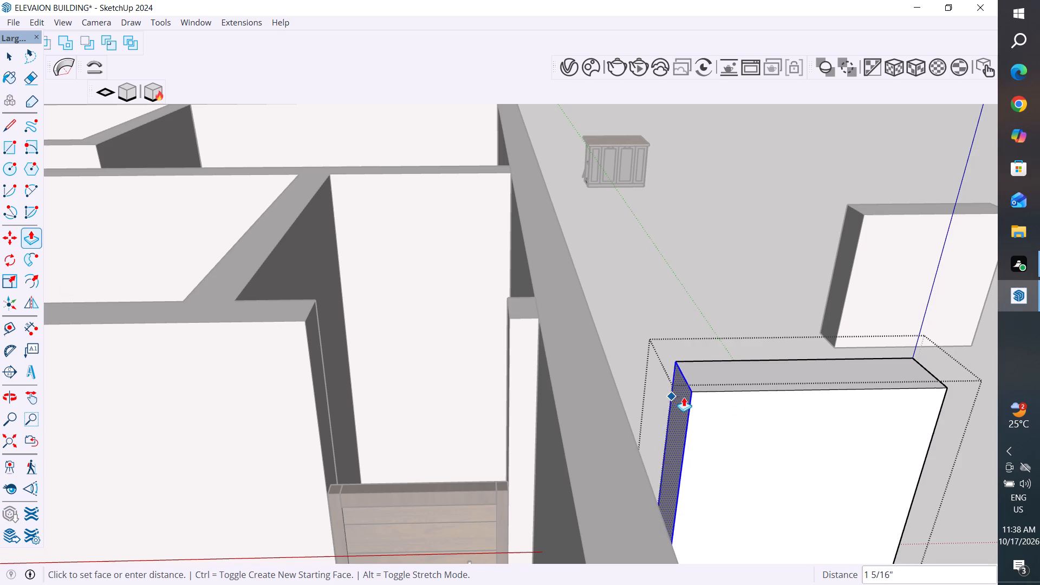
pyautogui.click(702, 399)
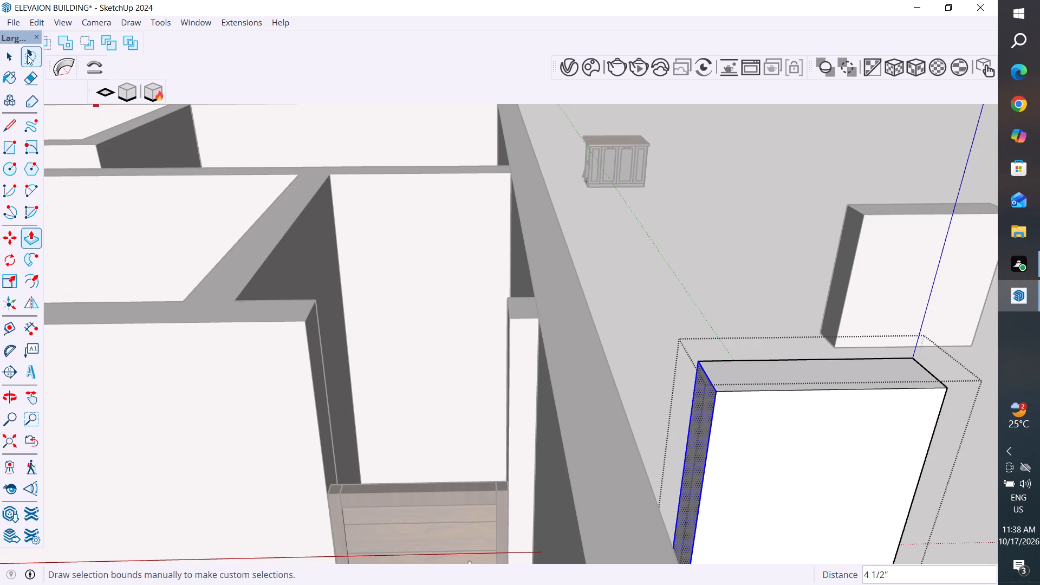
pyautogui.click(10, 57)
pyautogui.click(617, 219)
# Move the shortened wall piece by its top corner about 5' 5 7/16" into the gap above the door, against the short partition.
pyautogui.scroll(-5, 587, 408)
pyautogui.click(764, 425)
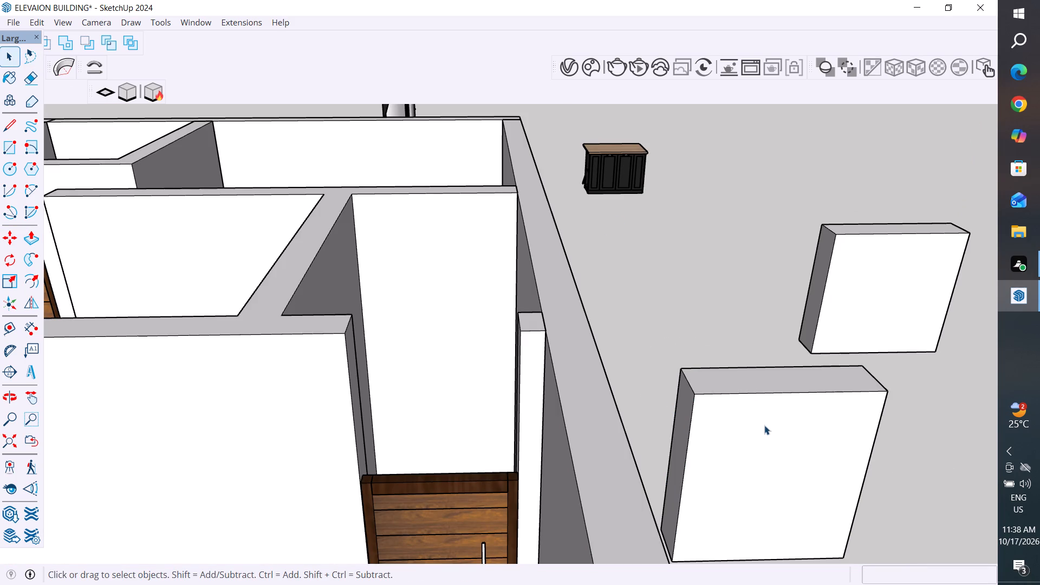
pyautogui.press('m')
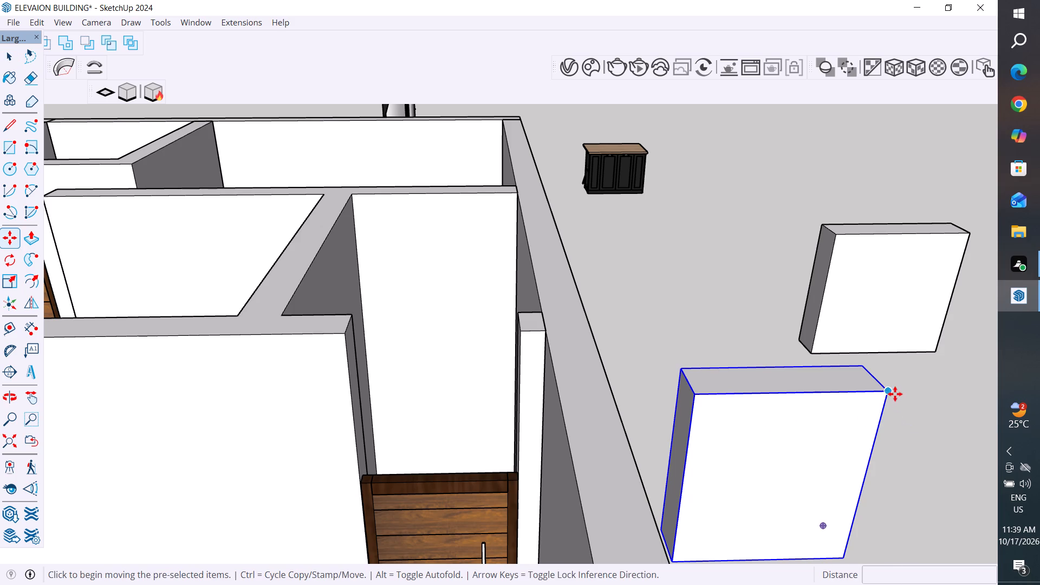
pyautogui.click(884, 390)
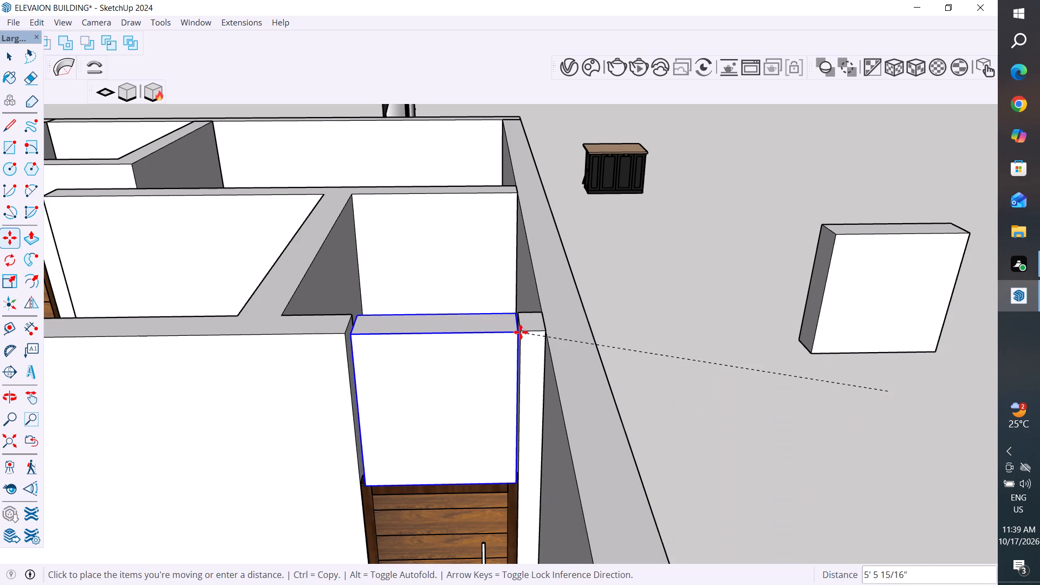
pyautogui.scroll(8, 522, 332)
pyautogui.click(522, 332)
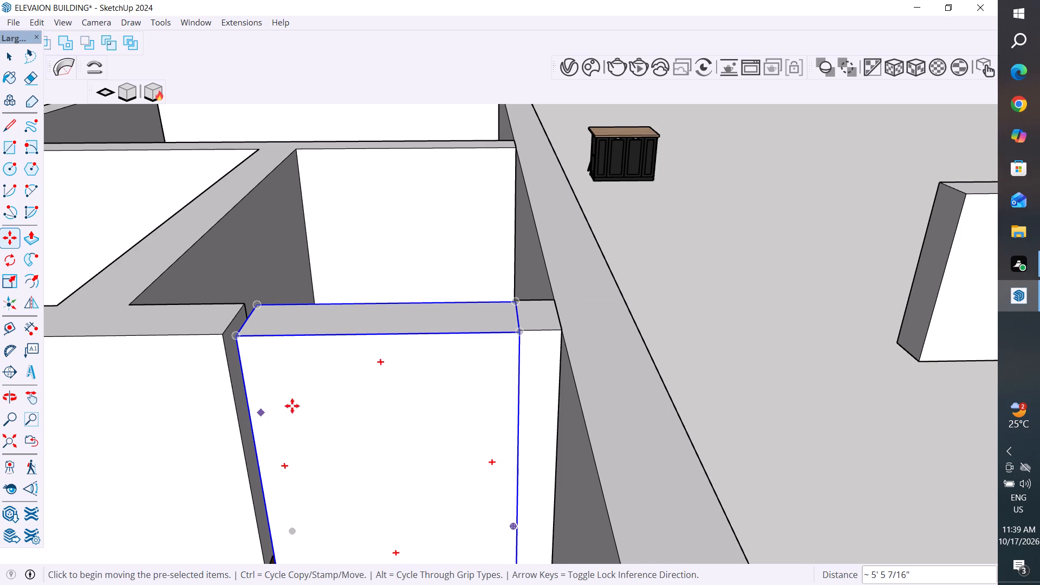
pyautogui.click(11, 58)
pyautogui.click(704, 313)
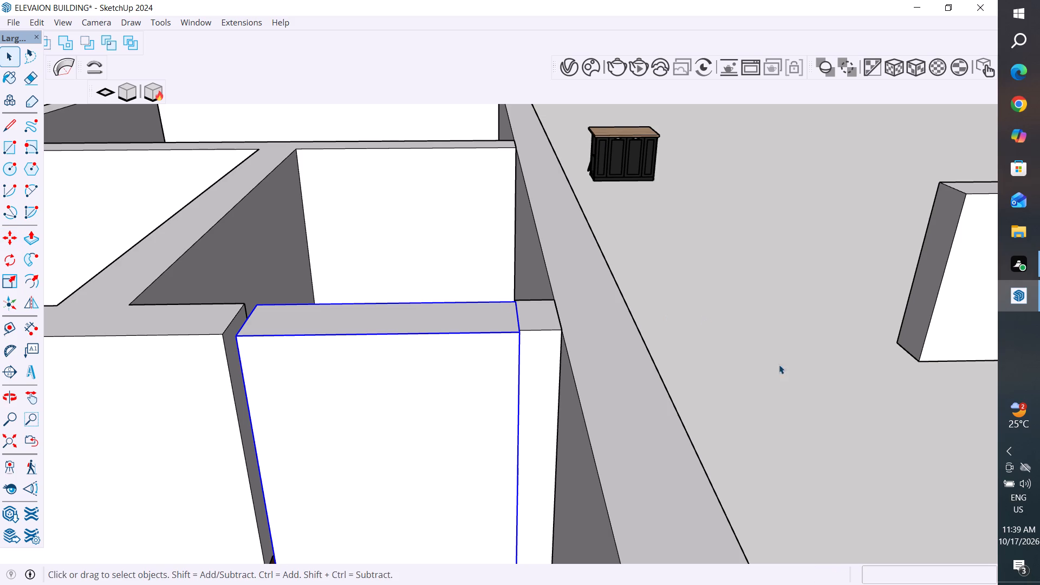
pyautogui.scroll(-1, 827, 414)
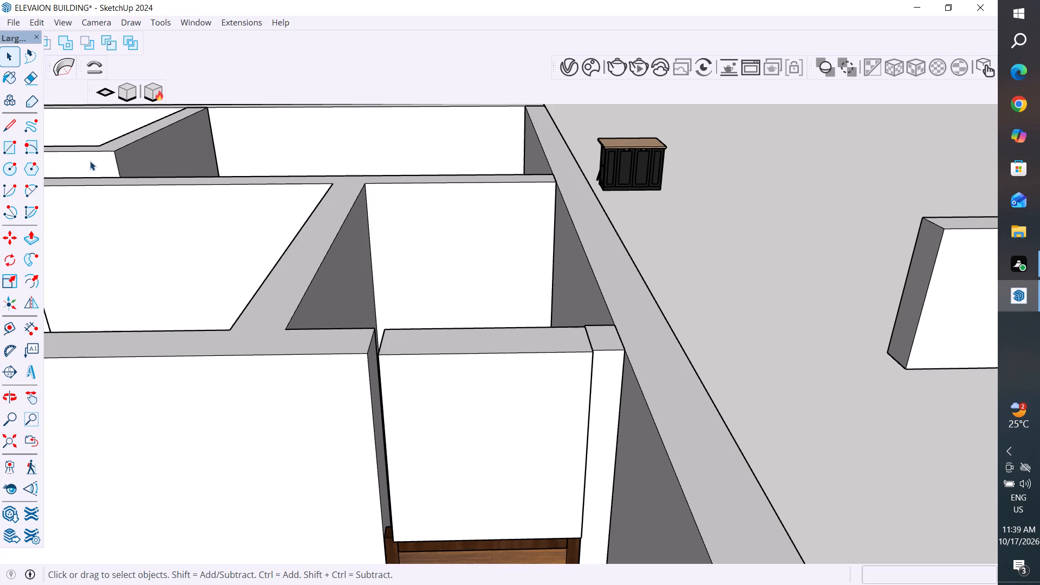
pyautogui.click(723, 187)
# Shift the wall piece above the door about 1/16" so its top corner meets the short partition's corner.
pyautogui.scroll(2, 471, 357)
pyautogui.moveTo(487, 365); pyautogui.dragTo(501, 372, button='middle')
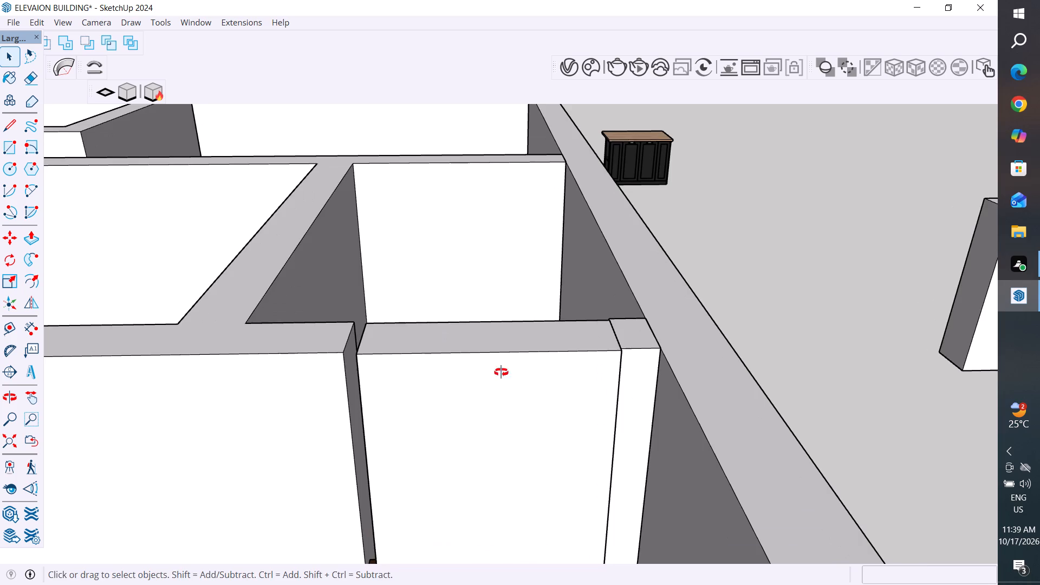
pyautogui.moveTo(501, 372); pyautogui.dragTo(557, 491, button='middle')
pyautogui.scroll(5, 714, 392)
pyautogui.click(582, 418)
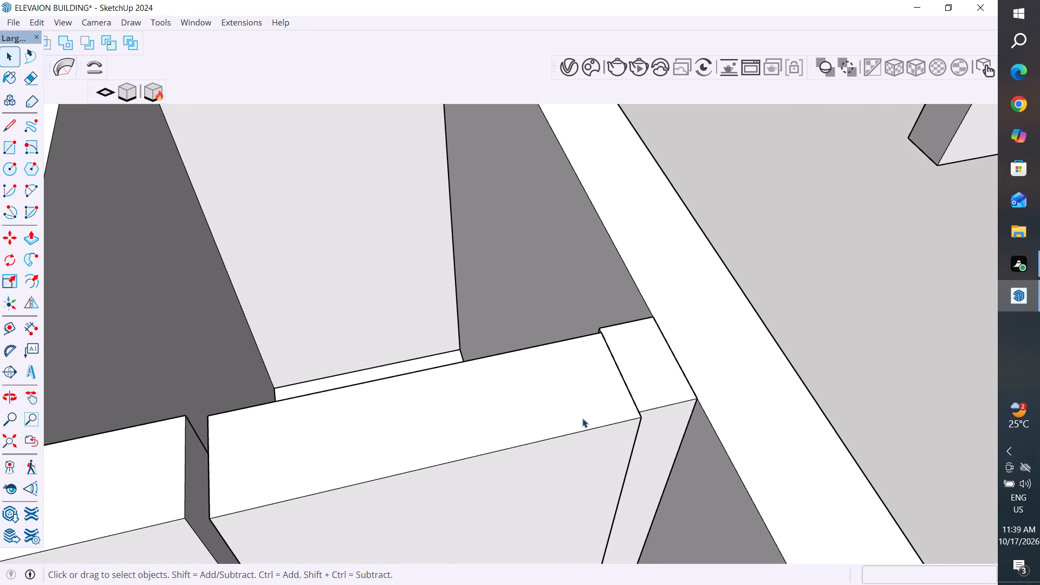
pyautogui.press('m')
pyautogui.scroll(1, 643, 408)
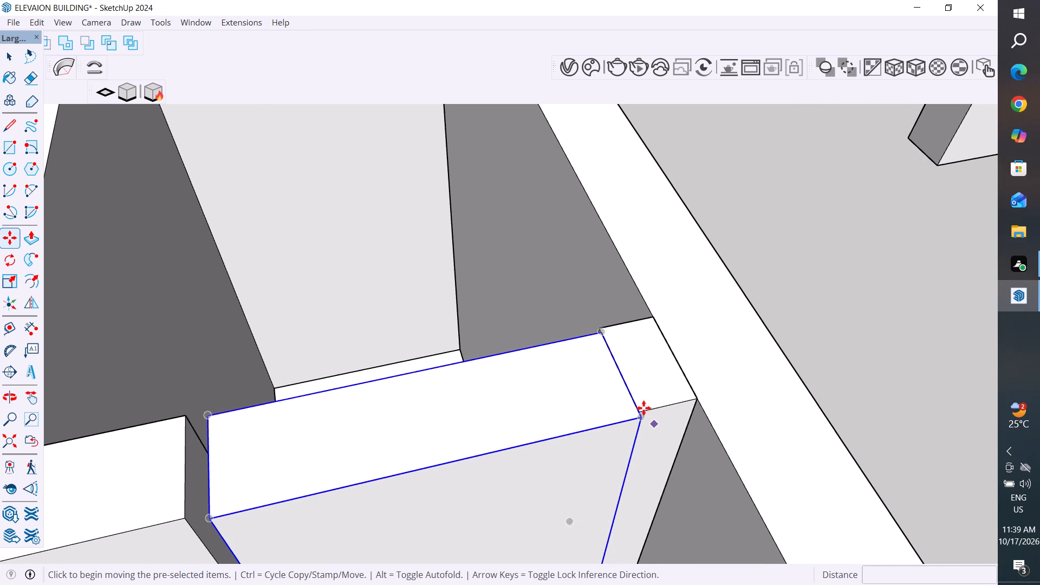
pyautogui.scroll(8, 643, 408)
pyautogui.click(639, 422)
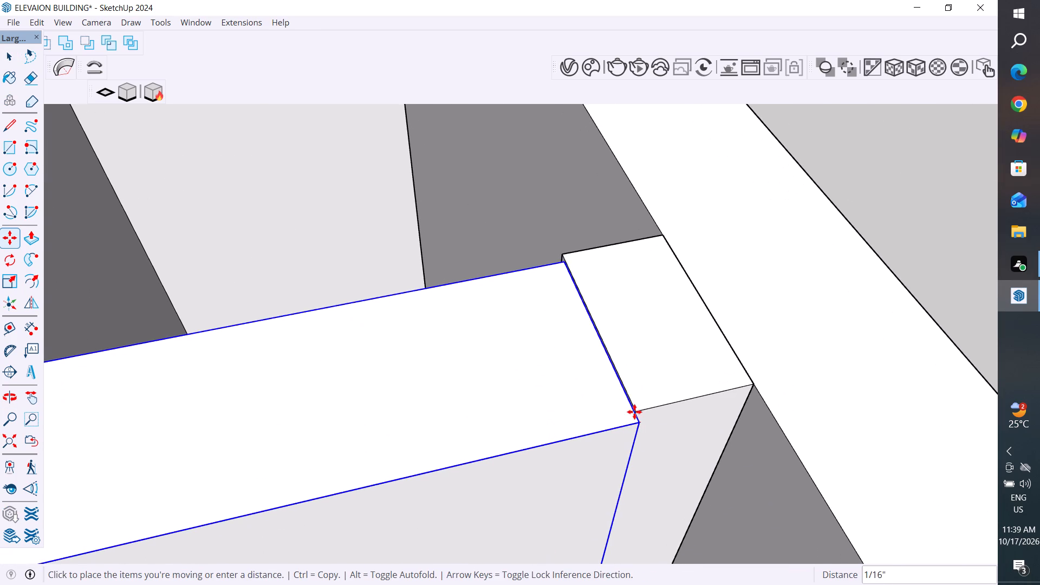
pyautogui.click(635, 410)
pyautogui.scroll(-13, 892, 343)
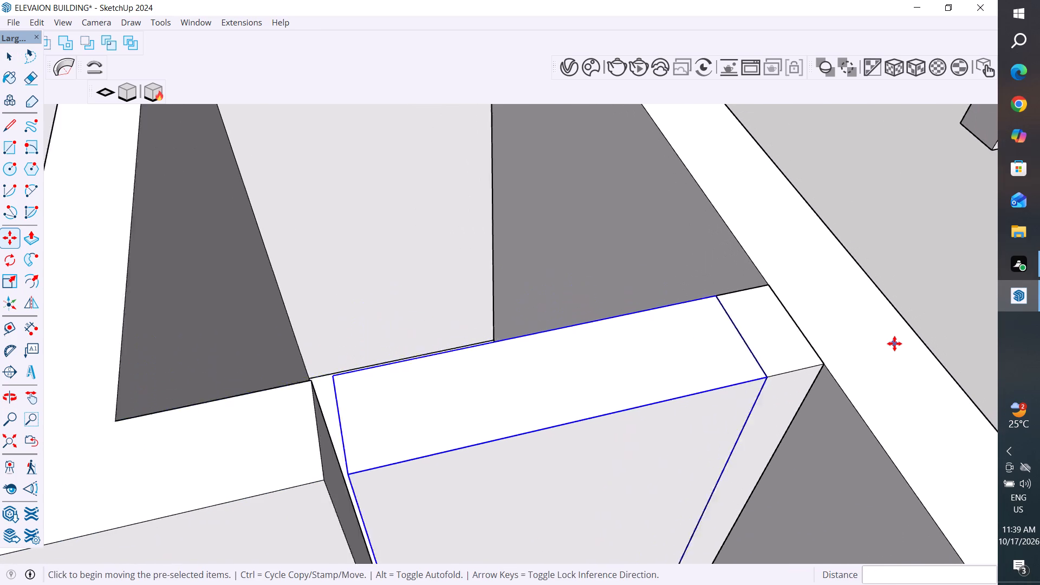
pyautogui.click(10, 55)
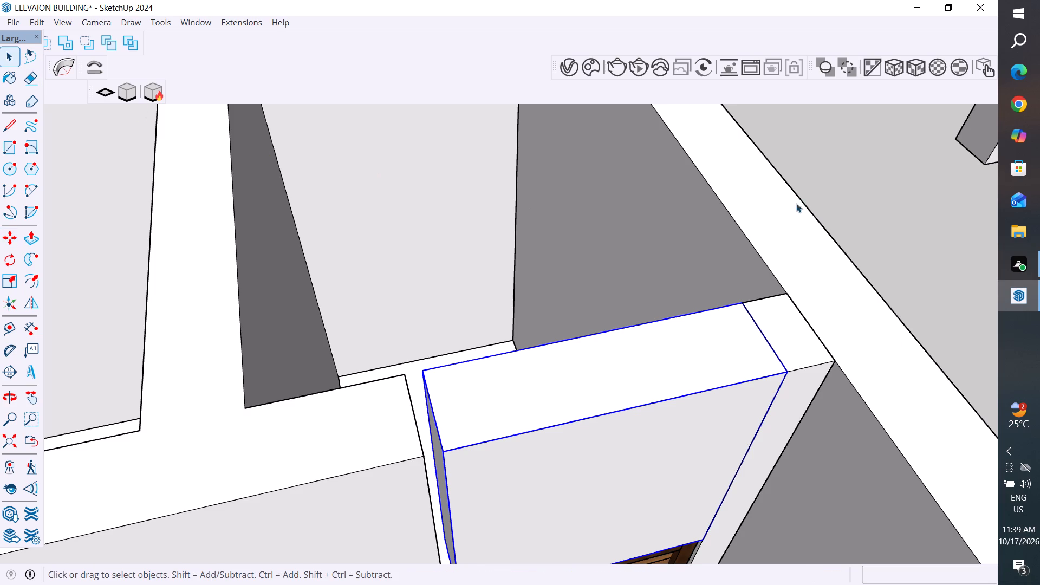
# Open the group of the wall piece above the door, Push/Pull its end face about 1 11/16" to the adjoining wall's corner, and exit.
pyautogui.click(881, 176)
pyautogui.scroll(3, 433, 454)
pyautogui.moveTo(432, 453); pyautogui.dragTo(446, 437, button='middle')
pyautogui.scroll(1, 507, 335)
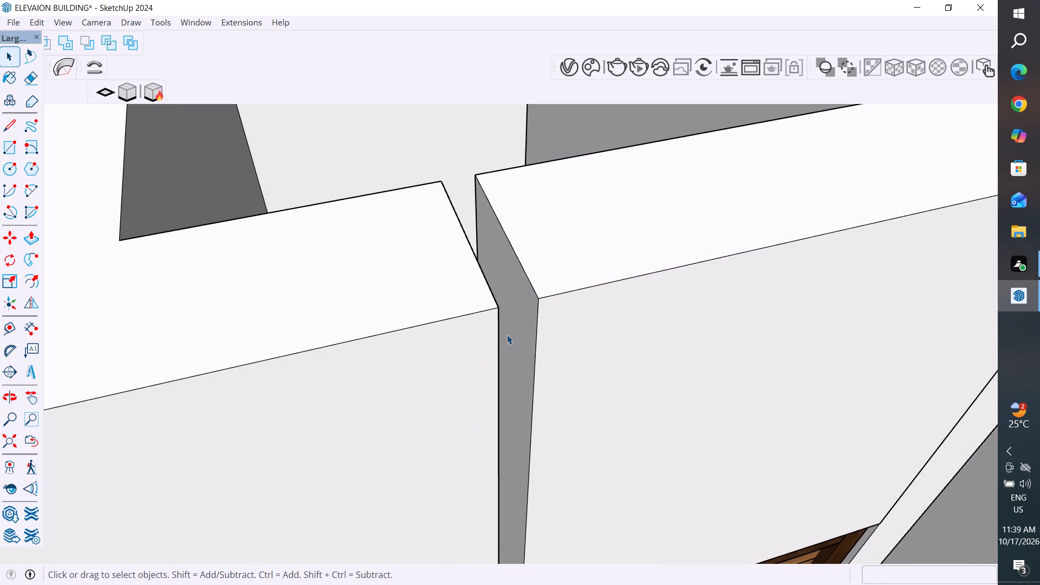
pyautogui.tripleClick(527, 296)
pyautogui.click(527, 296)
pyautogui.click(527, 296)
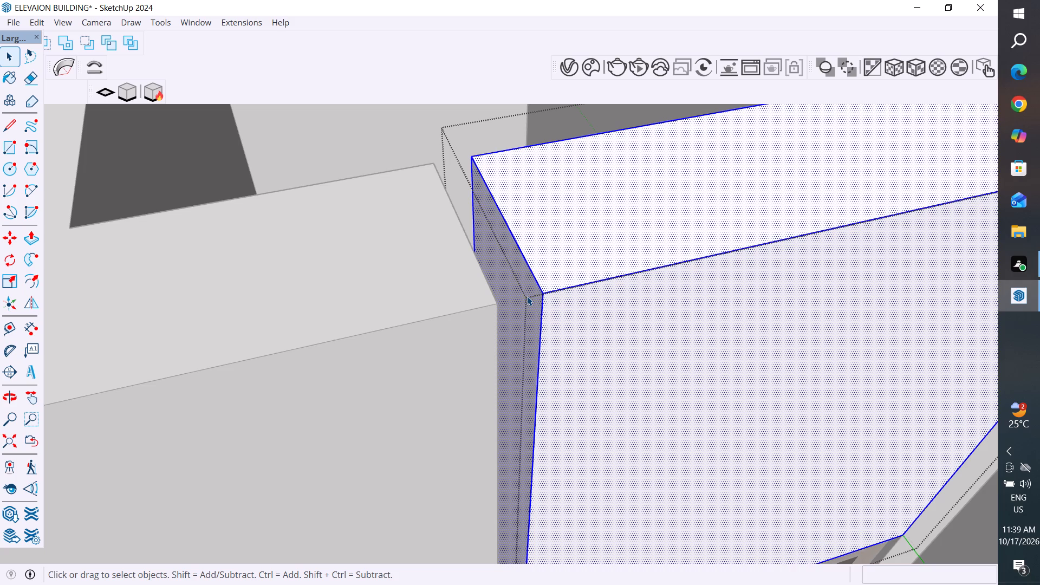
pyautogui.click(518, 283)
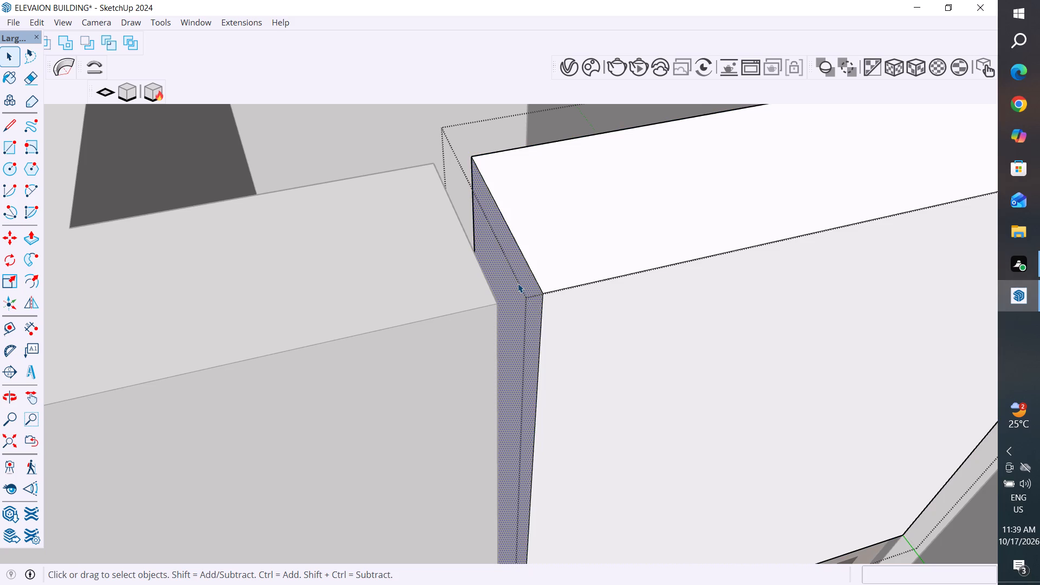
pyautogui.click(34, 239)
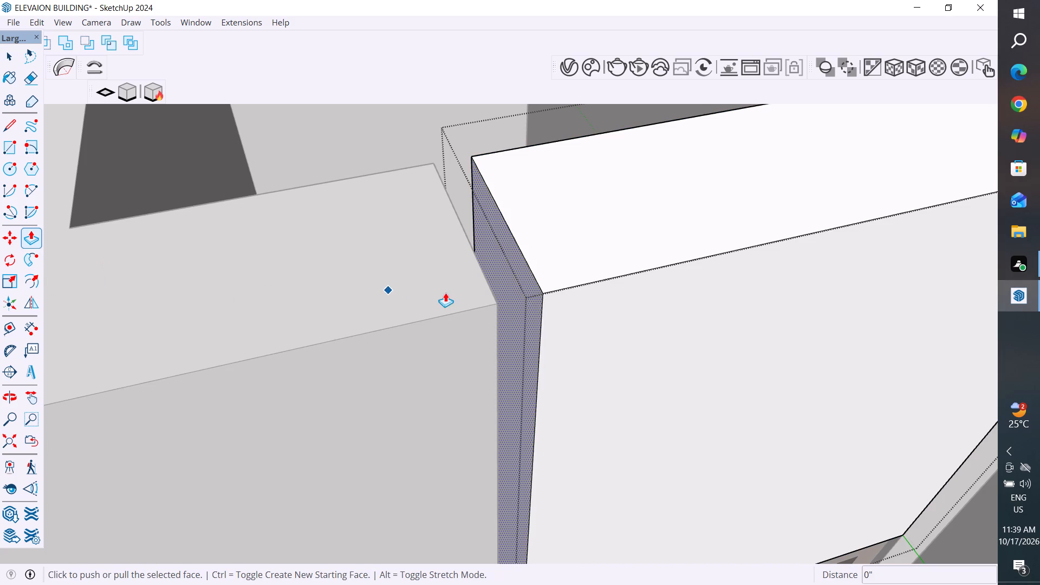
pyautogui.click(525, 301)
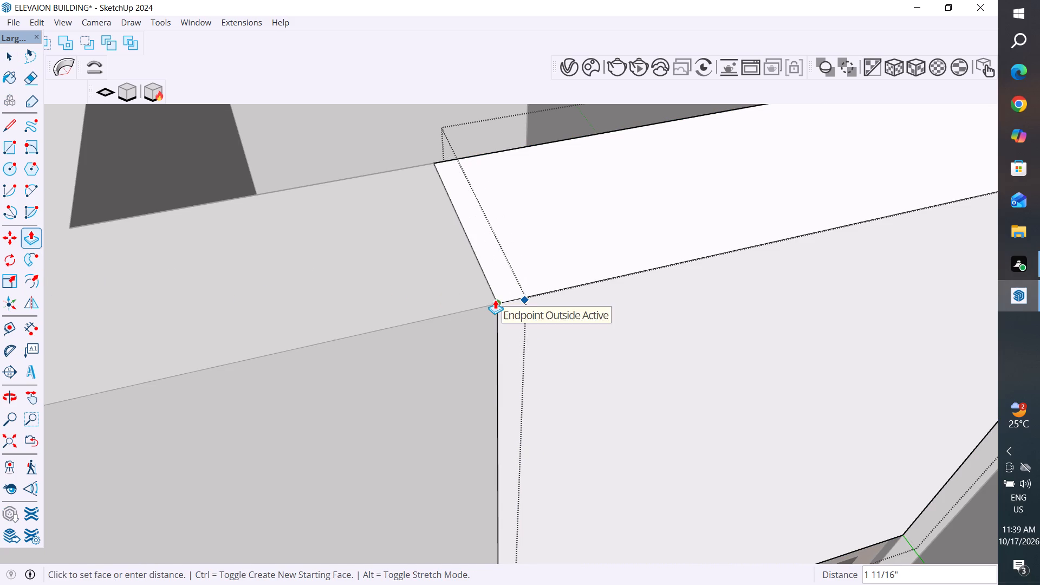
pyautogui.click(495, 300)
pyautogui.click(2, 50)
pyautogui.scroll(-4, 367, 430)
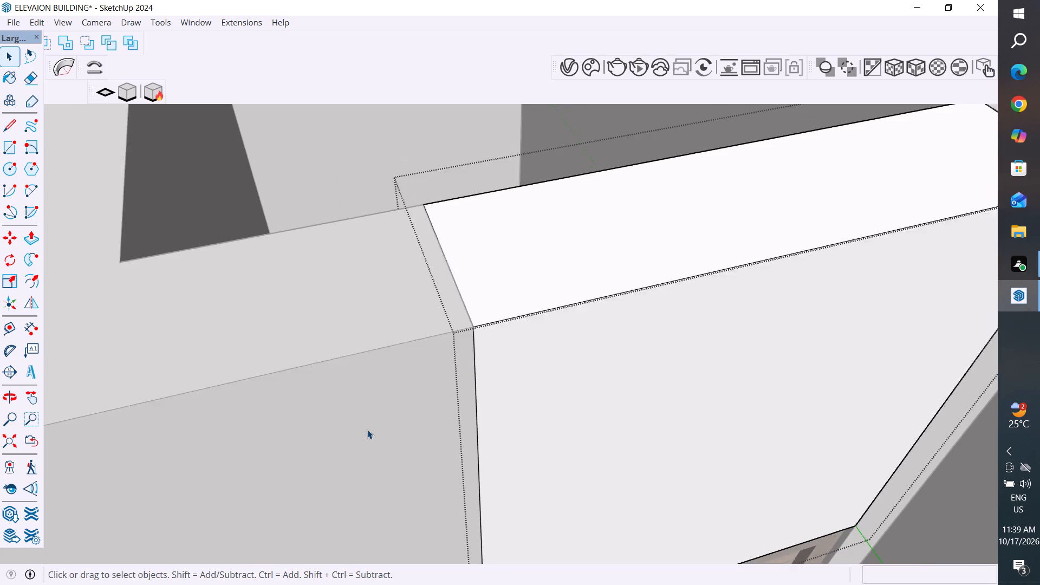
pyautogui.scroll(-12, 367, 430)
pyautogui.click(935, 201)
pyautogui.scroll(-6, 539, 401)
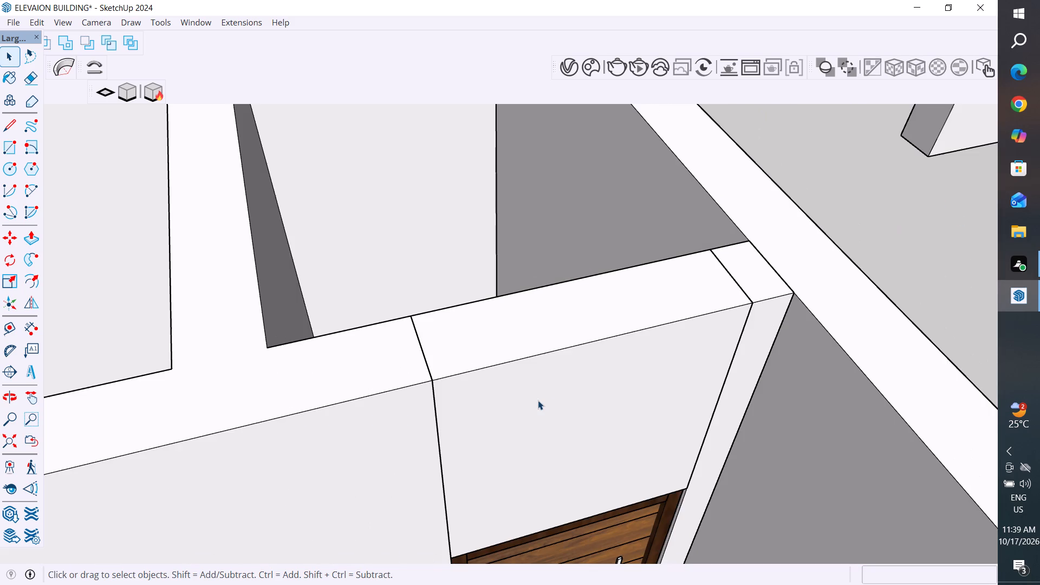
pyautogui.click(826, 178)
# Examine the furnished house's walls and door openings from several sides, along with the neighbouring floor plans.
pyautogui.scroll(-3, 850, 236)
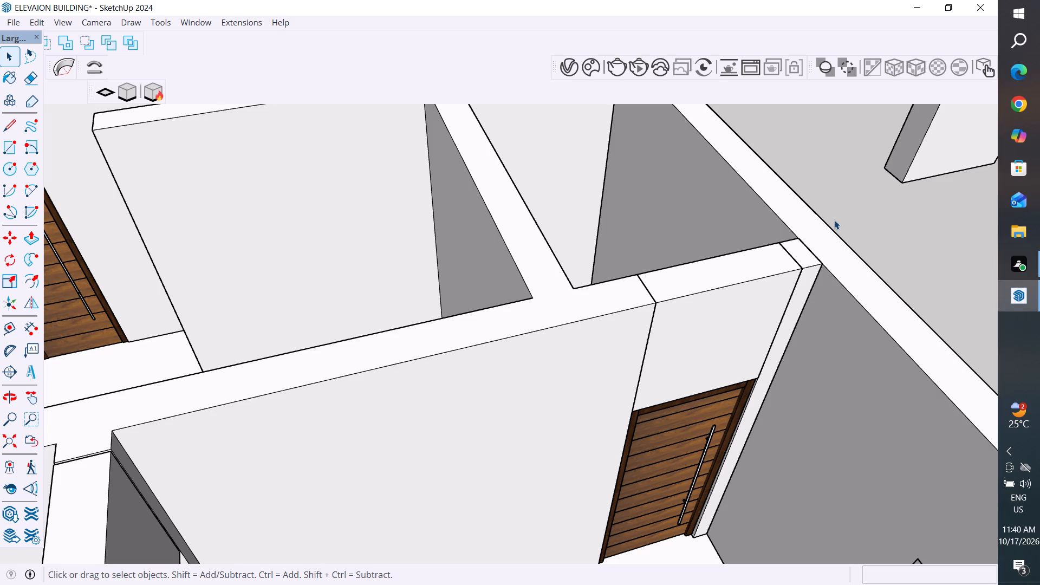
pyautogui.scroll(-6, 671, 337)
pyautogui.scroll(-5, 517, 380)
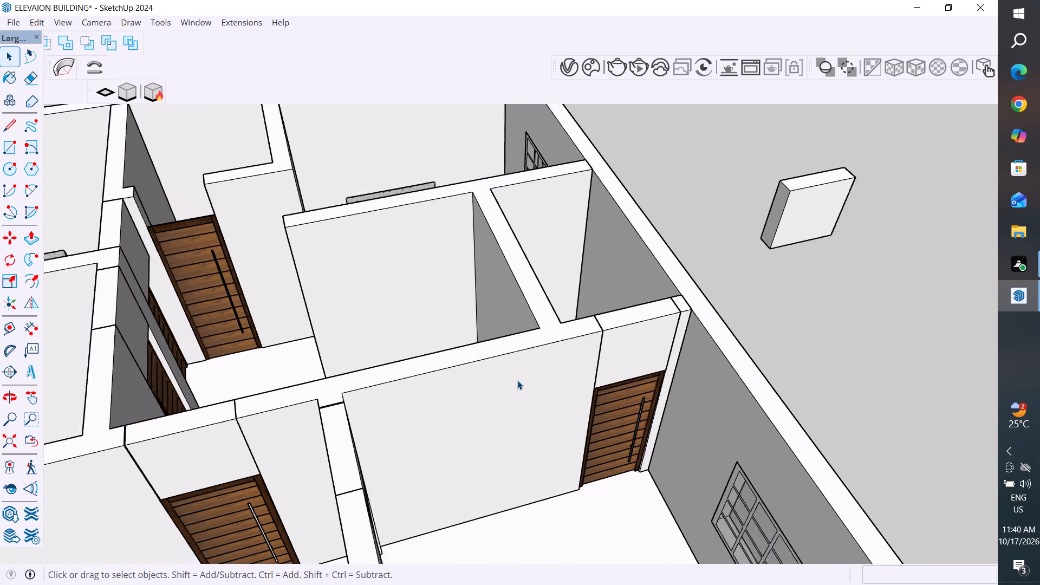
pyautogui.moveTo(593, 385); pyautogui.dragTo(453, 340, button='middle')
pyautogui.click(738, 452)
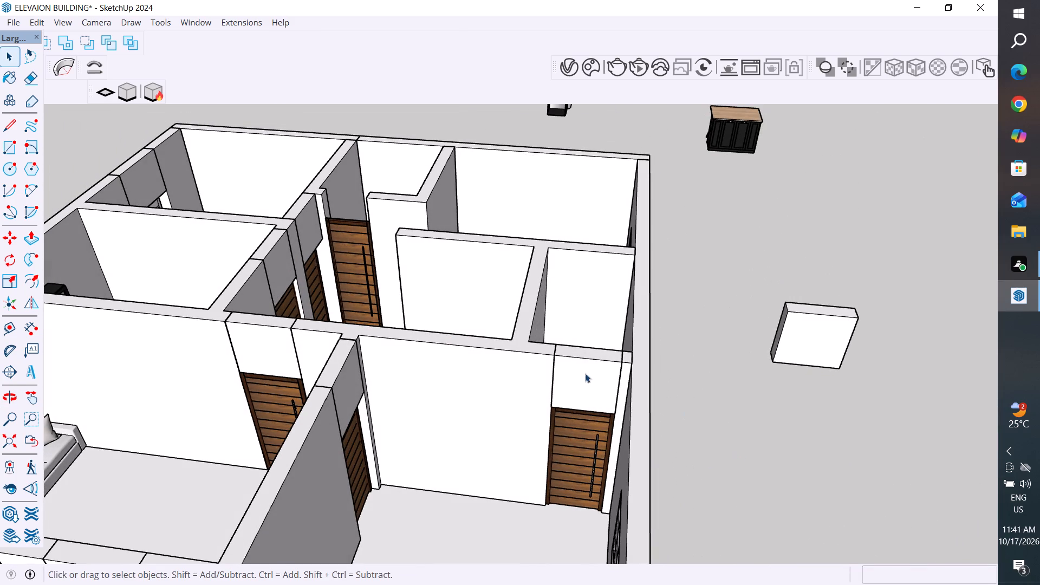
pyautogui.scroll(-5, 553, 366)
pyautogui.moveTo(552, 366); pyautogui.dragTo(594, 462, button='middle')
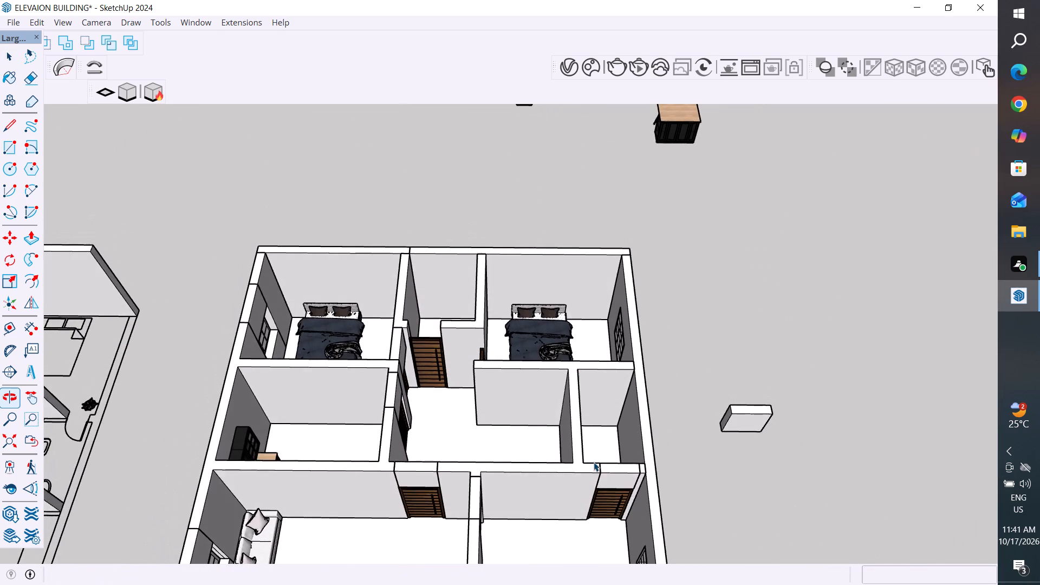
pyautogui.scroll(-4, 606, 412)
pyautogui.moveTo(607, 265); pyautogui.dragTo(607, 333, button='middle')
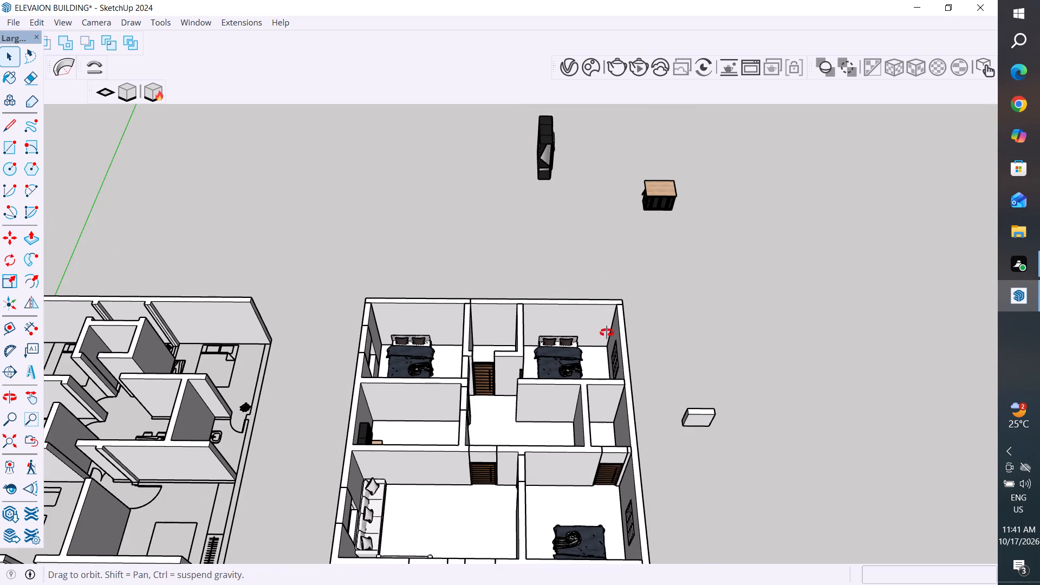
pyautogui.moveTo(607, 333); pyautogui.dragTo(548, 210, button='middle')
pyautogui.scroll(4, 629, 350)
pyautogui.moveTo(633, 353); pyautogui.dragTo(588, 254, button='middle')
pyautogui.scroll(-5, 560, 453)
pyautogui.moveTo(621, 478); pyautogui.dragTo(559, 450, button='middle')
pyautogui.scroll(-2, 613, 323)
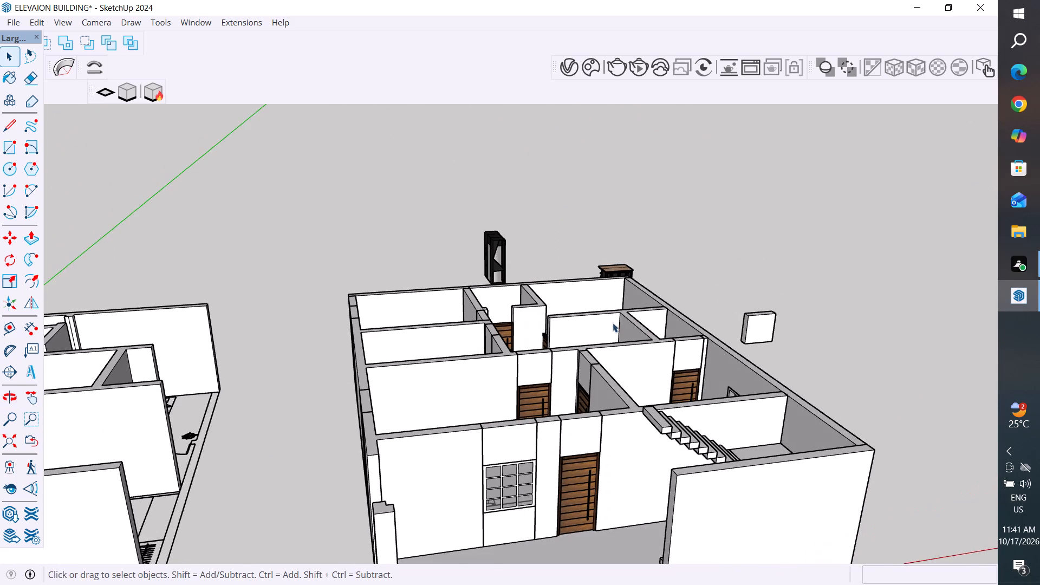
pyautogui.scroll(-3, 613, 323)
pyautogui.moveTo(672, 362); pyautogui.dragTo(594, 406, button='middle')
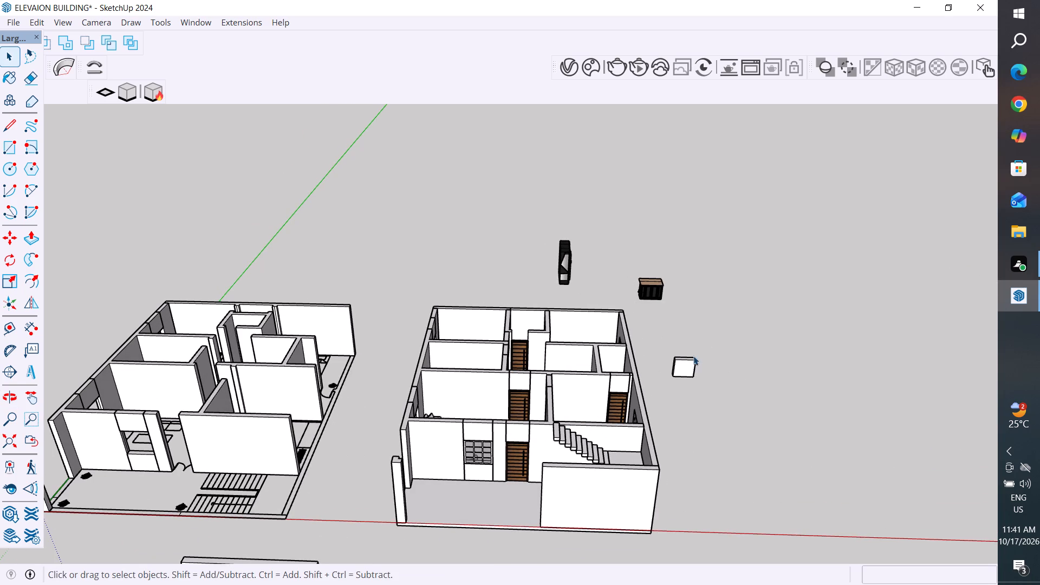
pyautogui.scroll(-4, 707, 350)
pyautogui.moveTo(829, 256); pyautogui.dragTo(768, 395, button='middle')
pyautogui.scroll(-4, 768, 238)
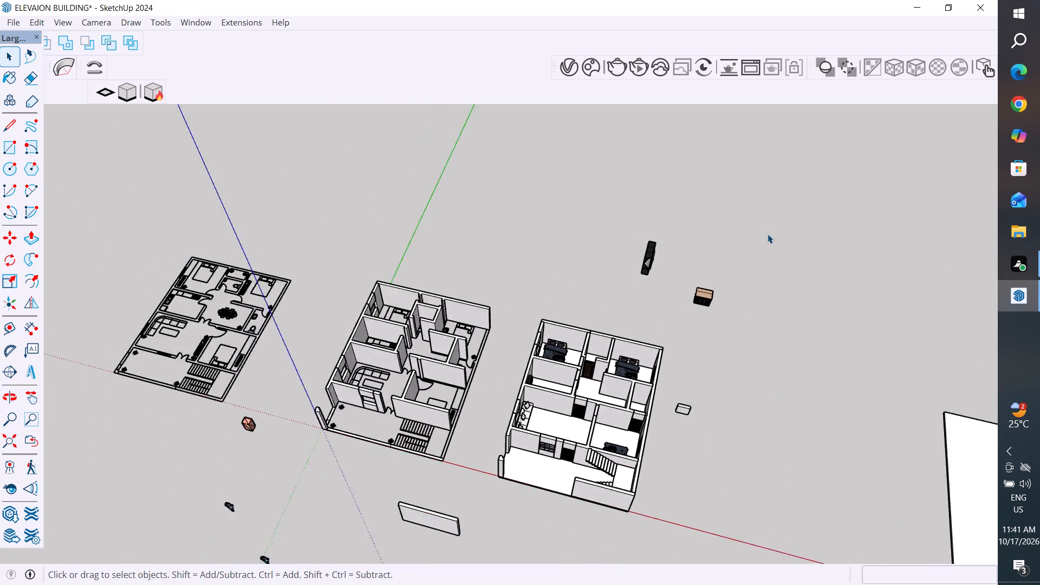
pyautogui.scroll(-3, 768, 234)
pyautogui.moveTo(641, 450); pyautogui.dragTo(663, 538, button='middle')
# Examine the furnished house's front, staircase and kitchen room, and compare its layout with the adjacent unfurnished model.
pyautogui.scroll(5, 679, 423)
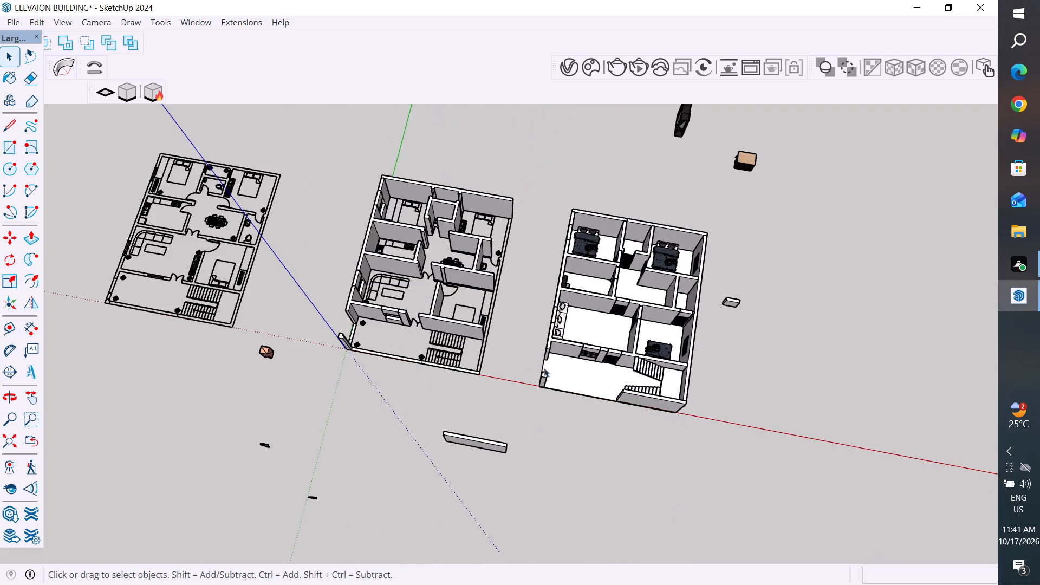
pyautogui.scroll(9, 530, 360)
pyautogui.moveTo(631, 347); pyautogui.dragTo(708, 257, button='middle')
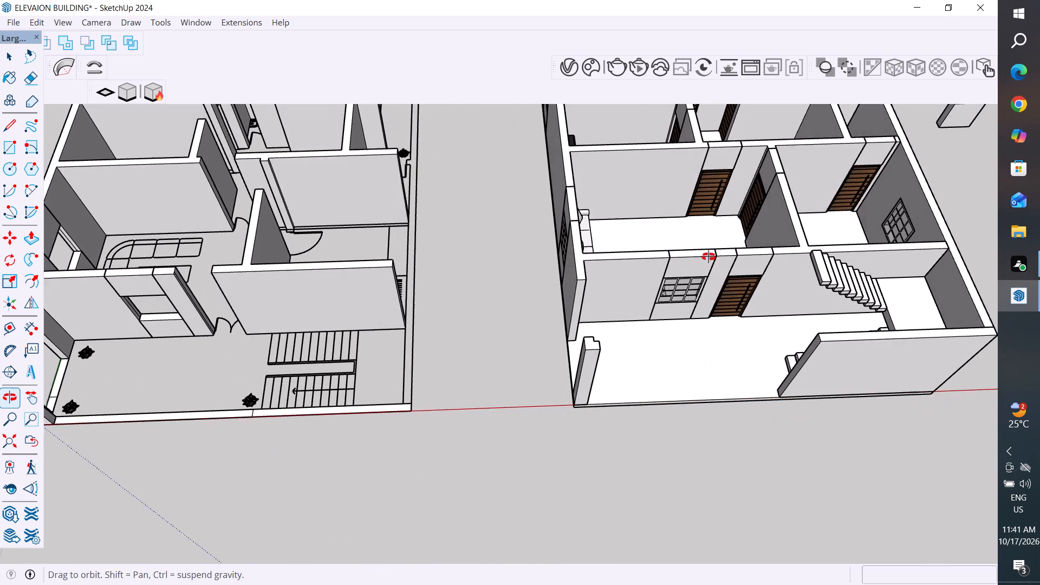
pyautogui.moveTo(708, 257); pyautogui.dragTo(708, 253, button='middle')
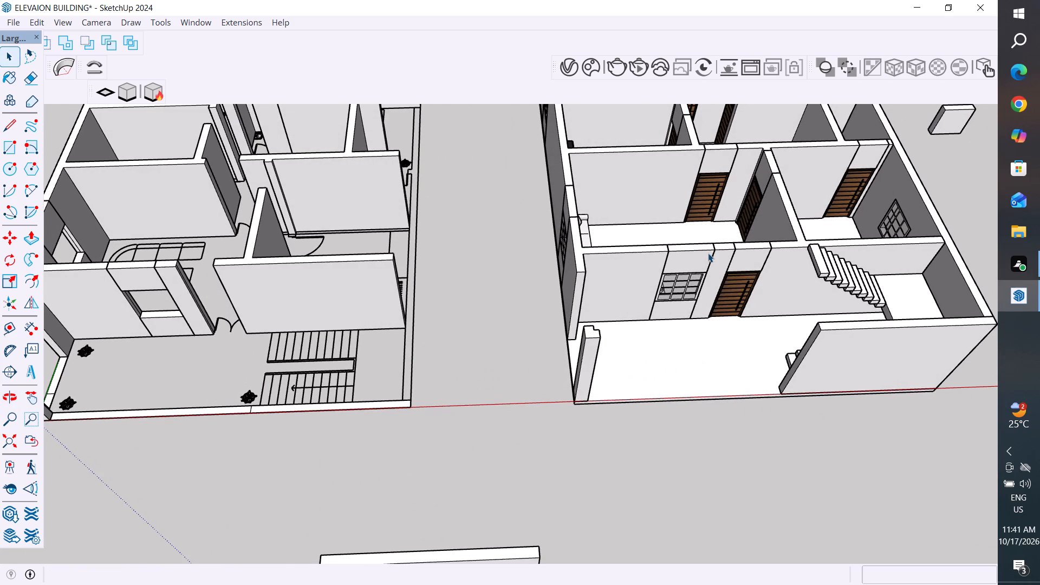
pyautogui.moveTo(830, 301); pyautogui.dragTo(775, 232, button='middle')
pyautogui.scroll(4, 770, 278)
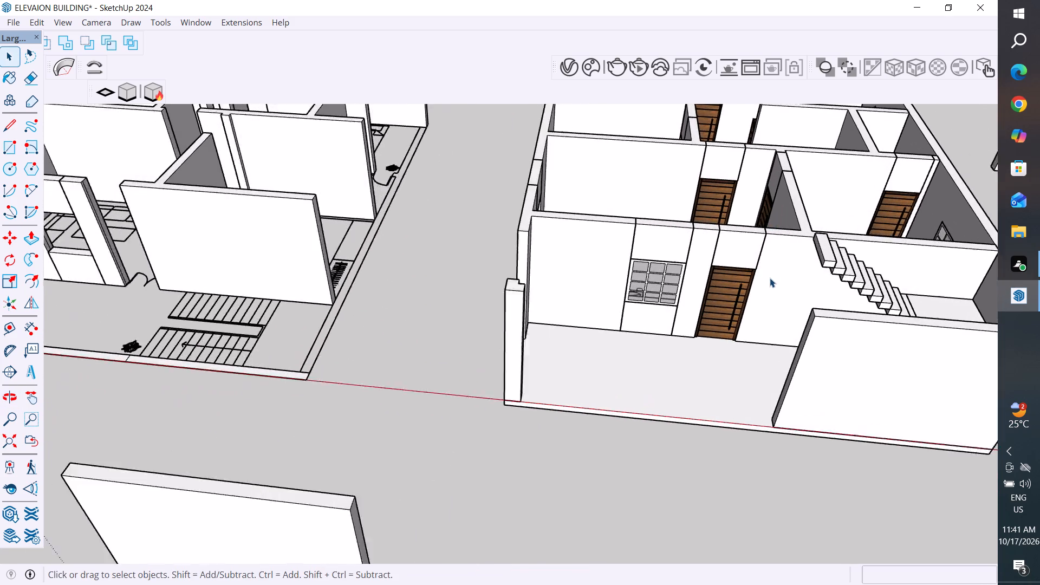
pyautogui.moveTo(779, 287); pyautogui.dragTo(789, 440, button='middle')
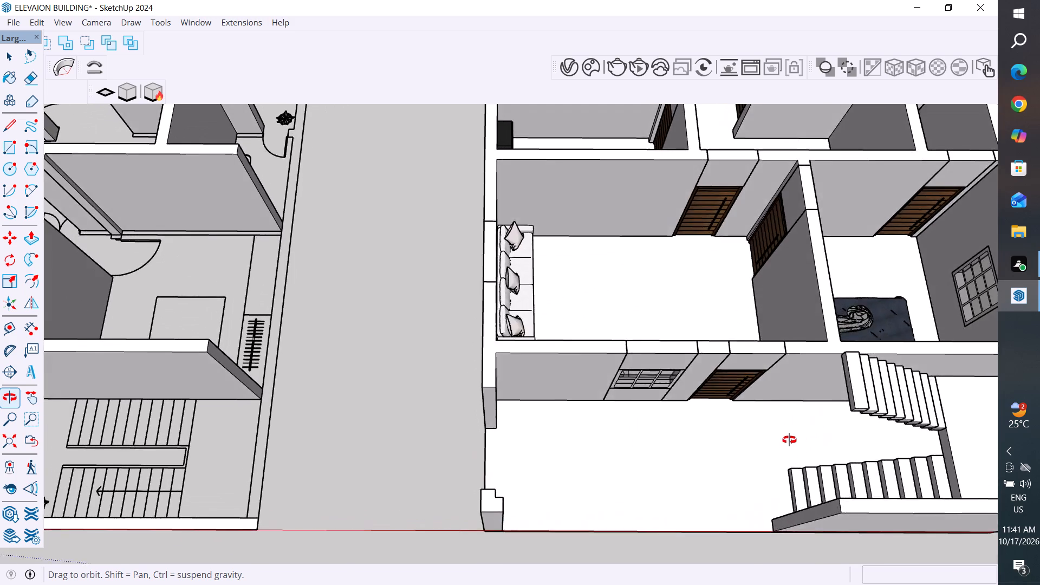
pyautogui.moveTo(789, 440); pyautogui.dragTo(700, 423, button='middle')
pyautogui.scroll(1, 700, 423)
pyautogui.scroll(-6, 606, 371)
pyautogui.scroll(2, 627, 177)
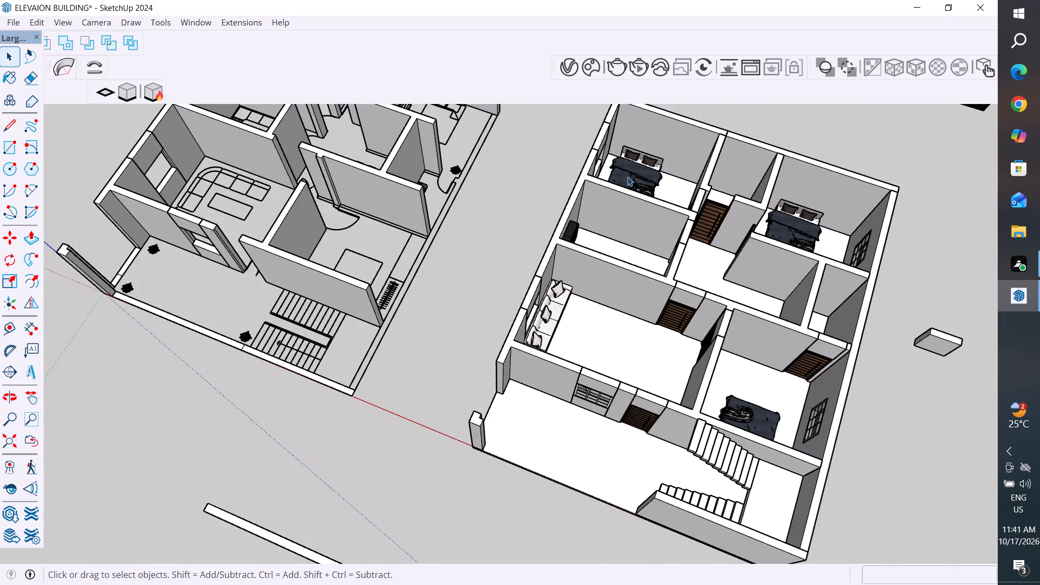
pyautogui.scroll(2, 627, 177)
pyautogui.scroll(7, 571, 233)
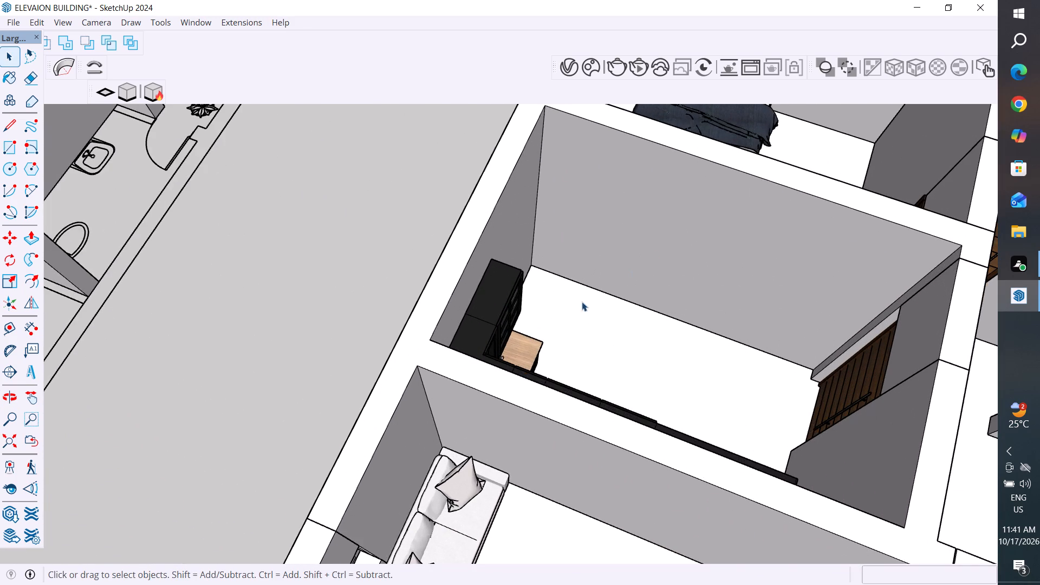
pyautogui.scroll(-12, 525, 332)
pyautogui.moveTo(594, 251); pyautogui.dragTo(575, 233, button='middle')
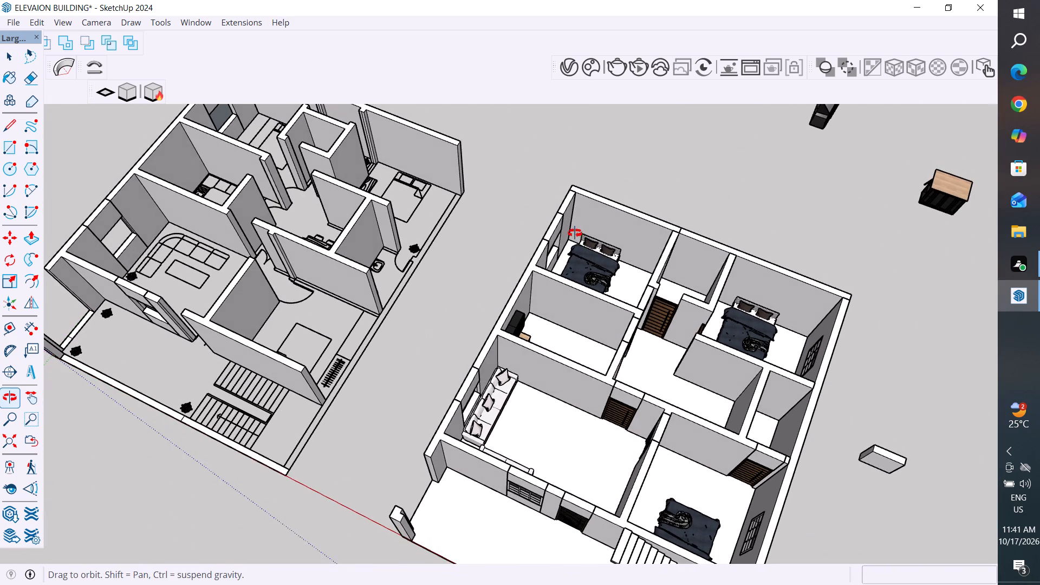
pyautogui.moveTo(575, 233); pyautogui.dragTo(637, 291, button='middle')
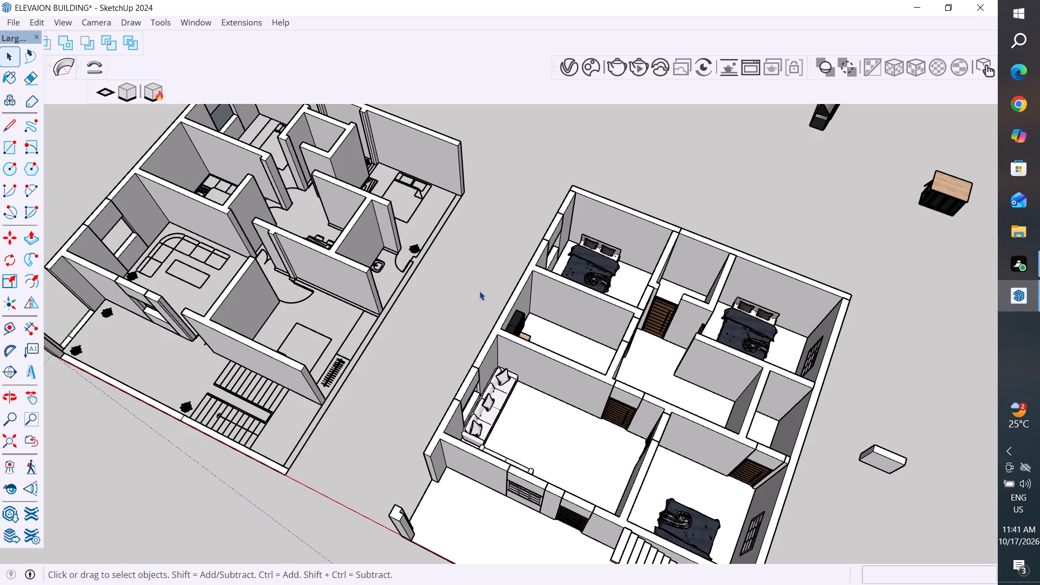
pyautogui.scroll(-3, 491, 231)
pyautogui.moveTo(506, 239); pyautogui.dragTo(613, 305, button='middle')
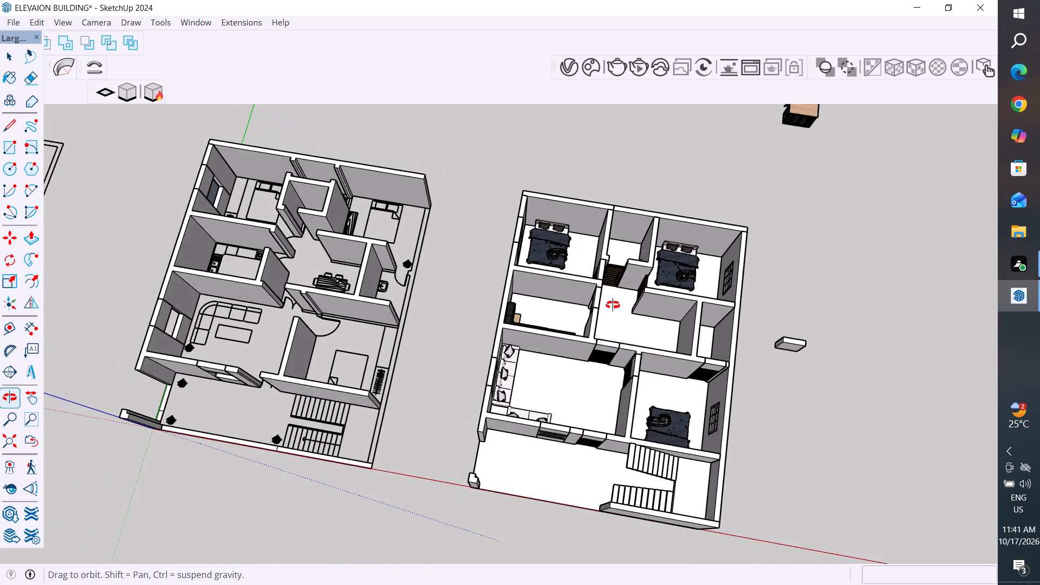
pyautogui.moveTo(613, 305); pyautogui.dragTo(649, 249, button='middle')
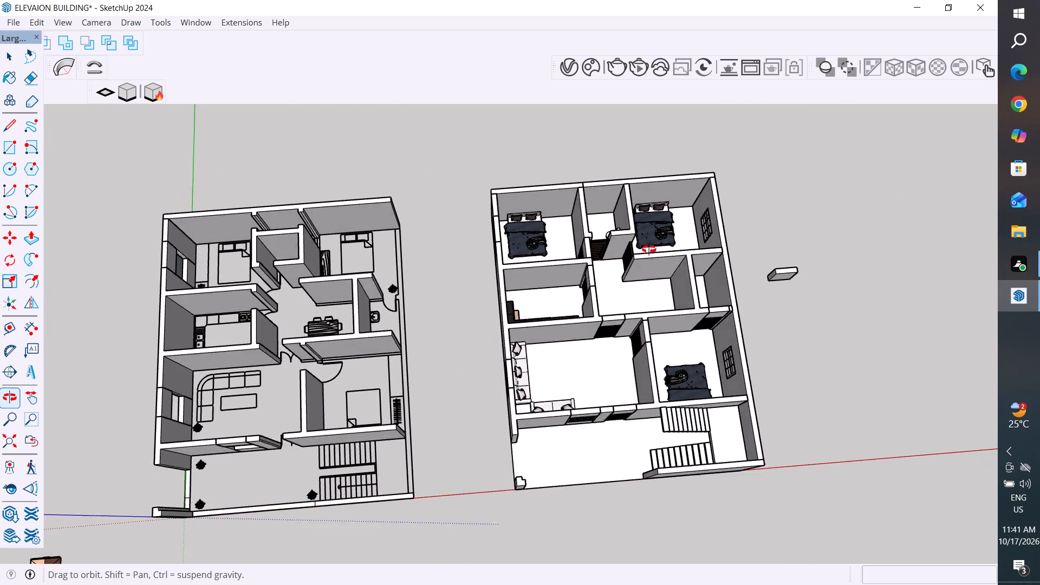
pyautogui.moveTo(649, 249); pyautogui.dragTo(661, 194, button='middle')
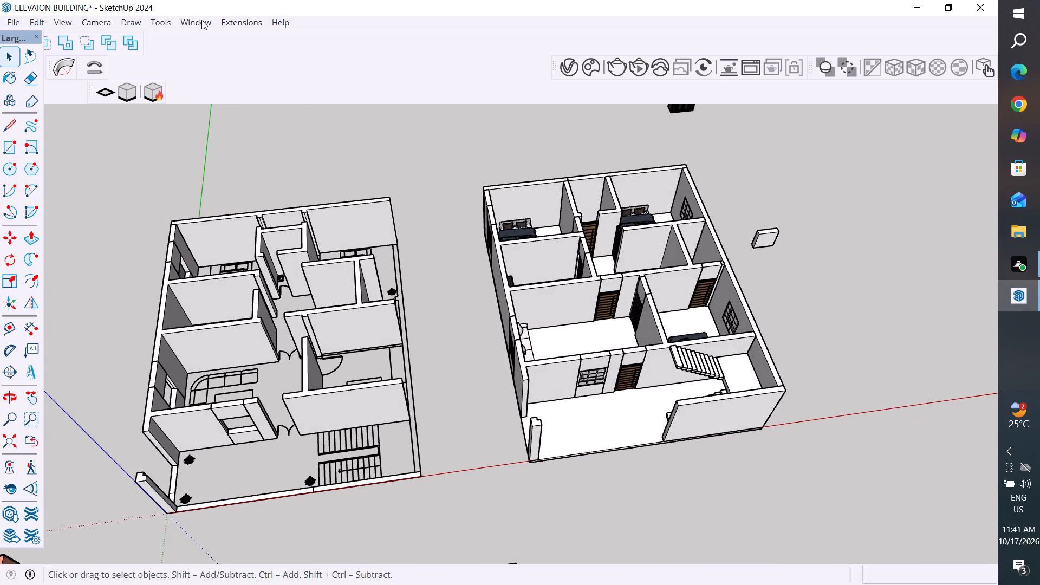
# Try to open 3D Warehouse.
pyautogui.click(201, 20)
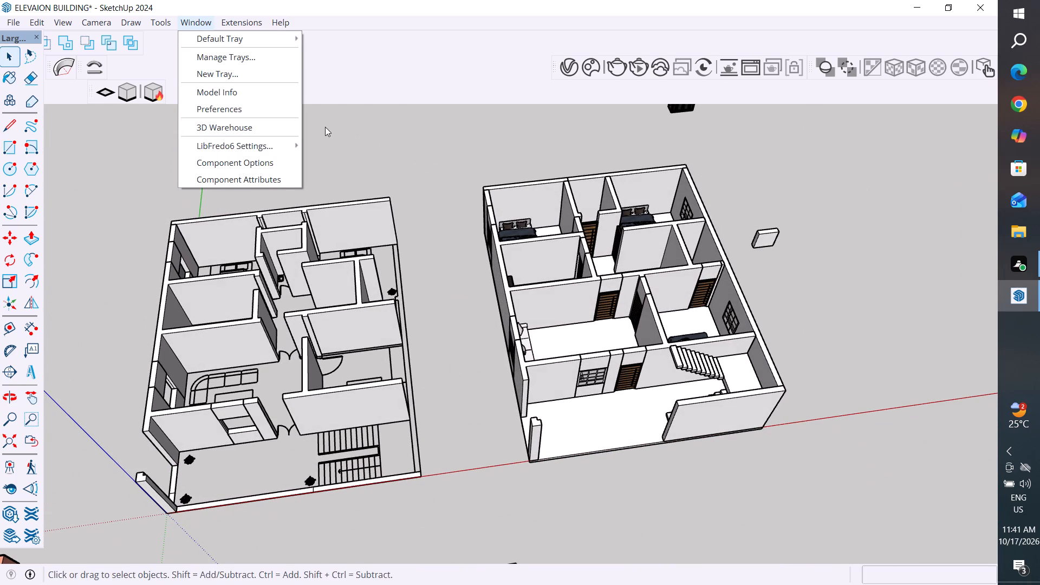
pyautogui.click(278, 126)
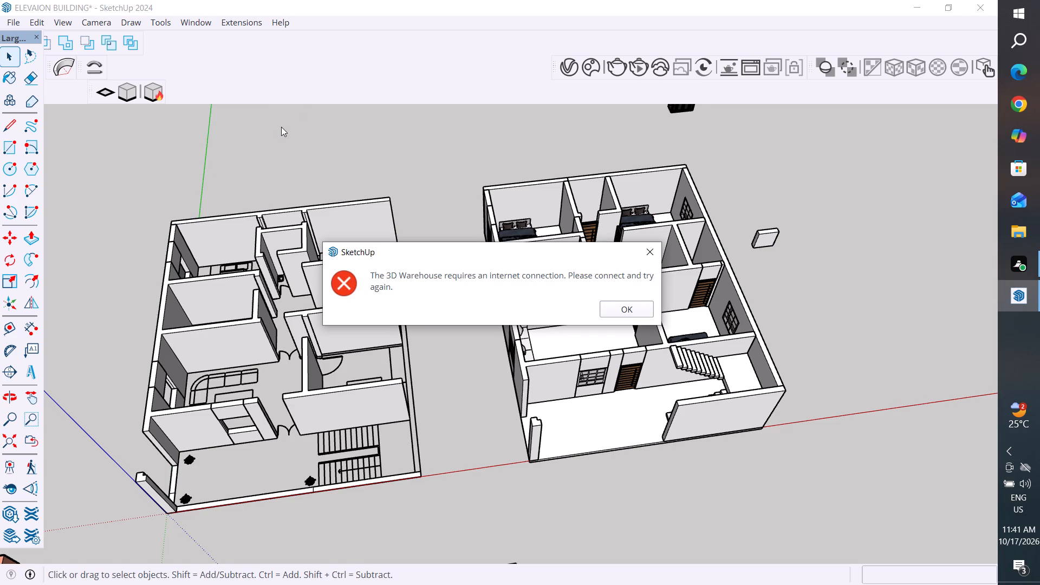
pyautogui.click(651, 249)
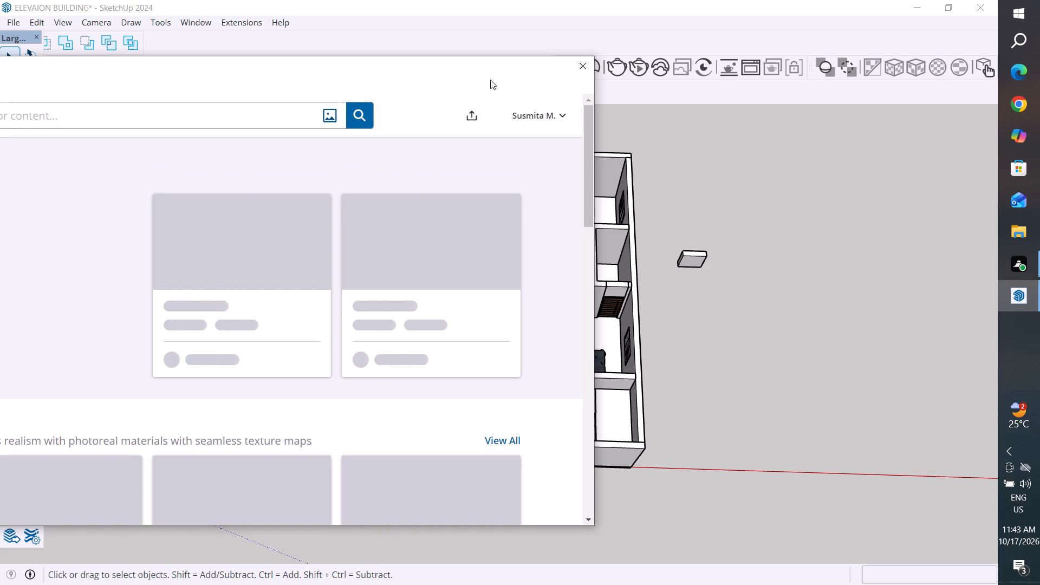
# Bring the whole 3D Warehouse window into view over the model and dismiss its scheduled maintenance banner.
pyautogui.click(442, 56)
pyautogui.moveTo(437, 67); pyautogui.dragTo(777, 79)
pyautogui.moveTo(498, 83); pyautogui.dragTo(526, 50)
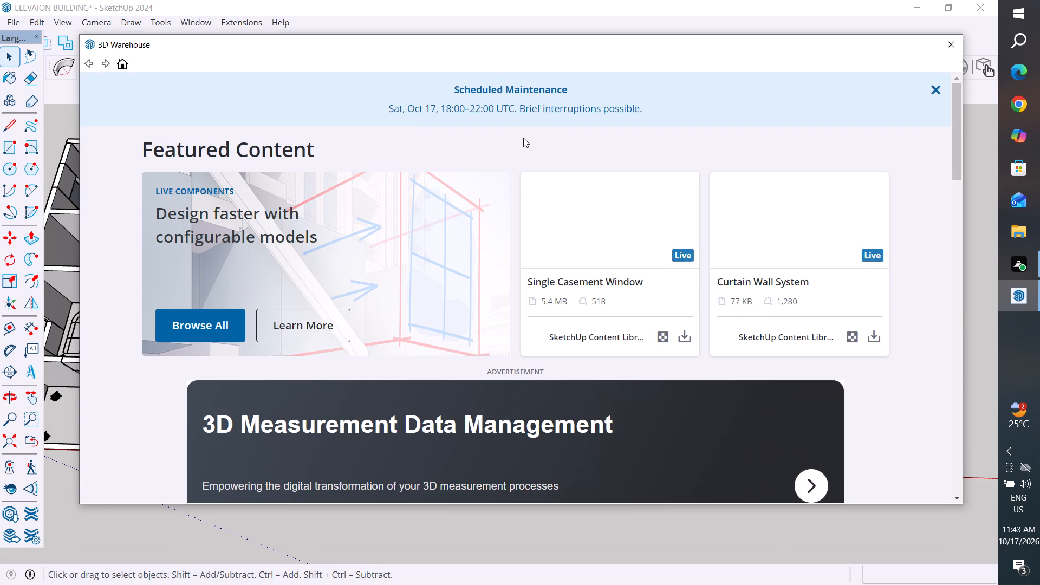
pyautogui.scroll(-5, 664, 378)
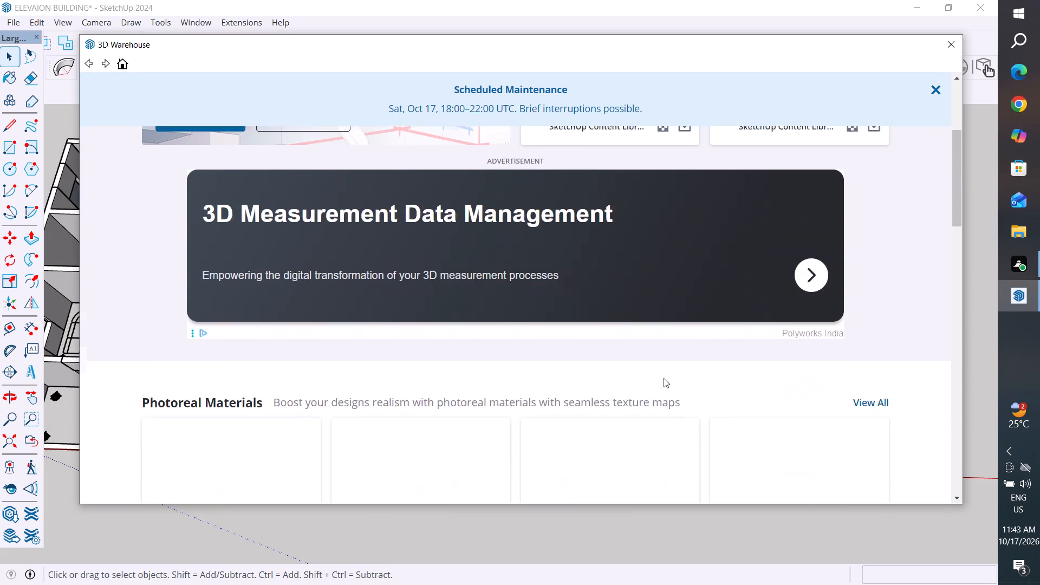
pyautogui.scroll(5, 664, 378)
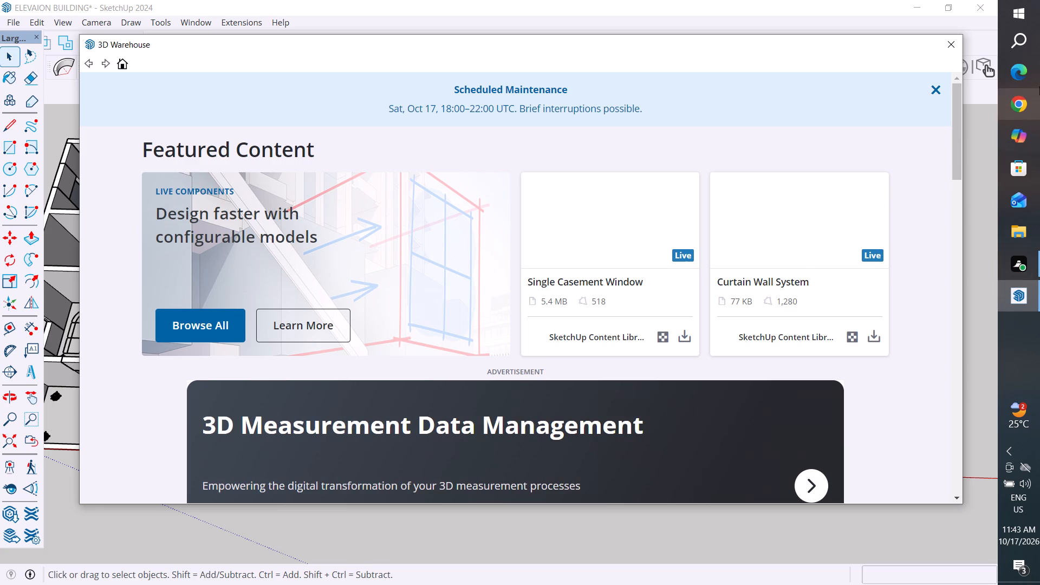
pyautogui.click(934, 91)
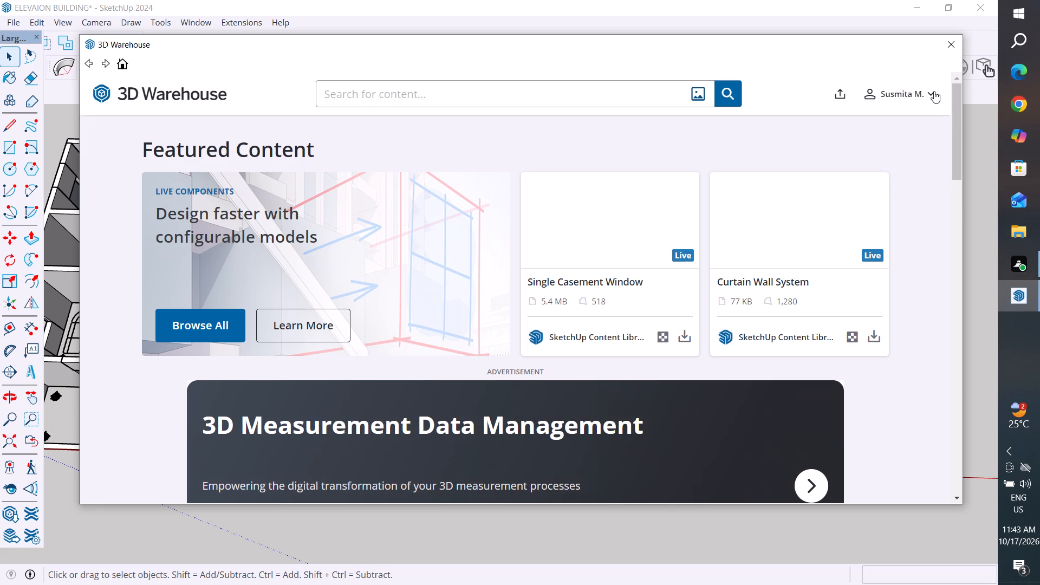
# Search 3D Warehouse for "tabil" and look over the found models, repositioning and enlarging the window over the drawing.
pyautogui.click(525, 92)
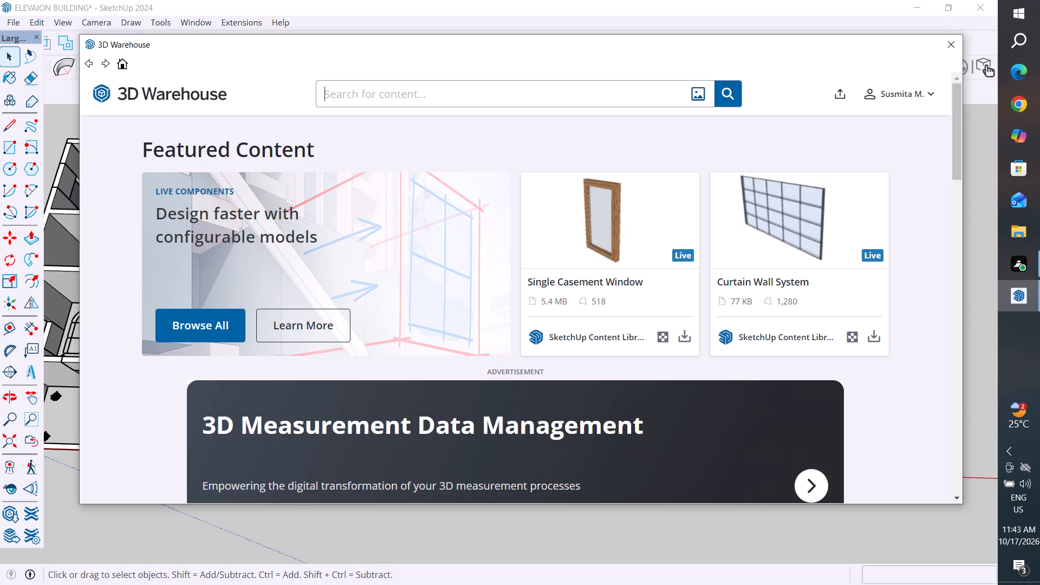
pyautogui.click(515, 90)
pyautogui.write('tabil')
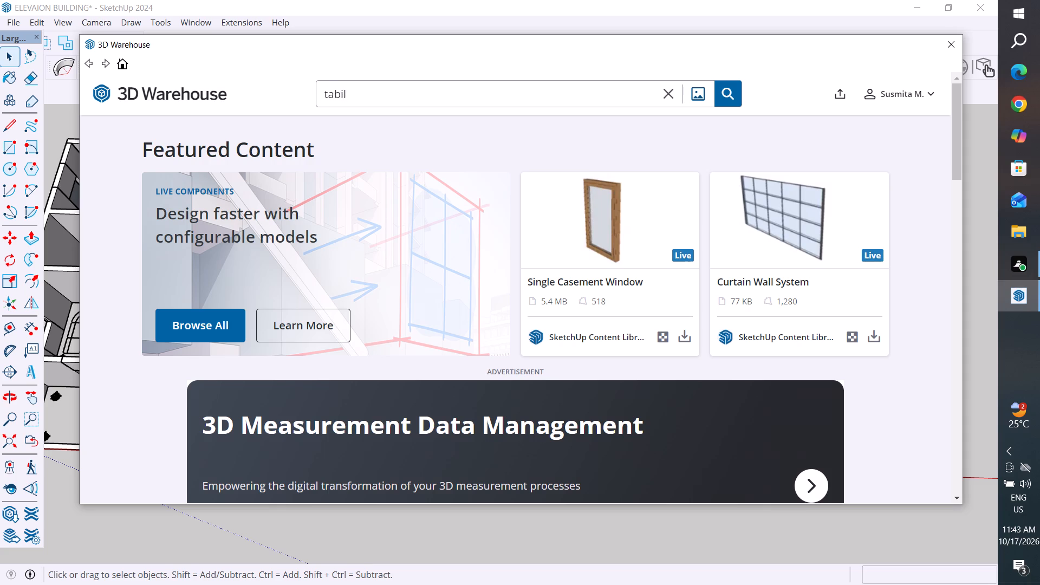
pyautogui.click(727, 82)
pyautogui.moveTo(743, 42); pyautogui.dragTo(723, 178)
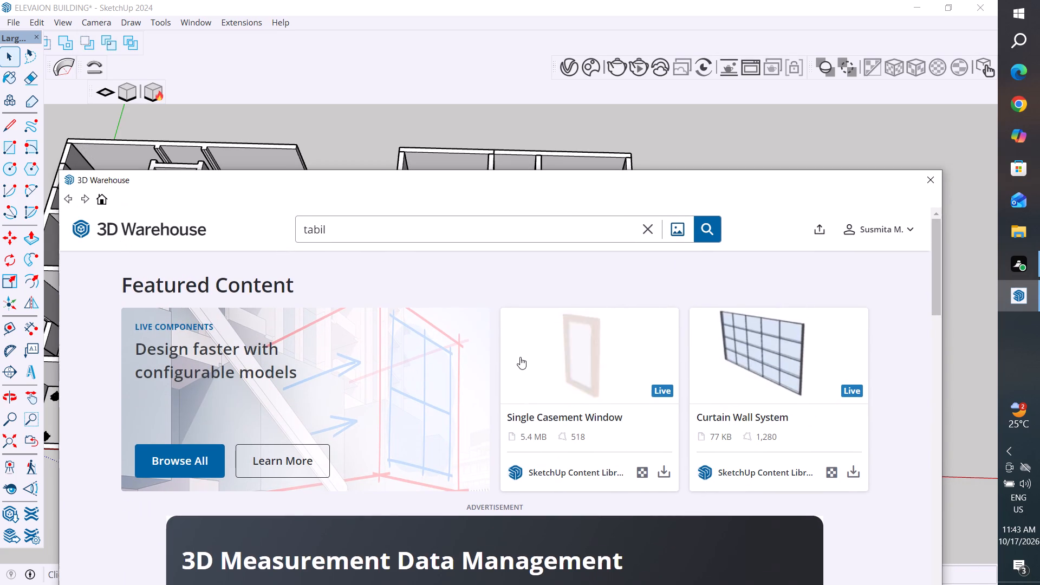
pyautogui.scroll(-4, 520, 357)
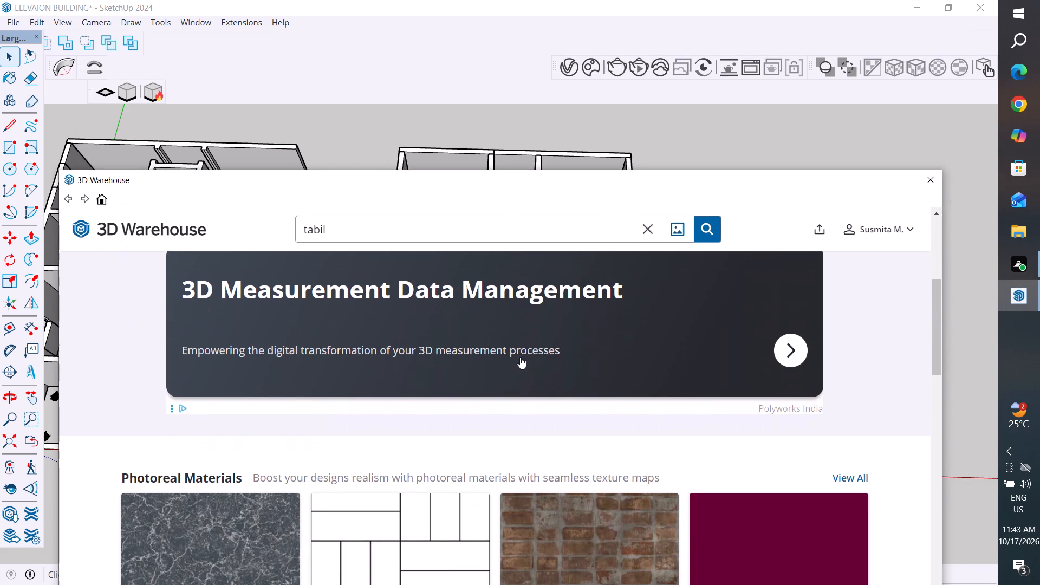
pyautogui.scroll(5, 520, 357)
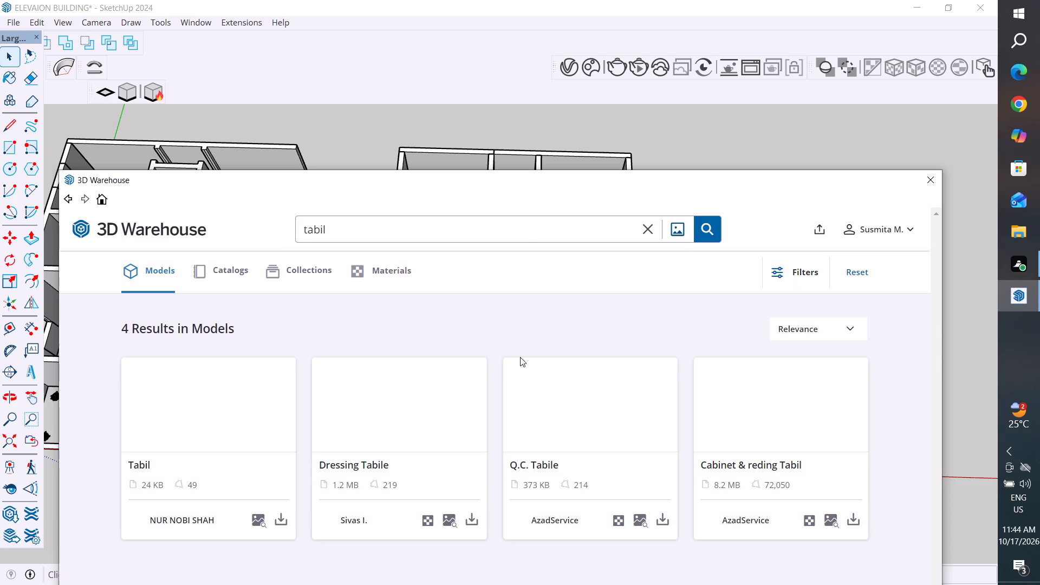
pyautogui.scroll(-5, 520, 357)
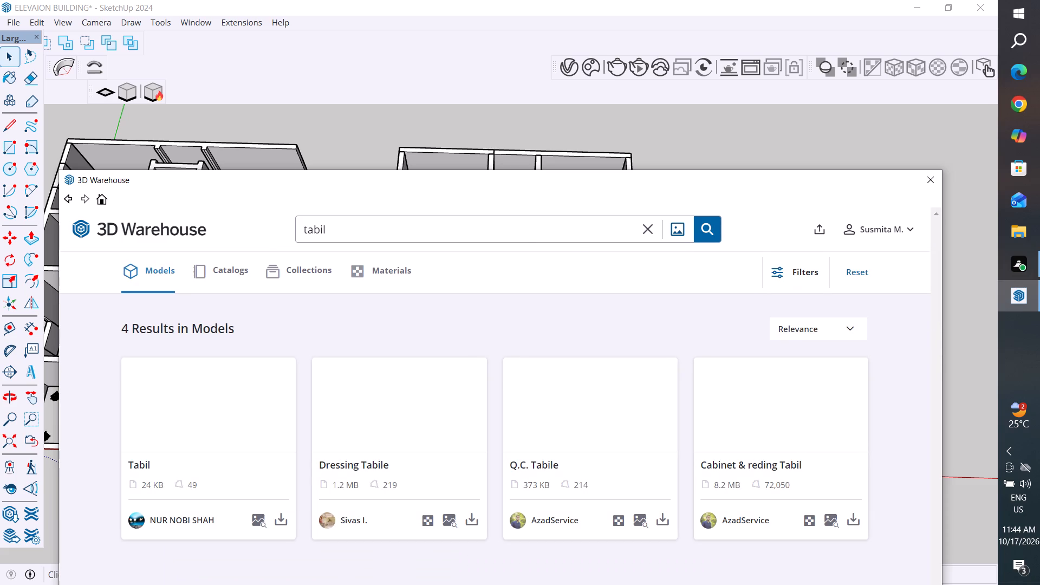
pyautogui.moveTo(632, 191); pyautogui.dragTo(642, 157)
pyautogui.moveTo(641, 172); pyautogui.dragTo(651, 152)
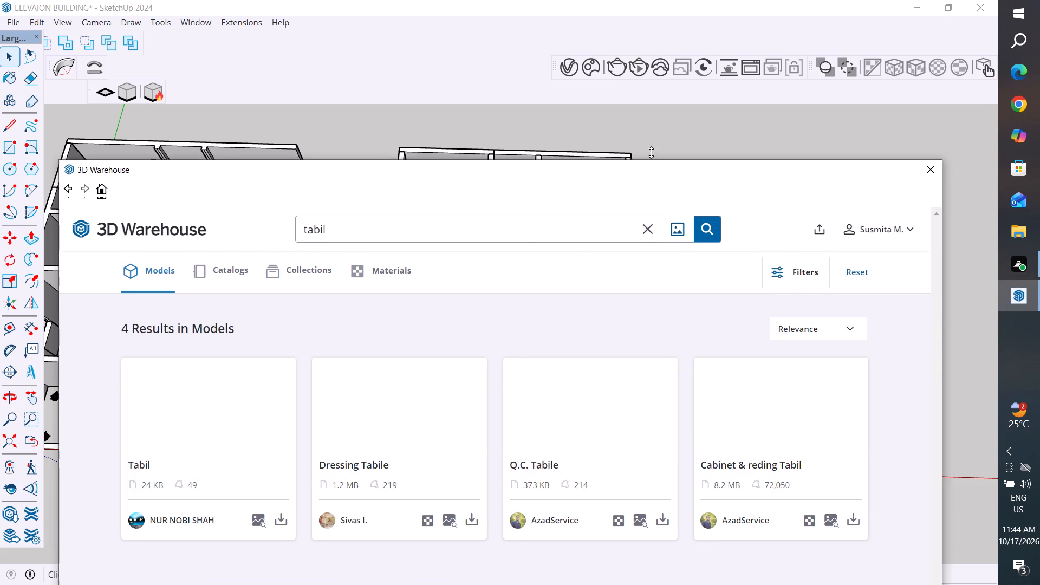
pyautogui.moveTo(651, 152); pyautogui.dragTo(658, 121)
pyautogui.scroll(-2, 607, 297)
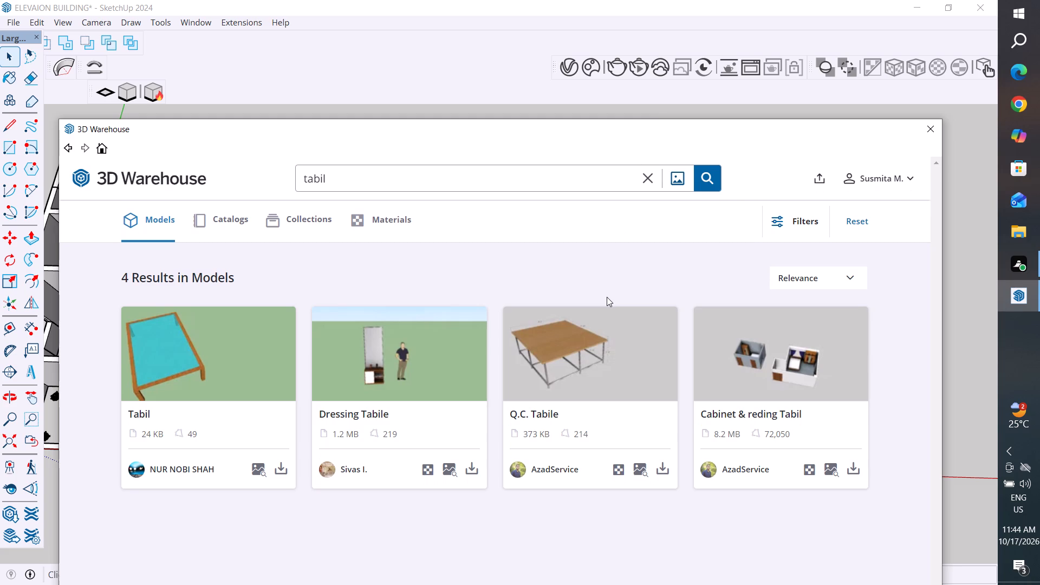
pyautogui.scroll(4, 607, 297)
# Replace the 3D Warehouse search term with "dinning" and run the search.
pyautogui.click(368, 184)
pyautogui.click(643, 181)
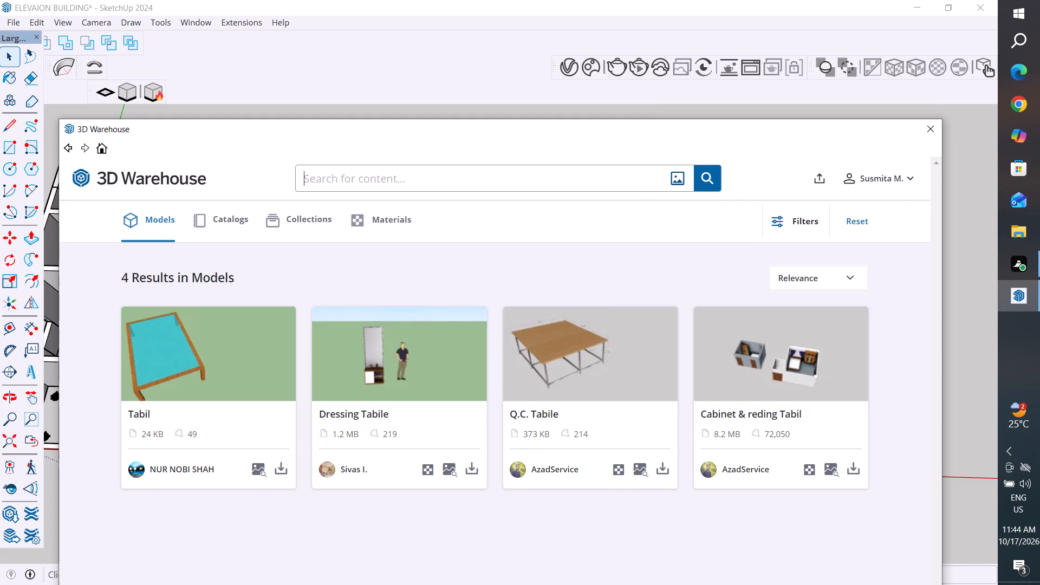
pyautogui.write('dinning')
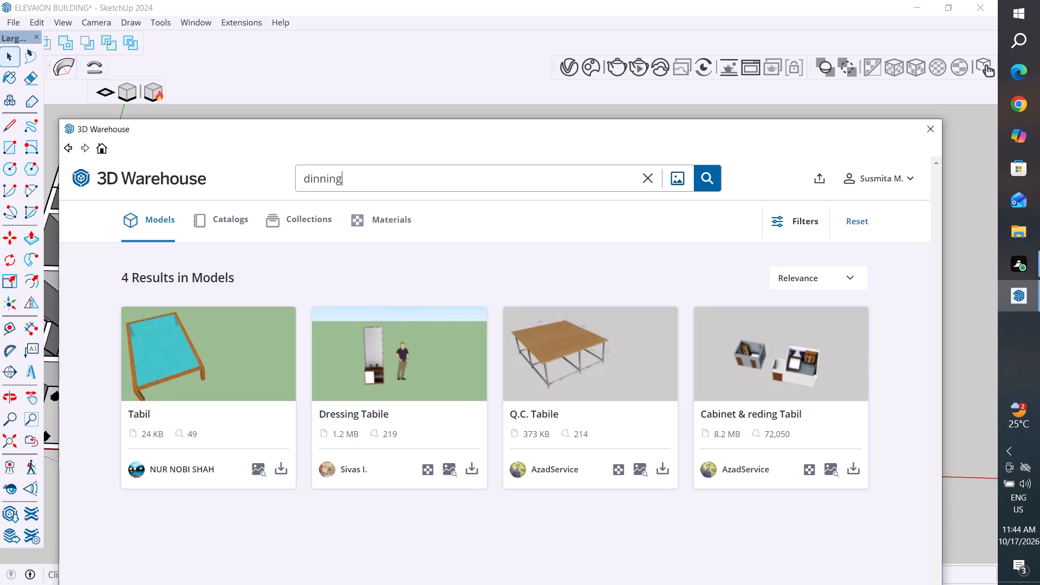
pyautogui.click(709, 178)
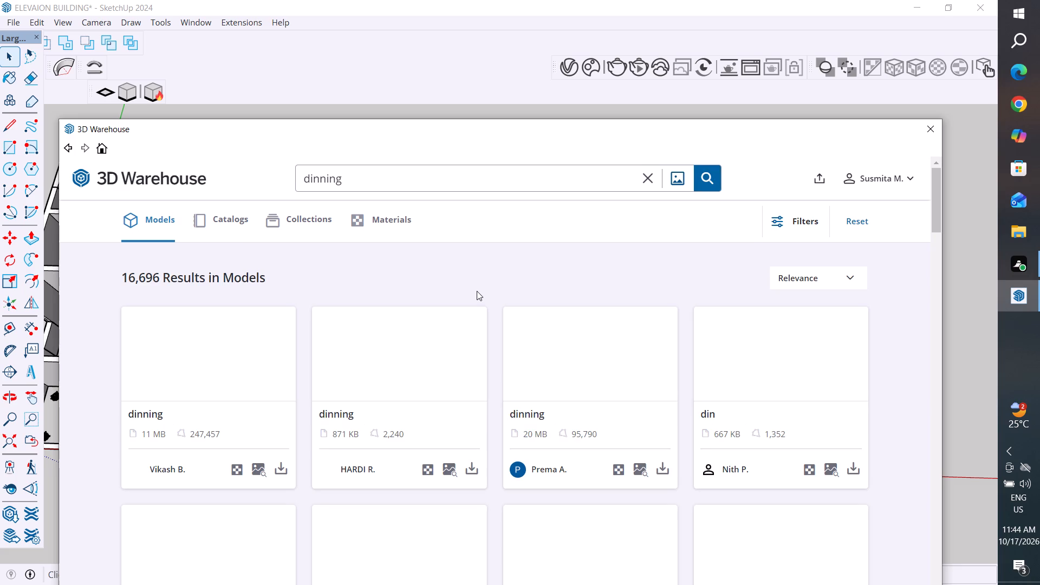
# Examine the "dinning" models down the results list for a dining table set that suits the house.
pyautogui.scroll(-2, 373, 405)
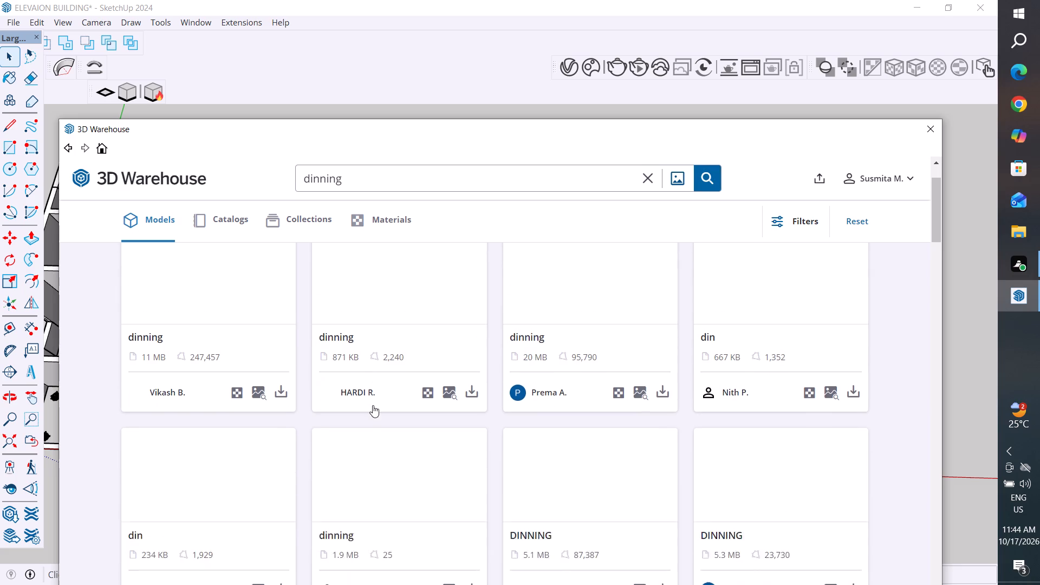
pyautogui.scroll(3, 373, 405)
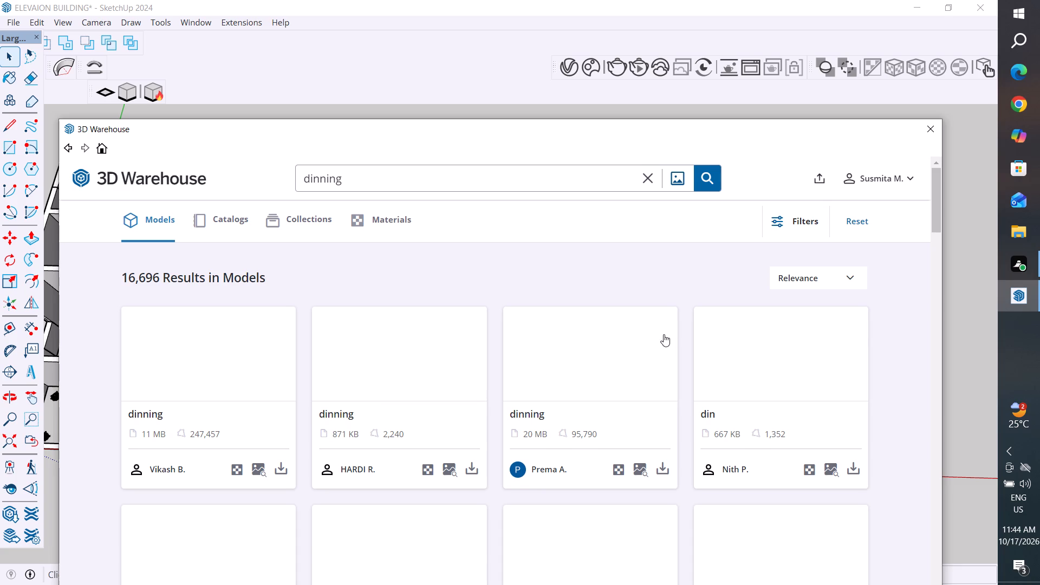
pyautogui.scroll(-6, 664, 334)
pyautogui.scroll(6, 664, 334)
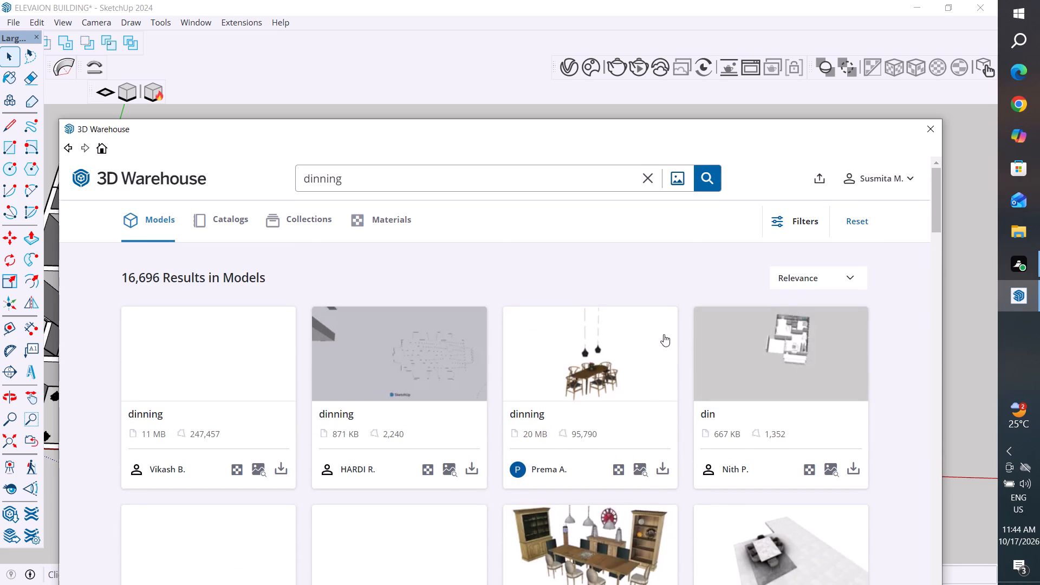
pyautogui.scroll(-3, 664, 334)
pyautogui.scroll(3, 664, 334)
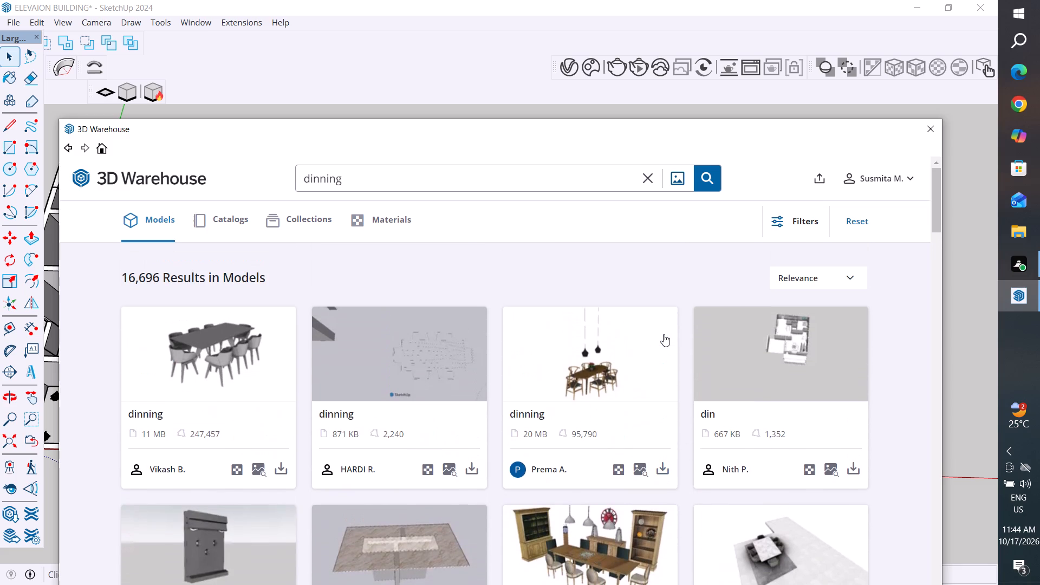
pyautogui.scroll(-5, 631, 318)
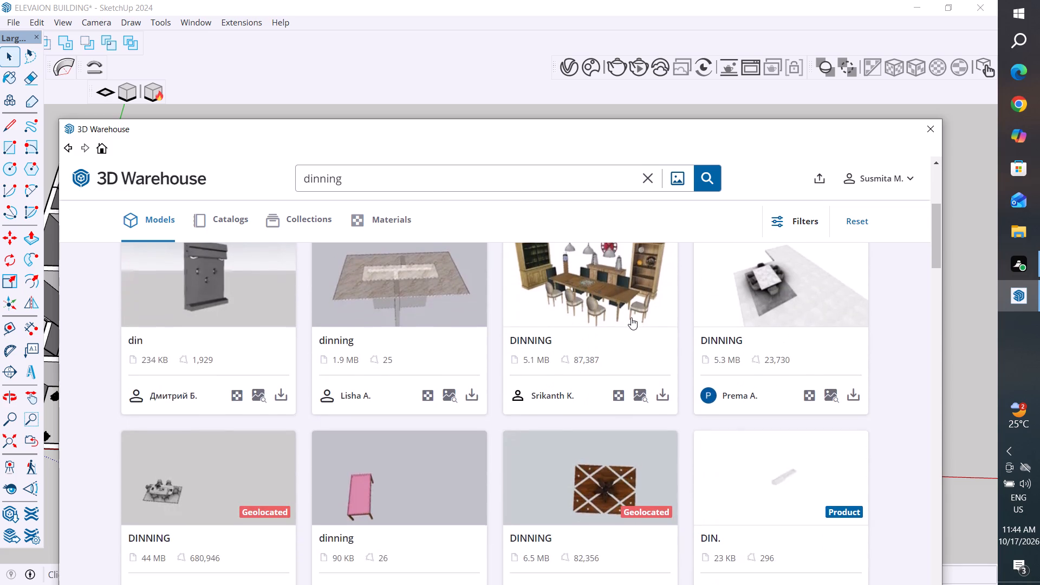
pyautogui.scroll(-4, 631, 317)
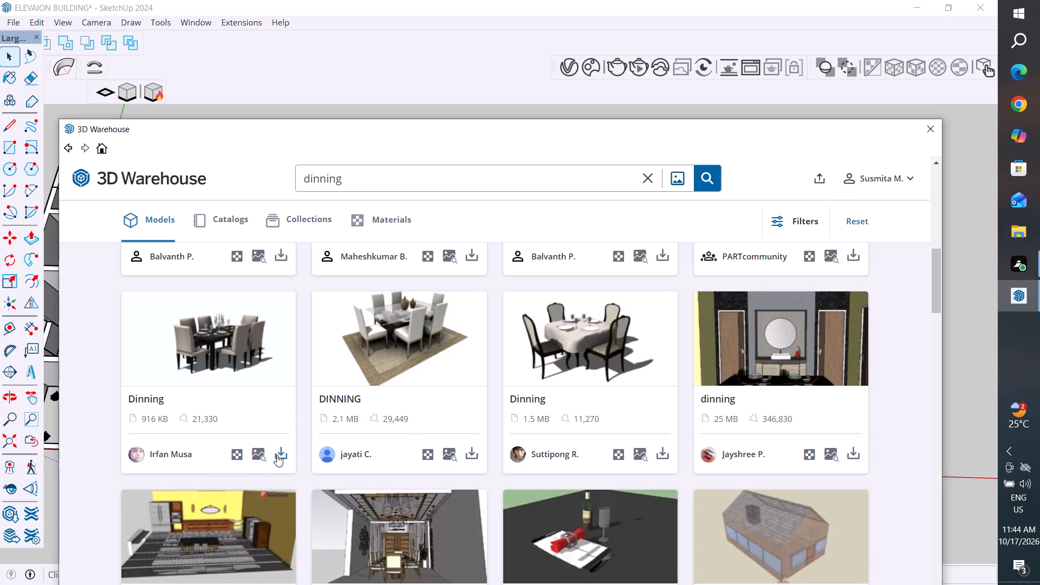
pyautogui.scroll(-4, 522, 391)
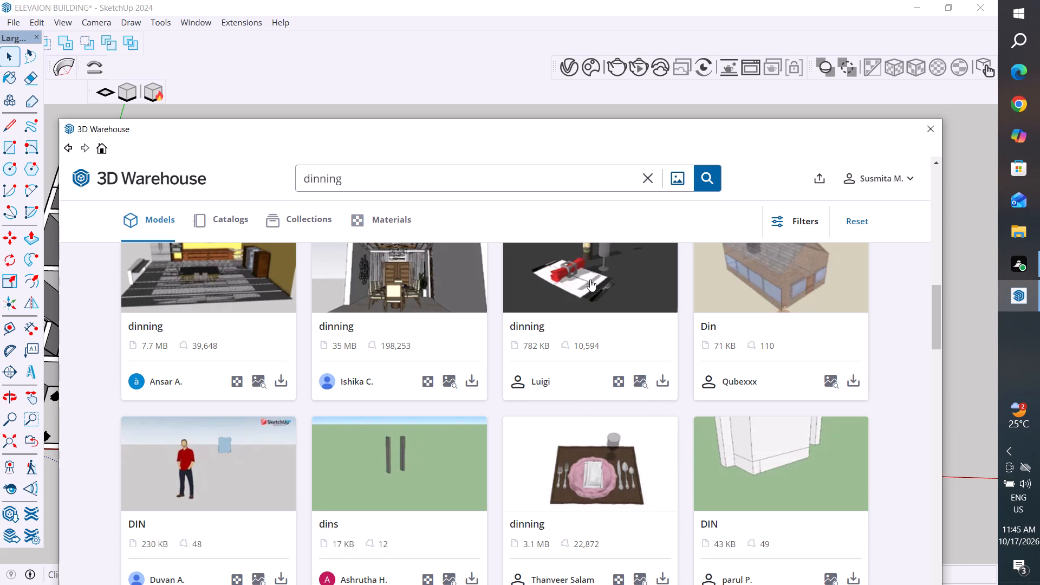
pyautogui.scroll(-2, 505, 418)
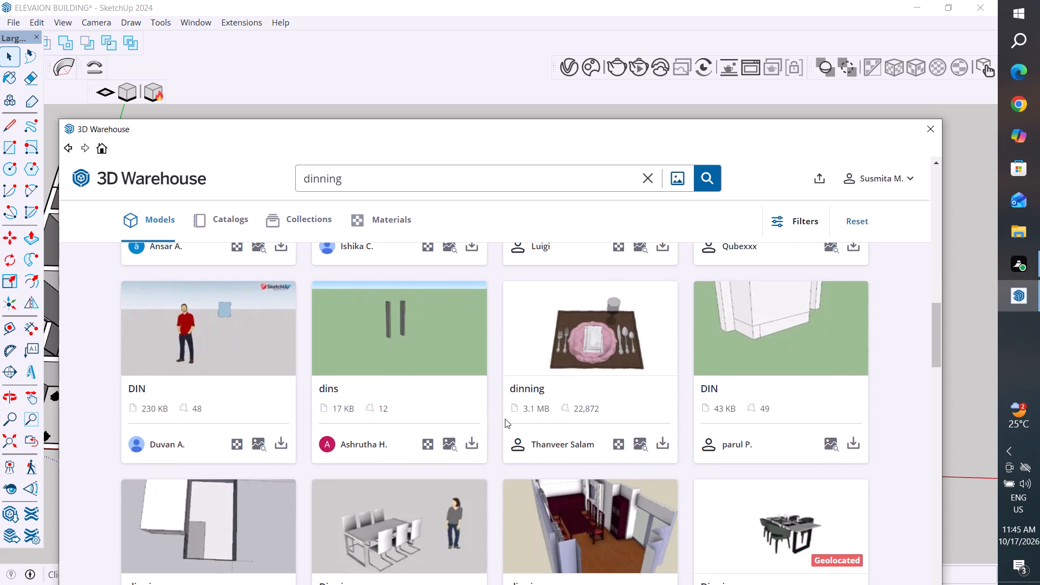
pyautogui.scroll(-6, 505, 419)
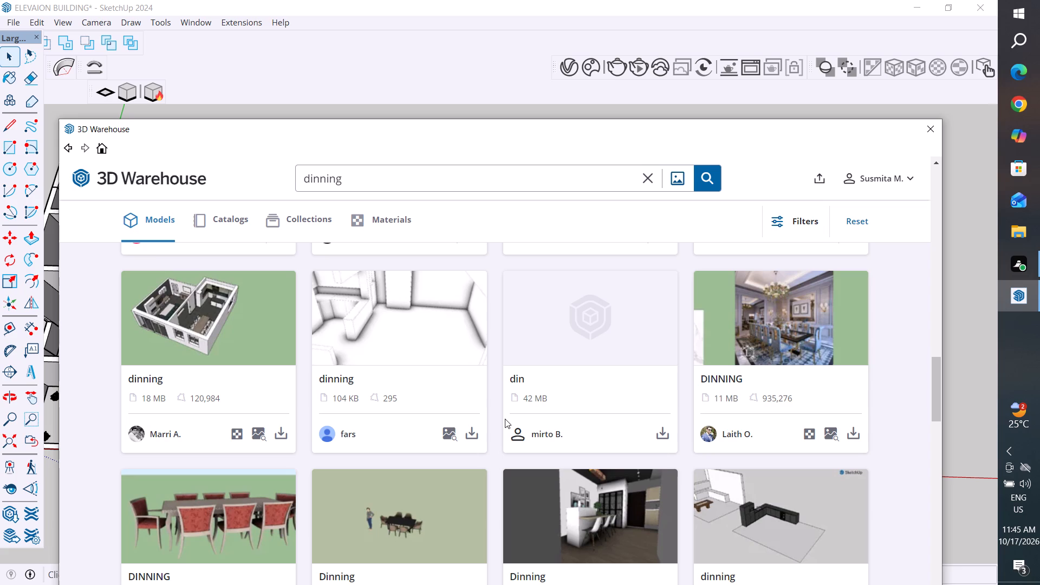
pyautogui.scroll(-2, 505, 419)
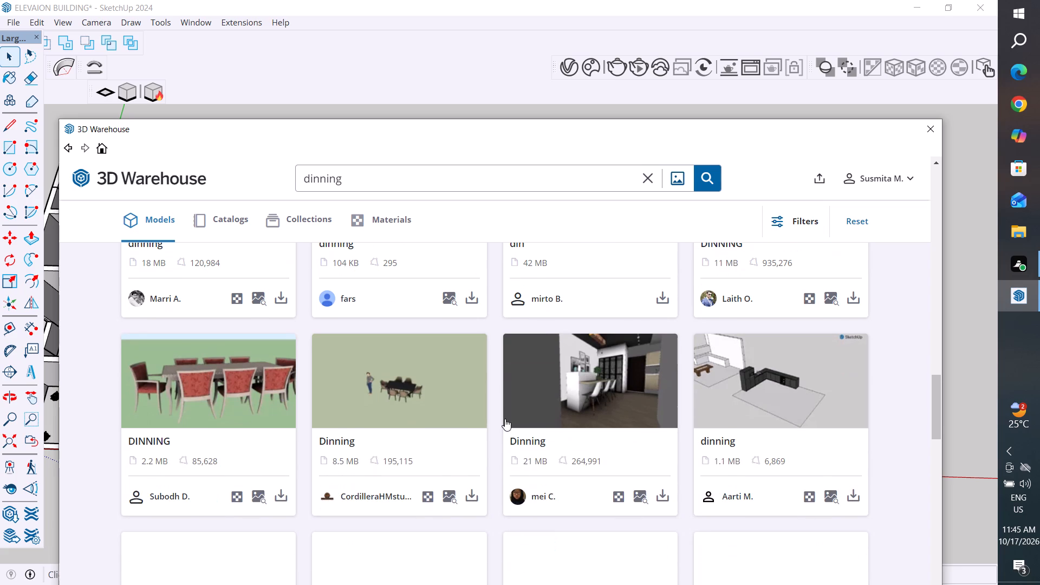
pyautogui.scroll(-1, 534, 411)
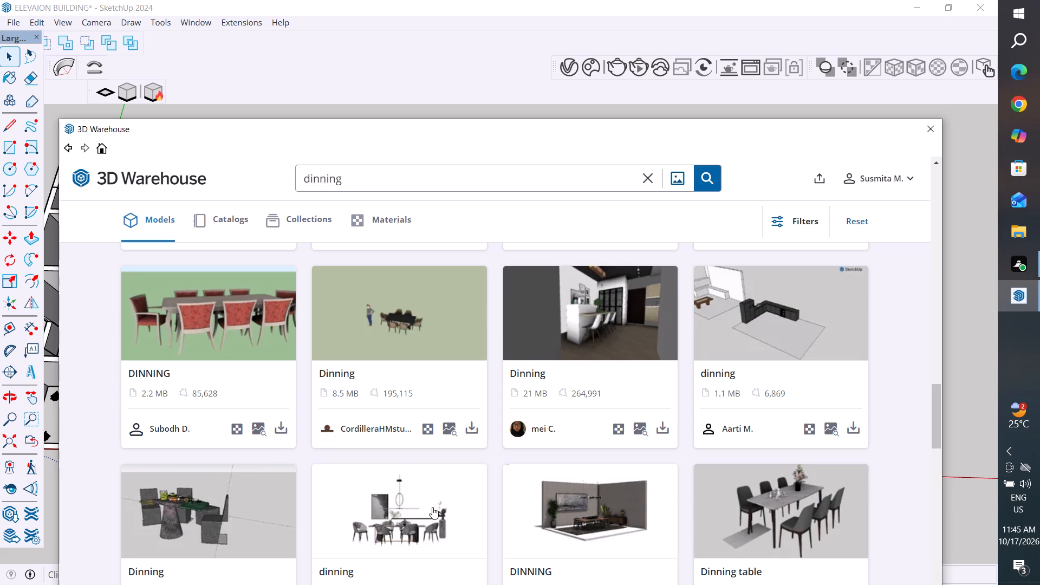
# Look back over the "dinning" models up to the first results for a suitable dining table set.
pyautogui.scroll(4, 414, 463)
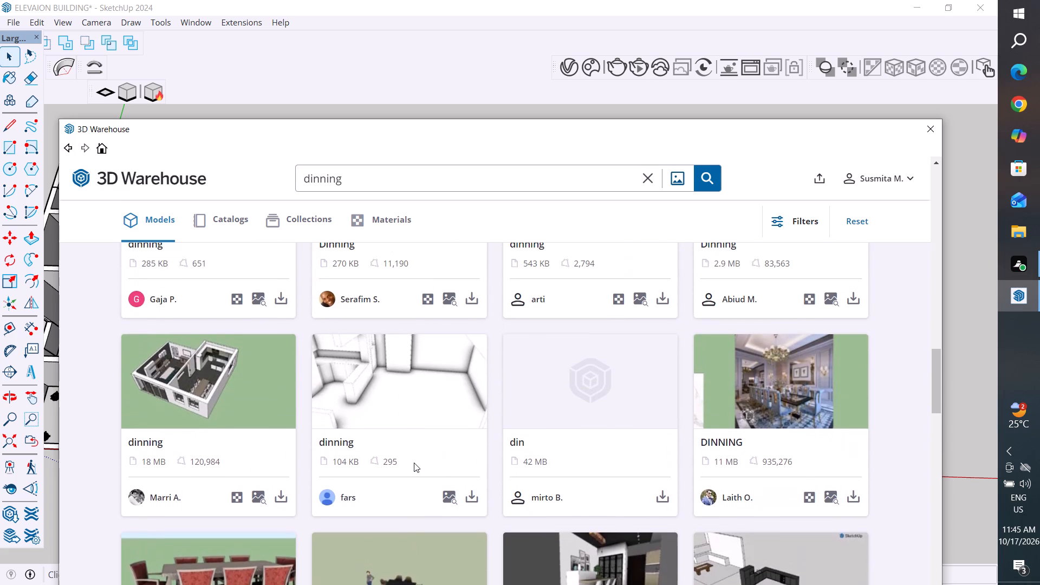
pyautogui.scroll(7, 414, 463)
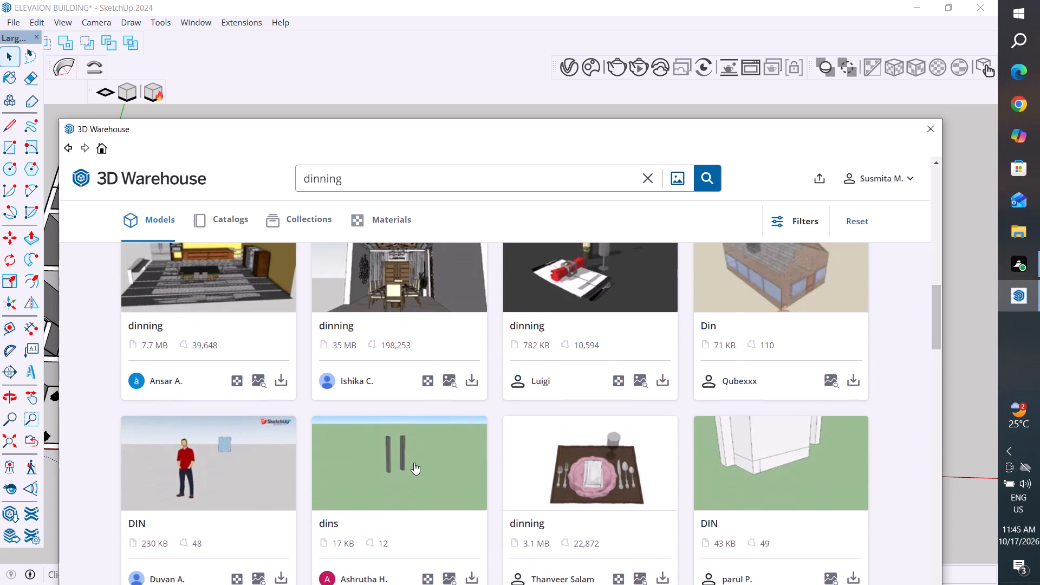
pyautogui.scroll(6, 414, 463)
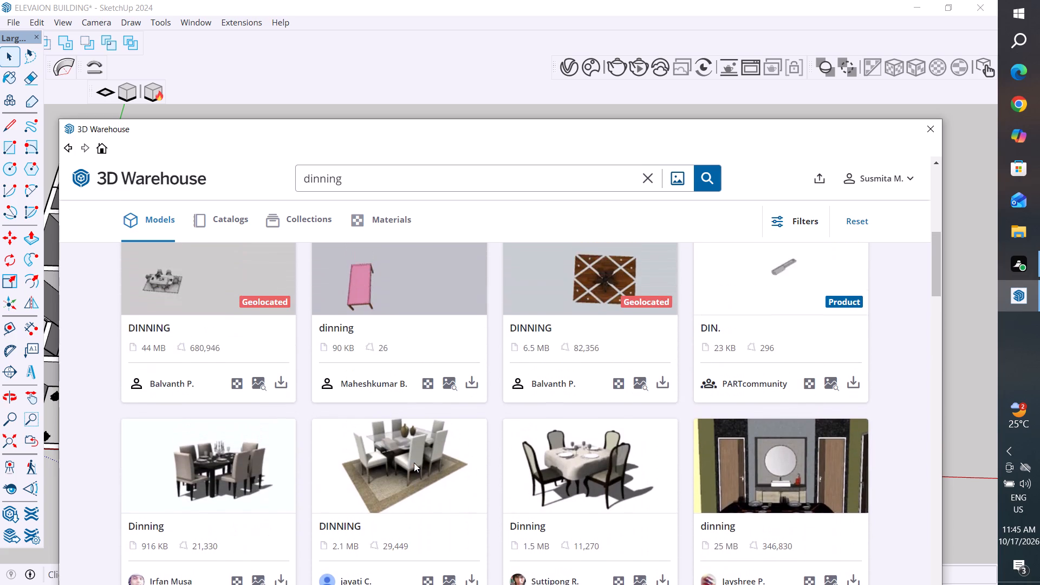
pyautogui.scroll(4, 414, 463)
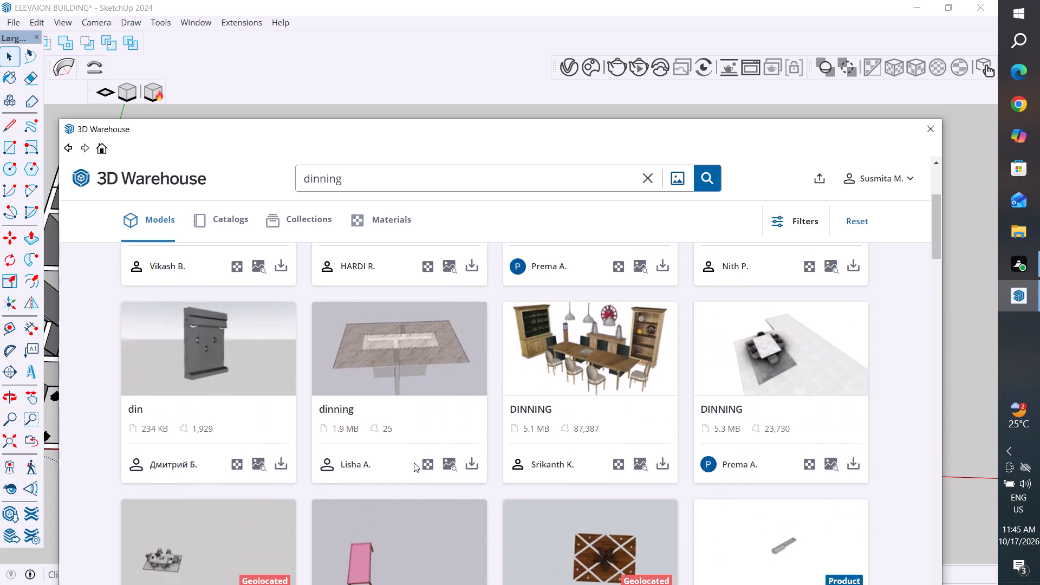
pyautogui.scroll(6, 414, 463)
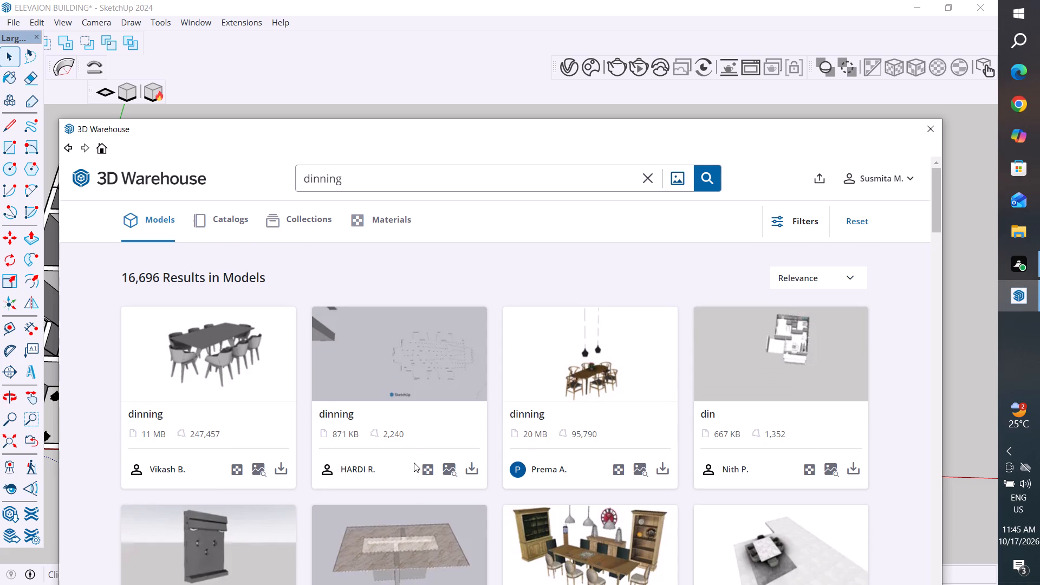
pyautogui.scroll(8, 439, 419)
# Load the 2.1 MB "DINNING" set with white chairs and rug directly into the model and place it on open ground beside the house.
pyautogui.scroll(-5, 389, 438)
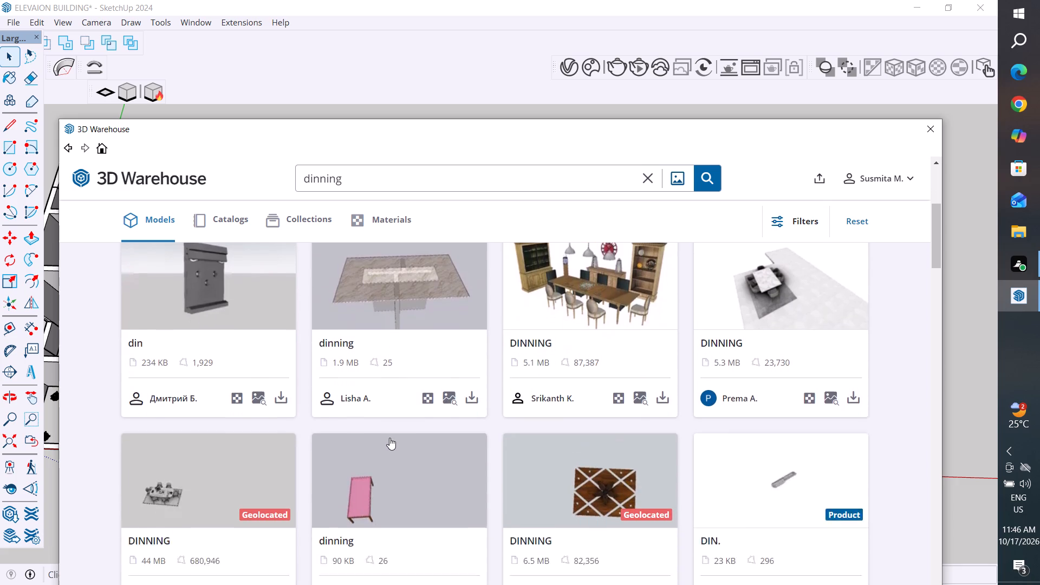
pyautogui.scroll(-1, 423, 453)
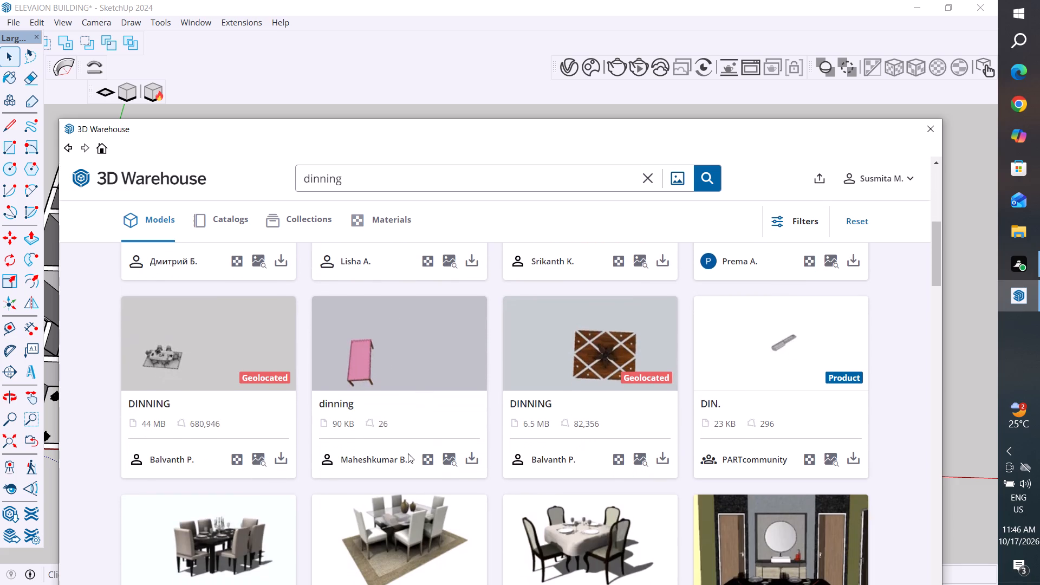
pyautogui.scroll(-1, 509, 384)
pyautogui.scroll(-3, 510, 484)
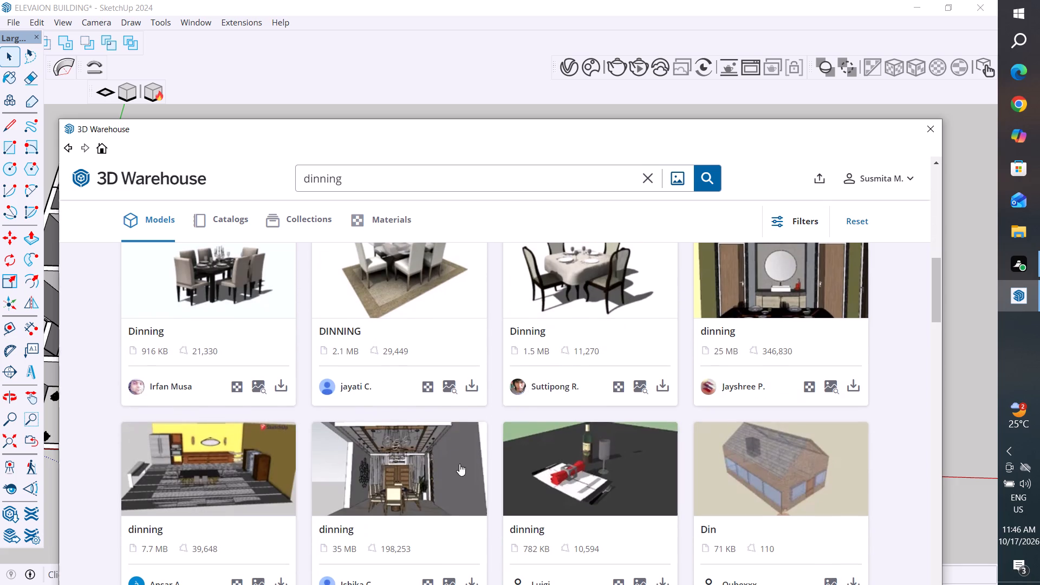
pyautogui.click(470, 388)
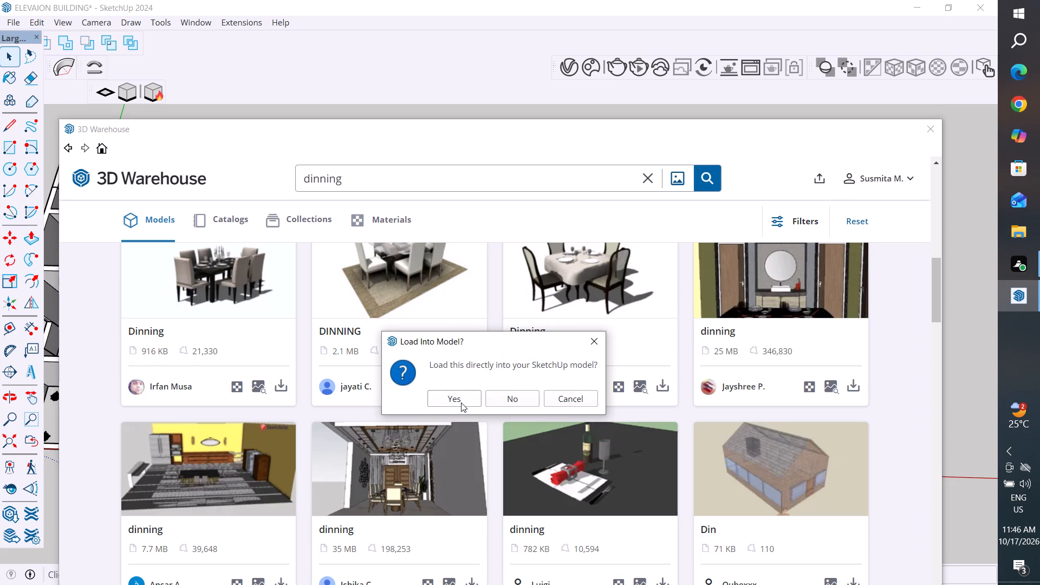
pyautogui.click(461, 402)
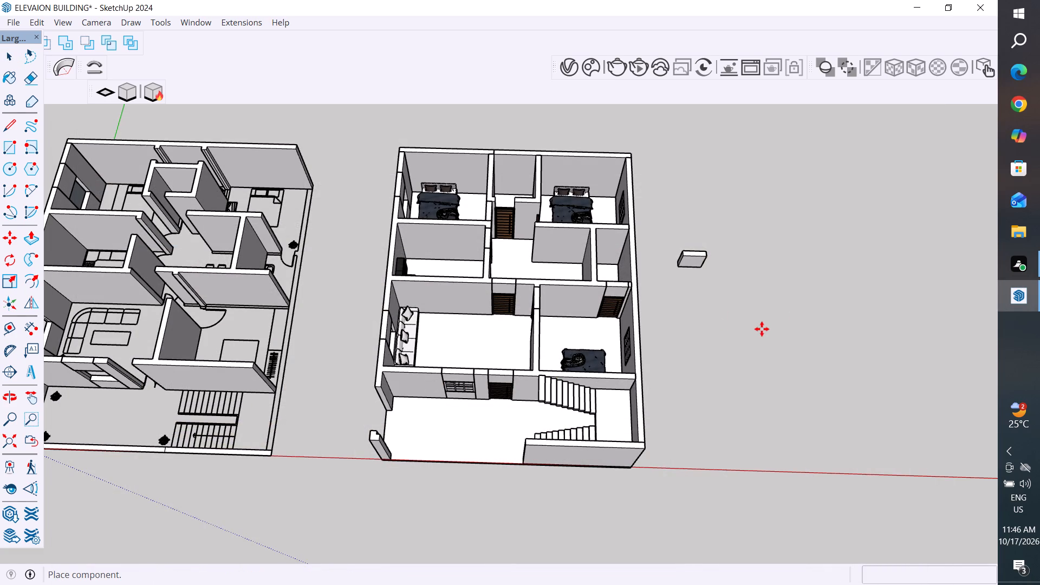
pyautogui.scroll(1, 765, 353)
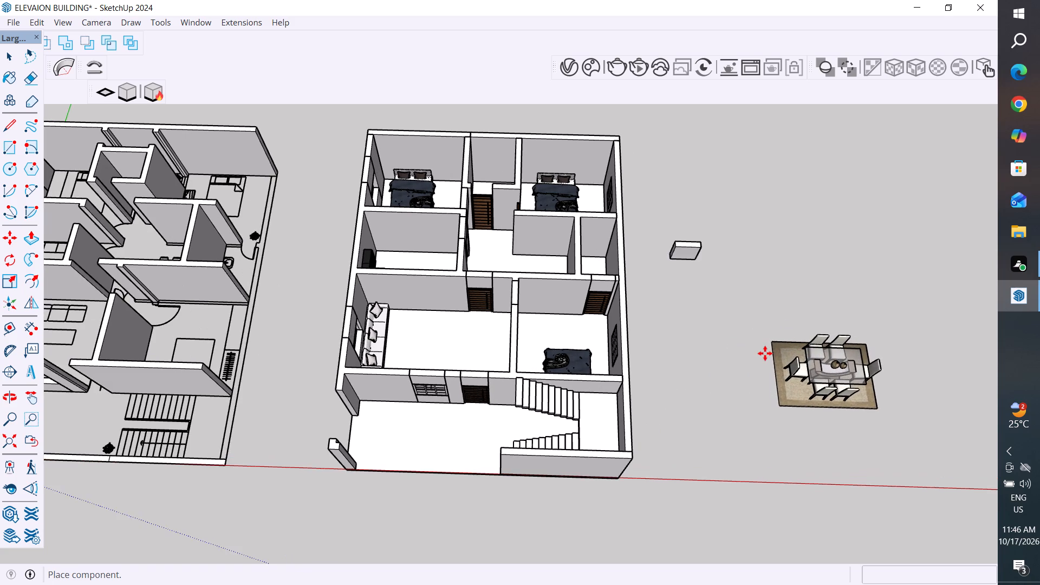
pyautogui.scroll(2, 765, 353)
pyautogui.click(748, 343)
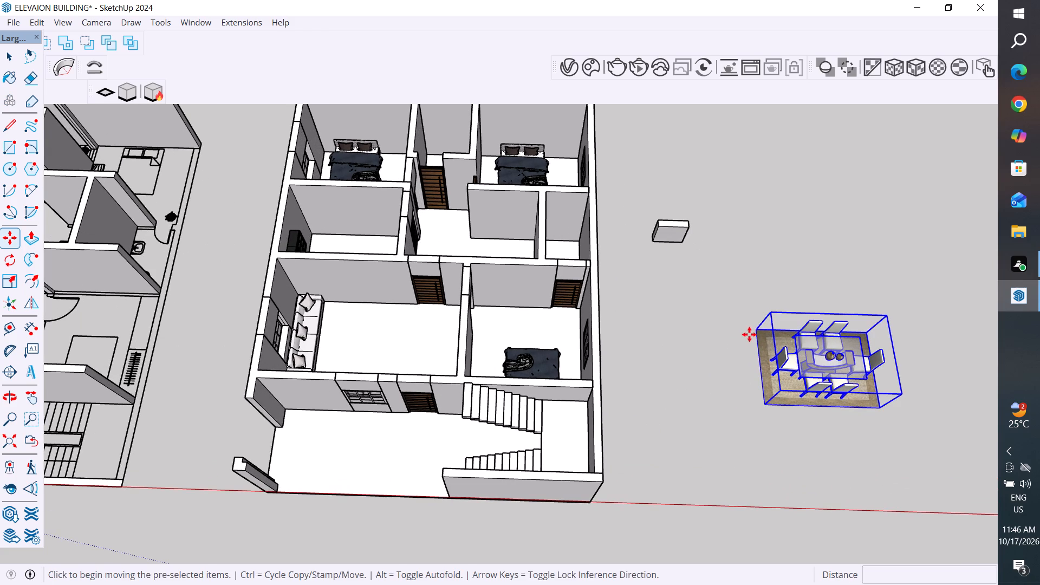
pyautogui.click(10, 56)
pyautogui.click(724, 200)
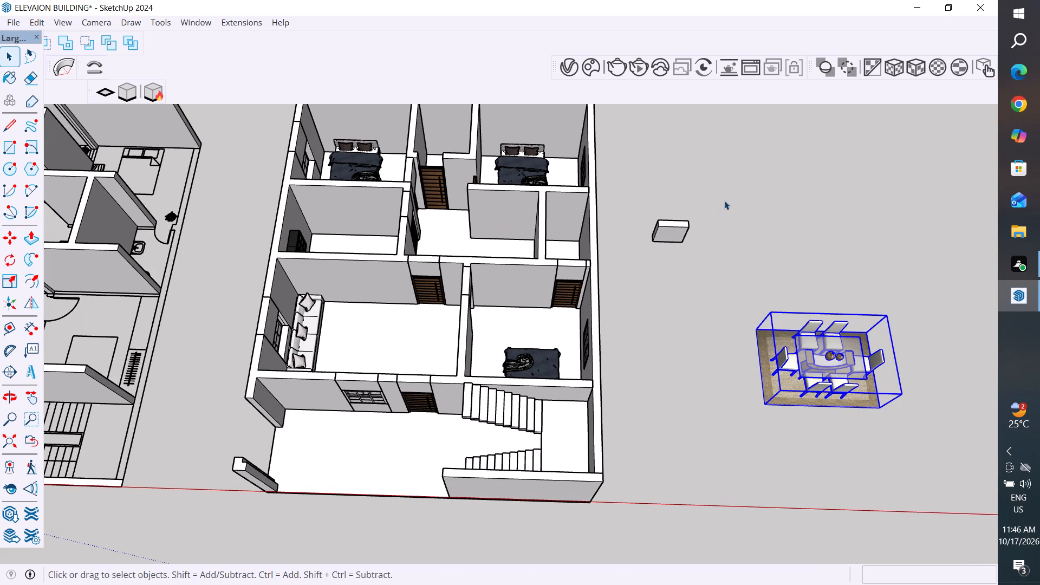
# Examine the placed dining set beside the house from low and raised viewpoints.
pyautogui.moveTo(846, 399); pyautogui.dragTo(746, 200, button='middle')
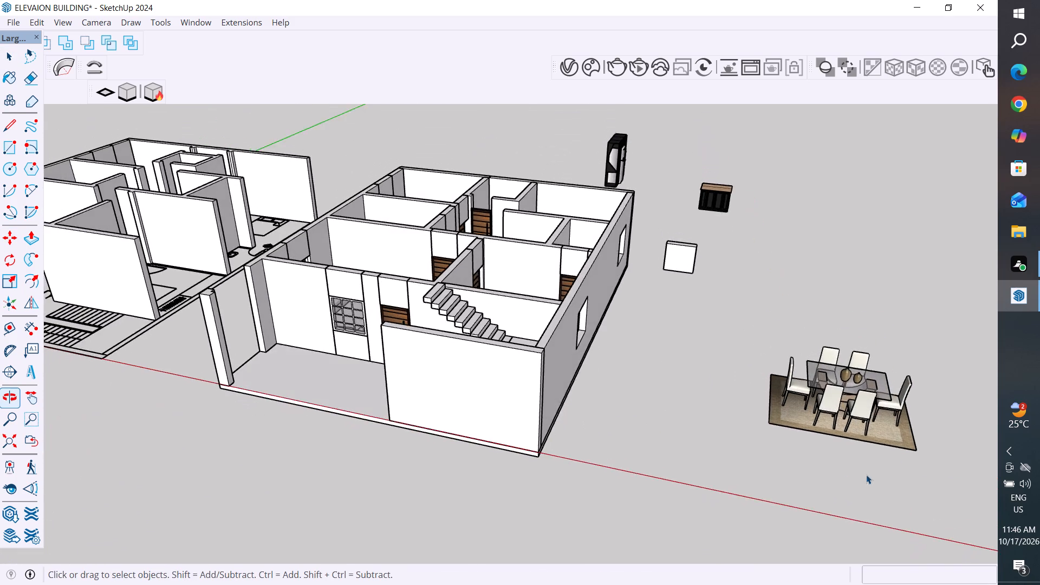
pyautogui.scroll(5, 945, 439)
pyautogui.moveTo(881, 480); pyautogui.dragTo(911, 422, button='middle')
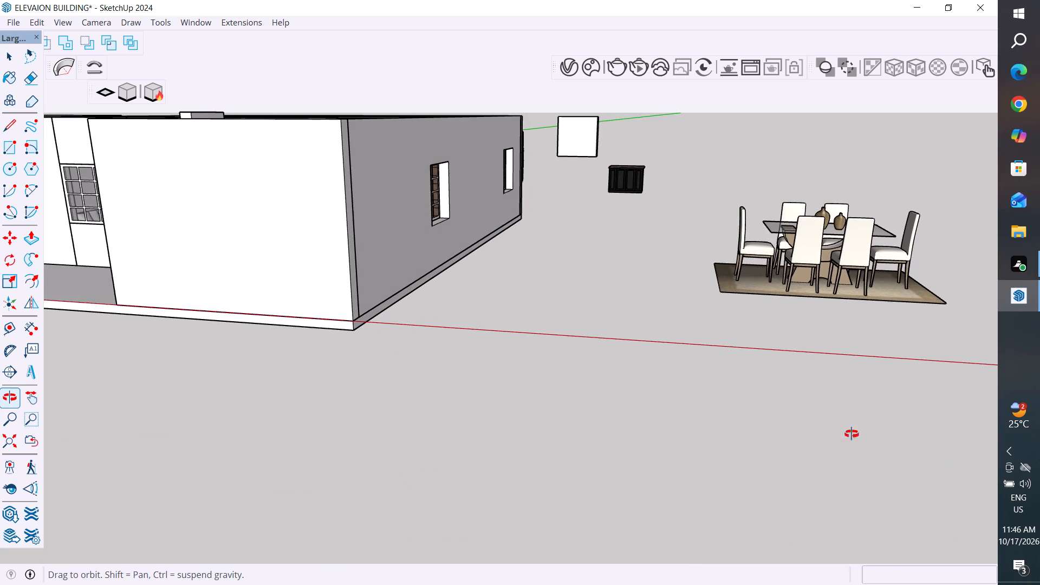
pyautogui.scroll(-5, 684, 472)
pyautogui.scroll(3, 927, 314)
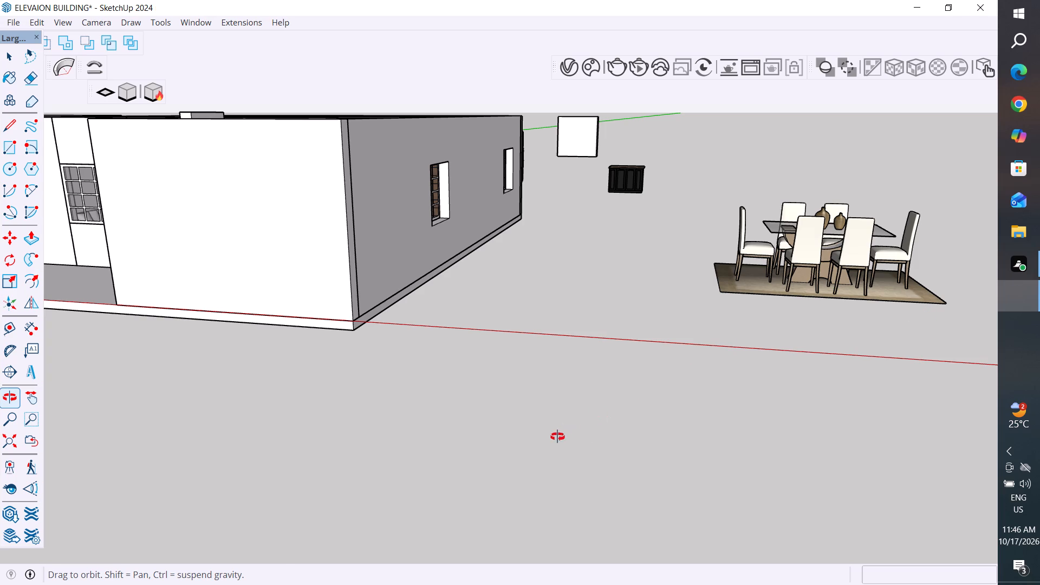
pyautogui.scroll(-4, 543, 419)
pyautogui.moveTo(770, 357); pyautogui.dragTo(775, 370, button='middle')
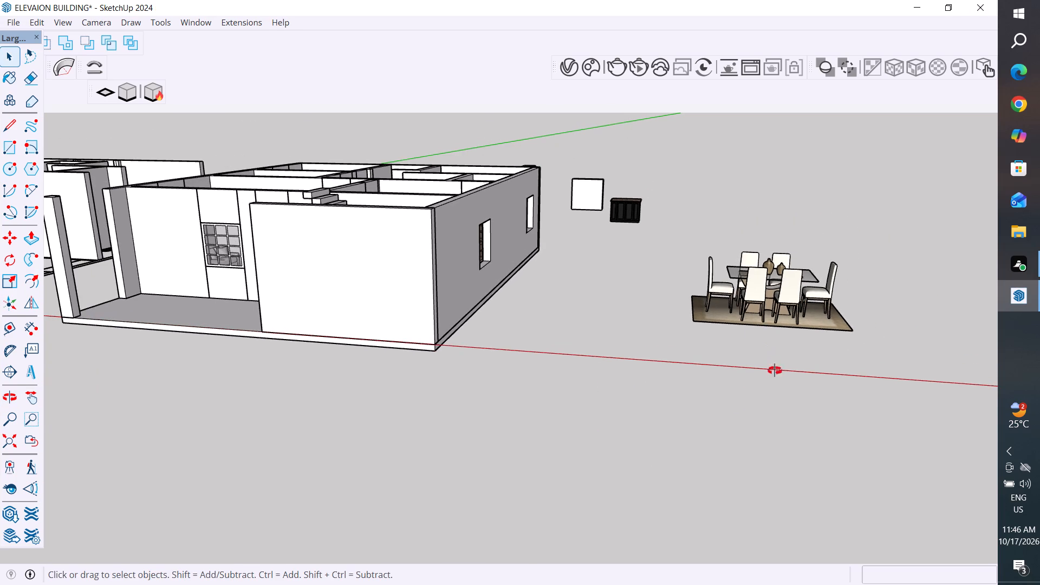
pyautogui.moveTo(775, 370); pyautogui.dragTo(790, 430, button='middle')
pyautogui.scroll(-6, 584, 387)
pyautogui.scroll(5, 791, 428)
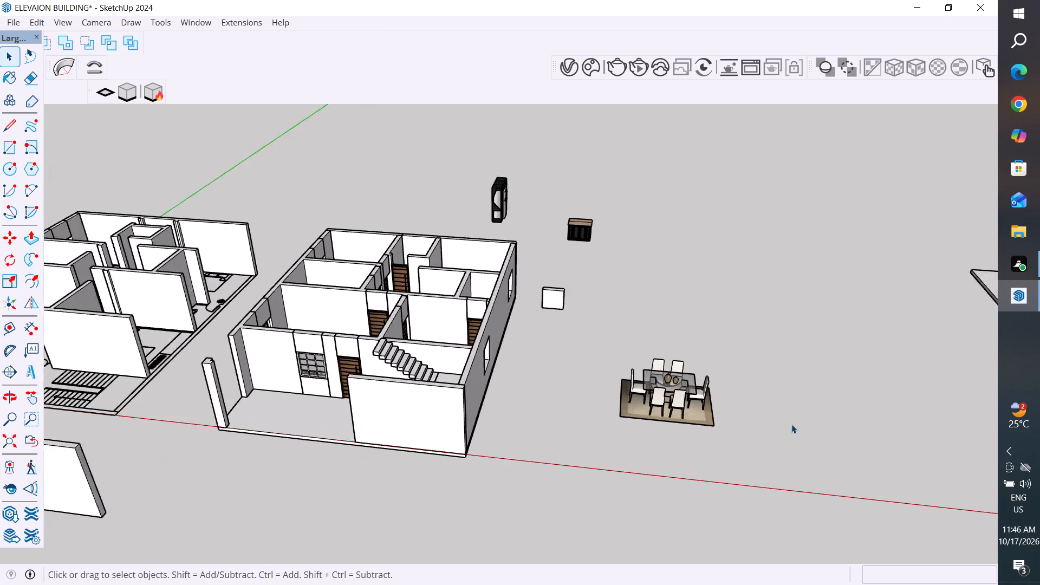
# Explode the dining set component so that its rug and furniture are separate objects.
pyautogui.scroll(6, 721, 424)
pyautogui.click(651, 417)
pyautogui.rightClick(651, 417)
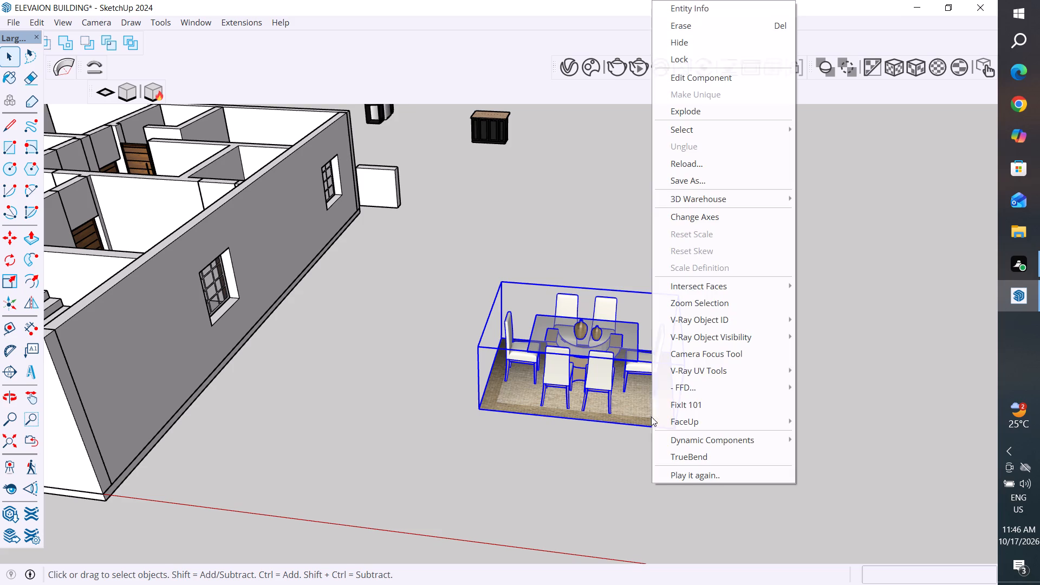
pyautogui.click(714, 109)
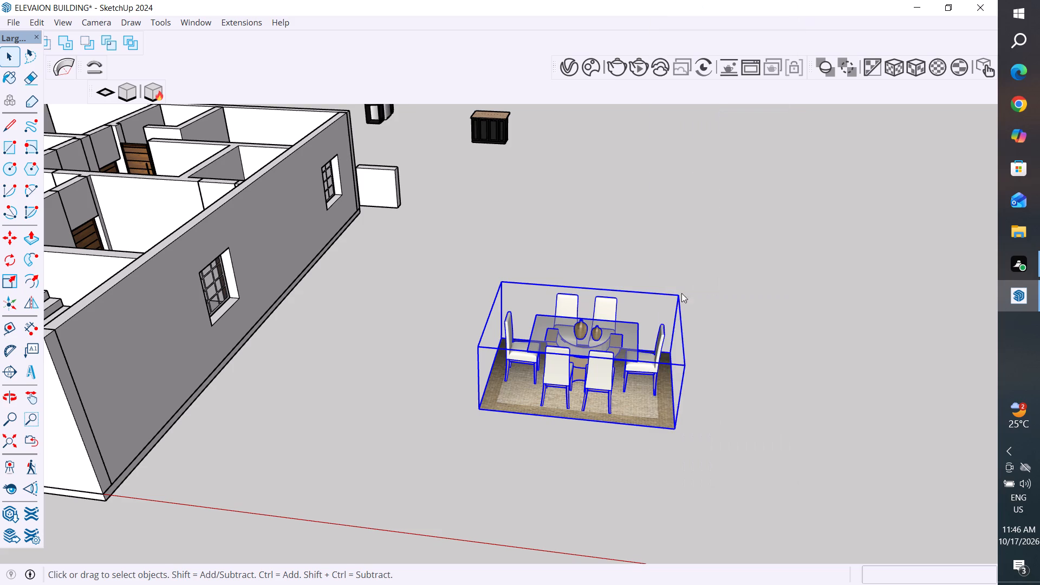
pyautogui.click(659, 477)
# Move the rug out from under the dining table, about 20' 4" farther away from the house.
pyautogui.click(666, 421)
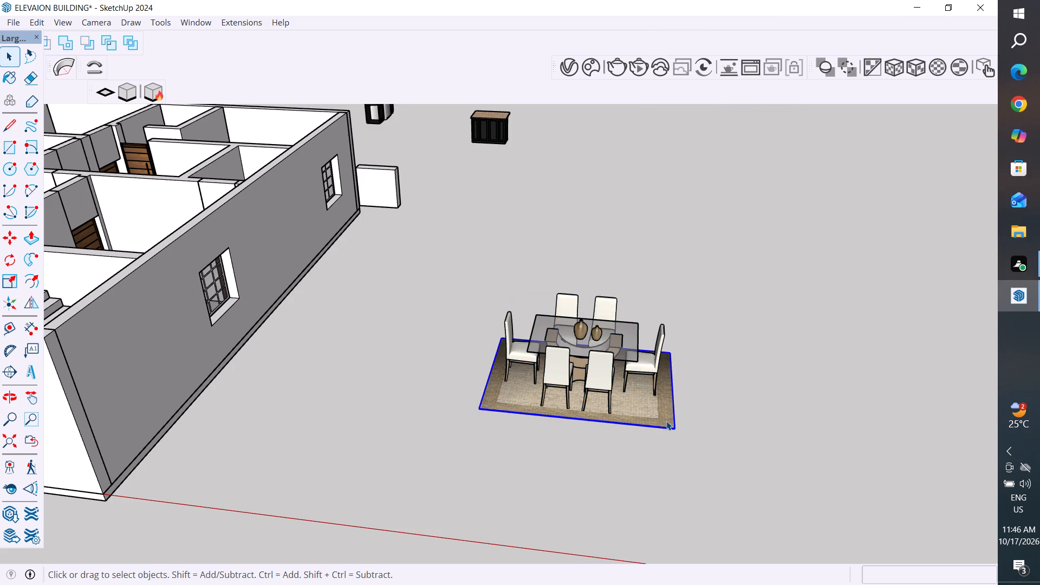
pyautogui.press('m')
pyautogui.click(477, 411)
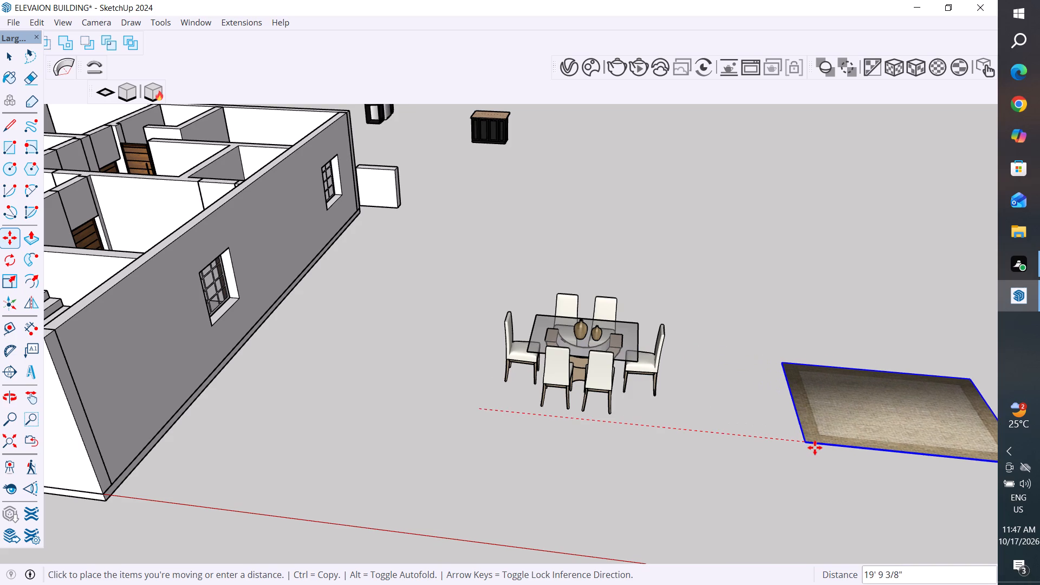
pyautogui.click(815, 447)
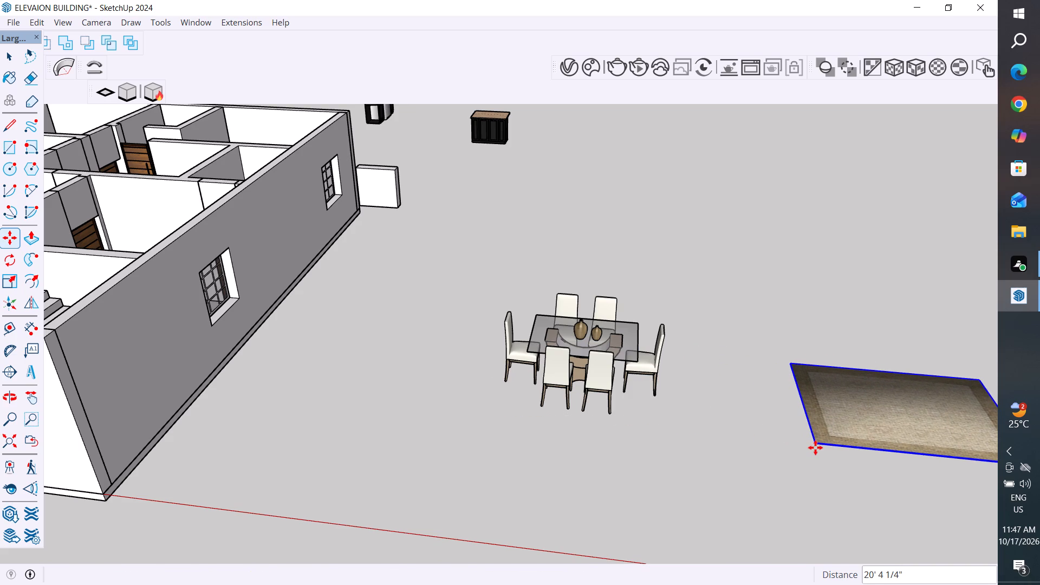
pyautogui.click(7, 54)
pyautogui.click(387, 385)
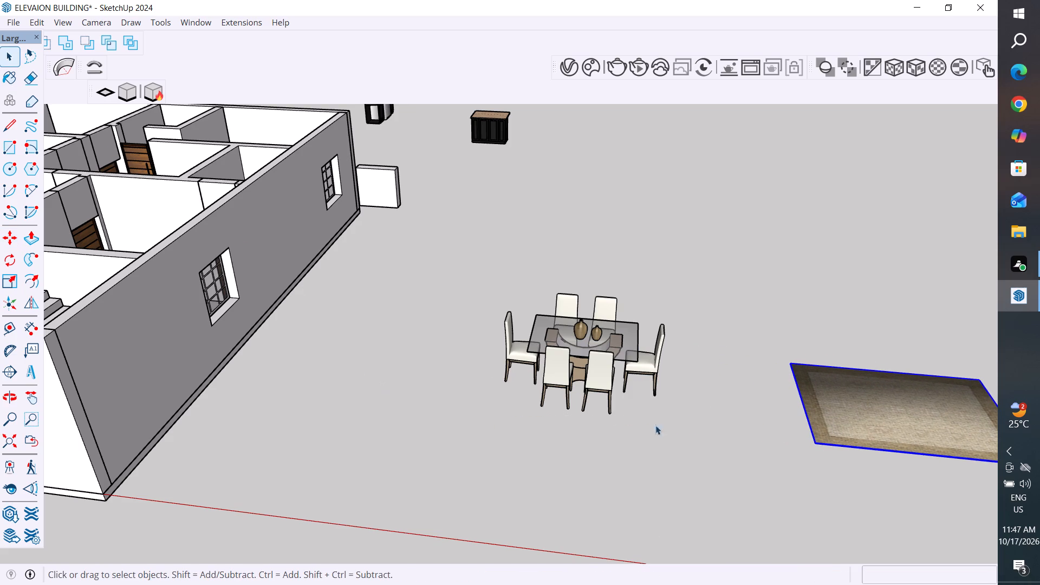
# Scale the dining table, chairs and vases together uniformly about their centre by a factor of 0.50.
pyautogui.moveTo(695, 284); pyautogui.dragTo(490, 431)
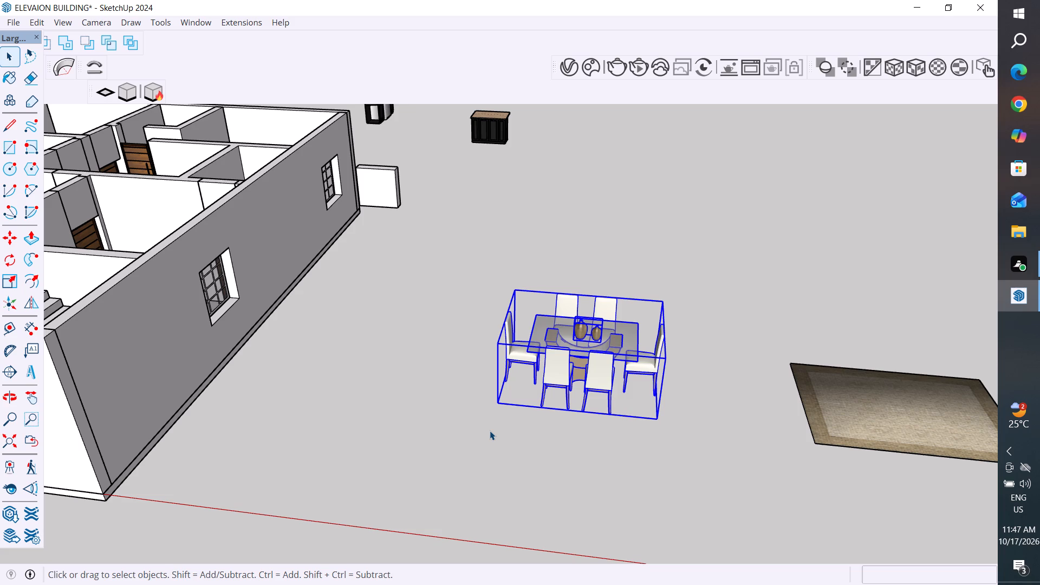
pyautogui.scroll(2, 554, 383)
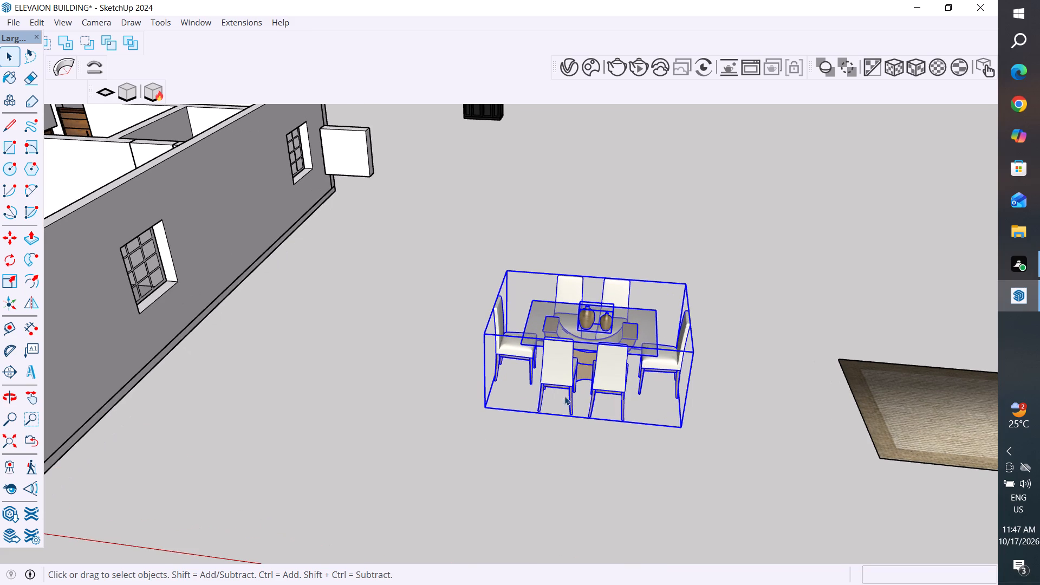
pyautogui.press('s')
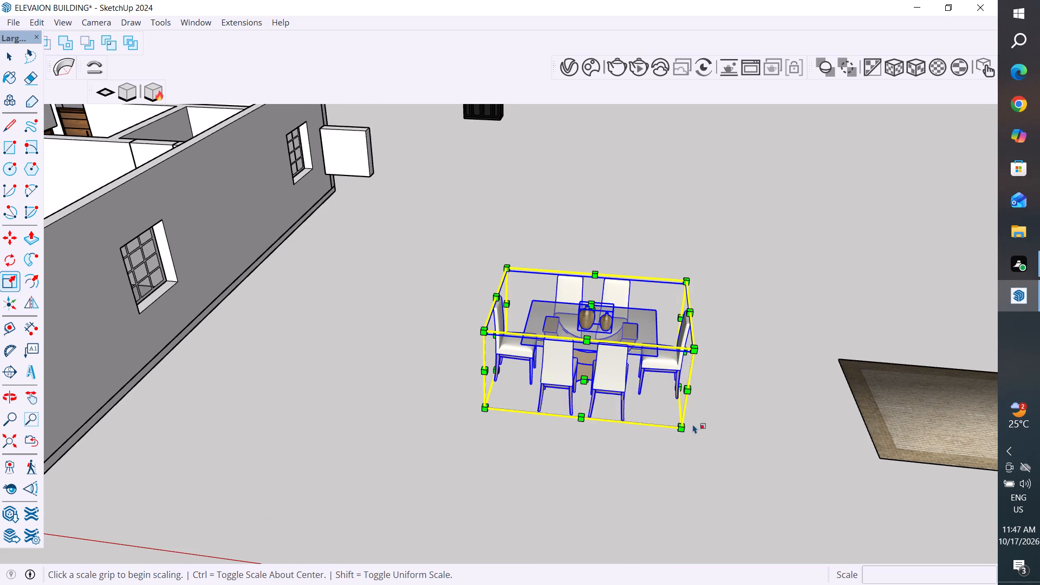
pyautogui.keyDown('ctrl'); pyautogui.moveTo(684, 428); pyautogui.dragTo(666, 407); pyautogui.keyUp('ctrl')
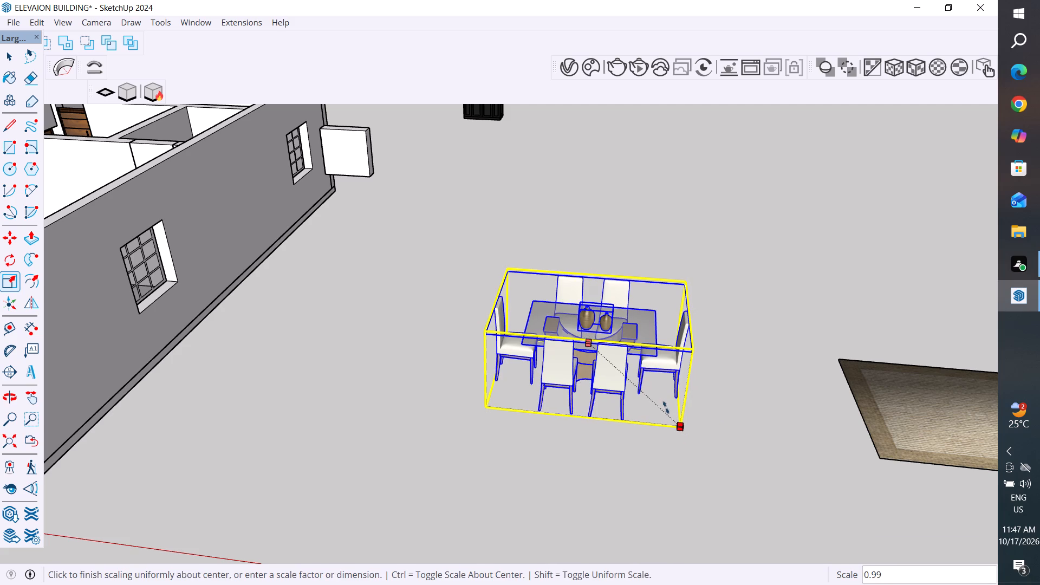
pyautogui.keyDown('ctrl'); pyautogui.moveTo(666, 407); pyautogui.dragTo(643, 378); pyautogui.keyUp('ctrl')
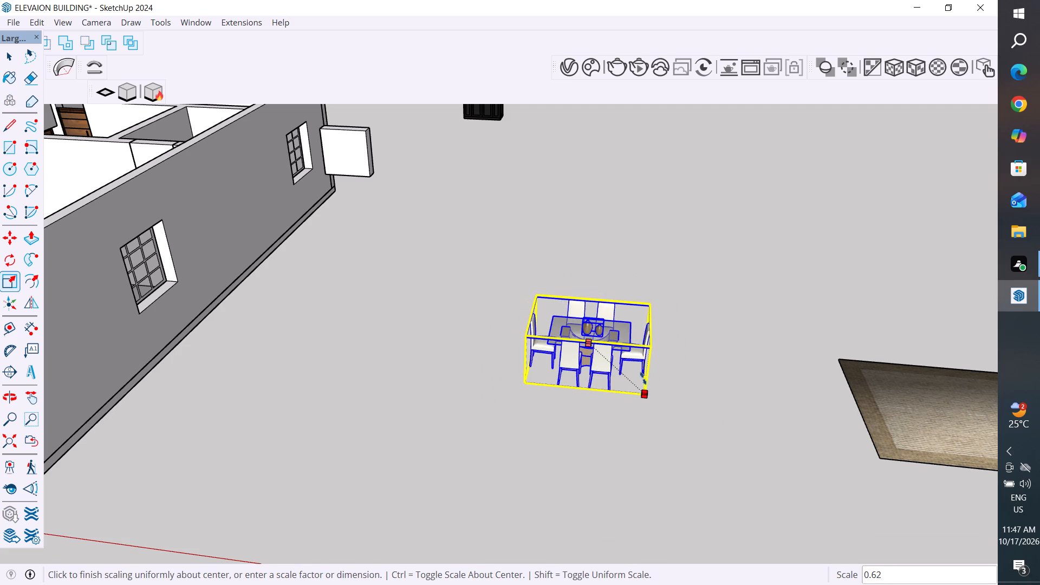
pyautogui.keyDown('ctrl'); pyautogui.moveTo(643, 378); pyautogui.dragTo(641, 376); pyautogui.keyUp('ctrl')
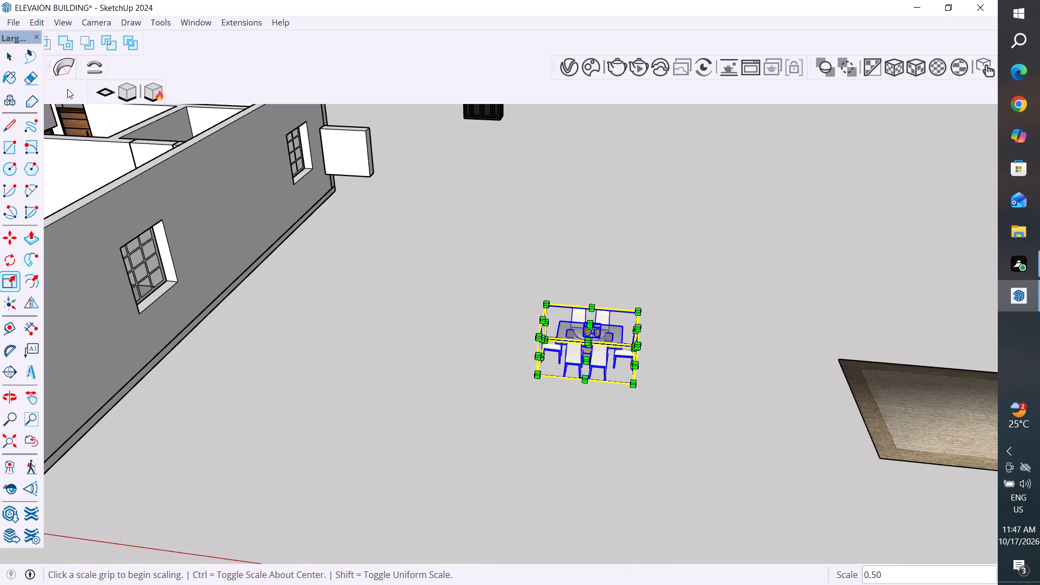
pyautogui.click(10, 59)
pyautogui.click(351, 350)
# Enlarge the dining table, chairs and vases together uniformly about their centre by a factor of 1.38.
pyautogui.scroll(-5, 582, 412)
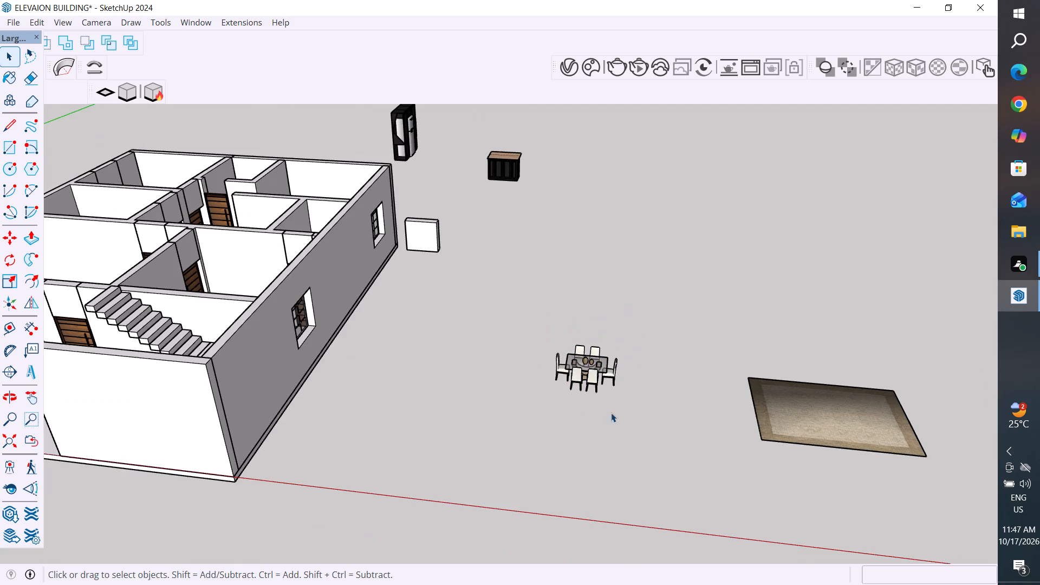
pyautogui.moveTo(627, 414); pyautogui.dragTo(626, 522, button='middle')
pyautogui.scroll(-5, 675, 328)
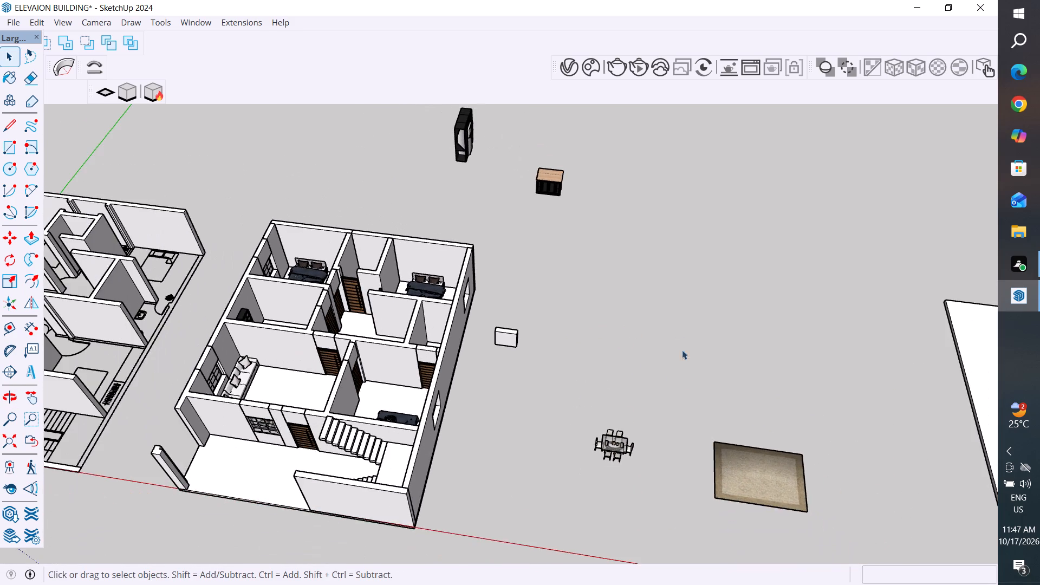
pyautogui.moveTo(682, 371); pyautogui.dragTo(685, 447, button='middle')
pyautogui.scroll(4, 627, 527)
pyautogui.moveTo(613, 515); pyautogui.dragTo(615, 534, button='middle')
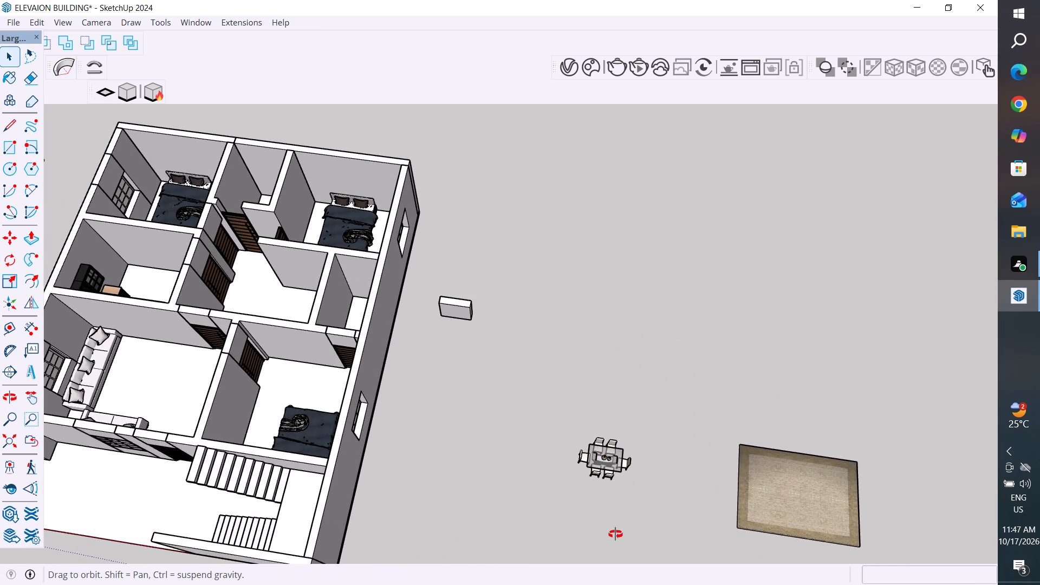
pyautogui.moveTo(615, 534); pyautogui.dragTo(619, 542, button='middle')
pyautogui.scroll(2, 630, 506)
pyautogui.moveTo(661, 418); pyautogui.dragTo(610, 463)
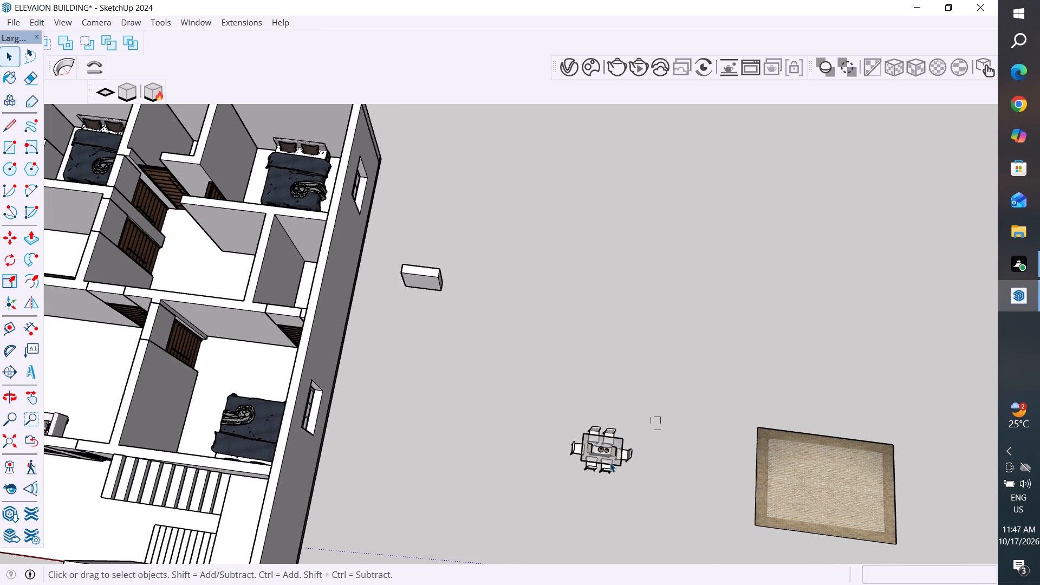
pyautogui.moveTo(610, 463); pyautogui.dragTo(557, 483)
pyautogui.press('s')
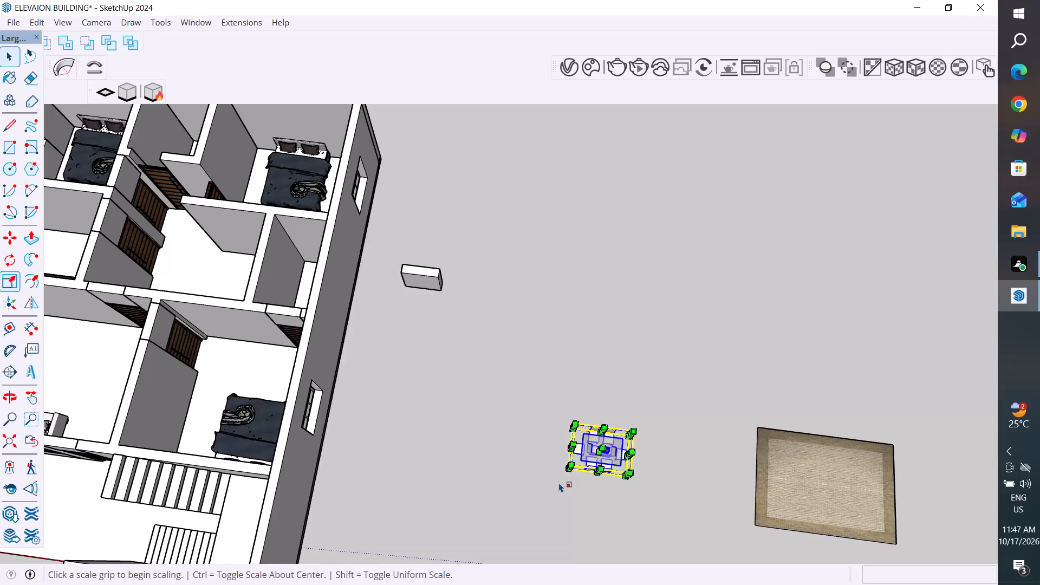
pyautogui.keyDown('ctrl'); pyautogui.moveTo(629, 476); pyautogui.dragTo(644, 487); pyautogui.keyUp('ctrl')
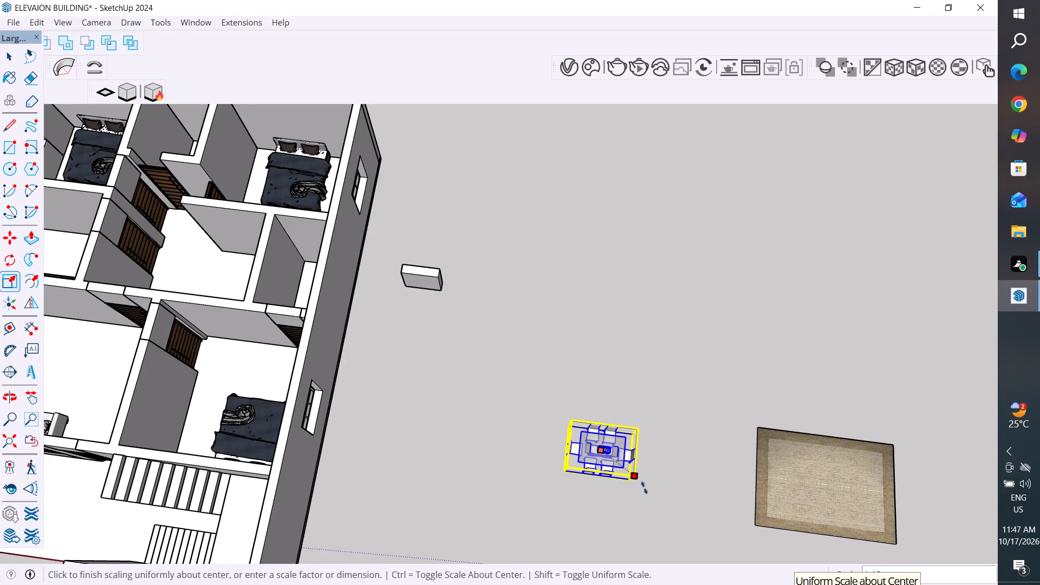
pyautogui.keyDown('ctrl'); pyautogui.moveTo(644, 487); pyautogui.dragTo(644, 488); pyautogui.keyUp('ctrl')
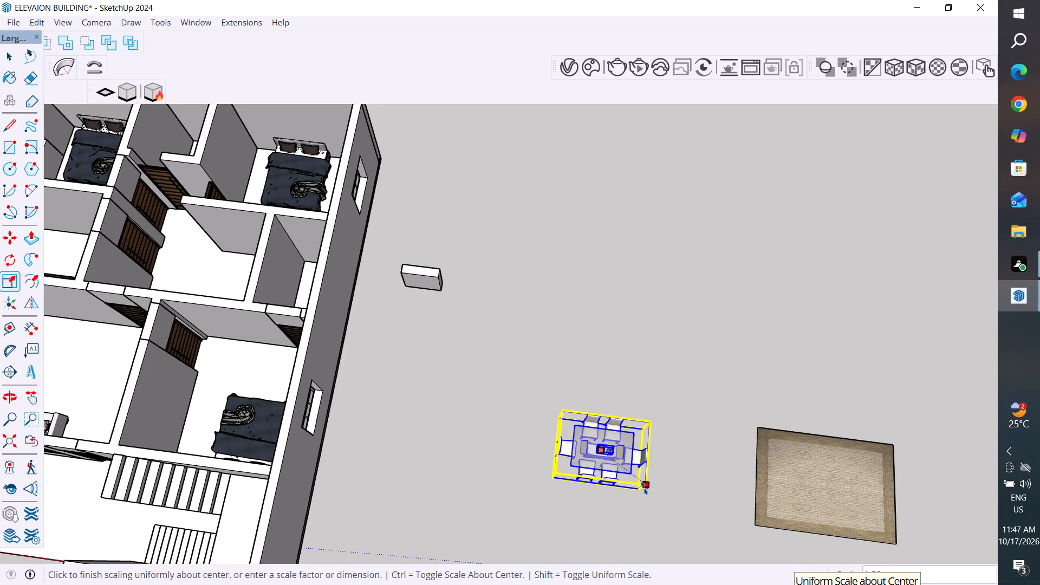
pyautogui.keyDown('ctrl'); pyautogui.moveTo(644, 488); pyautogui.dragTo(640, 485); pyautogui.keyUp('ctrl')
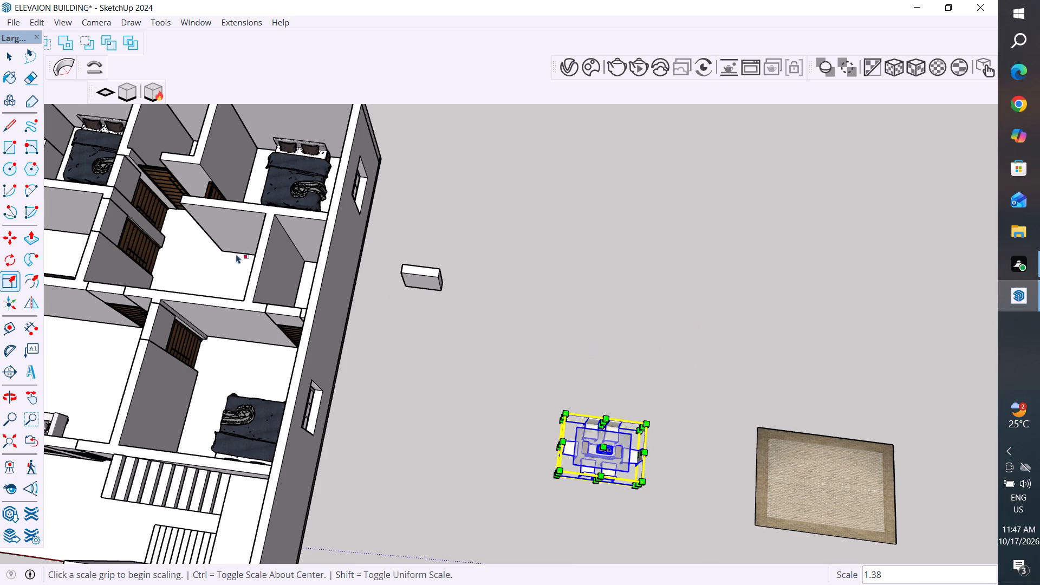
pyautogui.click(14, 62)
pyautogui.click(485, 188)
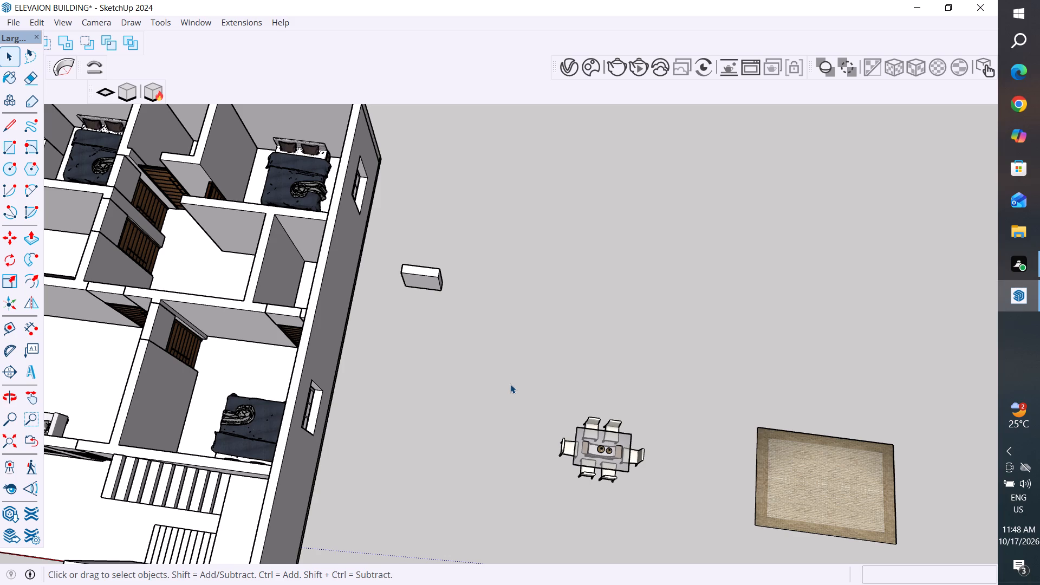
# Combine the dining table, chairs and vases into one group, leaving the rug out.
pyautogui.moveTo(666, 400); pyautogui.dragTo(601, 483)
pyautogui.moveTo(601, 483); pyautogui.dragTo(548, 499)
pyautogui.rightClick(610, 460)
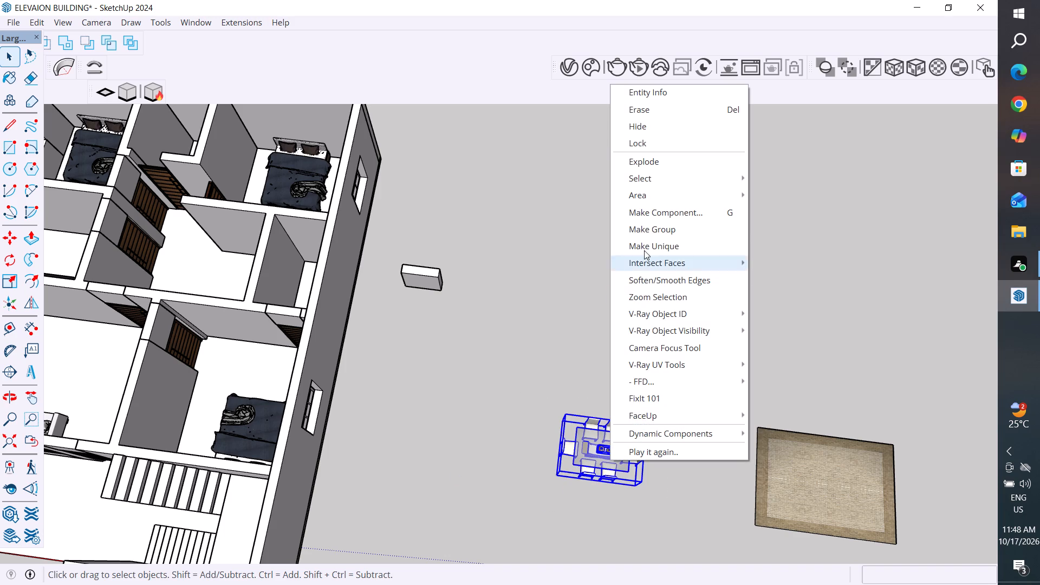
pyautogui.click(657, 231)
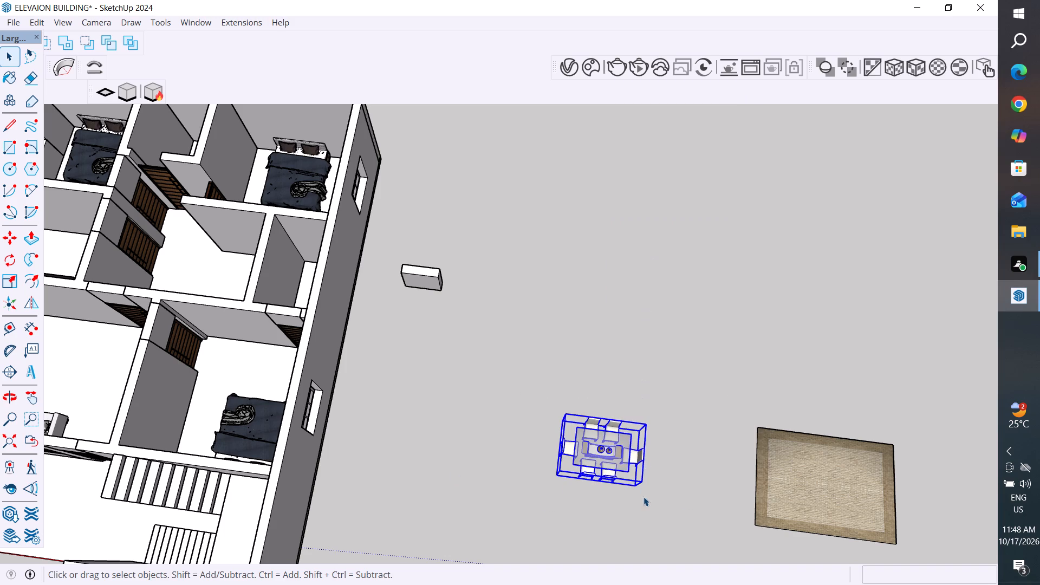
# Move the dining set group about 40' 4" into the house, onto the floor of the central room between the bedrooms.
pyautogui.press('m')
pyautogui.moveTo(646, 497); pyautogui.dragTo(661, 413, button='middle')
pyautogui.scroll(1, 649, 489)
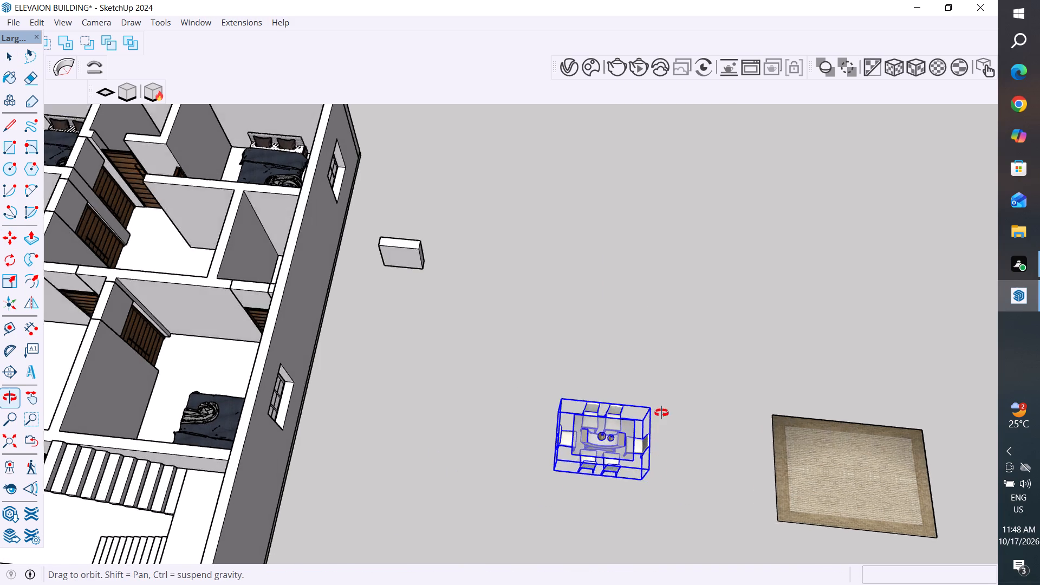
pyautogui.moveTo(661, 413); pyautogui.dragTo(662, 326, button='middle')
pyautogui.click(662, 441)
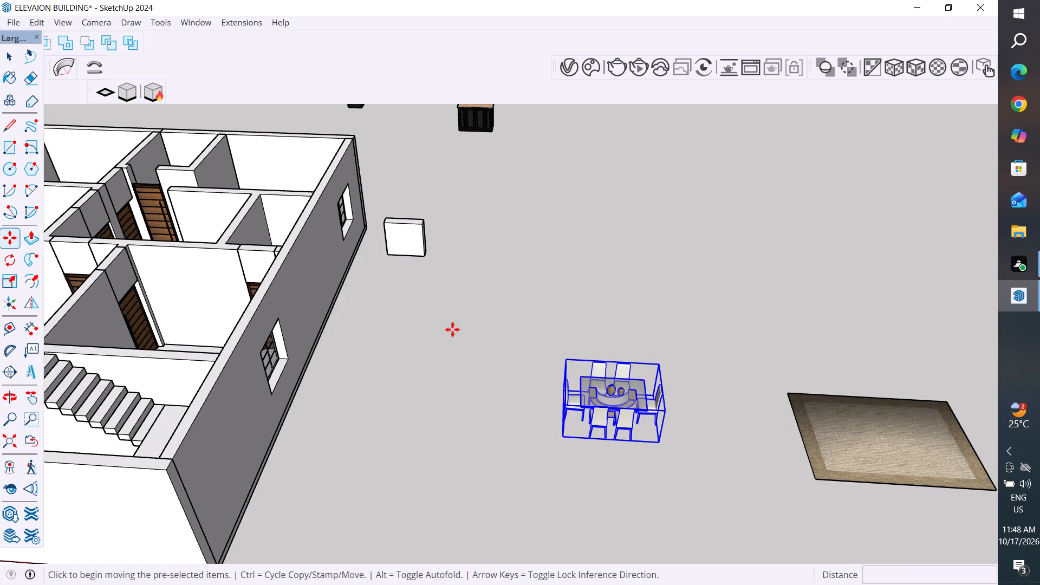
pyautogui.scroll(2, 185, 267)
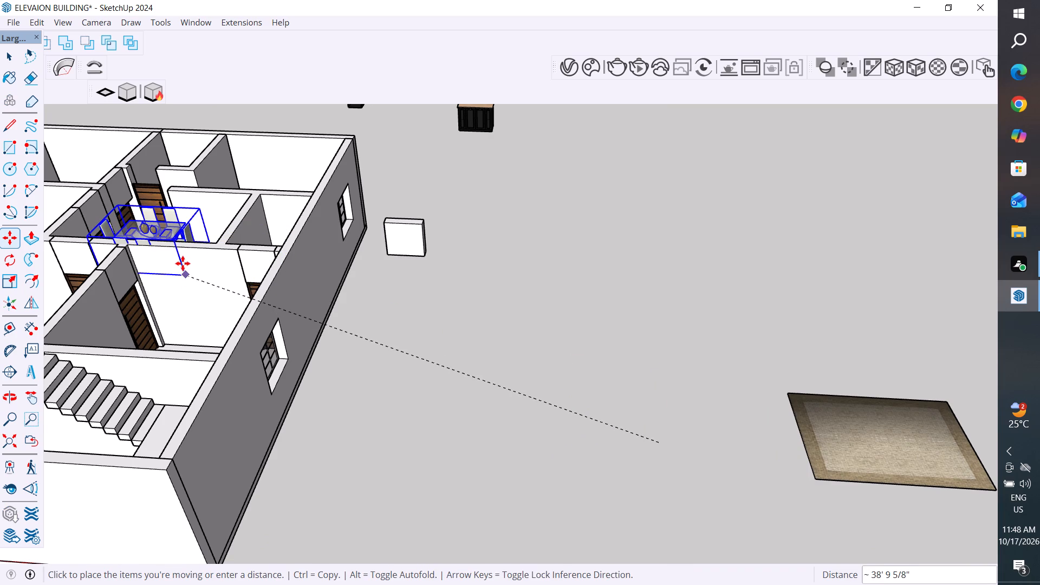
pyautogui.moveTo(183, 263); pyautogui.dragTo(282, 482, button='middle')
pyautogui.scroll(1, 188, 454)
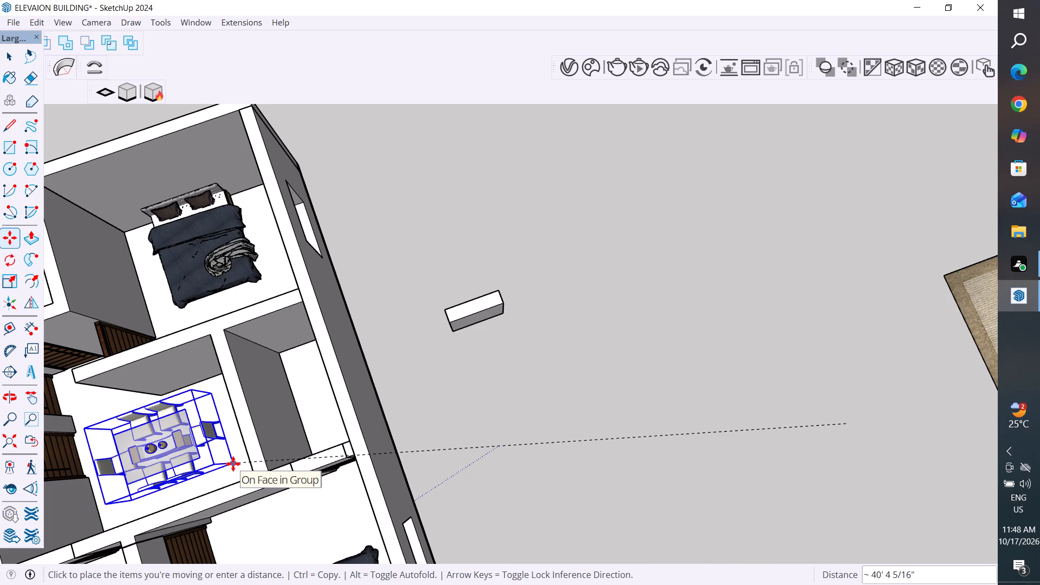
pyautogui.click(233, 465)
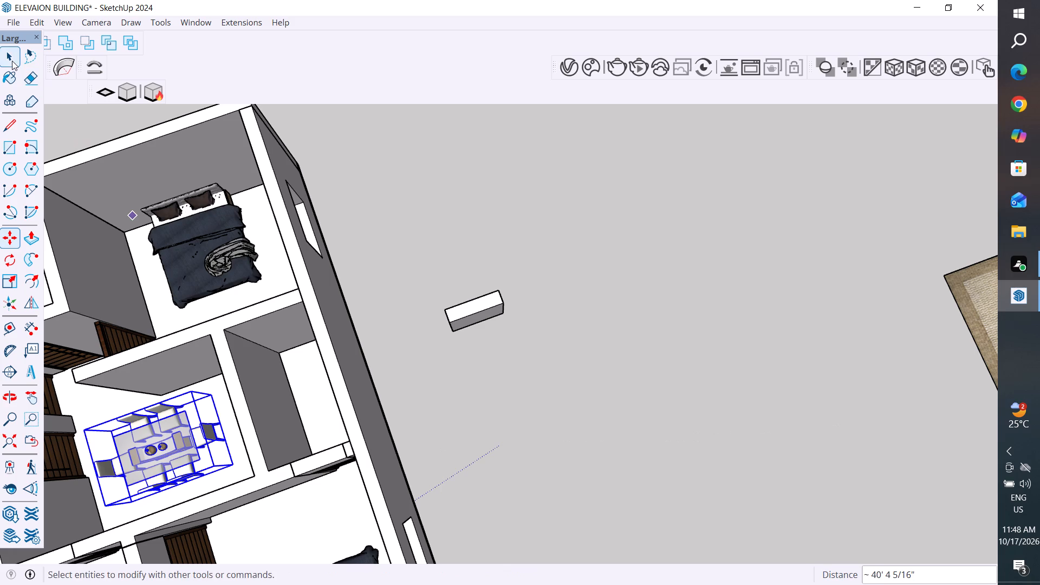
pyautogui.click(10, 59)
pyautogui.click(559, 210)
pyautogui.scroll(-2, 530, 417)
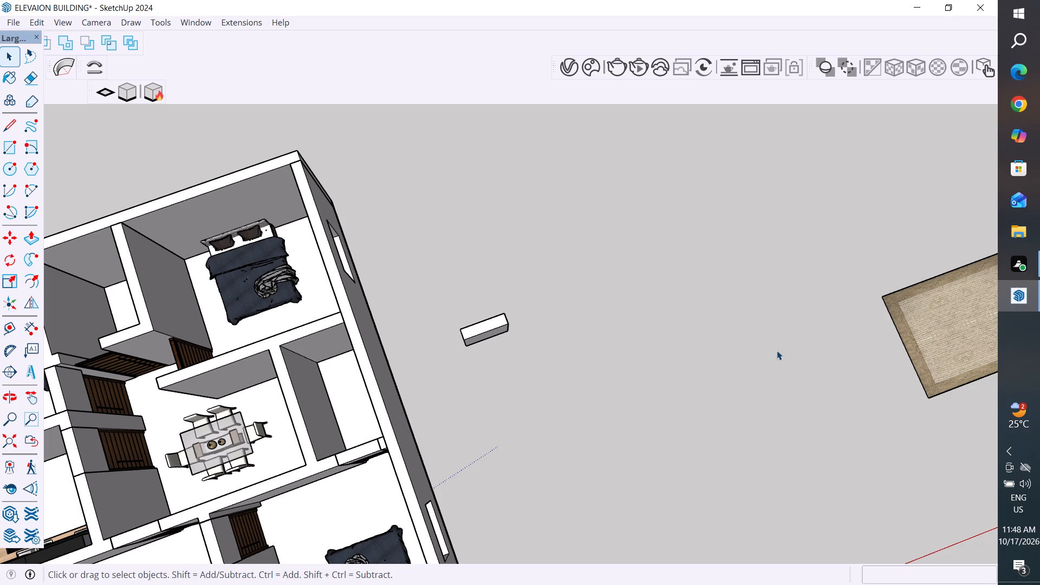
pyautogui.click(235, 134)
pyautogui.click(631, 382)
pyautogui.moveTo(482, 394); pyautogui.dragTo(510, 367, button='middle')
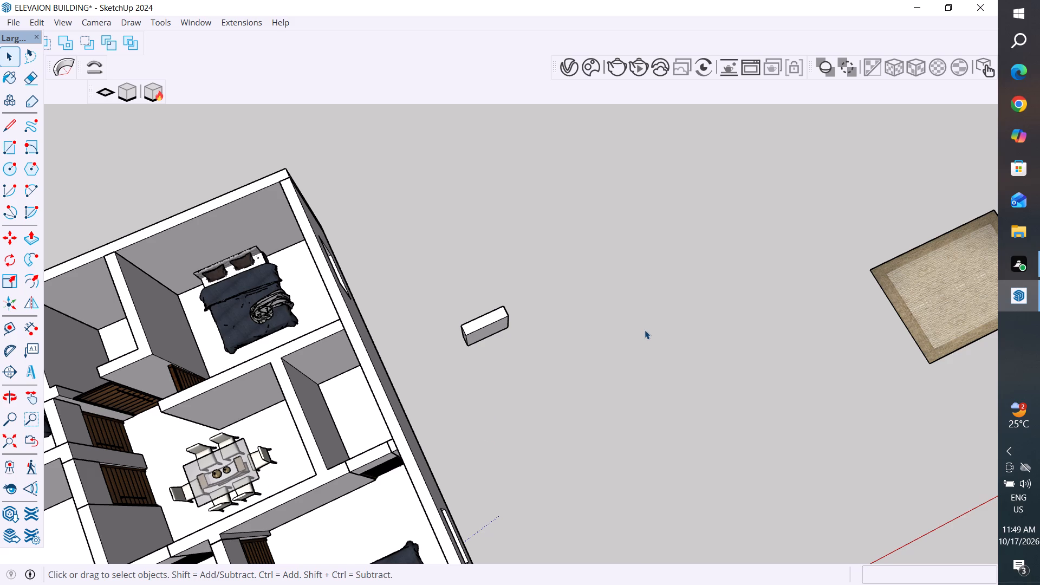
# Move the dining set group 2' 7 15/16" along the table's length, towards the end wall of the central room.
pyautogui.scroll(-4, 669, 337)
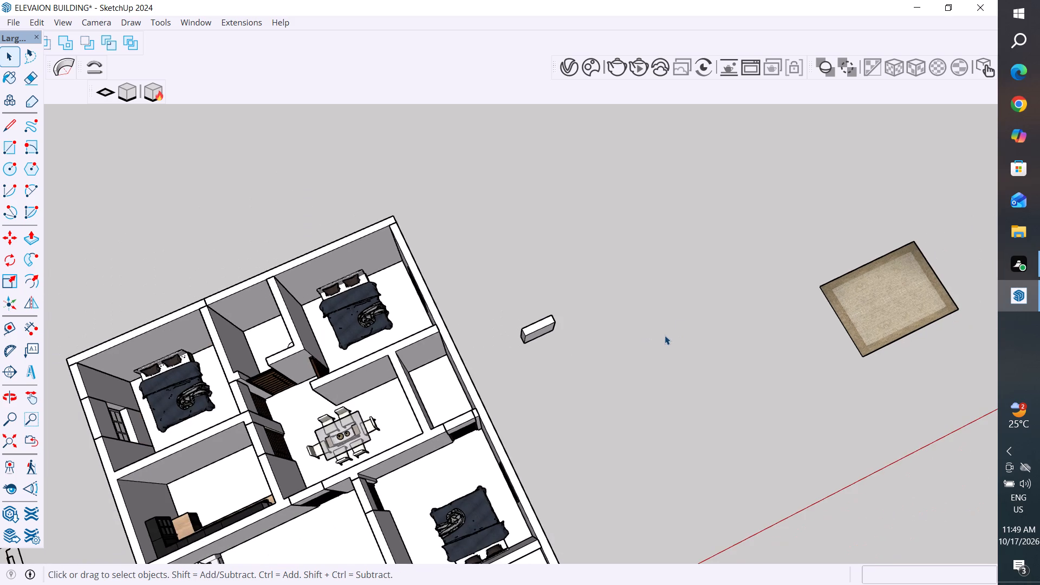
pyautogui.scroll(3, 291, 485)
pyautogui.moveTo(307, 465); pyautogui.dragTo(584, 314, button='middle')
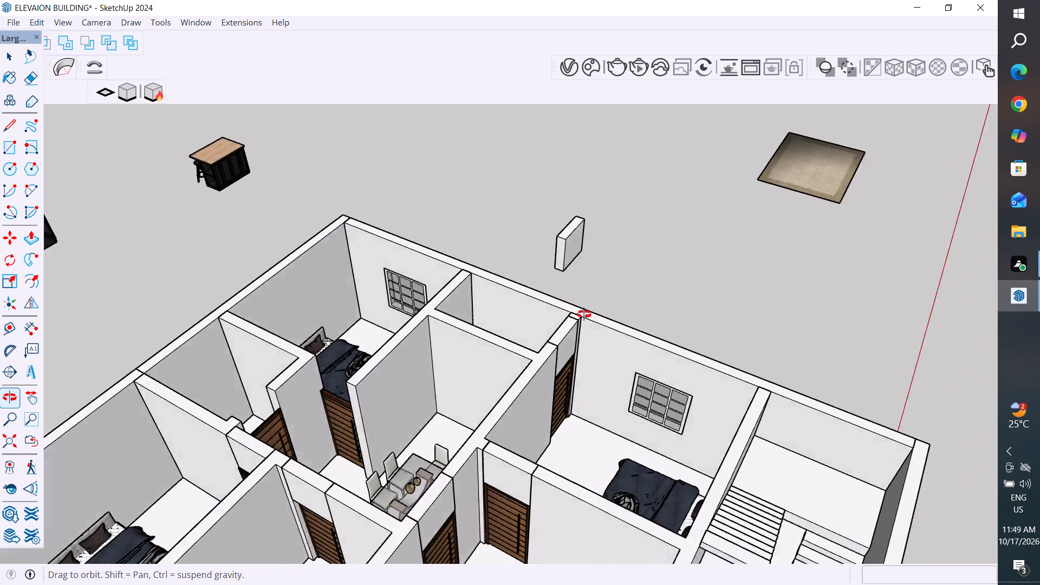
pyautogui.moveTo(584, 314); pyautogui.dragTo(600, 340, button='middle')
pyautogui.scroll(9, 483, 542)
pyautogui.moveTo(522, 514); pyautogui.dragTo(520, 517, button='middle')
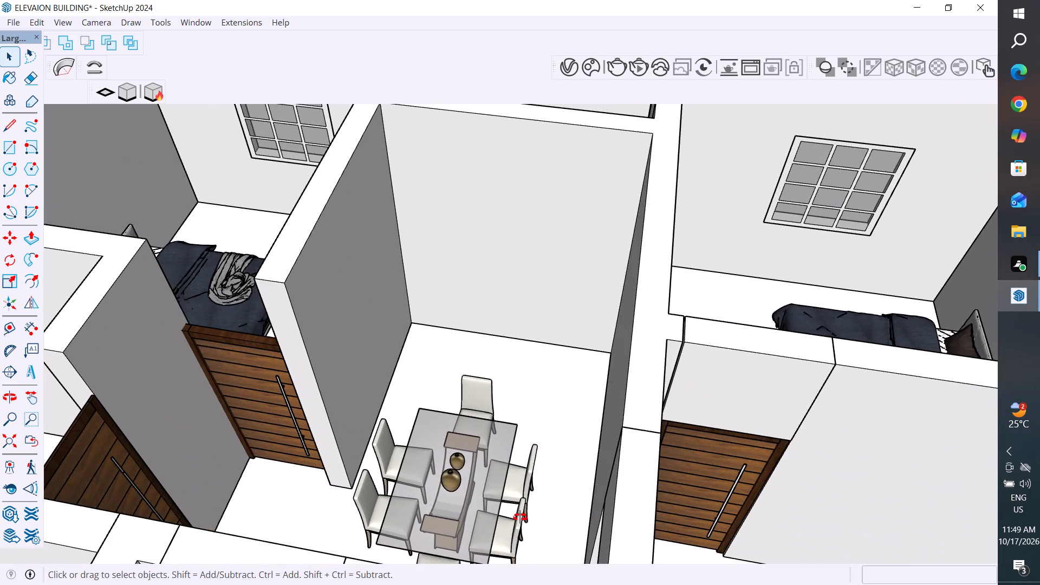
pyautogui.moveTo(520, 517); pyautogui.dragTo(428, 556, button='middle')
pyautogui.click(449, 470)
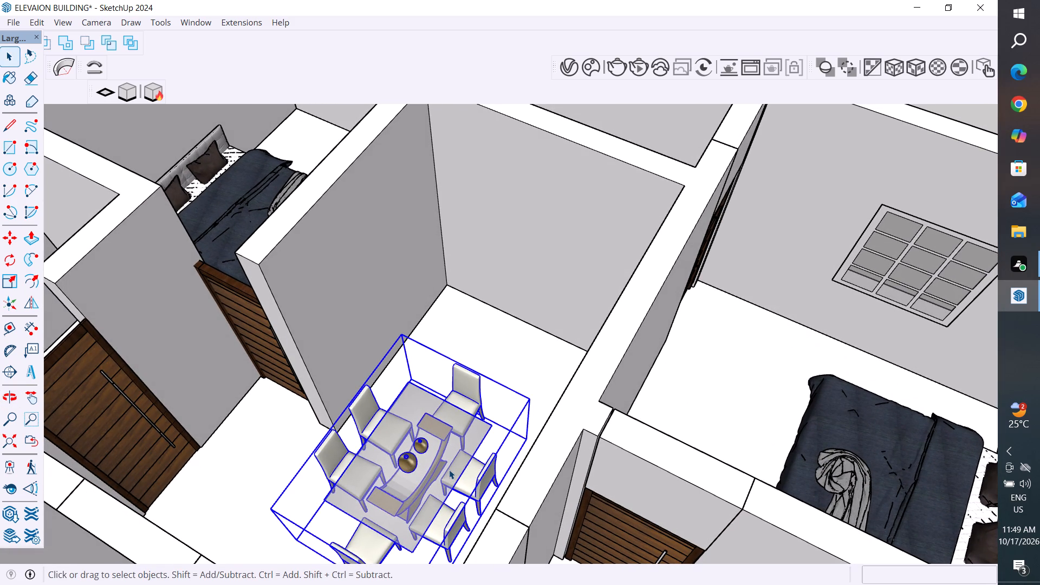
pyautogui.press('m')
pyautogui.scroll(2, 519, 439)
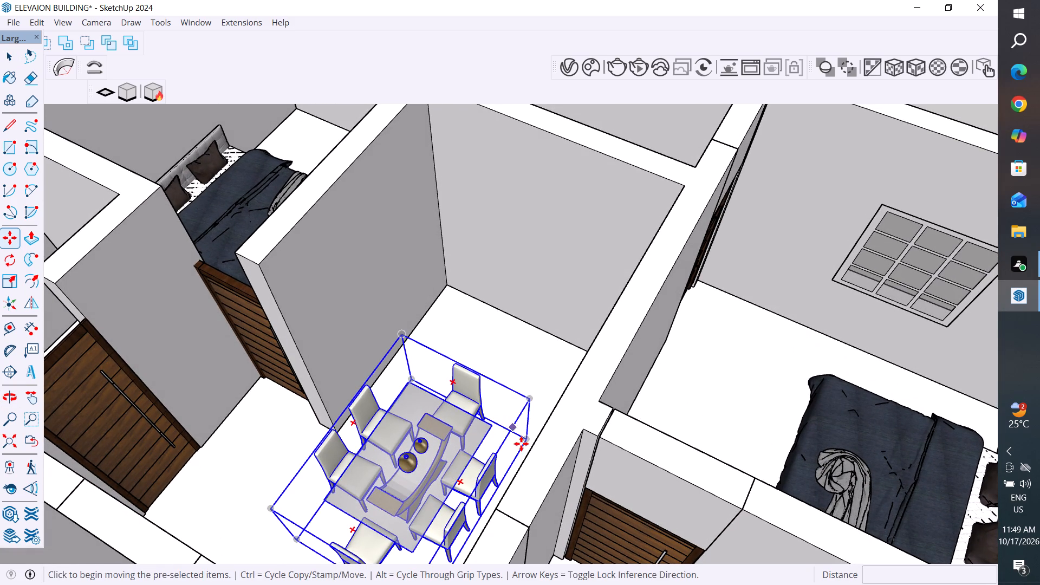
pyautogui.scroll(6, 521, 444)
pyautogui.click(530, 436)
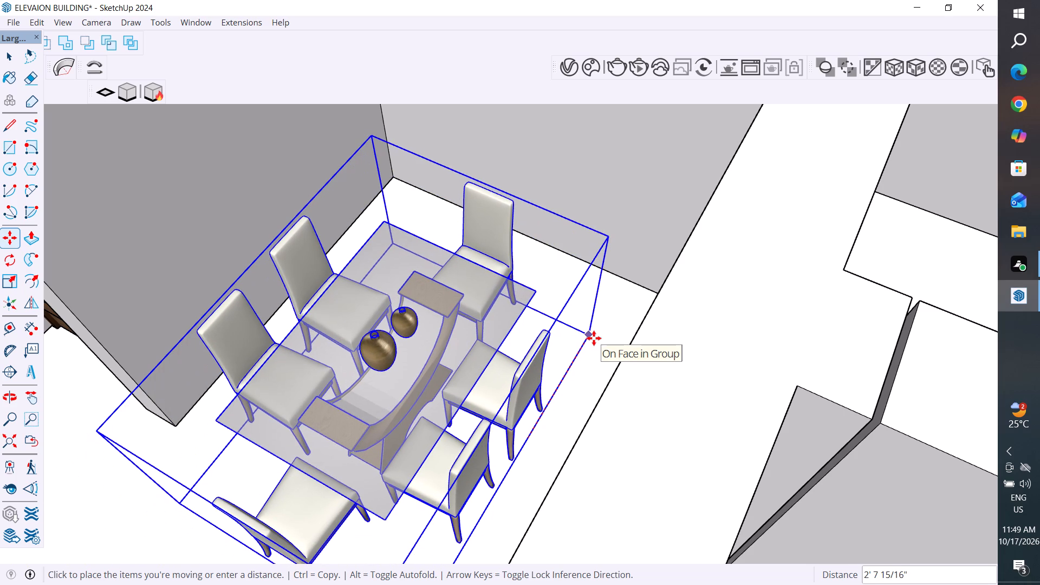
pyautogui.click(594, 338)
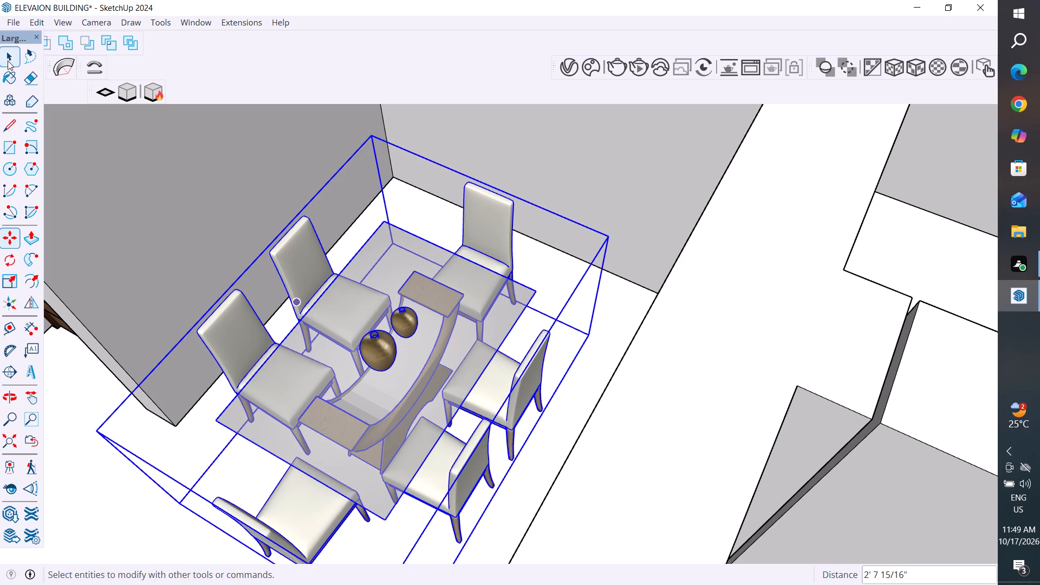
pyautogui.click(8, 60)
# Examine the dining set's placement in the room, including its legs on the floor and clearance to walls and doors.
pyautogui.scroll(-4, 407, 376)
pyautogui.moveTo(370, 420); pyautogui.dragTo(575, 394, button='middle')
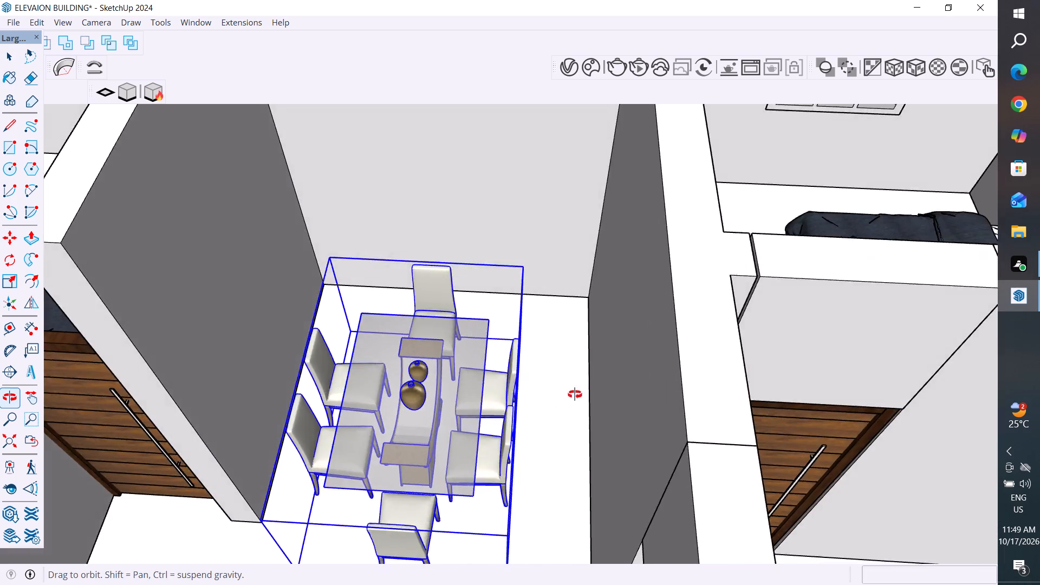
pyautogui.moveTo(575, 394); pyautogui.dragTo(808, 312, button='middle')
pyautogui.scroll(1, 662, 439)
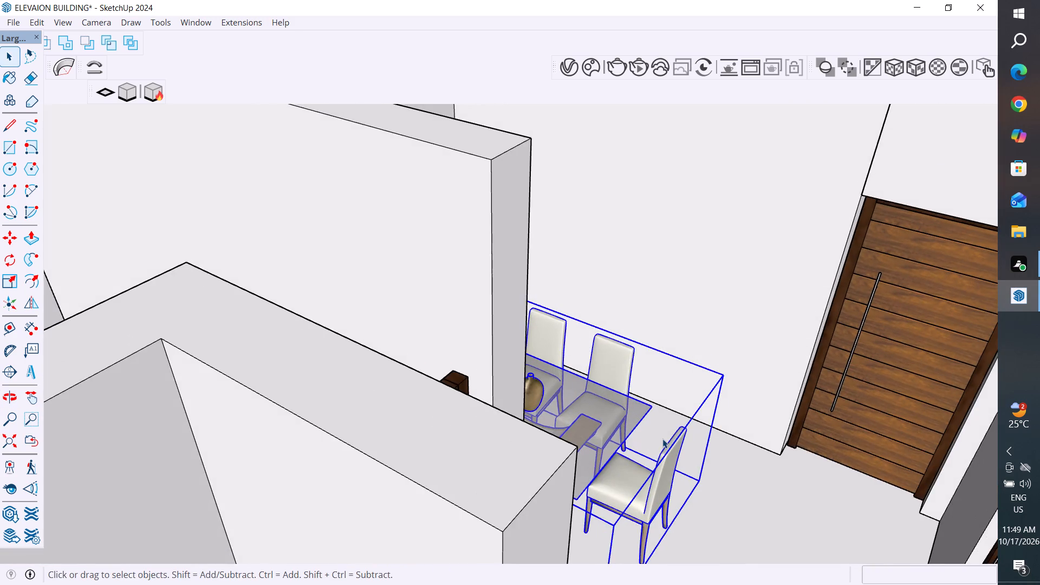
pyautogui.scroll(5, 662, 439)
pyautogui.moveTo(672, 445); pyautogui.dragTo(622, 325, button='middle')
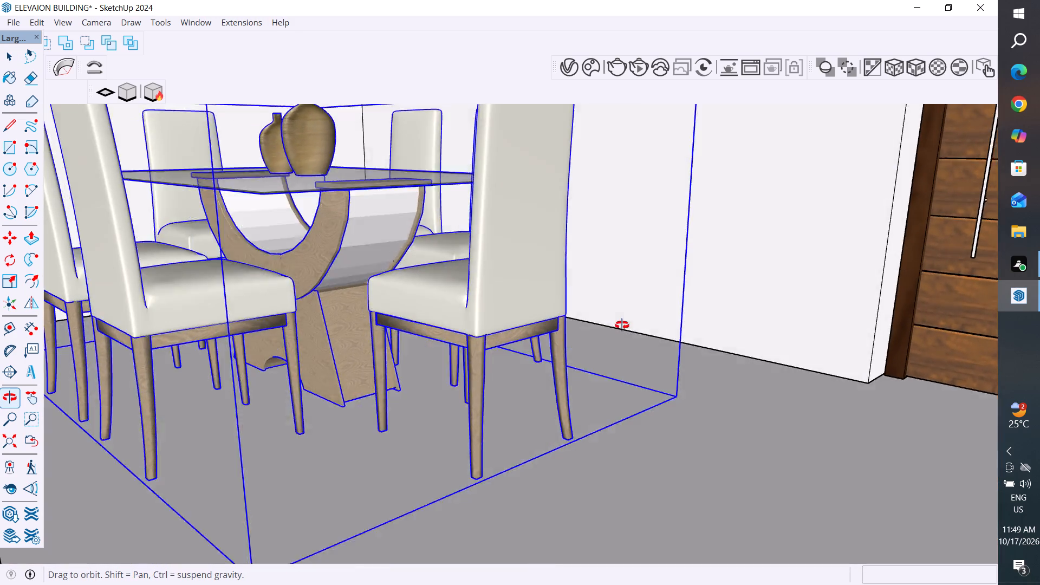
pyautogui.moveTo(622, 325); pyautogui.dragTo(641, 480, button='middle')
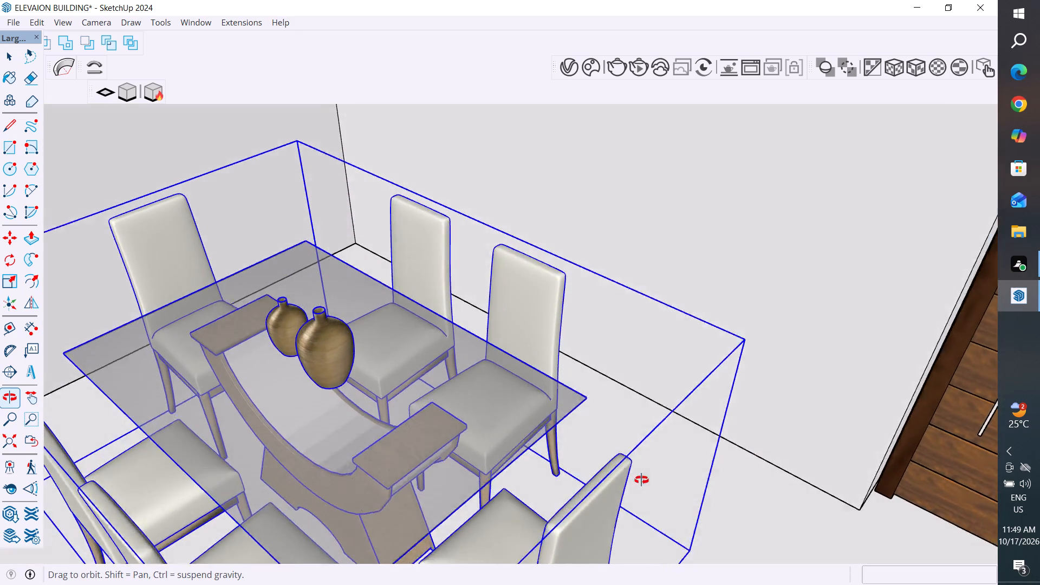
pyautogui.moveTo(641, 480); pyautogui.dragTo(641, 480, button='middle')
pyautogui.scroll(-16, 555, 314)
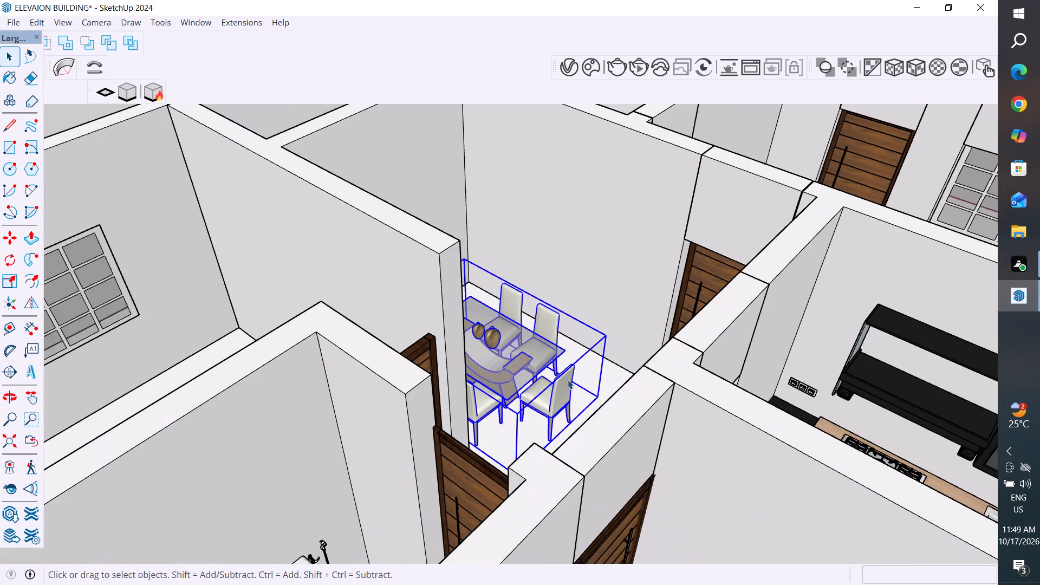
# Move the dining set group about 4 3/4" closer to the end wall of the central room and deselect it.
pyautogui.moveTo(568, 380); pyautogui.dragTo(284, 583, button='middle')
pyautogui.scroll(9, 513, 200)
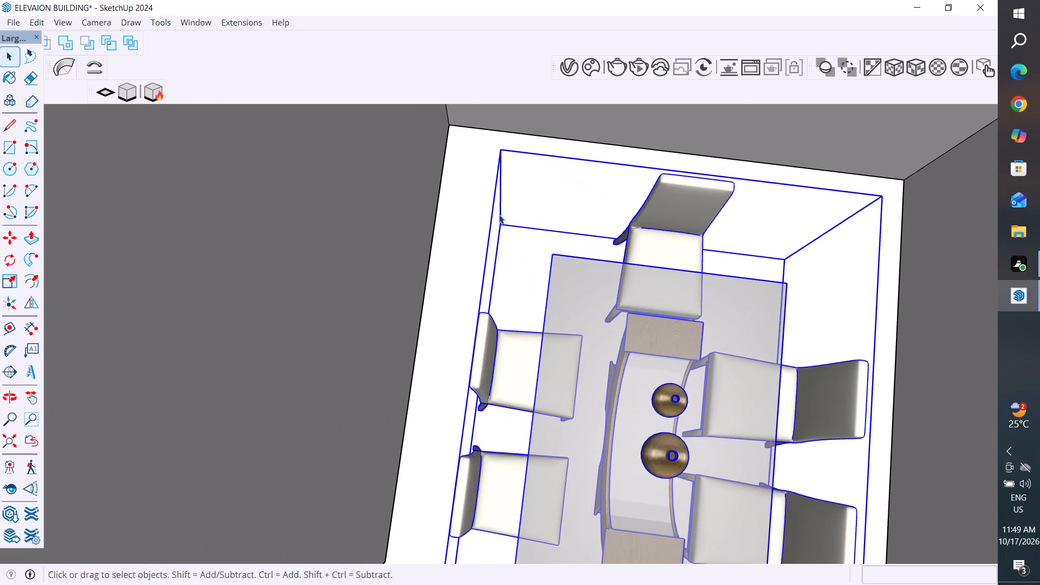
pyautogui.press('m')
pyautogui.click(499, 227)
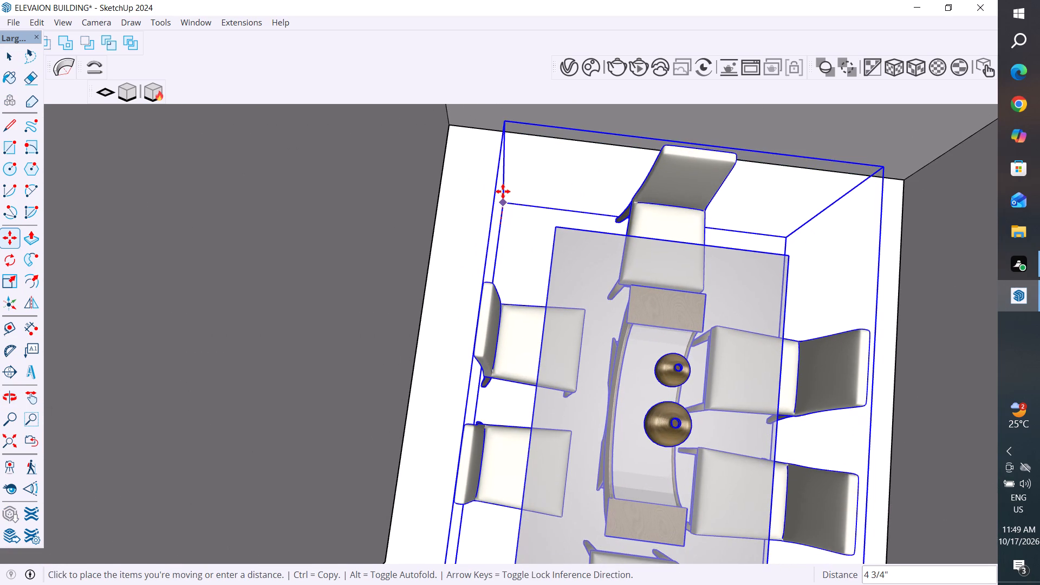
pyautogui.click(503, 191)
pyautogui.scroll(-5, 540, 281)
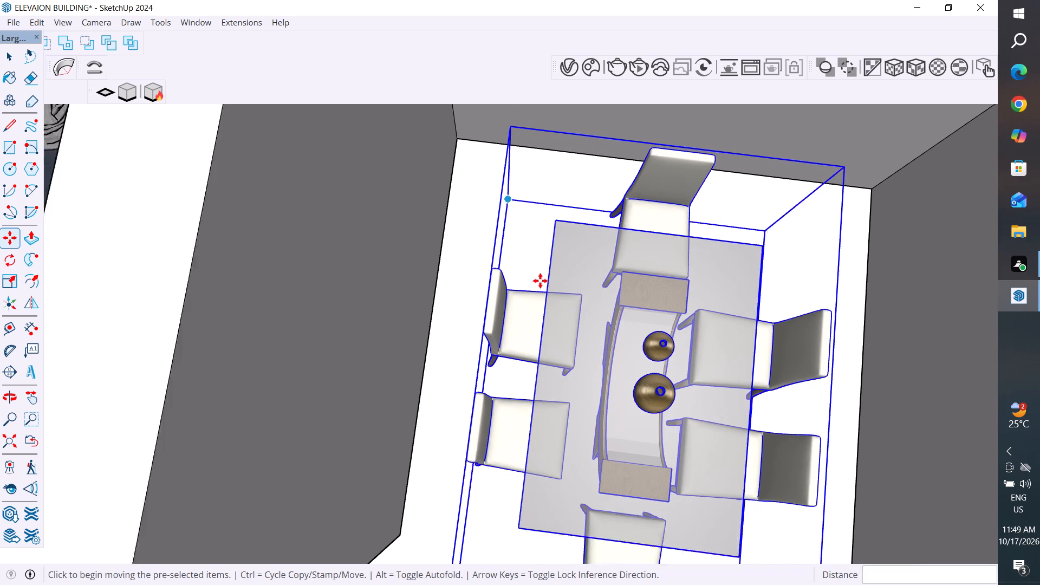
pyautogui.scroll(-8, 540, 281)
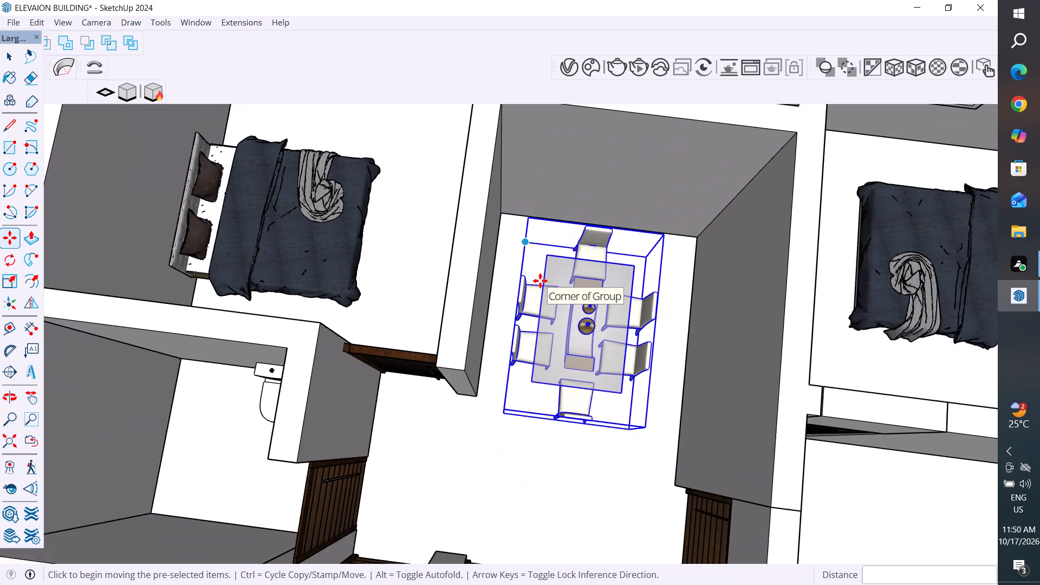
pyautogui.scroll(-5, 540, 281)
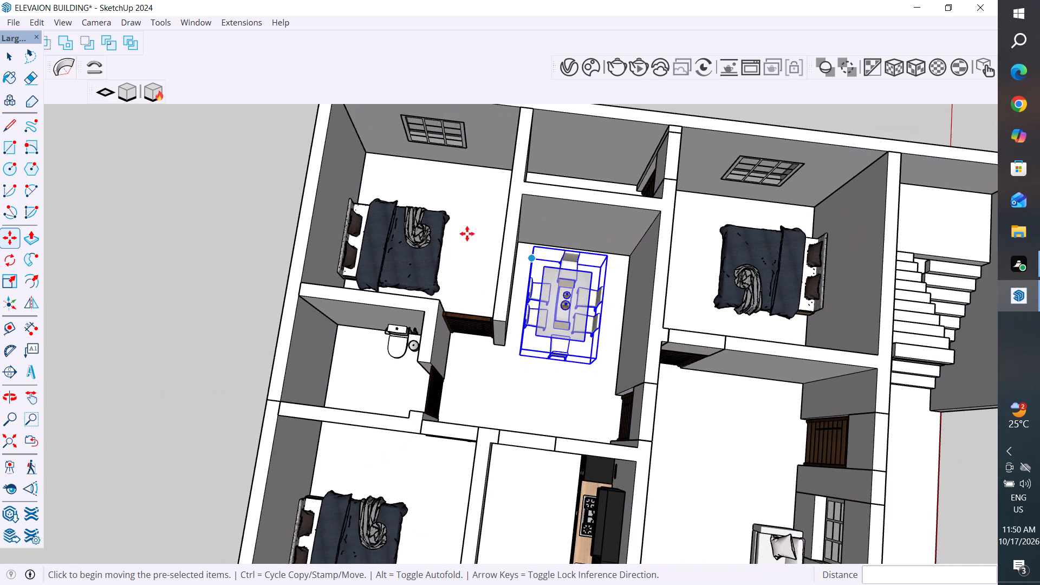
pyautogui.click(11, 55)
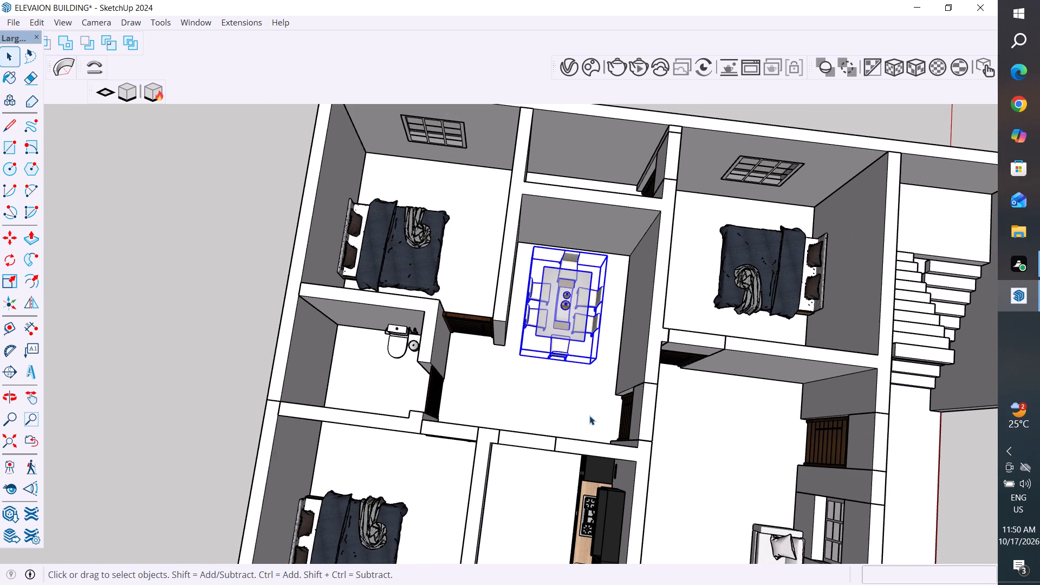
pyautogui.scroll(-5, 589, 415)
pyautogui.moveTo(636, 430); pyautogui.dragTo(526, 310, button='middle')
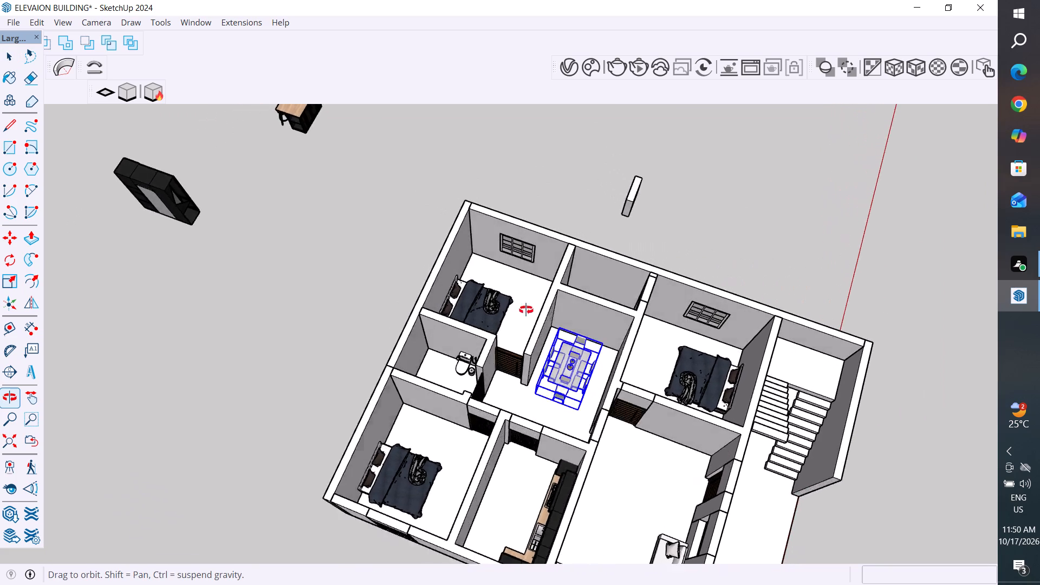
pyautogui.moveTo(526, 310); pyautogui.dragTo(523, 288, button='middle')
pyautogui.click(777, 266)
# Examine the furnished house from several angles, checking the dining area, kitchen, living room, bedrooms and staircase.
pyautogui.scroll(5, 586, 400)
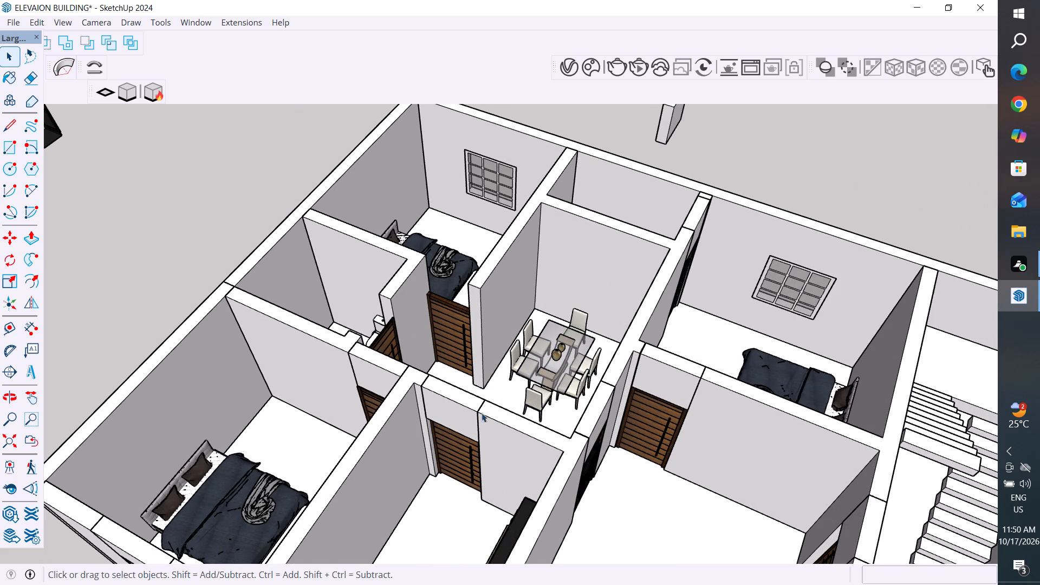
pyautogui.scroll(-6, 460, 425)
pyautogui.scroll(-4, 568, 253)
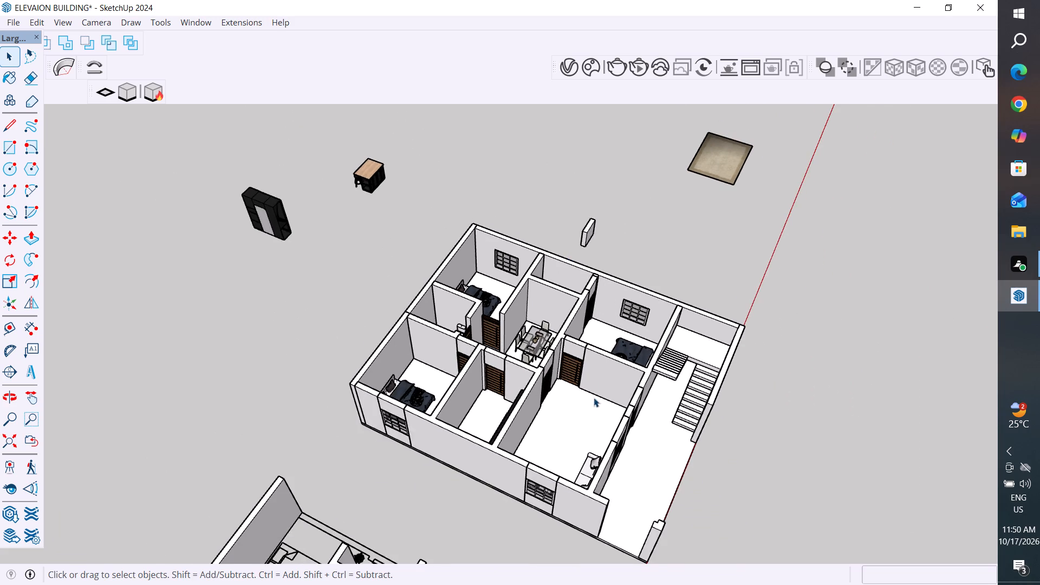
pyautogui.moveTo(594, 398); pyautogui.dragTo(350, 447, button='middle')
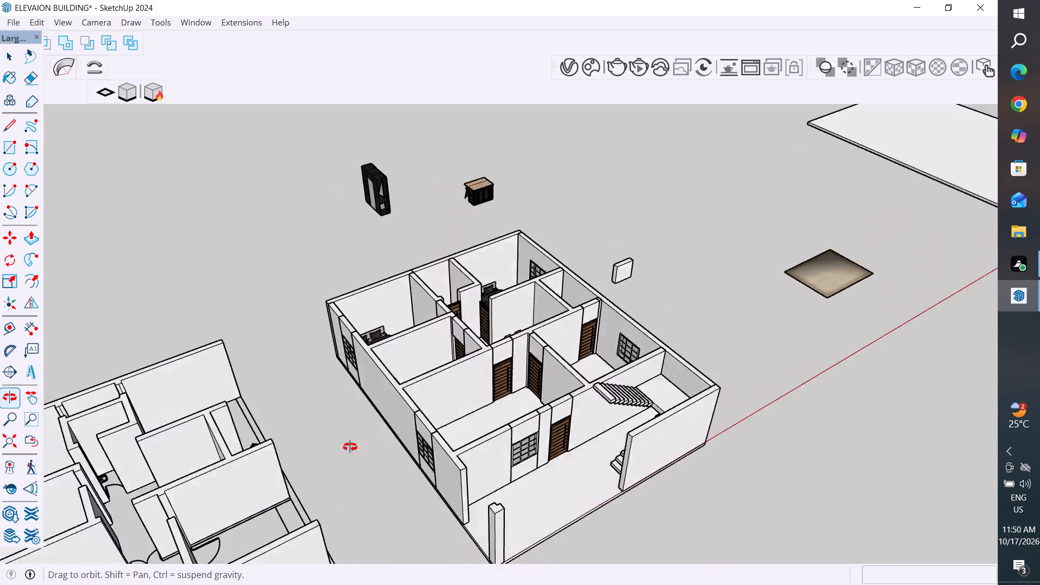
pyautogui.moveTo(350, 447); pyautogui.dragTo(331, 455, button='middle')
pyautogui.scroll(3, 472, 448)
pyautogui.moveTo(473, 448); pyautogui.dragTo(467, 451, button='middle')
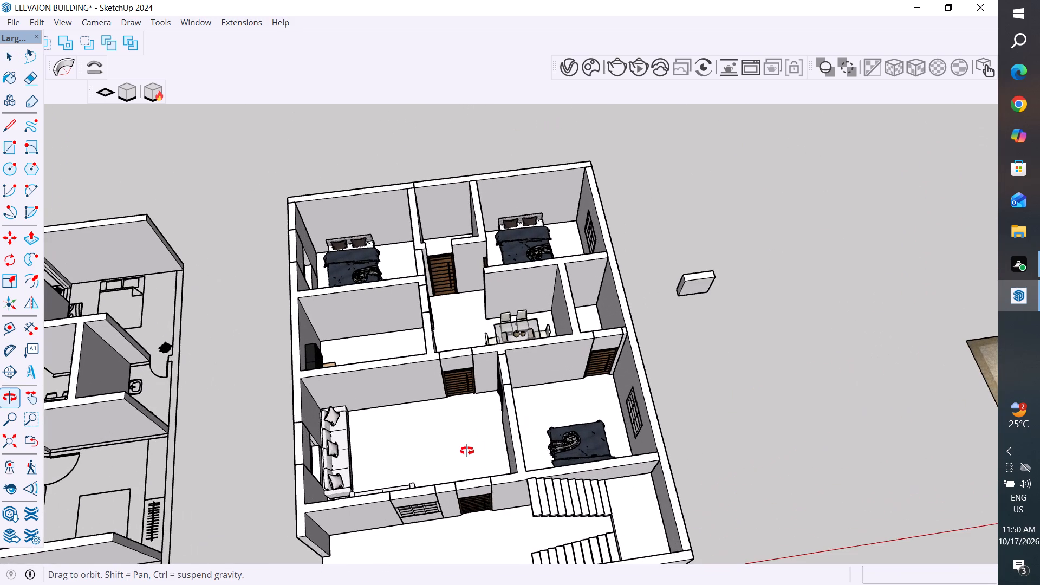
pyautogui.moveTo(467, 451); pyautogui.dragTo(422, 460, button='middle')
pyautogui.scroll(1, 586, 350)
pyautogui.moveTo(587, 361); pyautogui.dragTo(543, 428, button='middle')
pyautogui.moveTo(380, 442); pyautogui.dragTo(405, 338, button='middle')
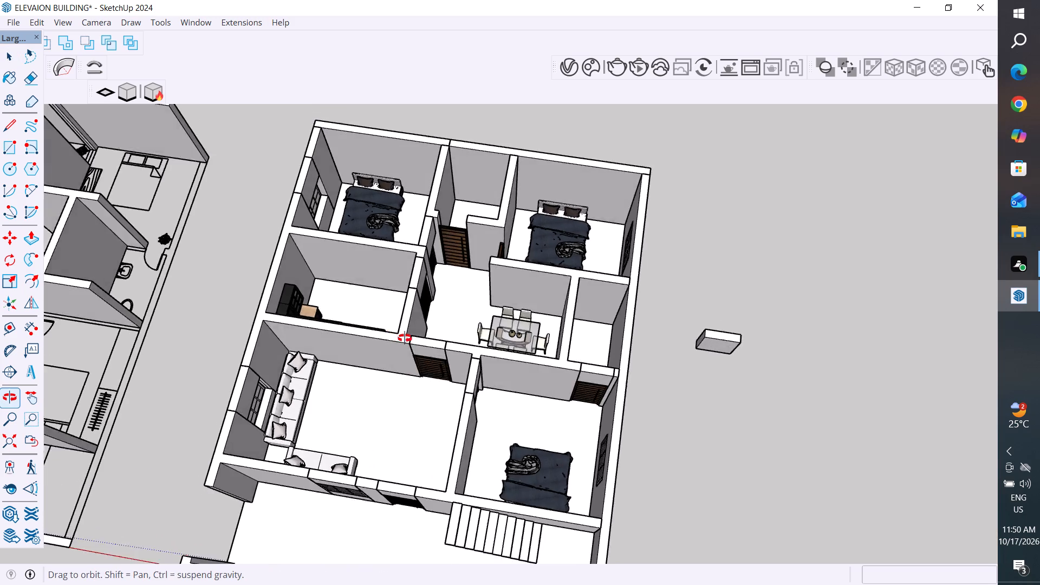
pyautogui.moveTo(405, 338); pyautogui.dragTo(511, 229, button='middle')
pyautogui.scroll(3, 485, 434)
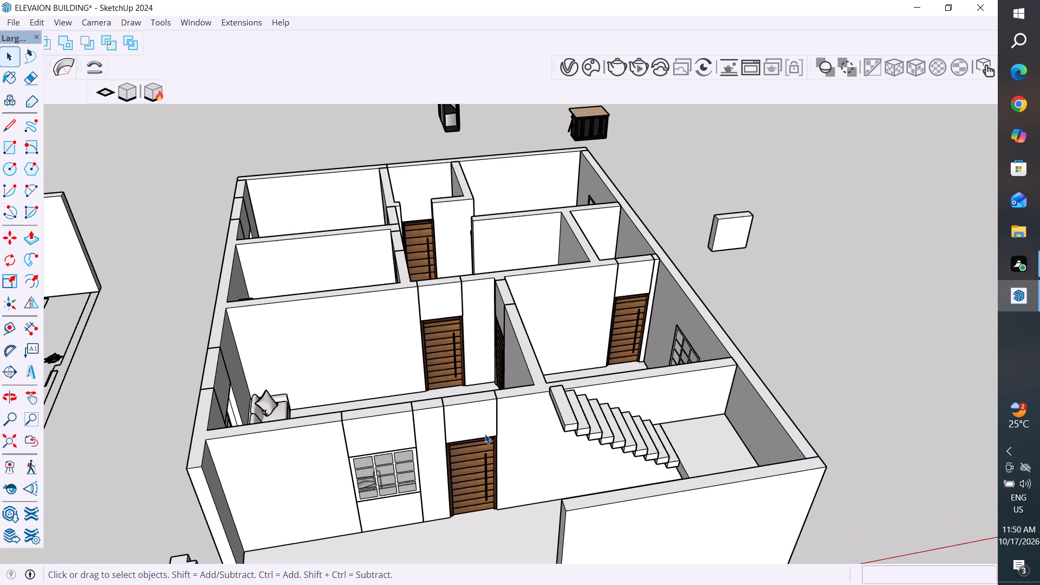
pyautogui.scroll(1, 485, 434)
pyautogui.moveTo(732, 300); pyautogui.dragTo(619, 438, button='middle')
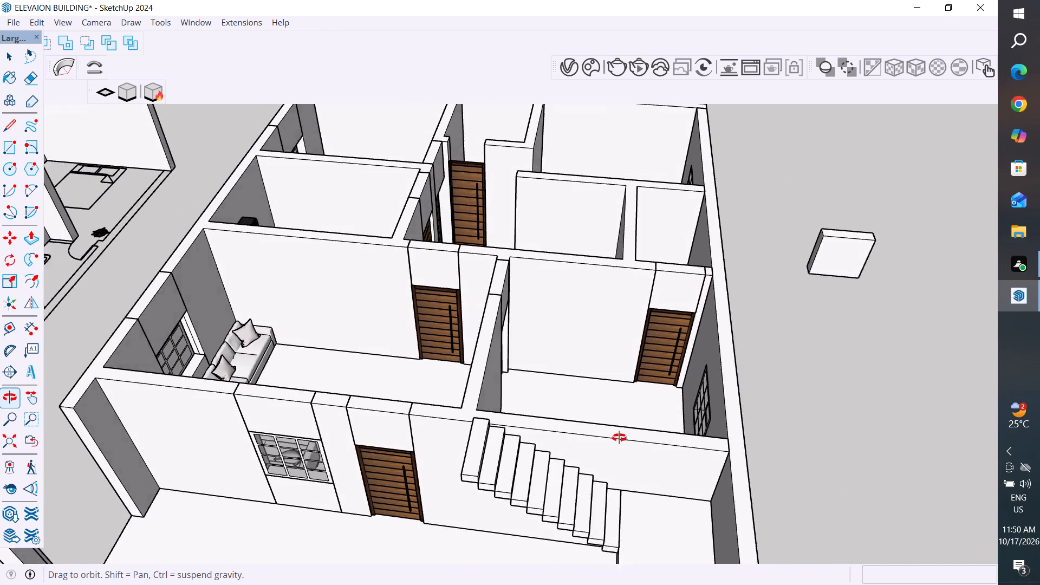
pyautogui.moveTo(619, 438); pyautogui.dragTo(629, 470, button='middle')
pyautogui.scroll(1, 629, 470)
pyautogui.scroll(-3, 636, 418)
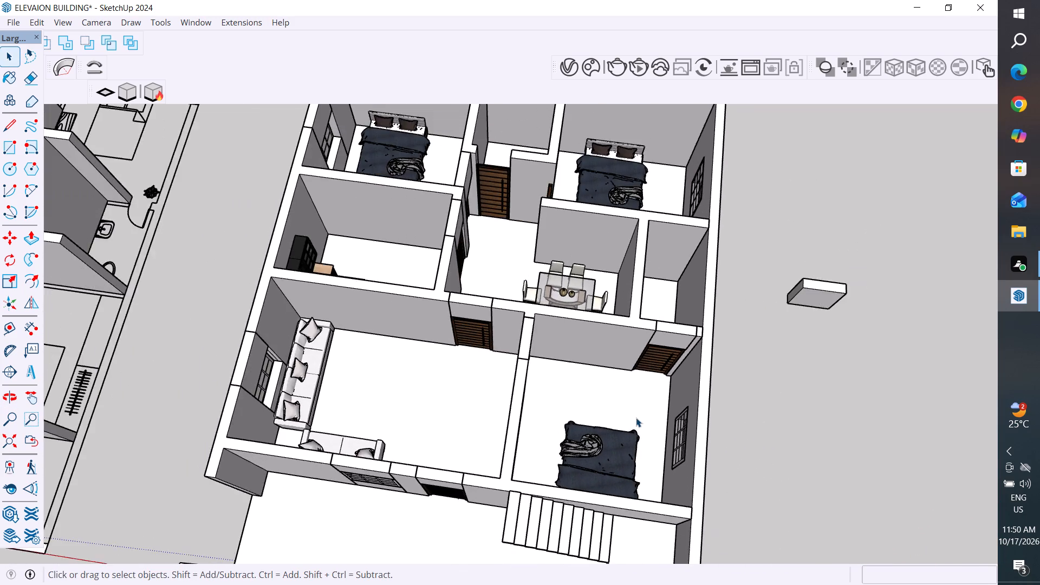
pyautogui.scroll(-3, 636, 418)
pyautogui.scroll(3, 443, 287)
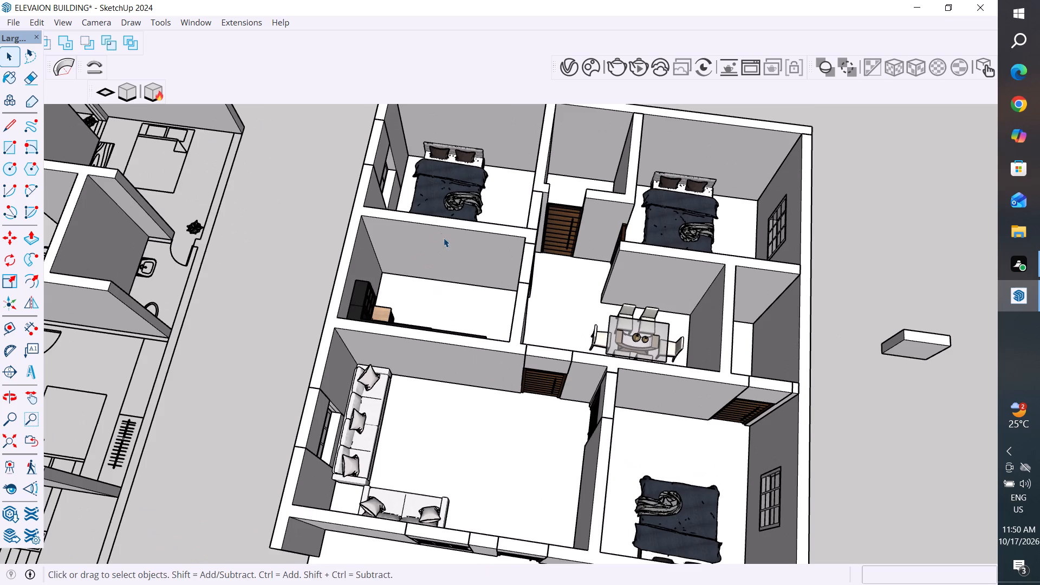
pyautogui.moveTo(444, 238); pyautogui.dragTo(471, 384, button='middle')
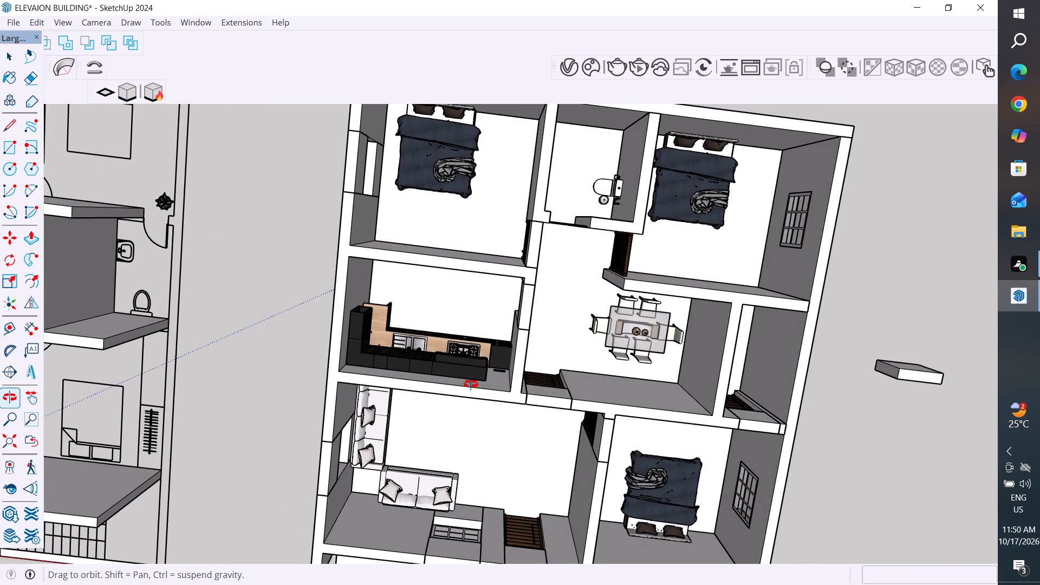
pyautogui.moveTo(471, 384); pyautogui.dragTo(469, 136, button='middle')
pyautogui.scroll(1, 473, 303)
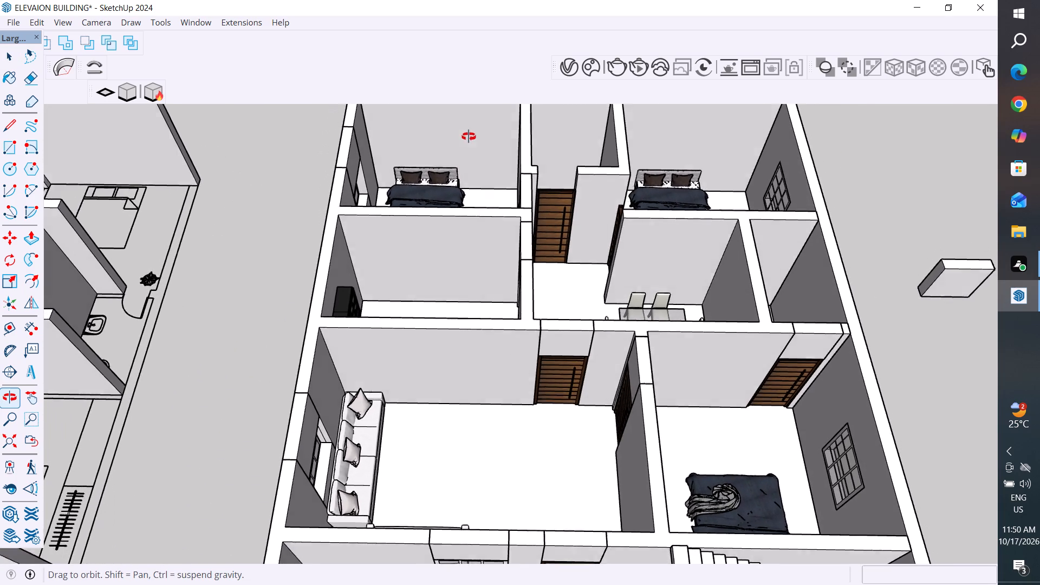
pyautogui.moveTo(469, 136); pyautogui.dragTo(470, 132, button='middle')
pyautogui.scroll(-11, 466, 379)
pyautogui.moveTo(489, 368); pyautogui.dragTo(489, 357, button='middle')
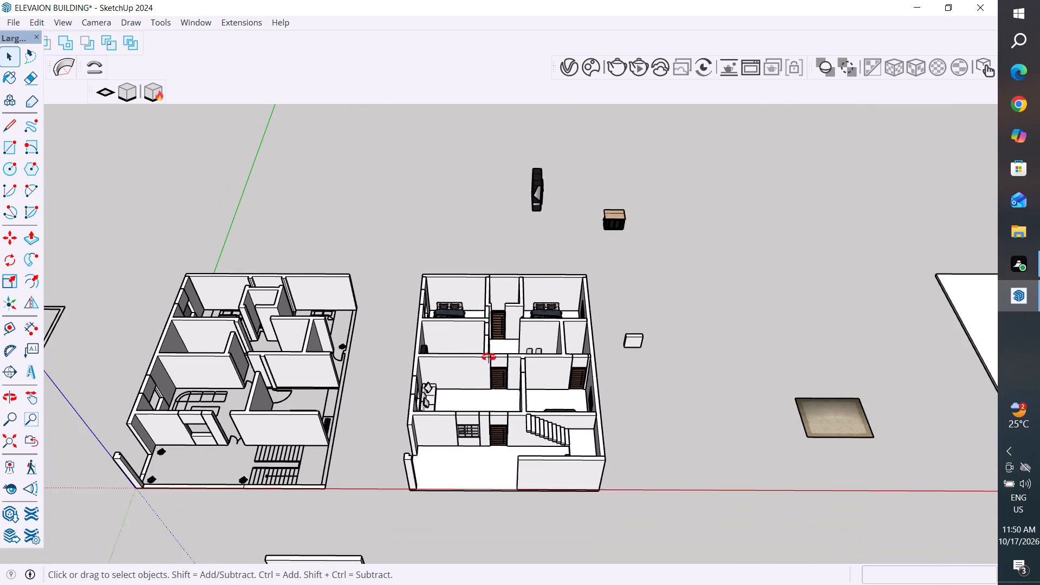
pyautogui.moveTo(489, 357); pyautogui.dragTo(395, 242, button='middle')
# Delete the small loose white block standing outside the house beside its outer side wall.
pyautogui.click(623, 319)
pyautogui.click(612, 318)
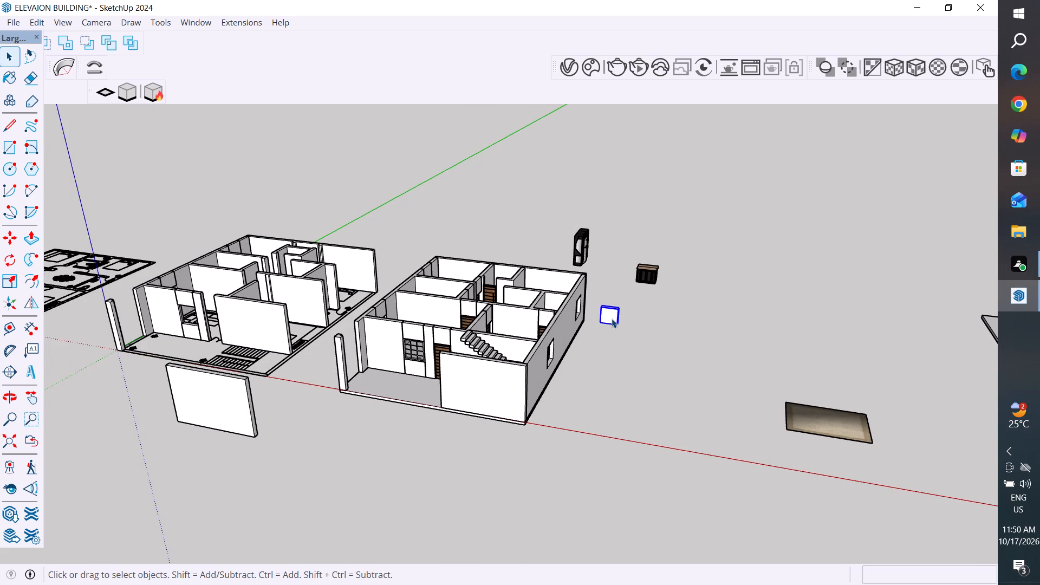
pyautogui.press('Delete')
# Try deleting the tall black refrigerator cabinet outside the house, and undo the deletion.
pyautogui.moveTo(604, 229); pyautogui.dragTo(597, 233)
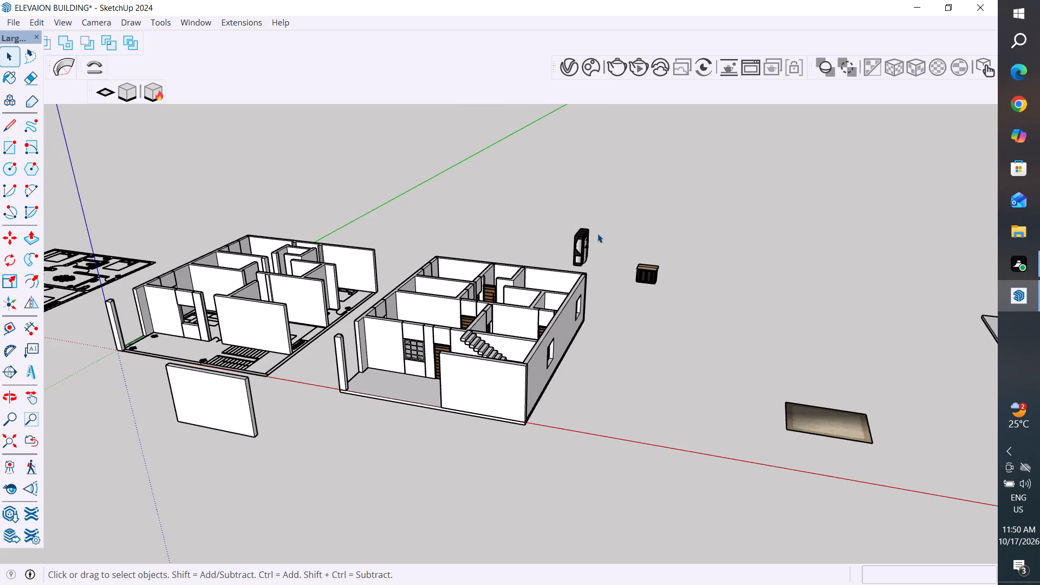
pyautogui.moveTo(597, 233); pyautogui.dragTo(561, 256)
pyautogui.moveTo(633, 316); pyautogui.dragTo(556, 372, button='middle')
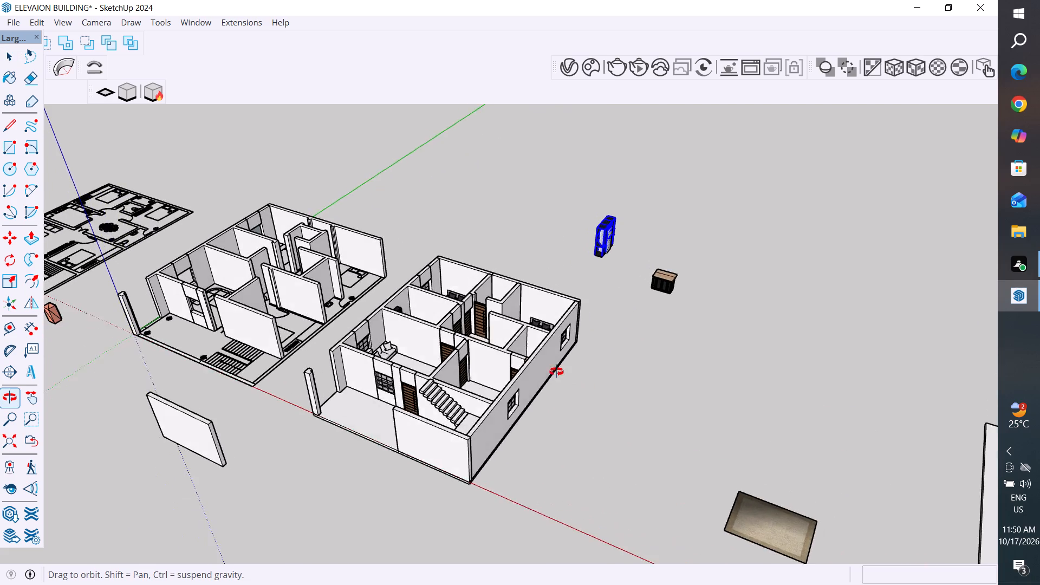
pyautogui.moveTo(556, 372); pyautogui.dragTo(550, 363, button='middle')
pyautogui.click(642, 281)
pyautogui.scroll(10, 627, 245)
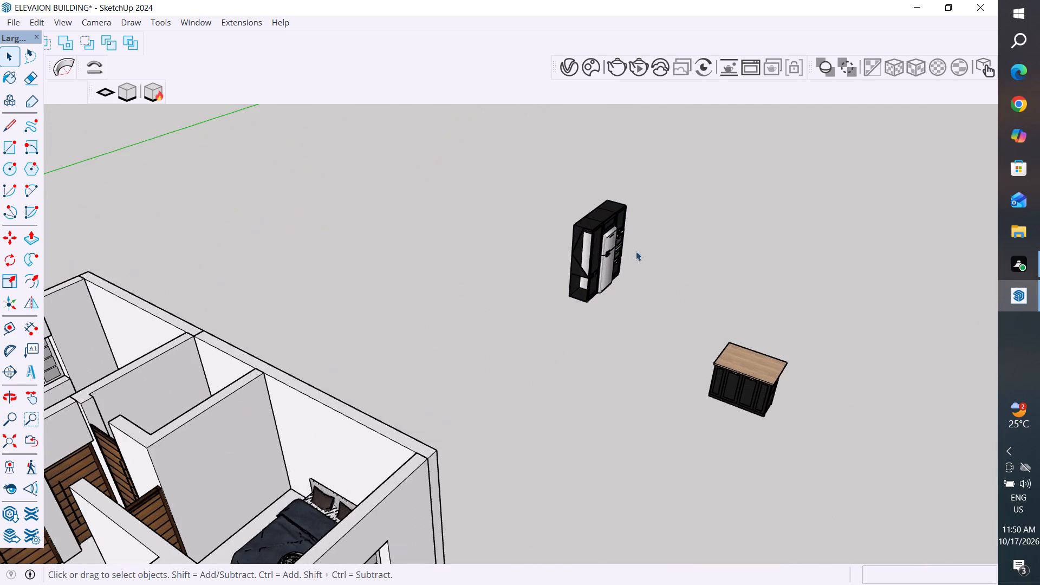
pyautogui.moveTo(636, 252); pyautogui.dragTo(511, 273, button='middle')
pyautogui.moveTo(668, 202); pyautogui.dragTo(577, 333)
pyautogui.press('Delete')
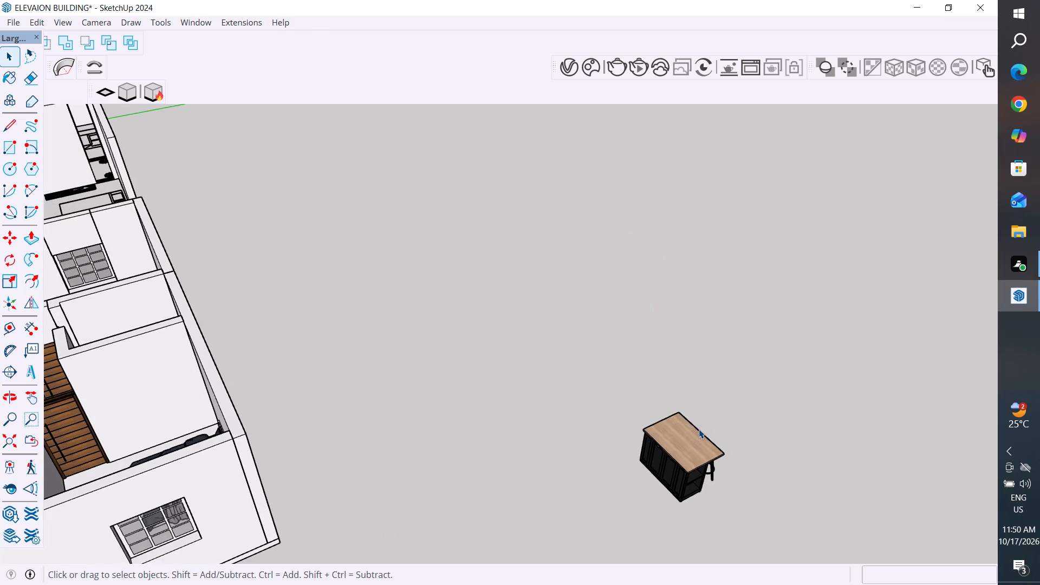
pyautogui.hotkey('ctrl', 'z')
# Move the tall black refrigerator cabinet 21' 9 13/16" to stand beside the wood-topped kitchen island outside the house.
pyautogui.click(662, 357)
pyautogui.moveTo(689, 207); pyautogui.dragTo(554, 331)
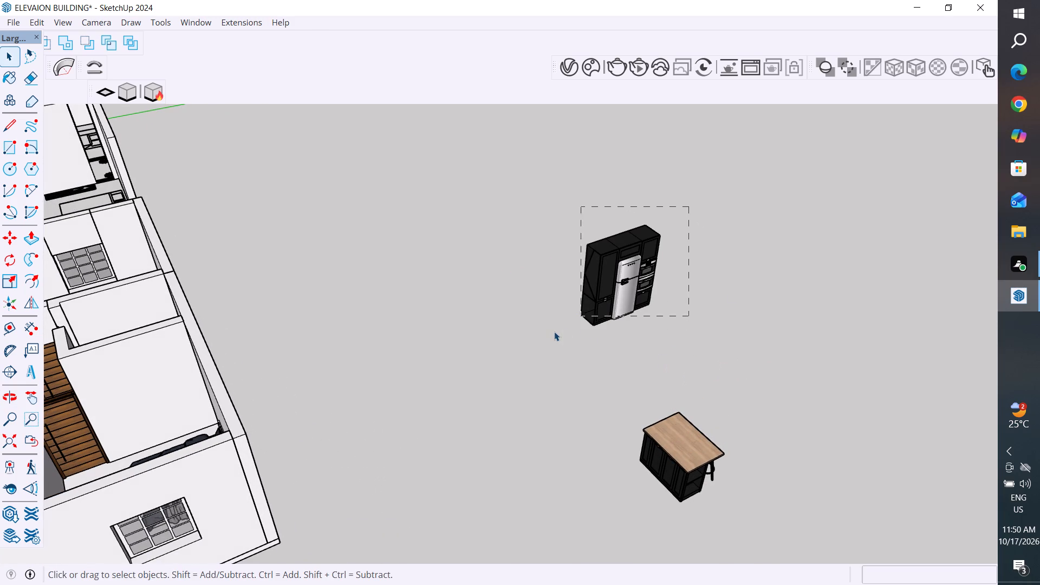
pyautogui.moveTo(554, 331); pyautogui.dragTo(549, 333)
pyautogui.press('m')
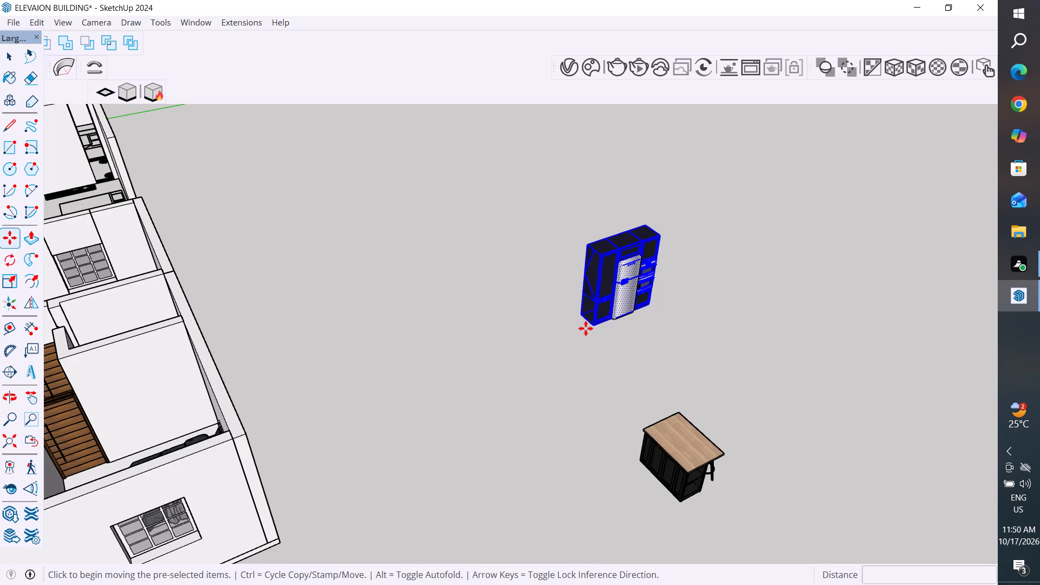
pyautogui.click(594, 327)
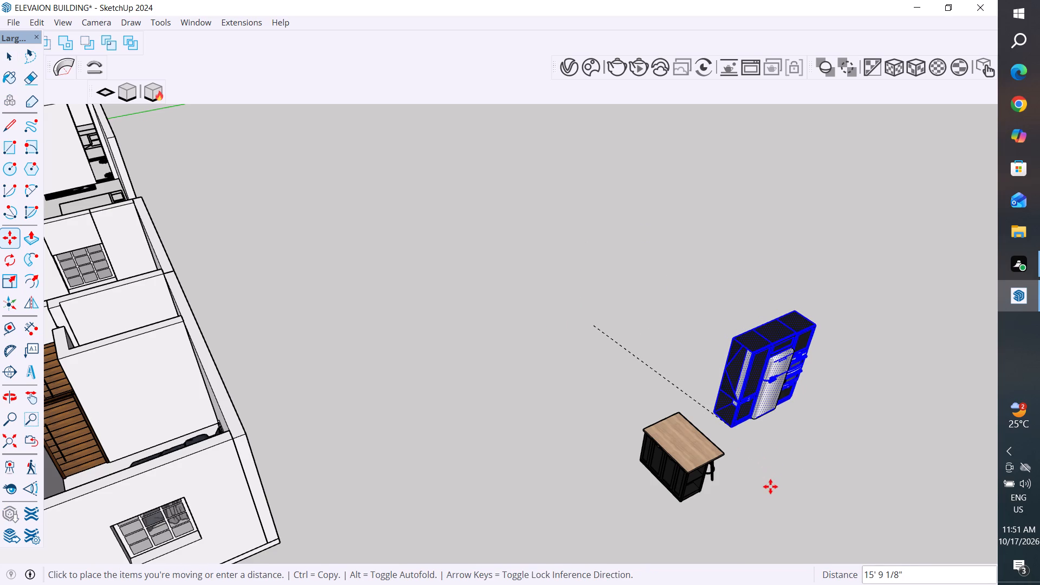
pyautogui.click(760, 499)
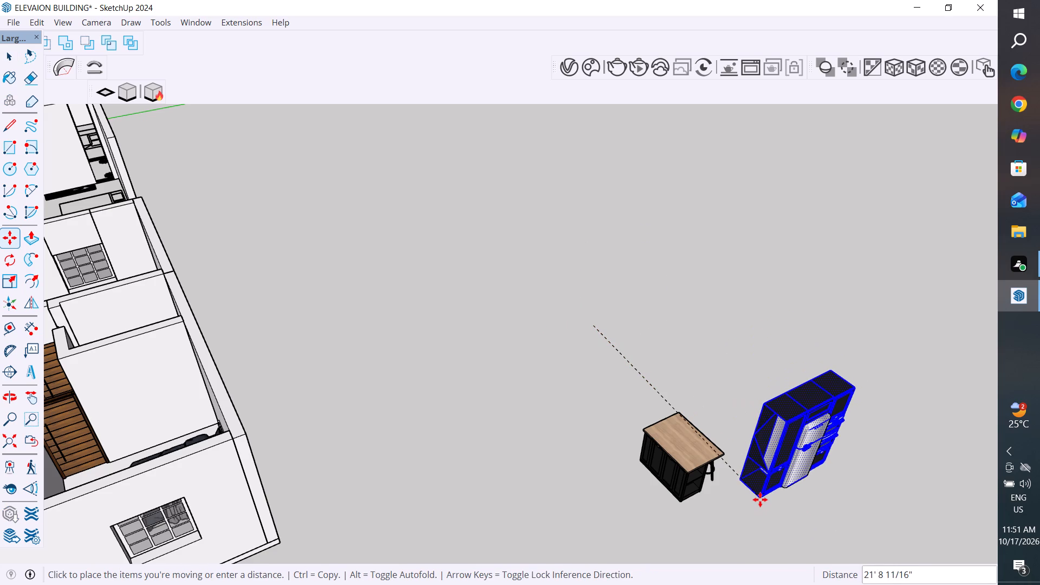
pyautogui.click(13, 61)
pyautogui.click(327, 252)
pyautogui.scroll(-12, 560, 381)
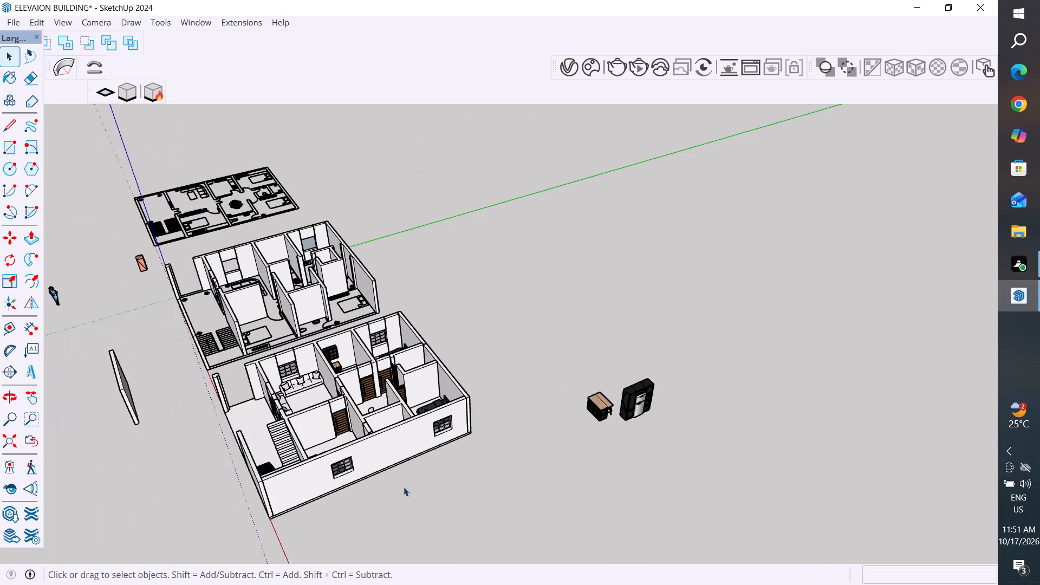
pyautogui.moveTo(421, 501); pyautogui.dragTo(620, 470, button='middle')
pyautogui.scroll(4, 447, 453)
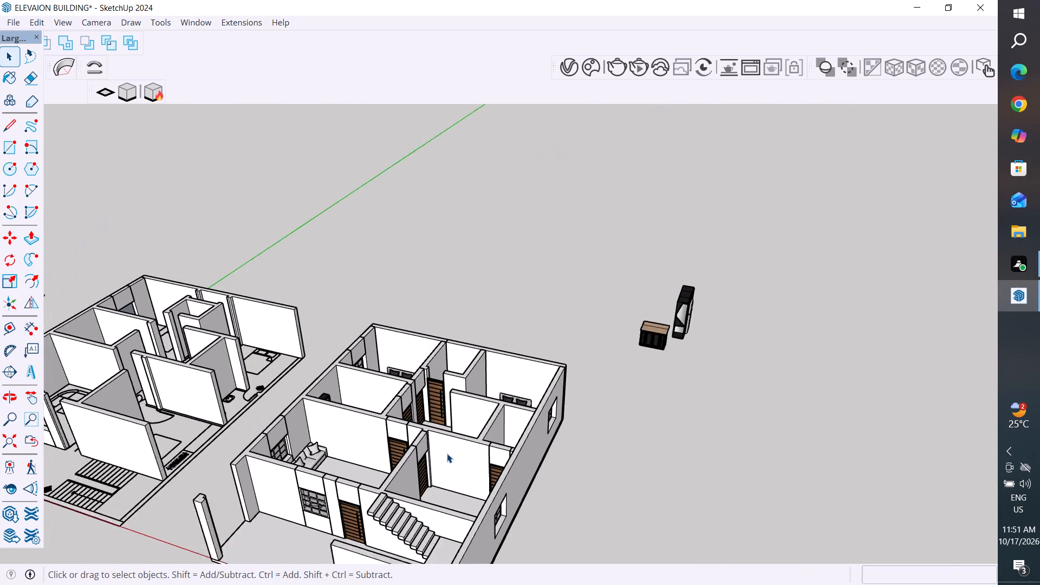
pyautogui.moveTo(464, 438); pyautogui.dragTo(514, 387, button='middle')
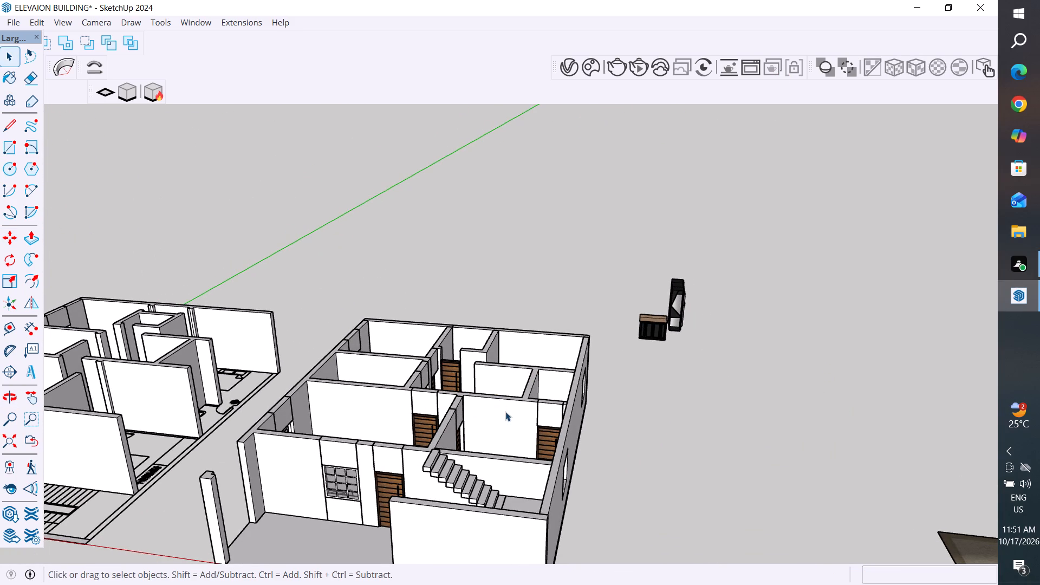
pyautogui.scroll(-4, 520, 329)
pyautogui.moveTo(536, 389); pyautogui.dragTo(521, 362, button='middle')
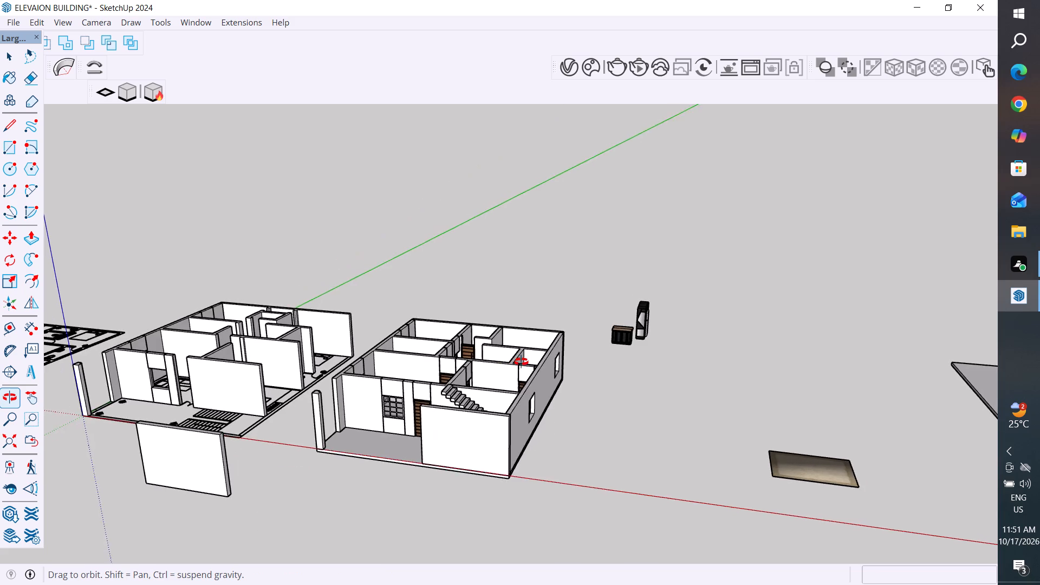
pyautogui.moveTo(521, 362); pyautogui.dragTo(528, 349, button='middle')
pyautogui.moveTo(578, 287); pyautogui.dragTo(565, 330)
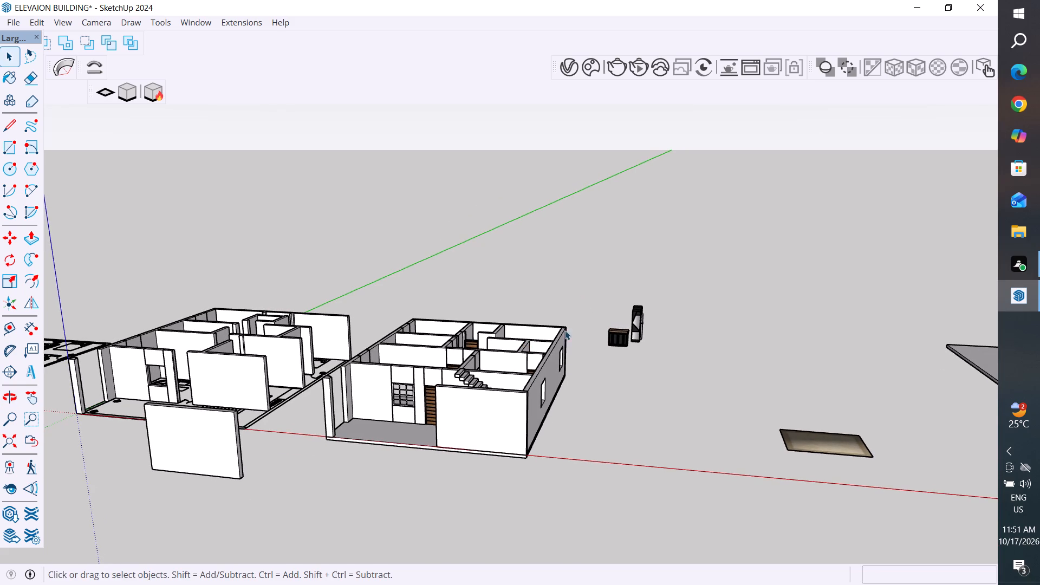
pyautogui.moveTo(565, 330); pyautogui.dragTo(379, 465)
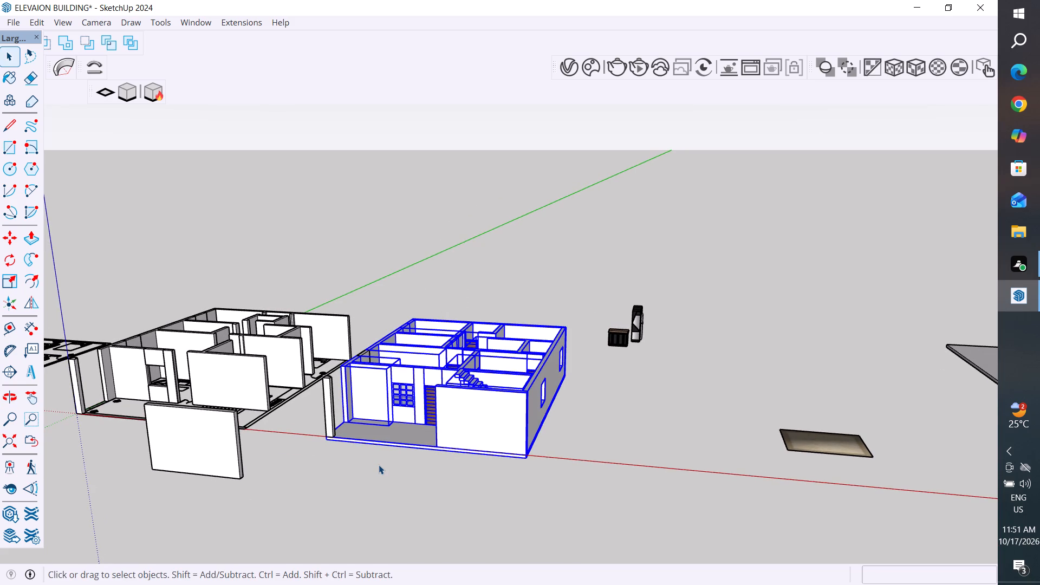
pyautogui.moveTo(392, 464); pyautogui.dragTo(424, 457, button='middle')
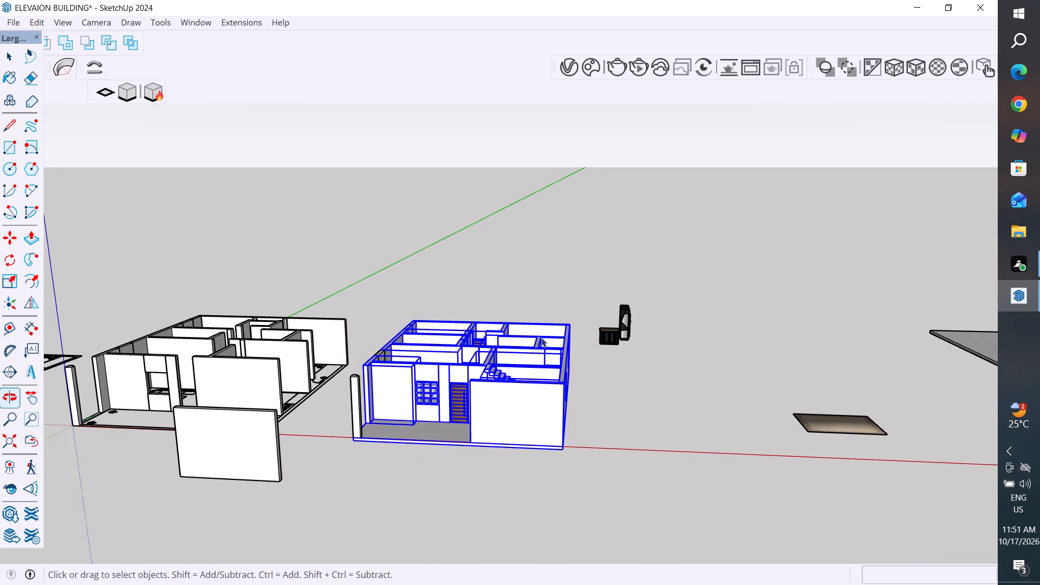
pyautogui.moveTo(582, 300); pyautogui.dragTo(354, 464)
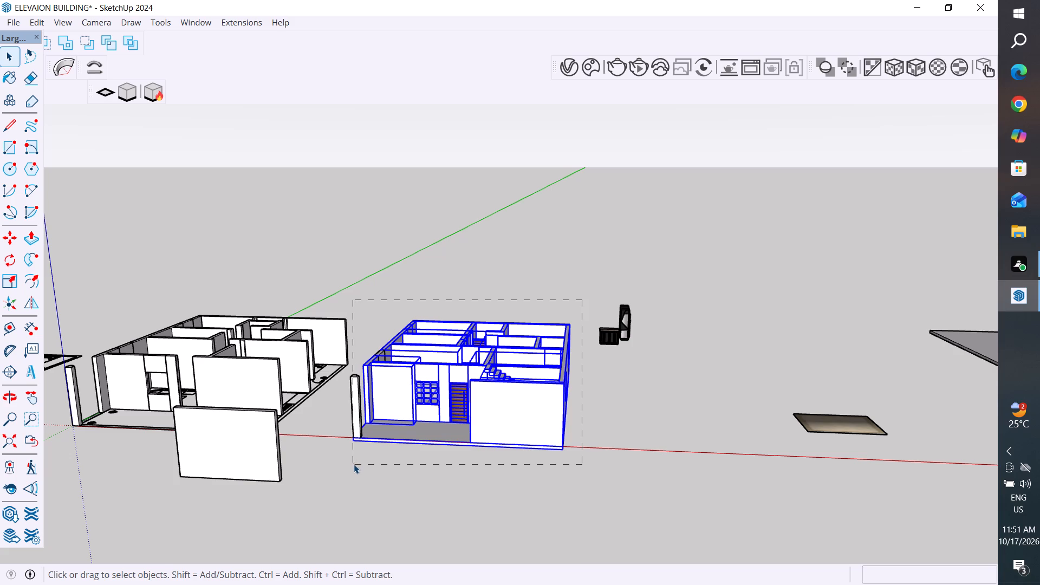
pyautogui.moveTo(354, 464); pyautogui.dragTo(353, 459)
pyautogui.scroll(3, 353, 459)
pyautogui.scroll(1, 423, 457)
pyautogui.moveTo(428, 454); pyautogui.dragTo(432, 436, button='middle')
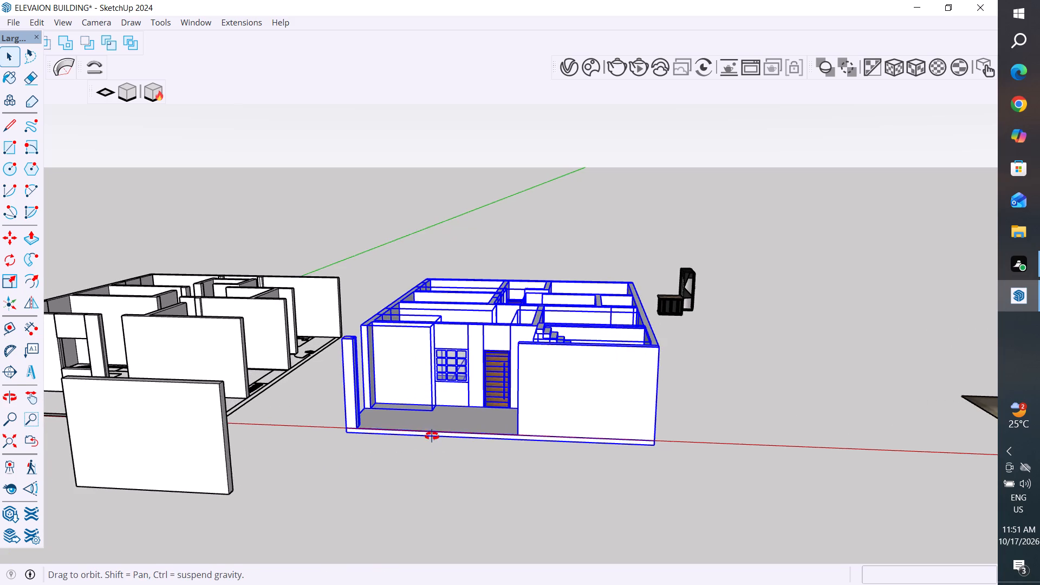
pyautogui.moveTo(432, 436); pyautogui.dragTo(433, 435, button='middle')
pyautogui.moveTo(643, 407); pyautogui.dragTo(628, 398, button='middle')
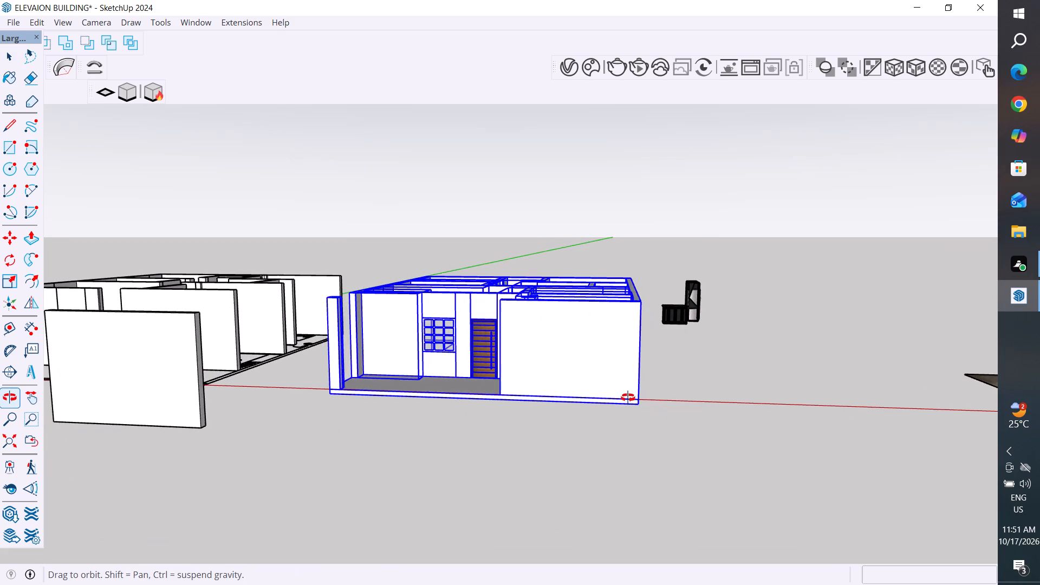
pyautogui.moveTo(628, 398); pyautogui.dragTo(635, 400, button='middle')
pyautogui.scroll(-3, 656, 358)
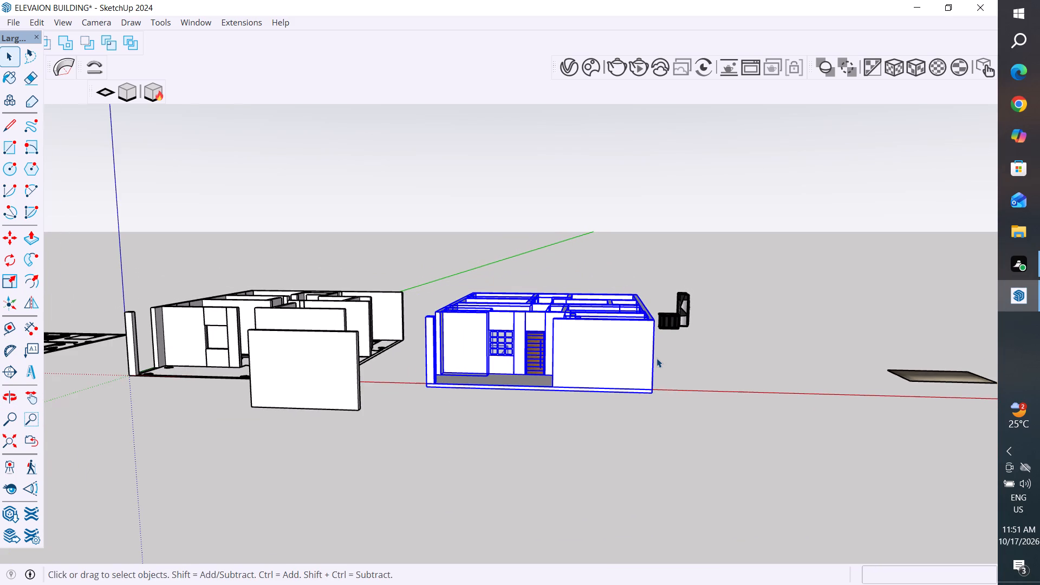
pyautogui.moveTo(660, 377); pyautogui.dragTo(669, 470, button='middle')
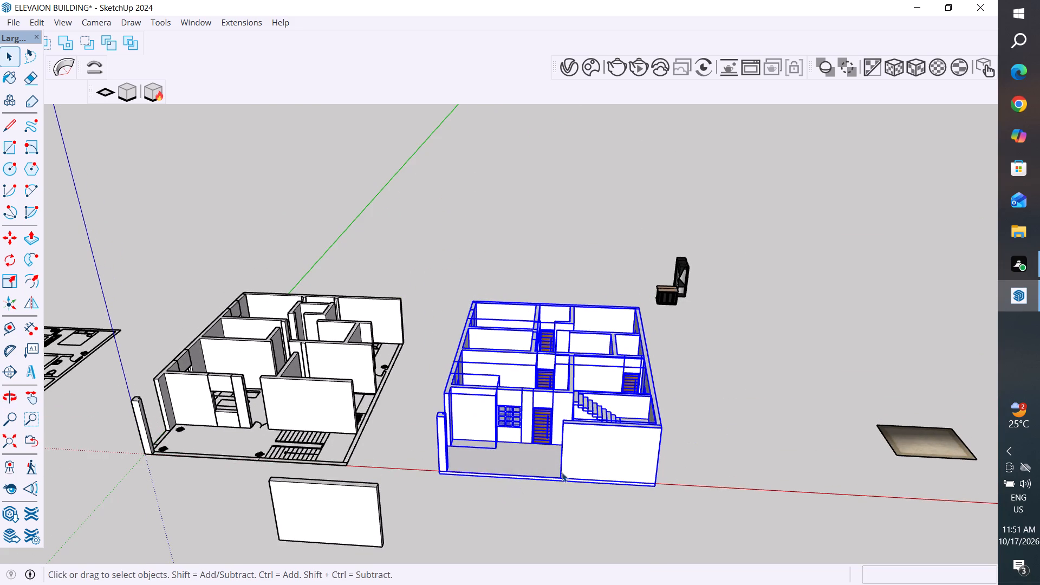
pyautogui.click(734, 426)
# Move the furnished house's floor slab 50' 4" along the red axis, clear of the walls.
pyautogui.click(536, 476)
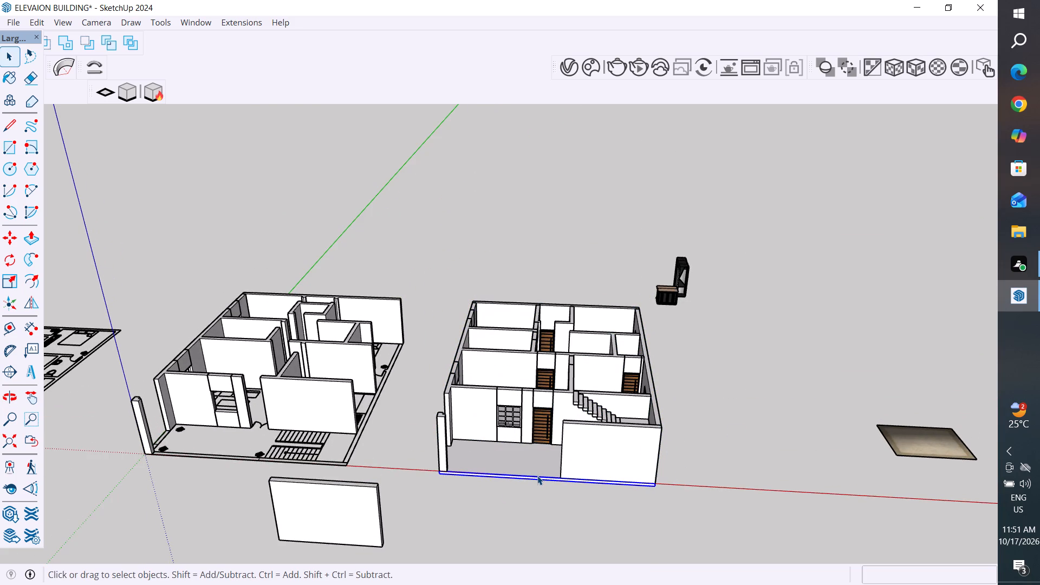
pyautogui.press('m')
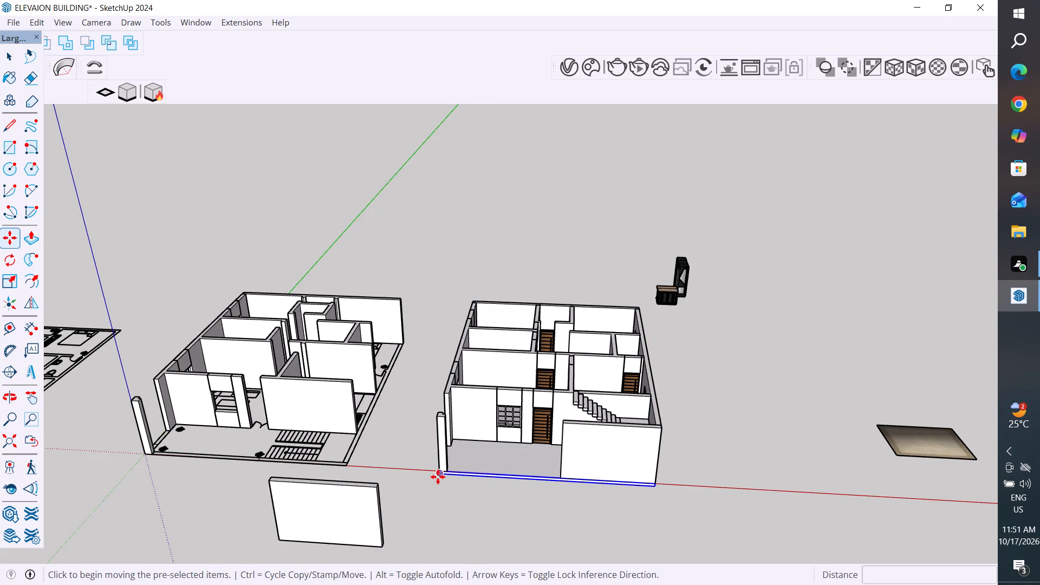
pyautogui.click(438, 477)
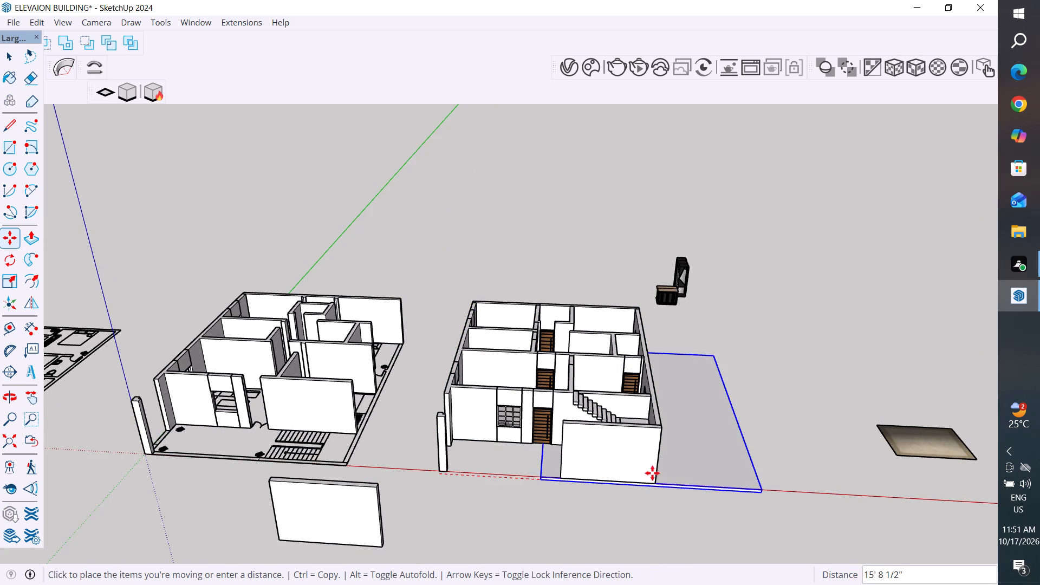
pyautogui.scroll(3, 772, 490)
pyautogui.click(772, 490)
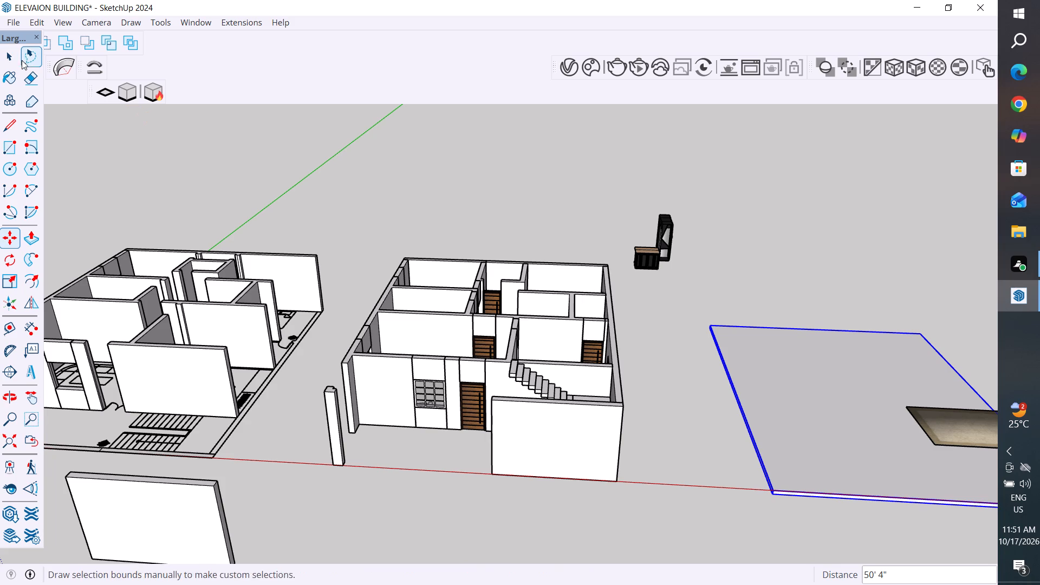
pyautogui.click(6, 61)
pyautogui.click(243, 144)
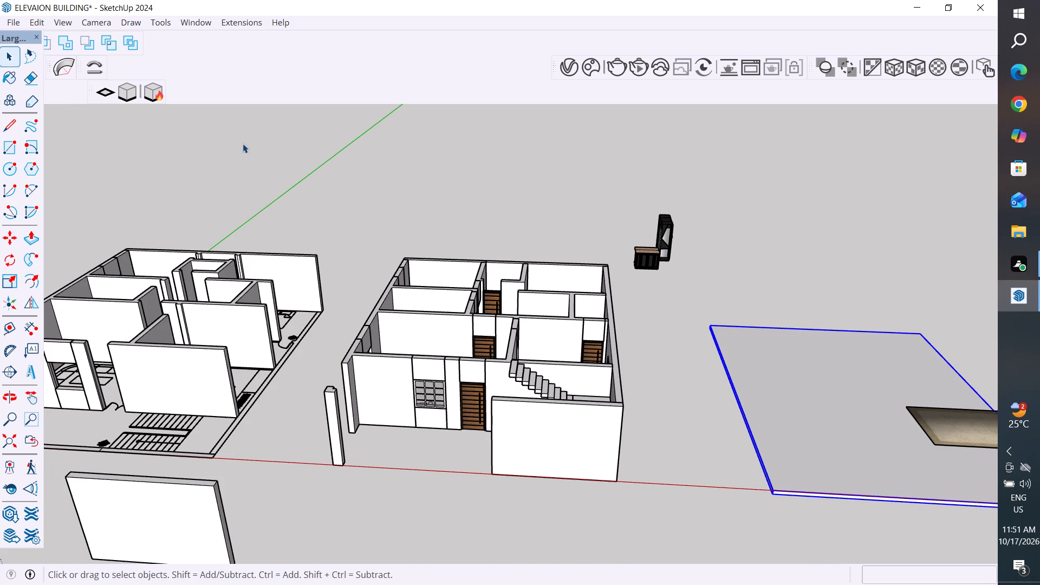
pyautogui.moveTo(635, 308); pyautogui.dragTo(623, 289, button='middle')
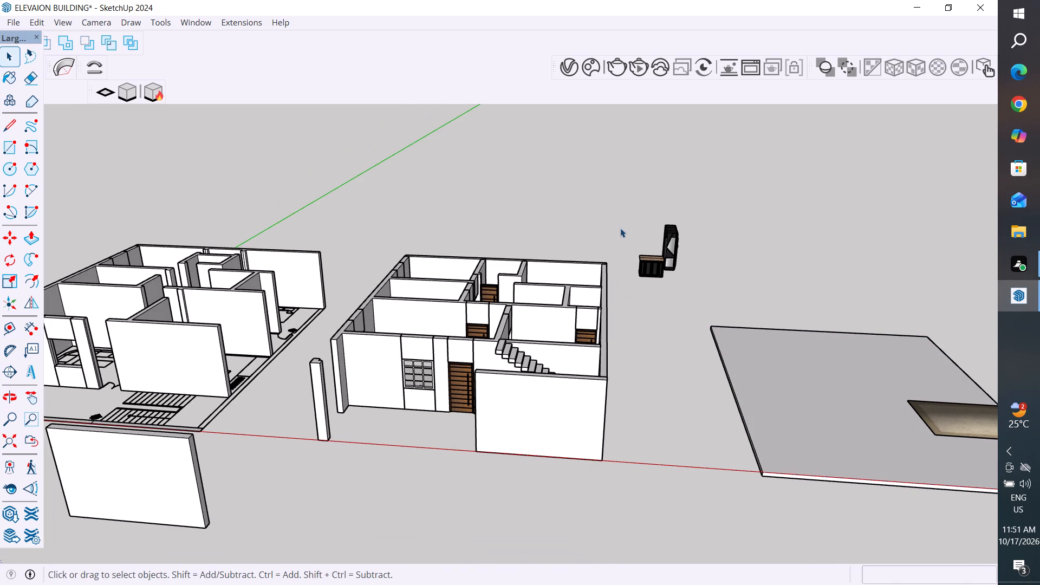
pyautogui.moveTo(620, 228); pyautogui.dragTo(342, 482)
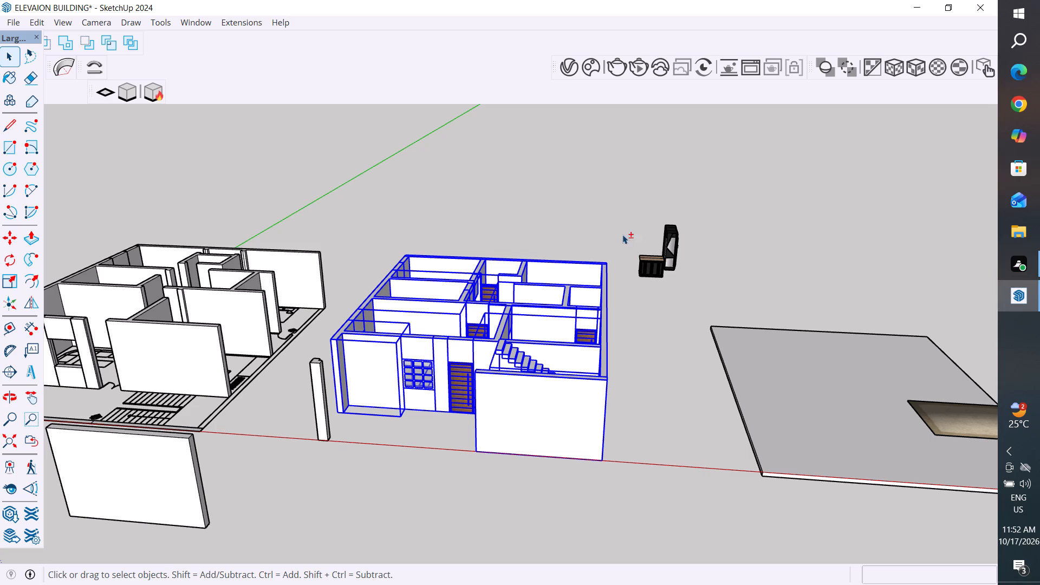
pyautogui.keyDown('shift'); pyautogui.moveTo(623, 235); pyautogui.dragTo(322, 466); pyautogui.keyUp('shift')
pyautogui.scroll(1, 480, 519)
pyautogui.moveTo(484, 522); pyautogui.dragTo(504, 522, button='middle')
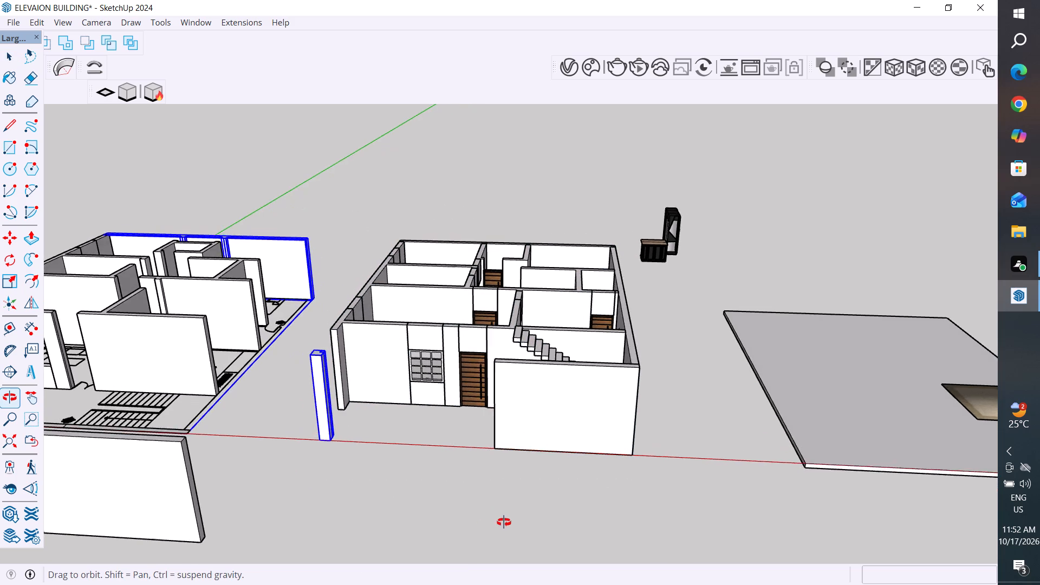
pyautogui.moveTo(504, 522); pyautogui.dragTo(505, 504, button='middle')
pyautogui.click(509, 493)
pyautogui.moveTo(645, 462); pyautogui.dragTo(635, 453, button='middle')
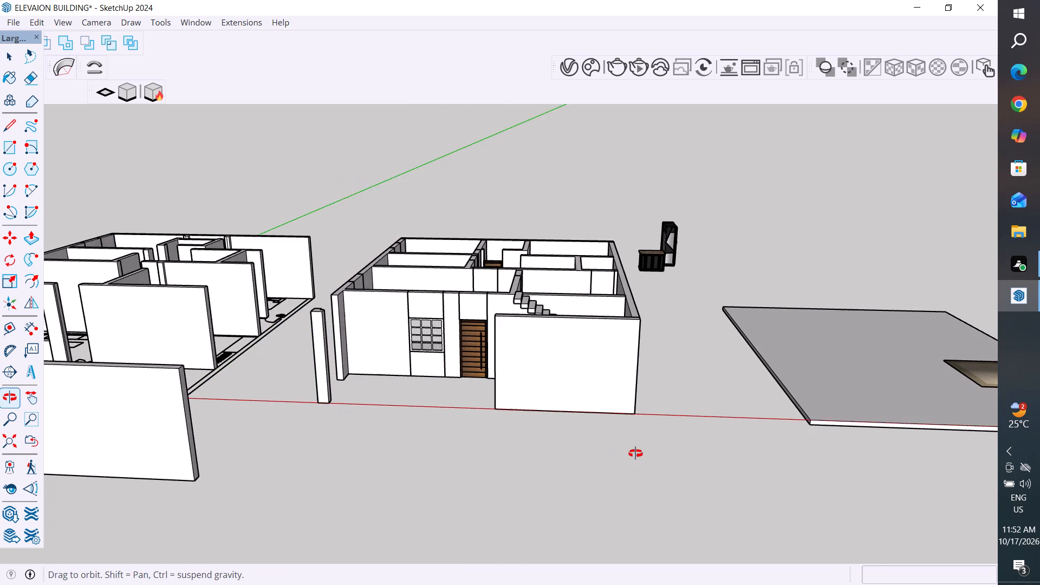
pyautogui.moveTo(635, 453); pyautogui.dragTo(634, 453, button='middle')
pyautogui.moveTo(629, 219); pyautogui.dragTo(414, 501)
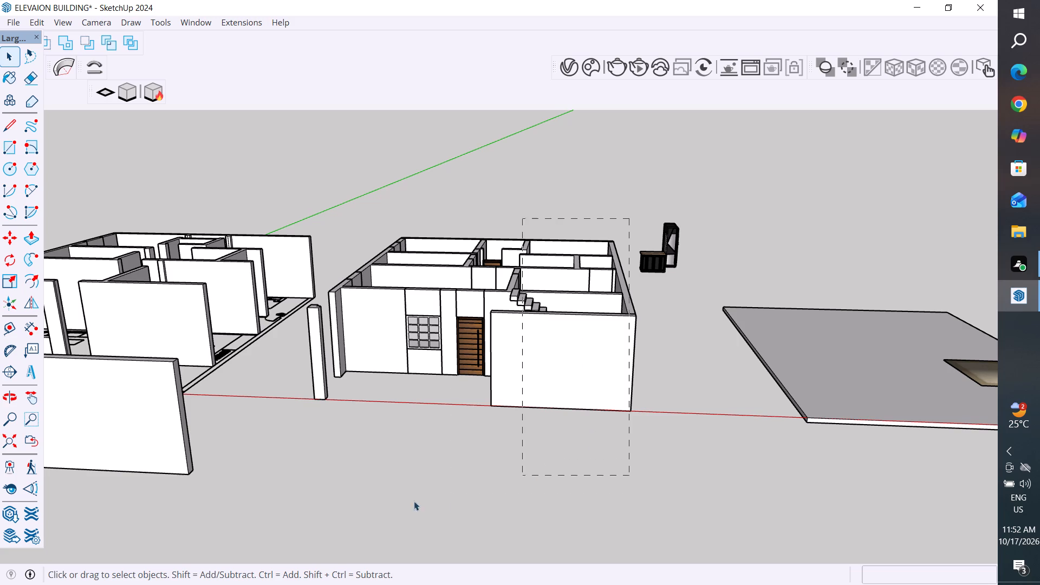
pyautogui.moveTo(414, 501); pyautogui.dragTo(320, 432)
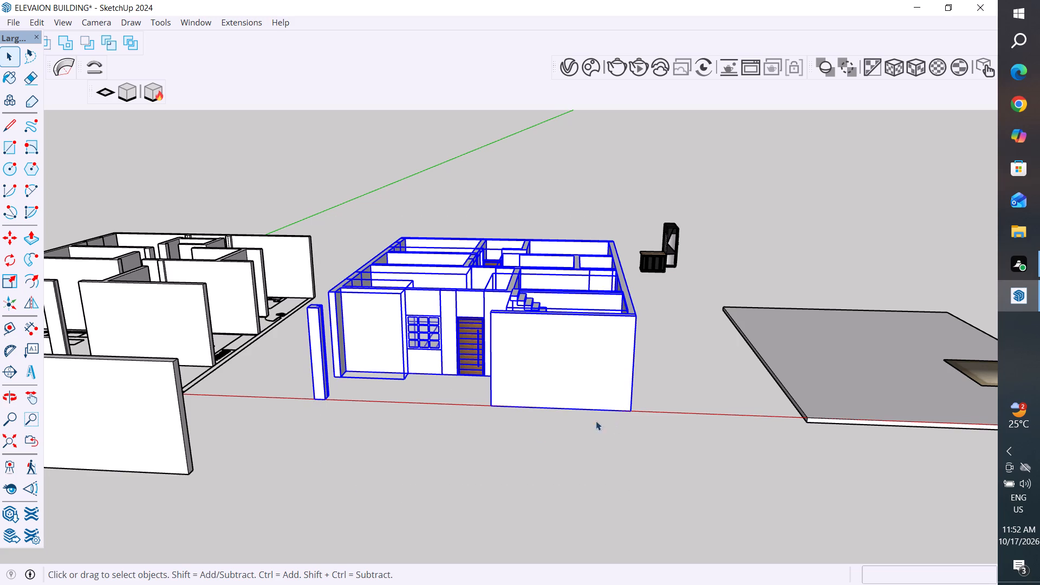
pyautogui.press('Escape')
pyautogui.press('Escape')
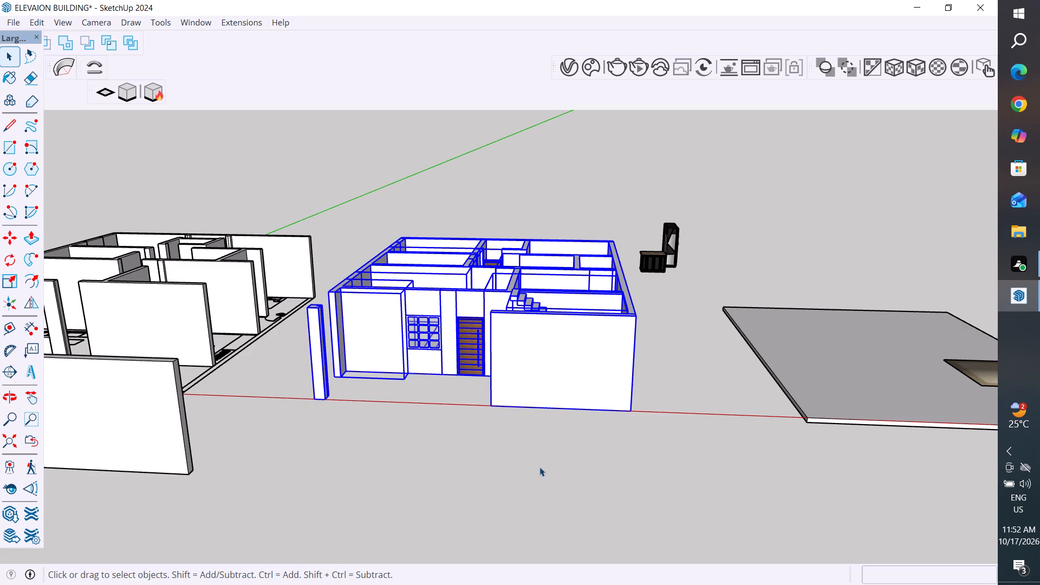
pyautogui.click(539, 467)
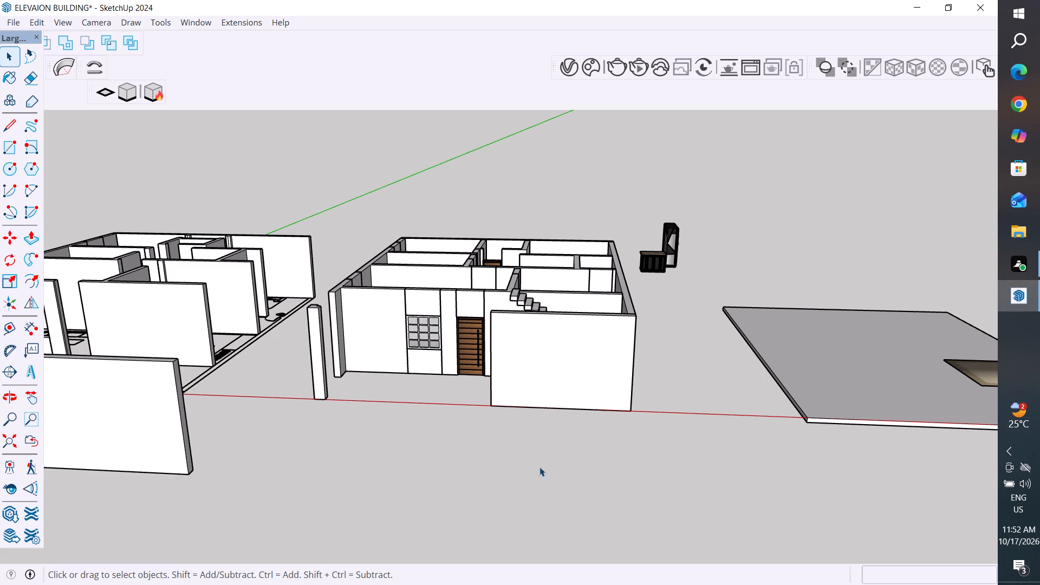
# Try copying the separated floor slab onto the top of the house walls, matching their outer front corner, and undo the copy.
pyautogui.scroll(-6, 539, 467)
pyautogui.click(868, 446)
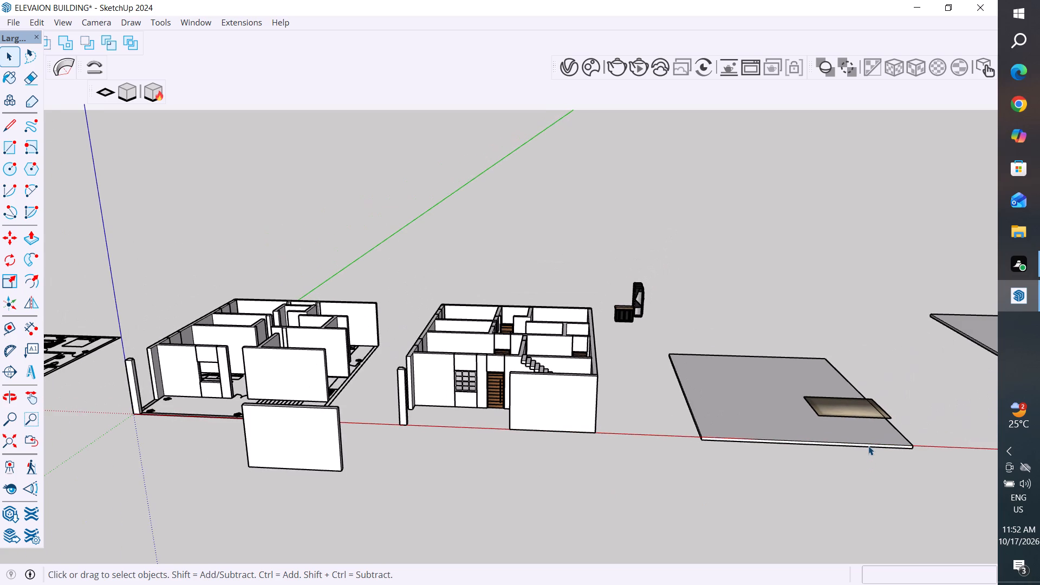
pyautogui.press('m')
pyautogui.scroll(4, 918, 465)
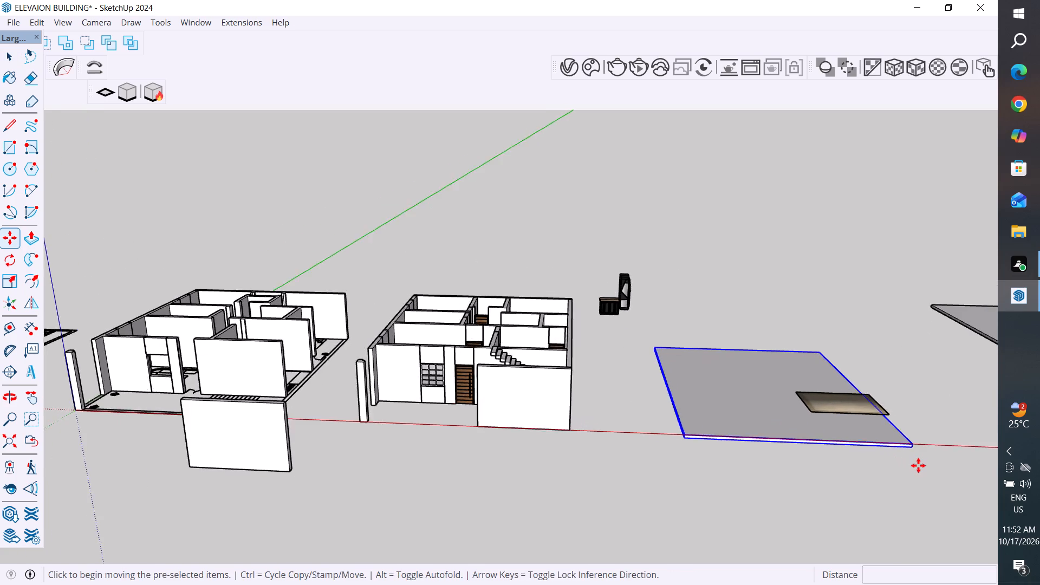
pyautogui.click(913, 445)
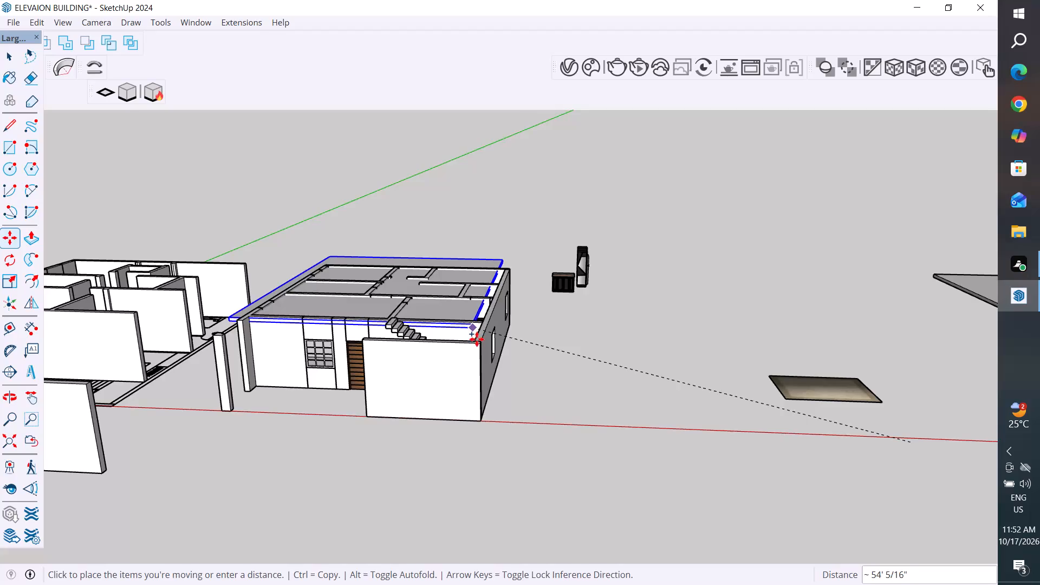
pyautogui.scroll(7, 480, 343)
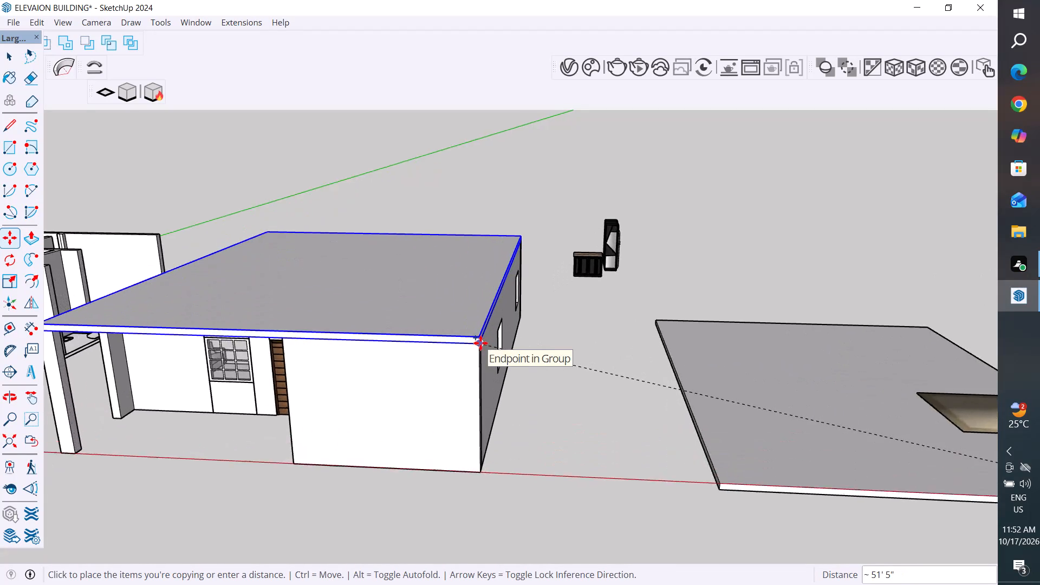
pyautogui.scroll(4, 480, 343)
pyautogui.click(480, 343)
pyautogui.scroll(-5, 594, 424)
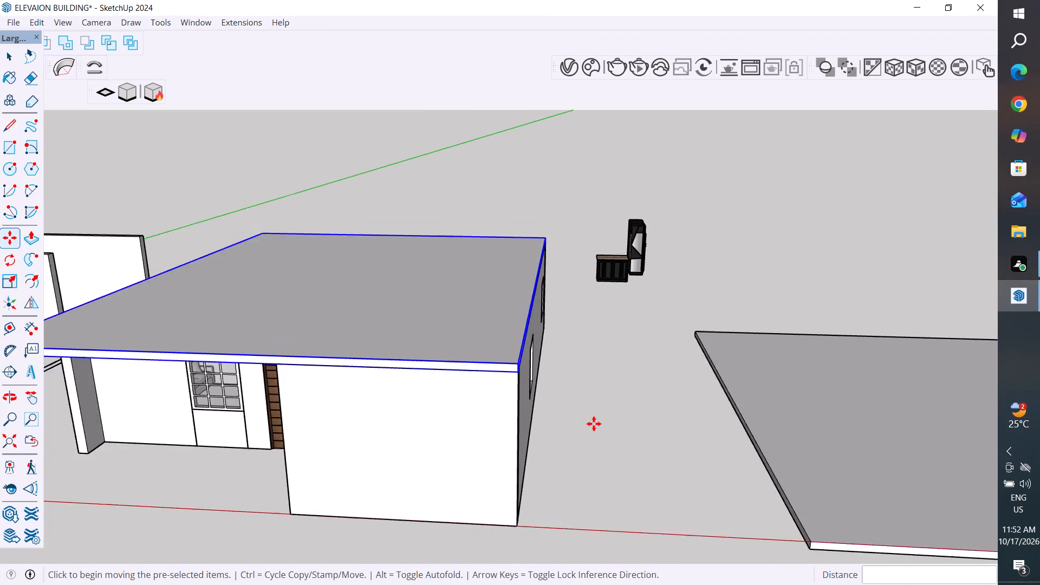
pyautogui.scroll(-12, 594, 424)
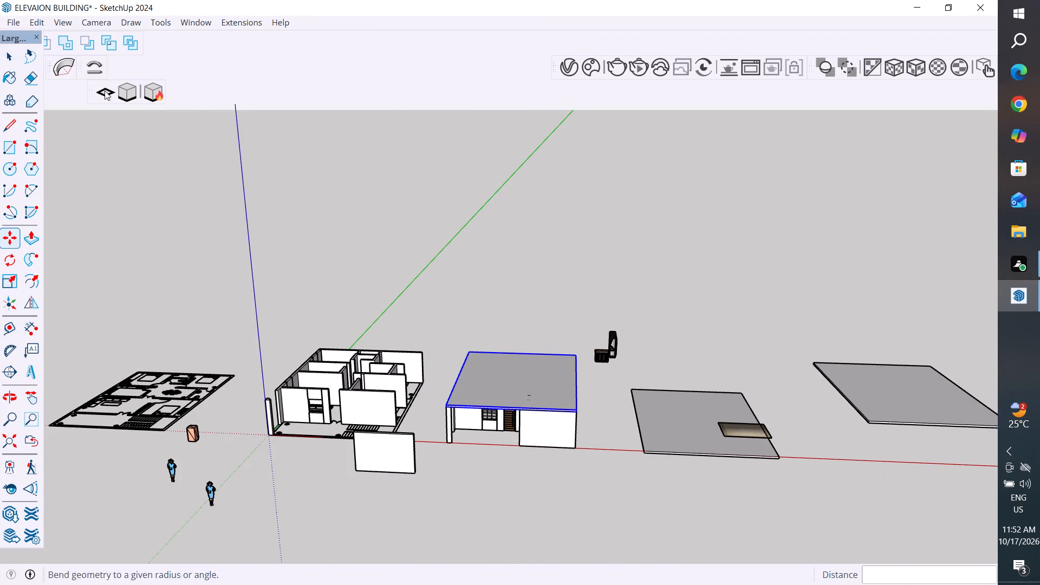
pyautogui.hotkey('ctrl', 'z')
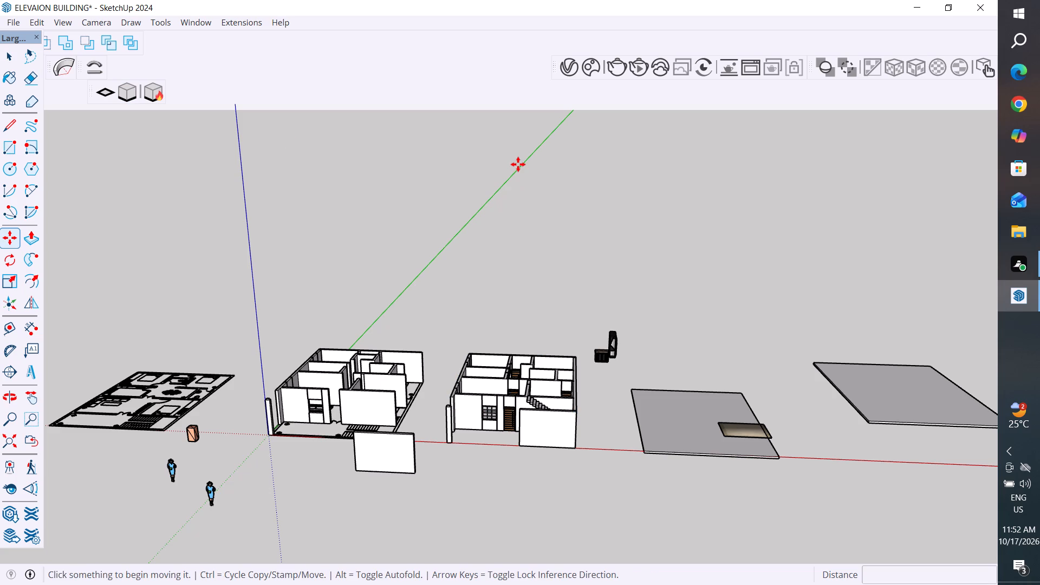
# Search 3D Warehouse for "flower tub".
pyautogui.click(199, 26)
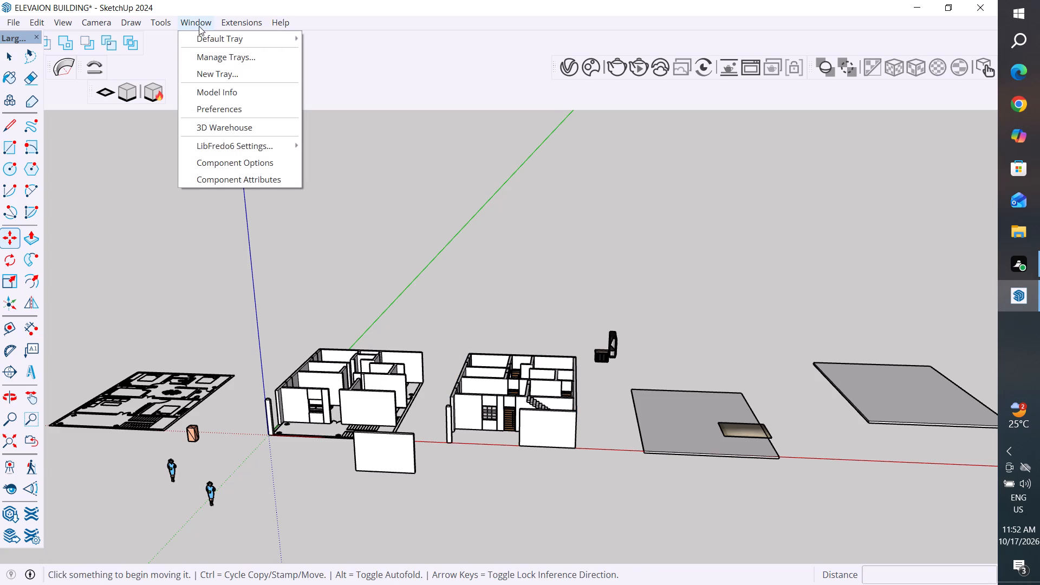
pyautogui.click(218, 130)
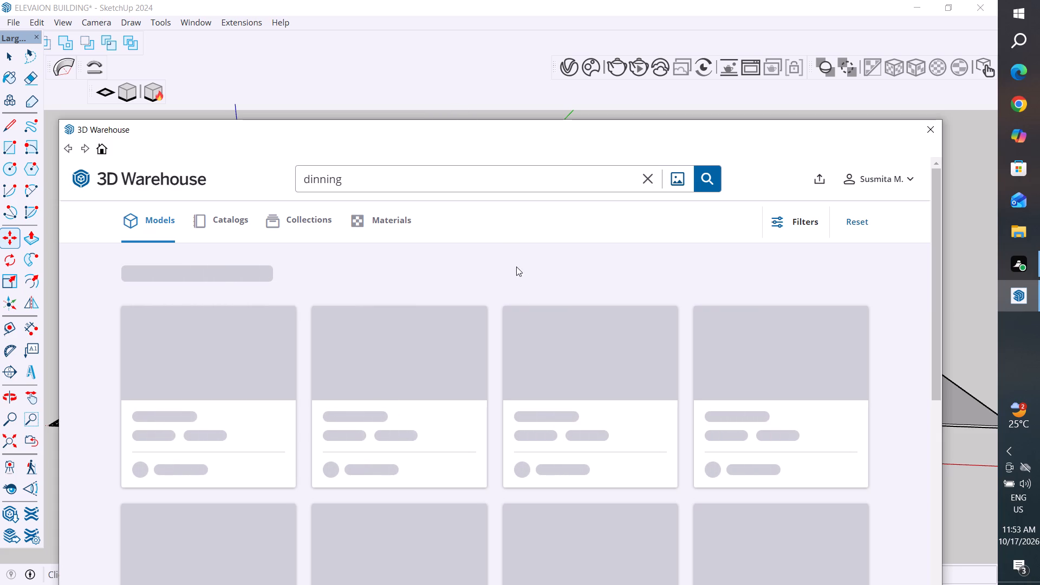
pyautogui.click(650, 181)
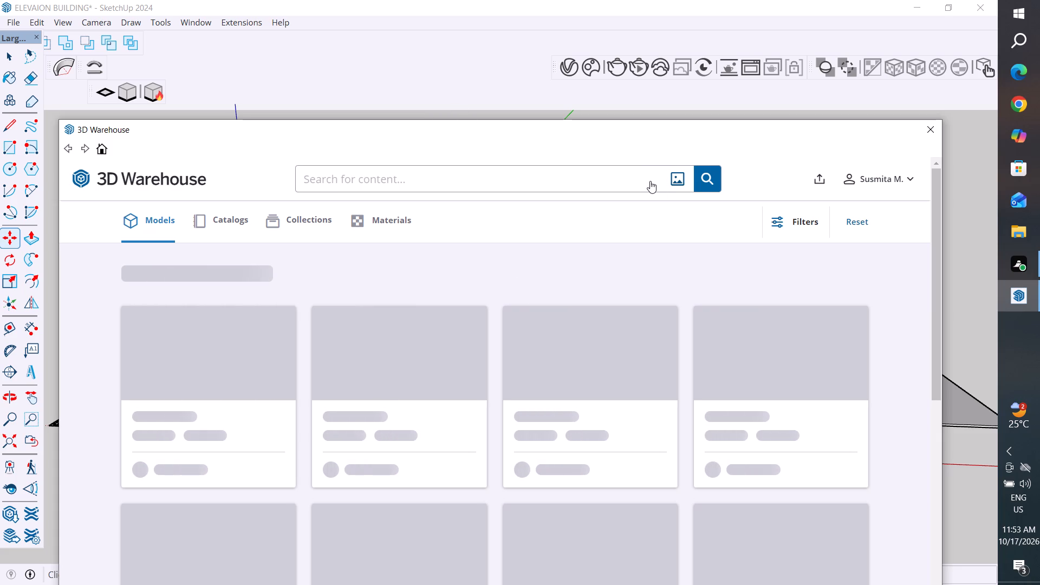
pyautogui.press('BackSpace')
pyautogui.press('BackSpace')
pyautogui.write('flower tub')
pyautogui.press('Return')
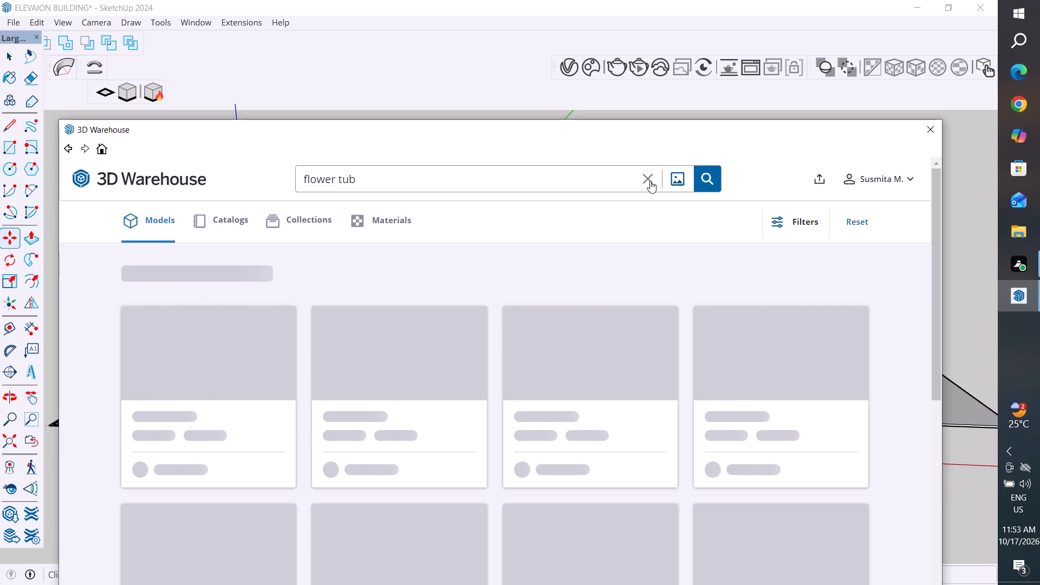
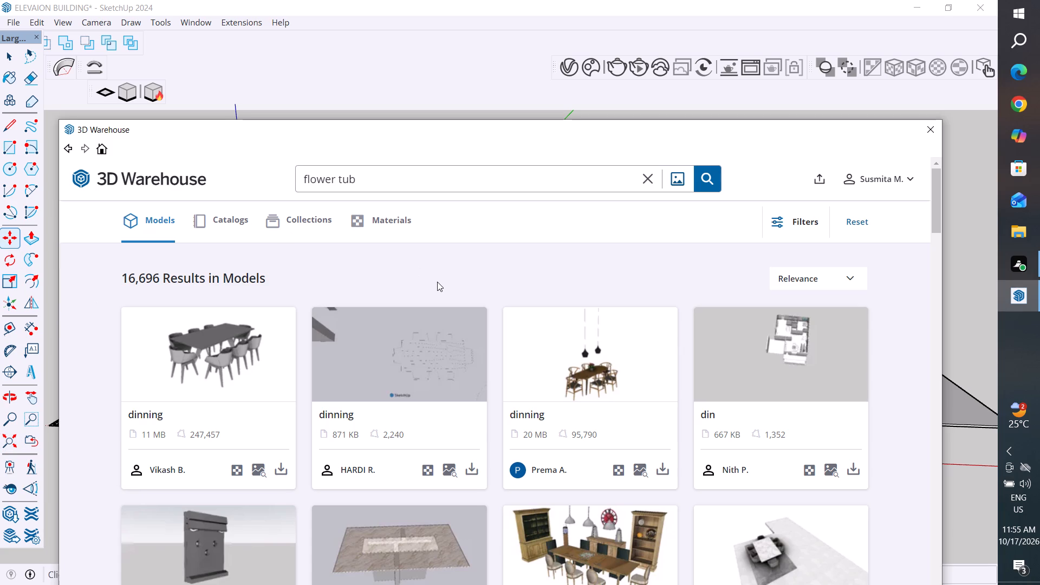
# Run the 3D Warehouse model search for "flower tub".
pyautogui.click(713, 178)
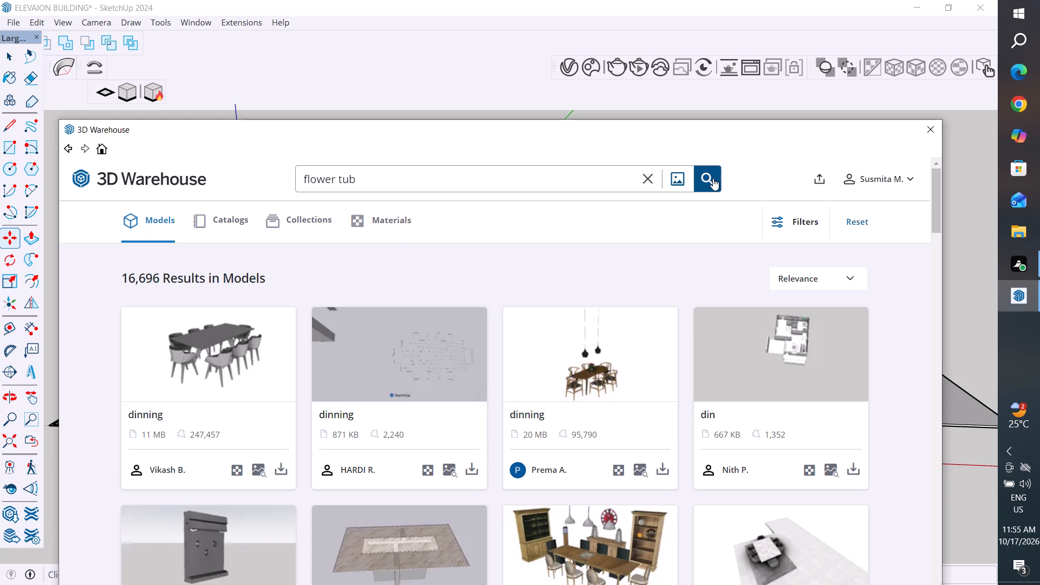
pyautogui.click(712, 183)
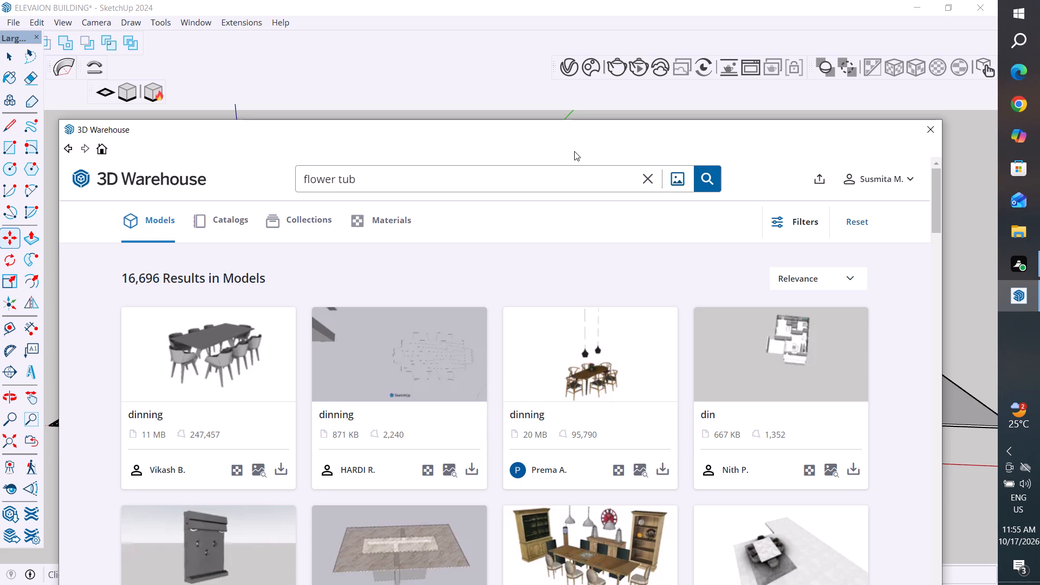
pyautogui.moveTo(571, 137); pyautogui.dragTo(565, 72)
pyautogui.scroll(-5, 477, 392)
pyautogui.scroll(2, 477, 392)
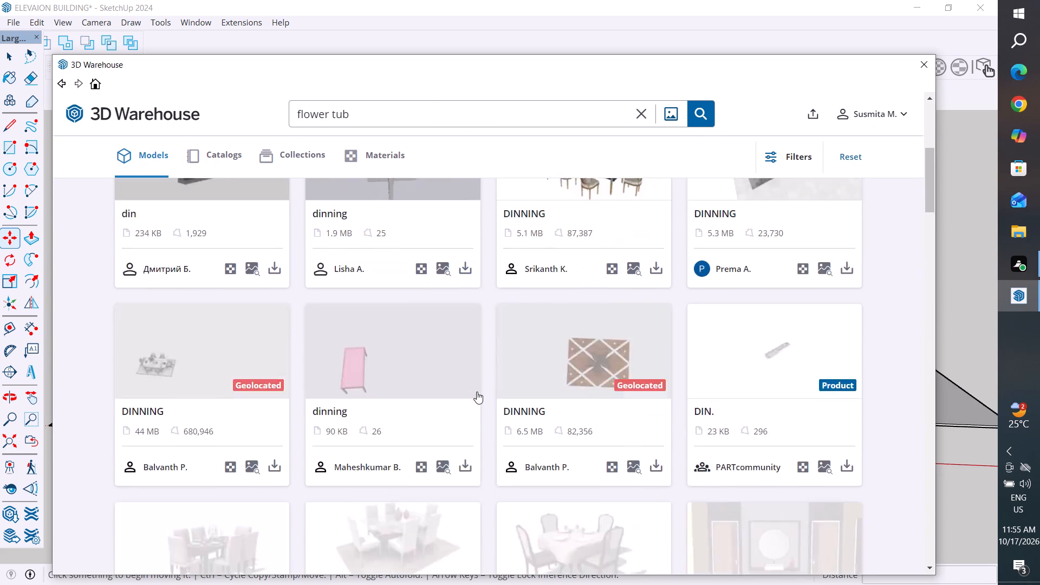
pyautogui.scroll(9, 477, 392)
pyautogui.click(700, 114)
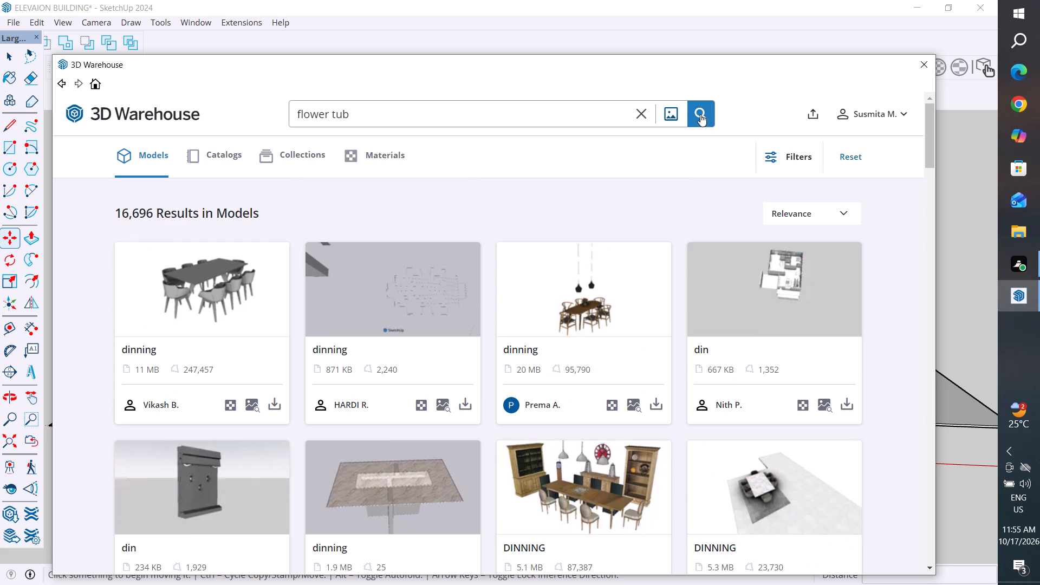
pyautogui.click(423, 119)
pyautogui.click(698, 117)
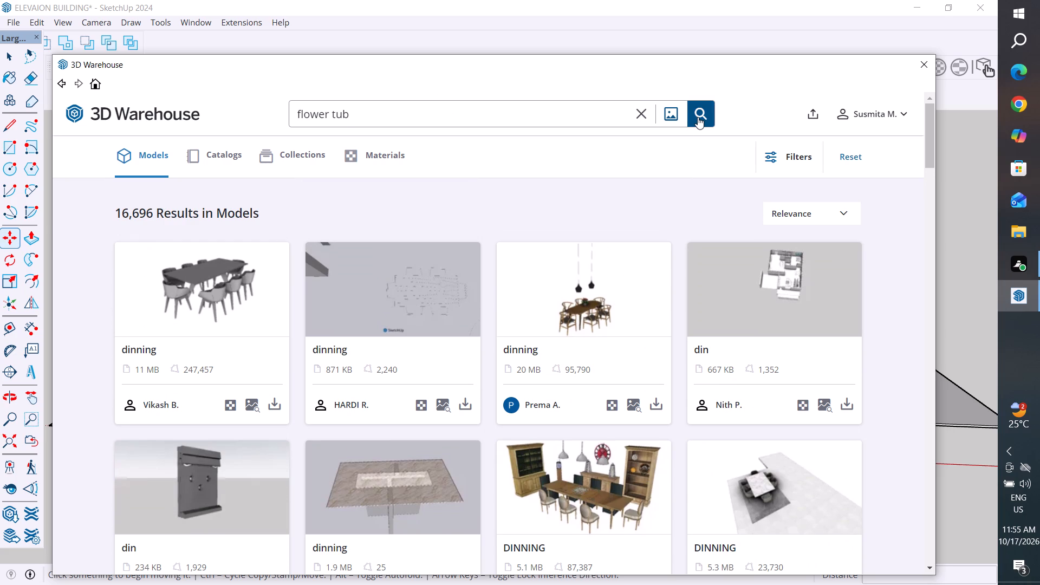
# Re-enter "flower tub" as the 3D Warehouse search term and look through the listed models.
pyautogui.click(437, 119)
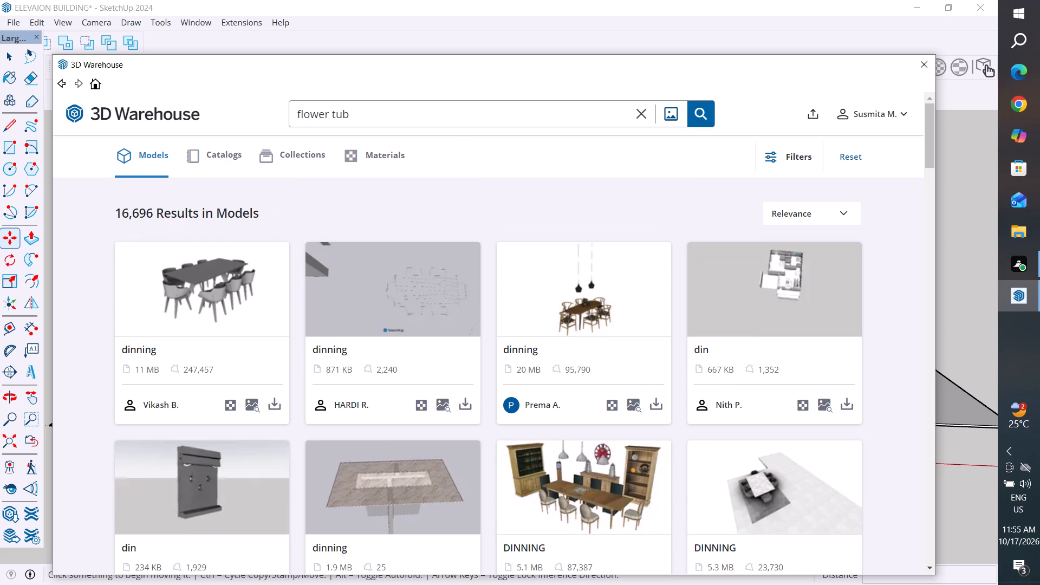
pyautogui.press('BackSpace')
pyautogui.press('BackSpace')
pyautogui.press('BackSpace')
pyautogui.press('BackSpace')
pyautogui.press('space')
pyautogui.write('tun')
pyautogui.press('BackSpace')
pyautogui.press('b')
pyautogui.press('Return')
pyautogui.click(707, 117)
pyautogui.doubleClick(707, 117)
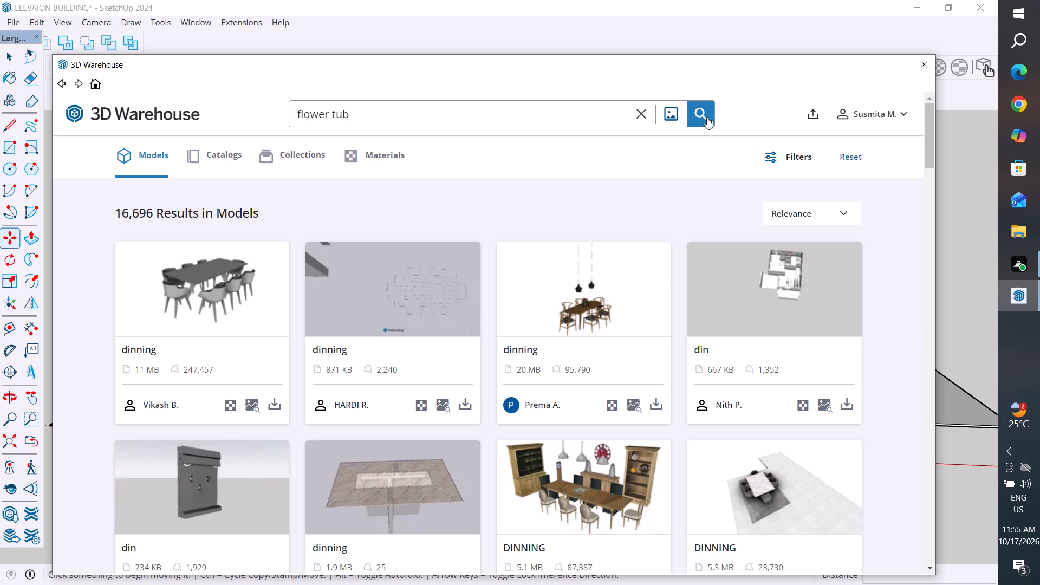
pyautogui.scroll(-5, 461, 356)
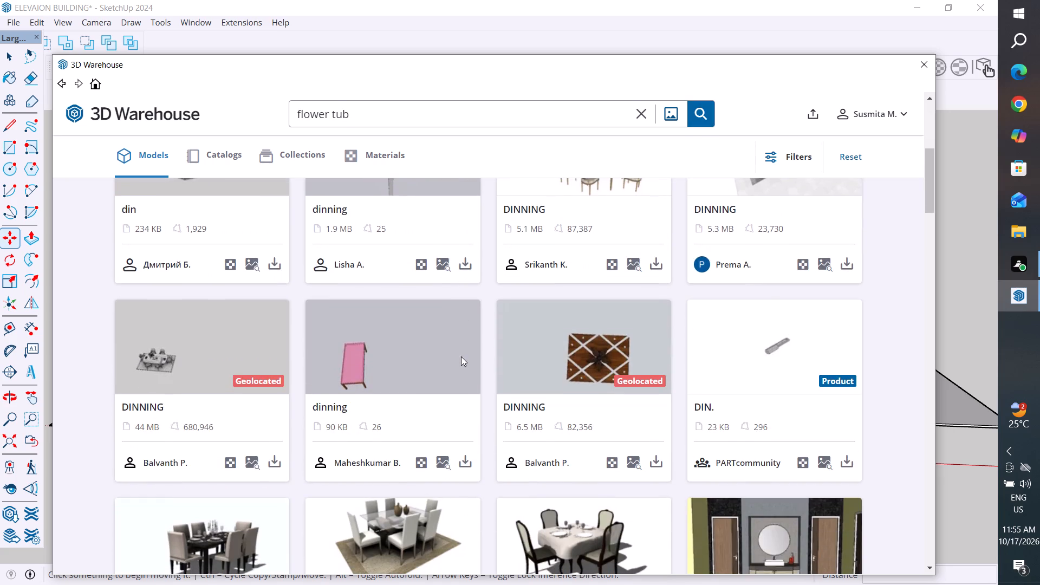
pyautogui.scroll(-5, 461, 356)
pyautogui.scroll(6, 461, 356)
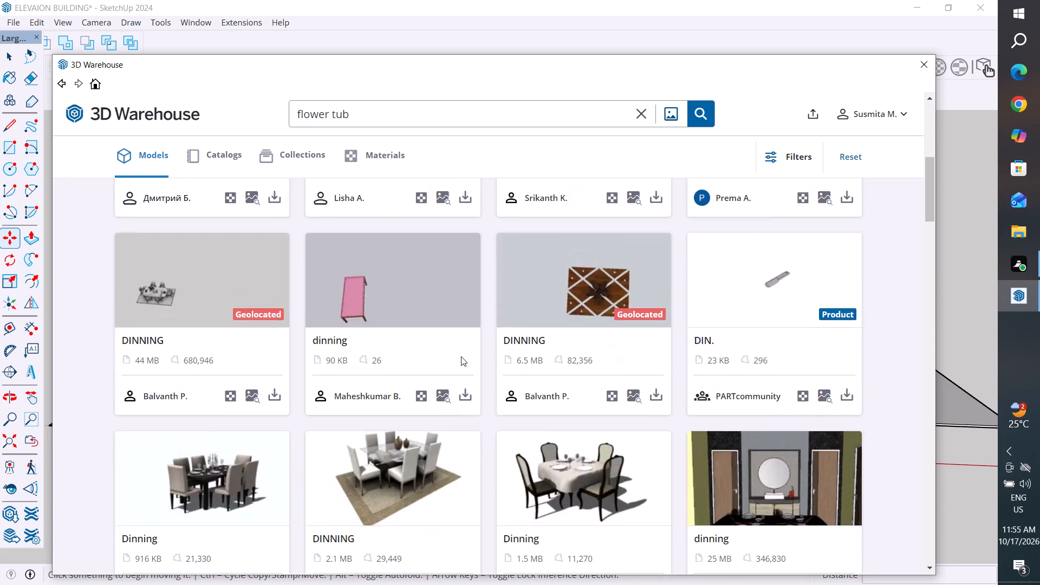
pyautogui.scroll(4, 461, 356)
pyautogui.scroll(3, 354, 180)
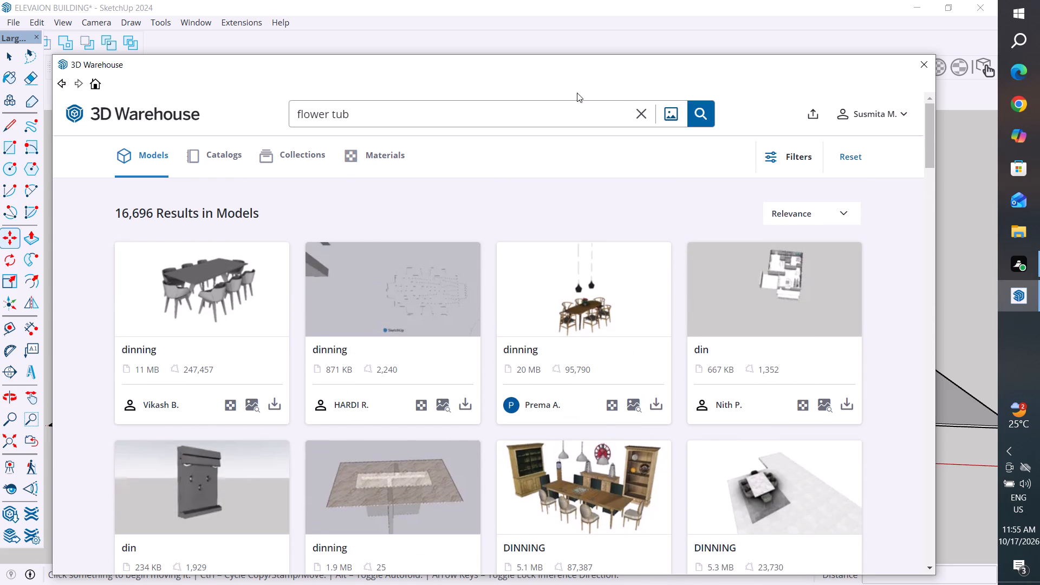
# Change the 3D Warehouse search term to "flower vash" and run the model search.
pyautogui.click(512, 113)
pyautogui.press('BackSpace')
pyautogui.press('BackSpace')
pyautogui.press('BackSpace')
pyautogui.press('BackSpace')
pyautogui.scroll(-2, 553, 342)
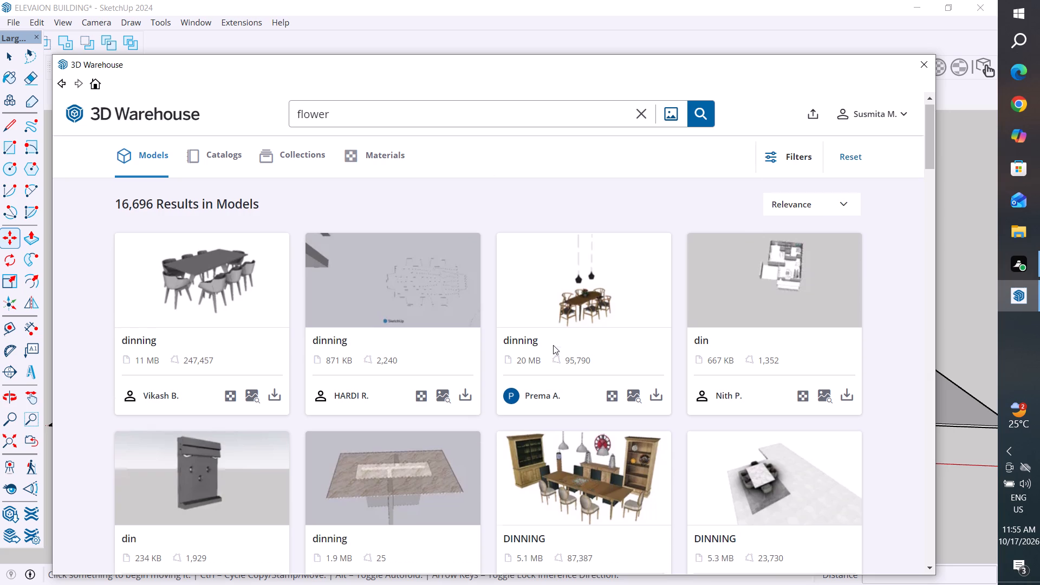
pyautogui.scroll(-3, 553, 345)
pyautogui.scroll(-5, 408, 444)
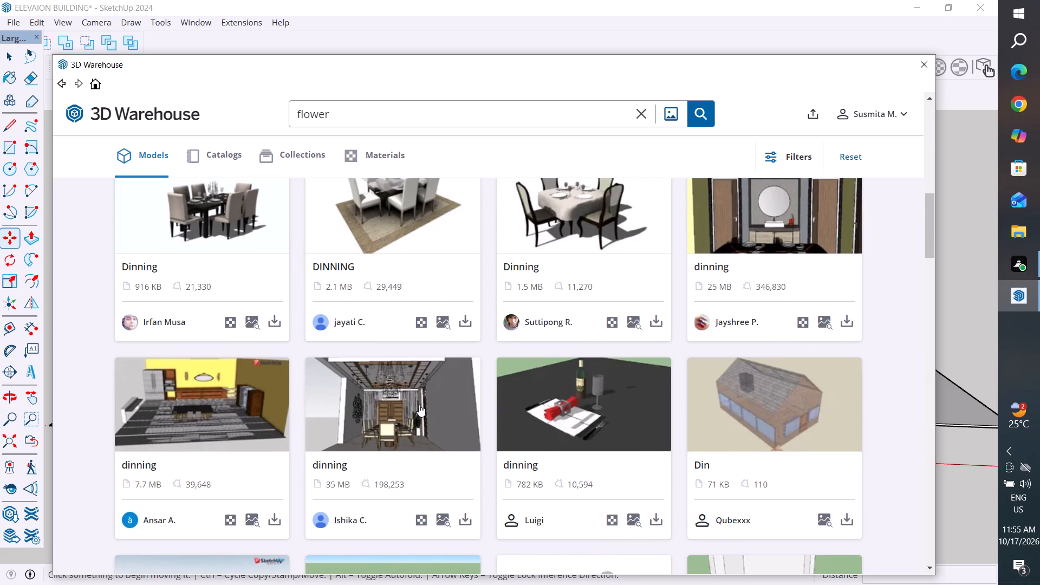
pyautogui.scroll(-3, 516, 425)
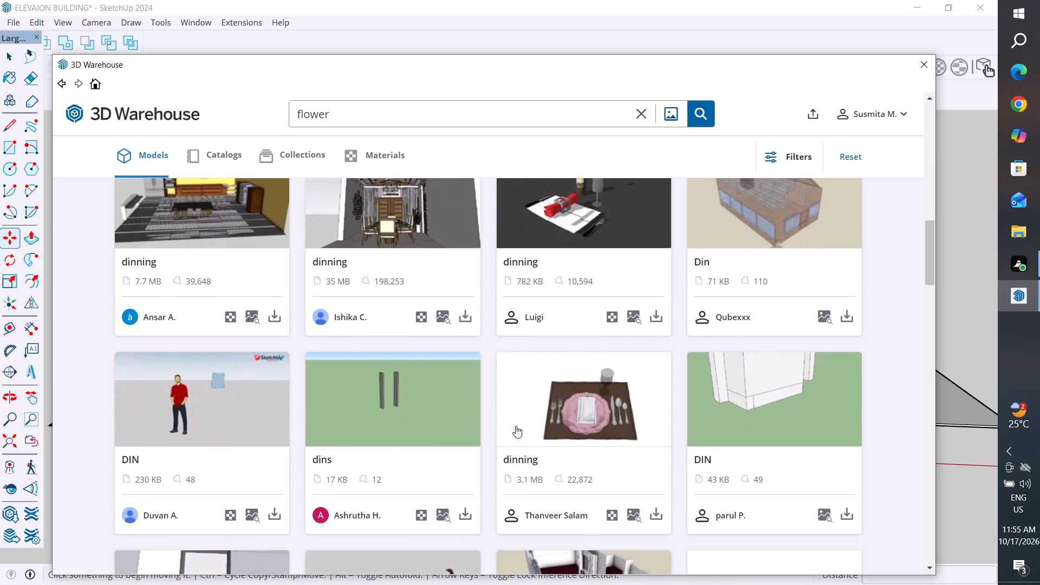
pyautogui.scroll(14, 516, 426)
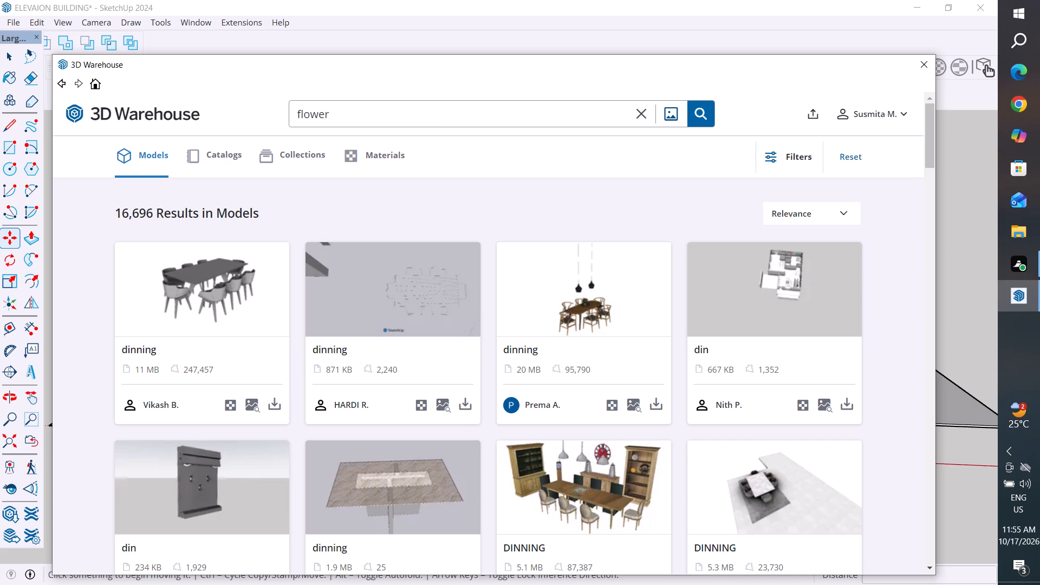
pyautogui.click(382, 108)
pyautogui.press('space')
pyautogui.write('vas')
pyautogui.press('h')
pyautogui.press('Return')
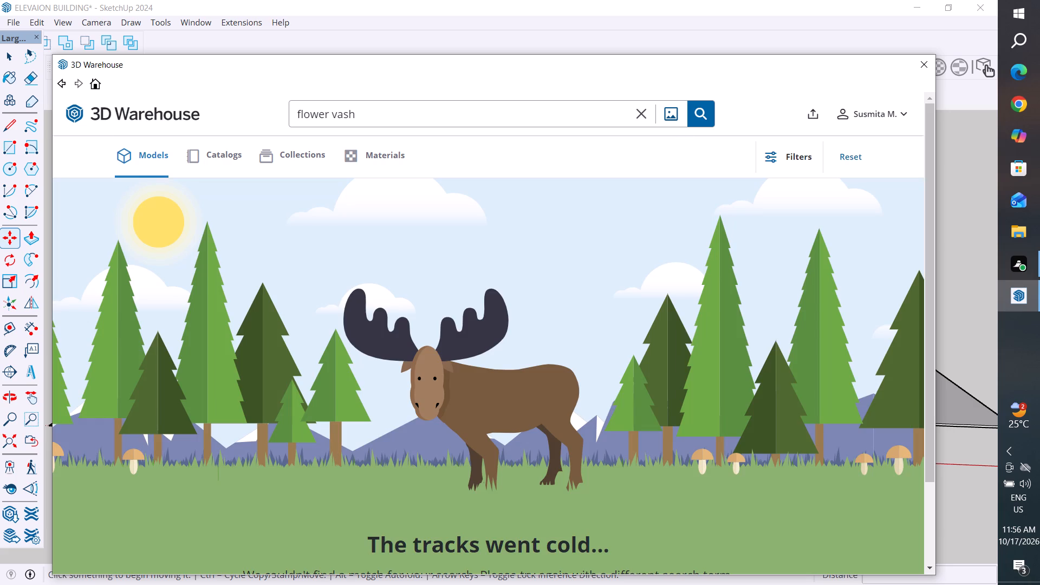
# Clear the search term and close the 3D Warehouse window.
pyautogui.moveTo(642, 71); pyautogui.dragTo(660, 264)
pyautogui.click(656, 303)
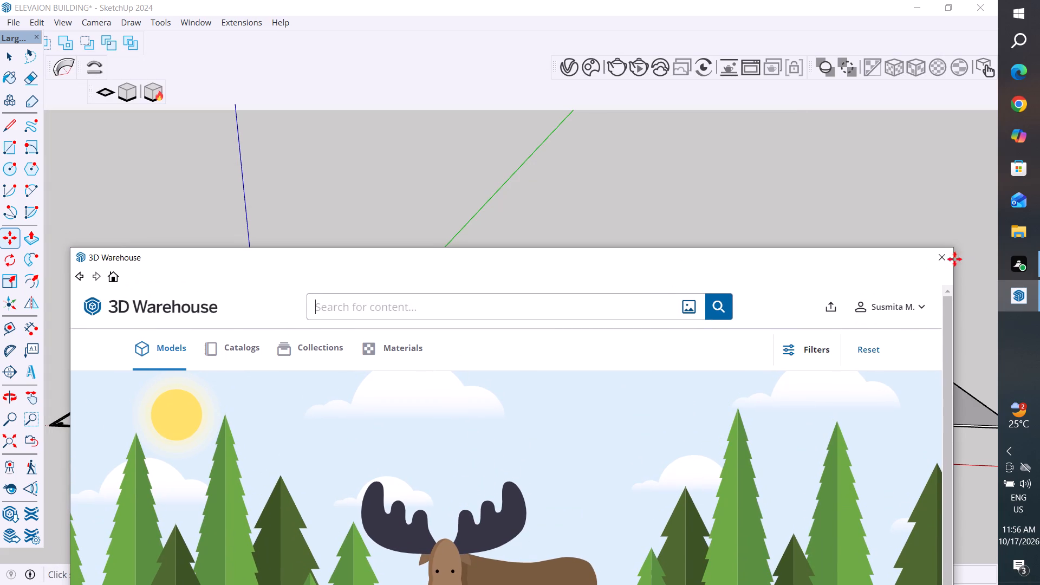
pyautogui.click(942, 261)
# Examine the floor plan, the two walled floor models and the separate slabs from above and from a low angle.
pyautogui.scroll(-5, 333, 282)
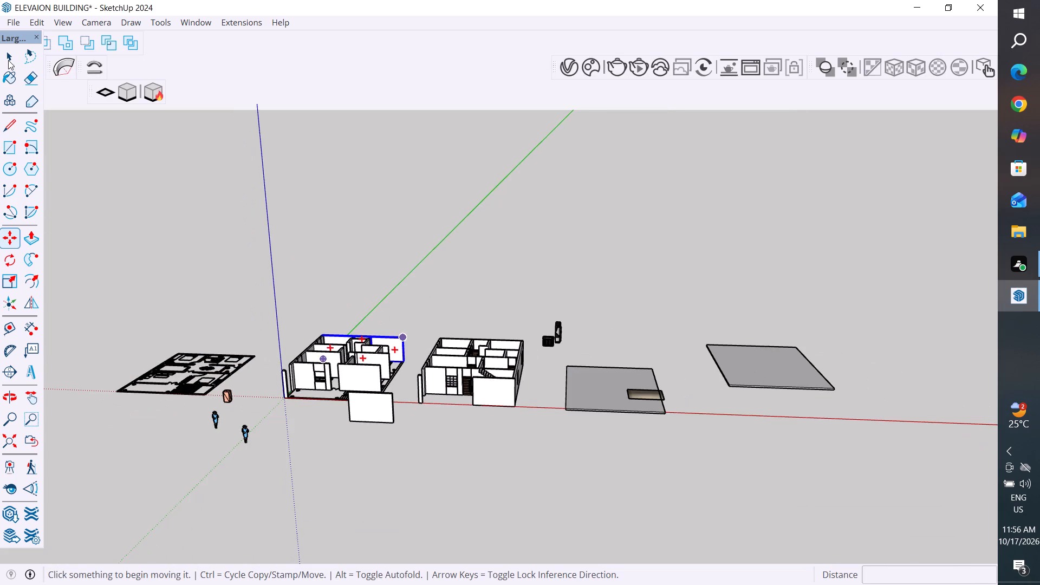
pyautogui.click(8, 60)
pyautogui.scroll(-5, 178, 297)
pyautogui.moveTo(243, 405); pyautogui.dragTo(321, 545, button='middle')
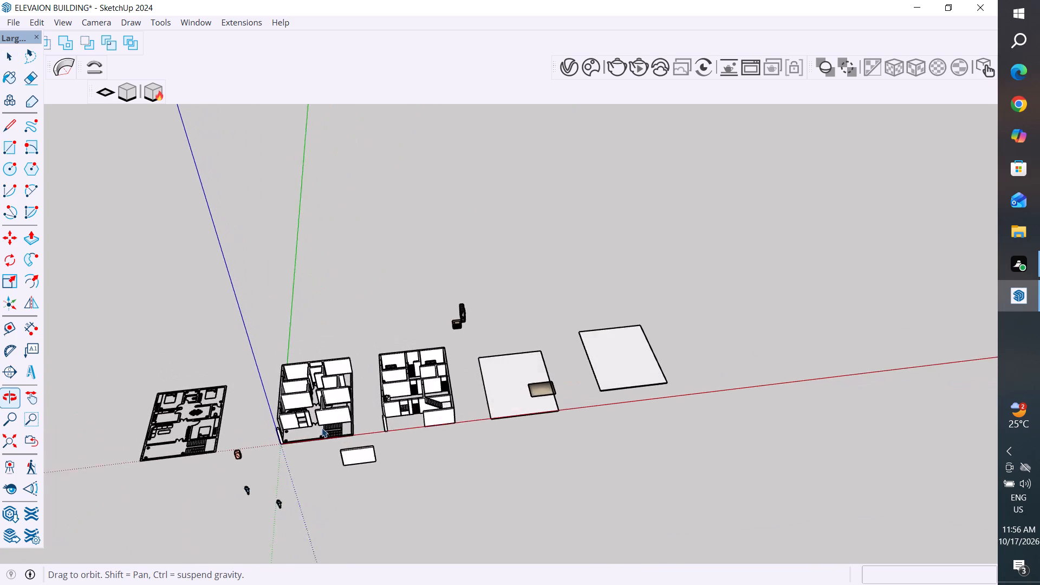
pyautogui.scroll(-4, 283, 252)
pyautogui.moveTo(510, 372); pyautogui.dragTo(364, 381, button='middle')
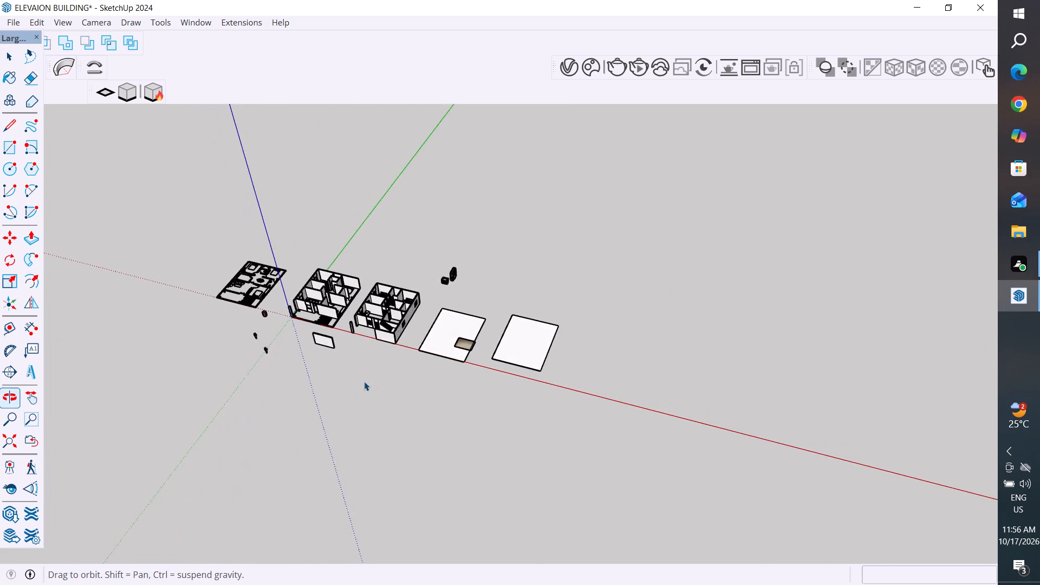
pyautogui.scroll(5, 284, 322)
pyautogui.scroll(10, 310, 286)
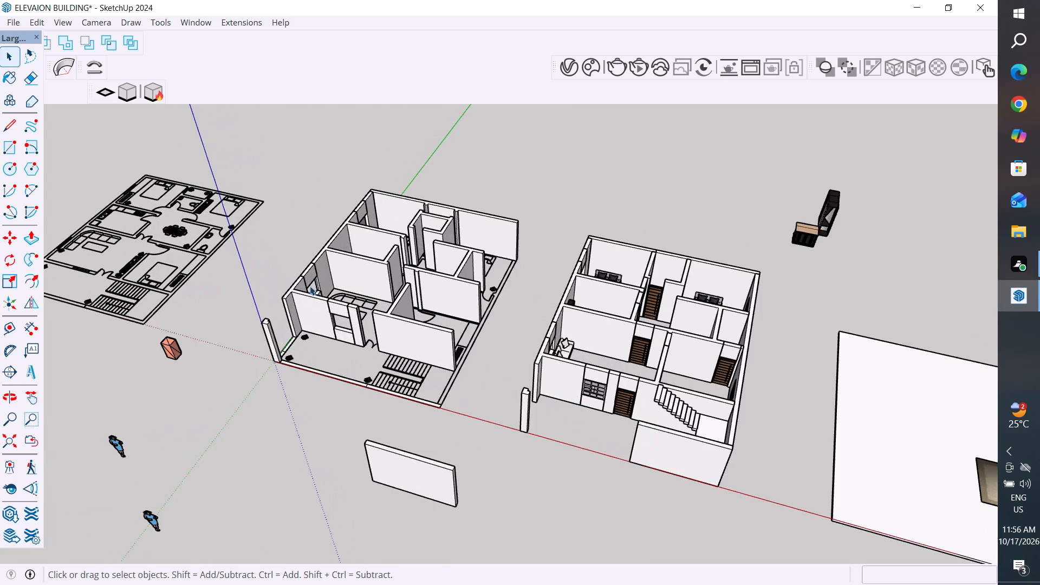
pyautogui.scroll(2, 310, 286)
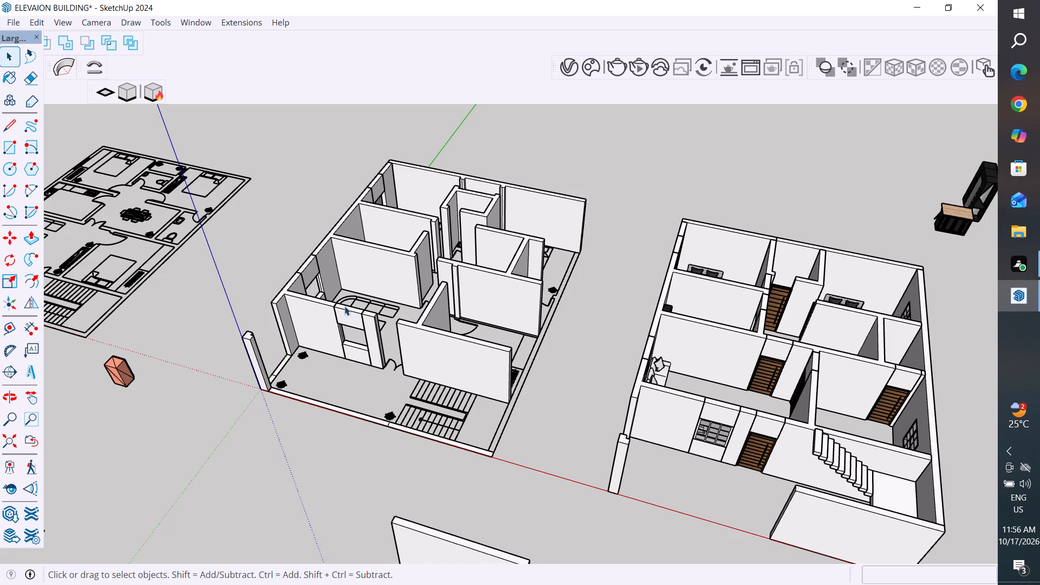
pyautogui.scroll(-4, 344, 306)
pyautogui.scroll(-4, 488, 211)
pyautogui.moveTo(610, 365); pyautogui.dragTo(588, 282, button='middle')
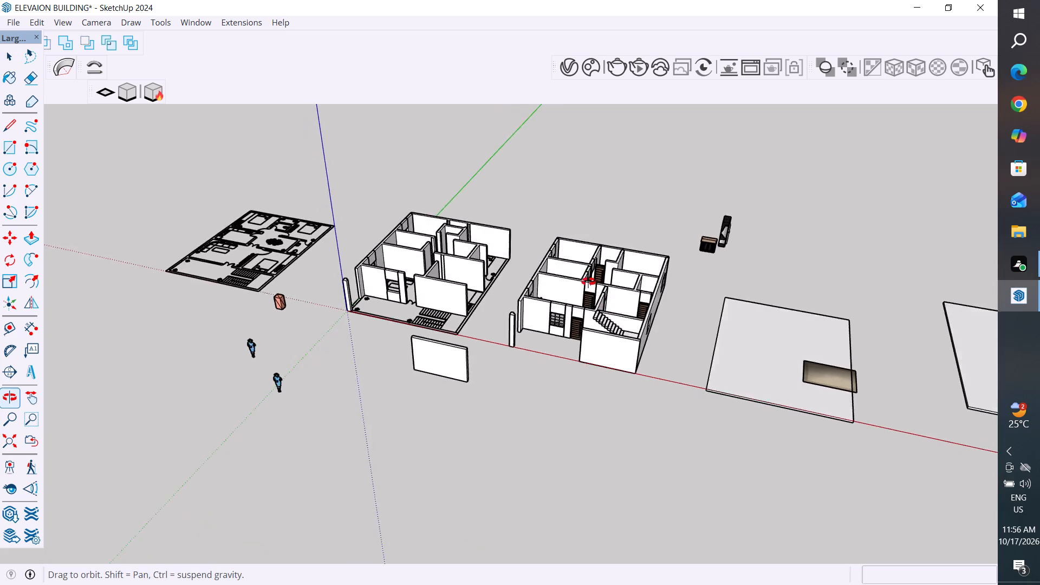
pyautogui.moveTo(588, 282); pyautogui.dragTo(588, 235, button='middle')
pyautogui.scroll(3, 611, 297)
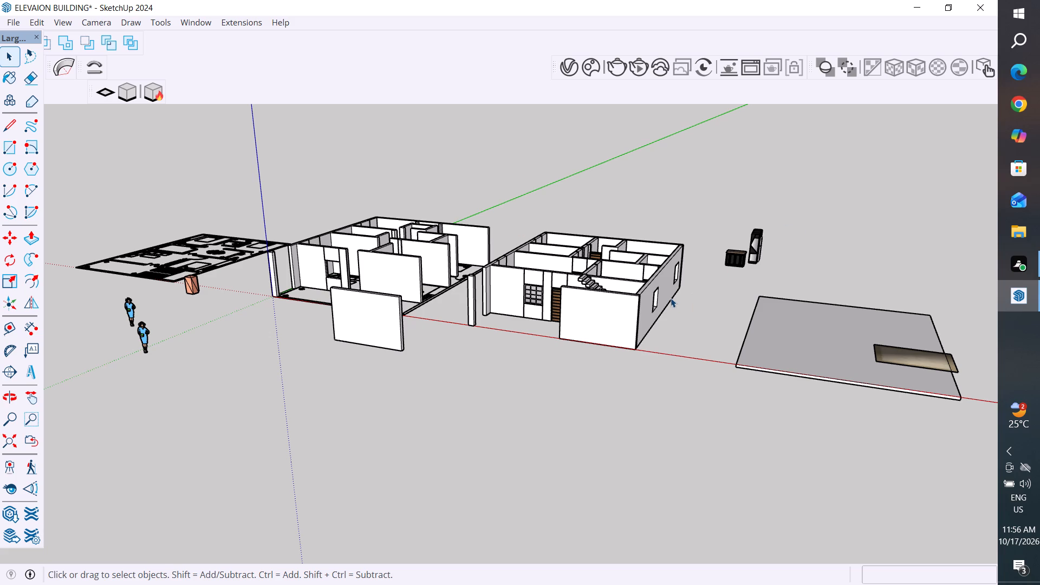
pyautogui.click(686, 230)
# Examine the furnished floor model's rooms, staircase and front wall from above and from the front.
pyautogui.moveTo(590, 407); pyautogui.dragTo(599, 410, button='middle')
pyautogui.moveTo(599, 410); pyautogui.dragTo(672, 495, button='middle')
pyautogui.scroll(4, 698, 328)
pyautogui.moveTo(704, 307); pyautogui.dragTo(655, 363, button='middle')
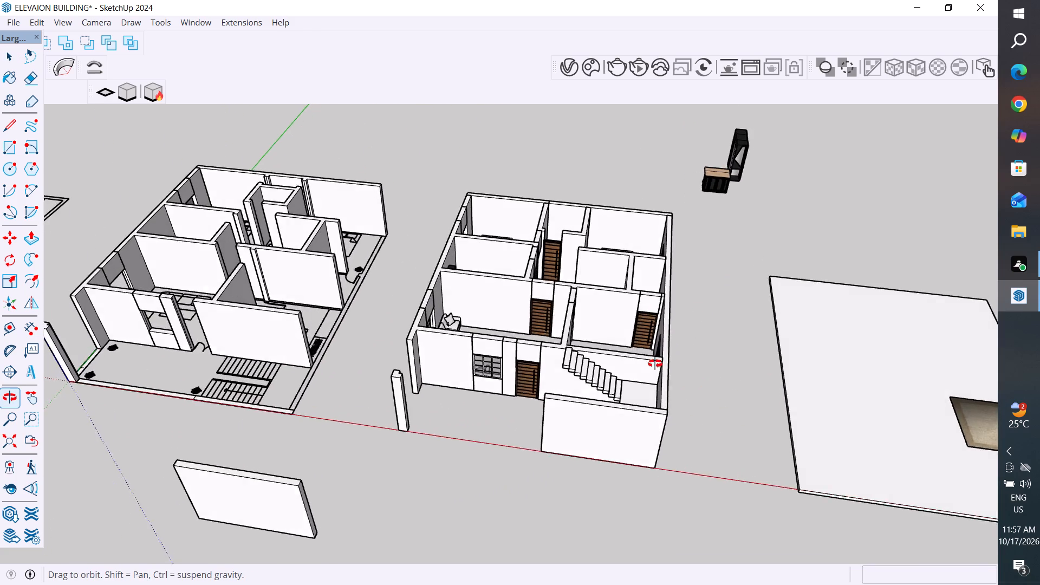
pyautogui.moveTo(655, 363); pyautogui.dragTo(600, 395, button='middle')
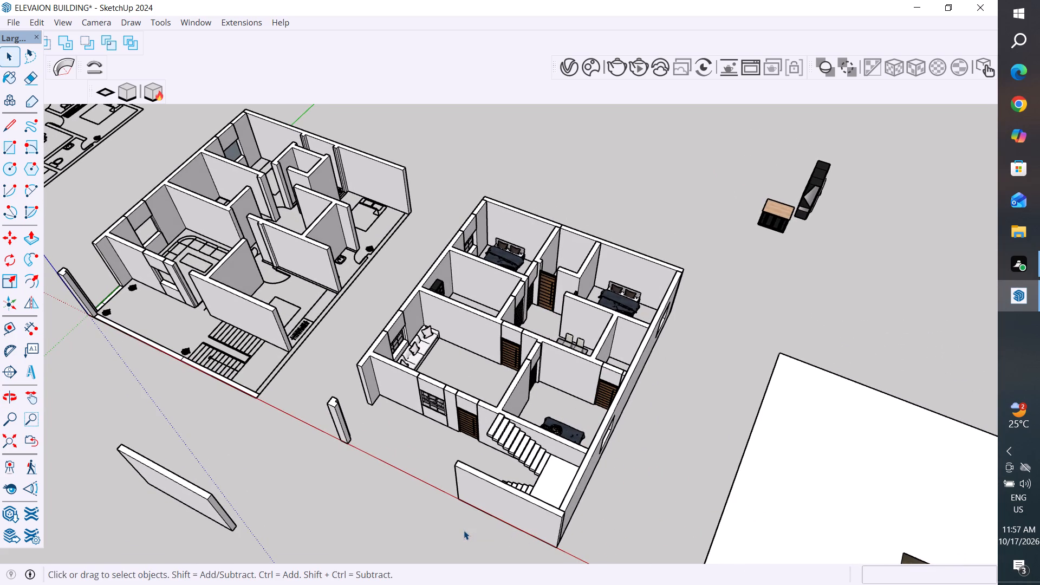
pyautogui.scroll(-3, 576, 274)
pyautogui.moveTo(578, 272); pyautogui.dragTo(622, 171, button='middle')
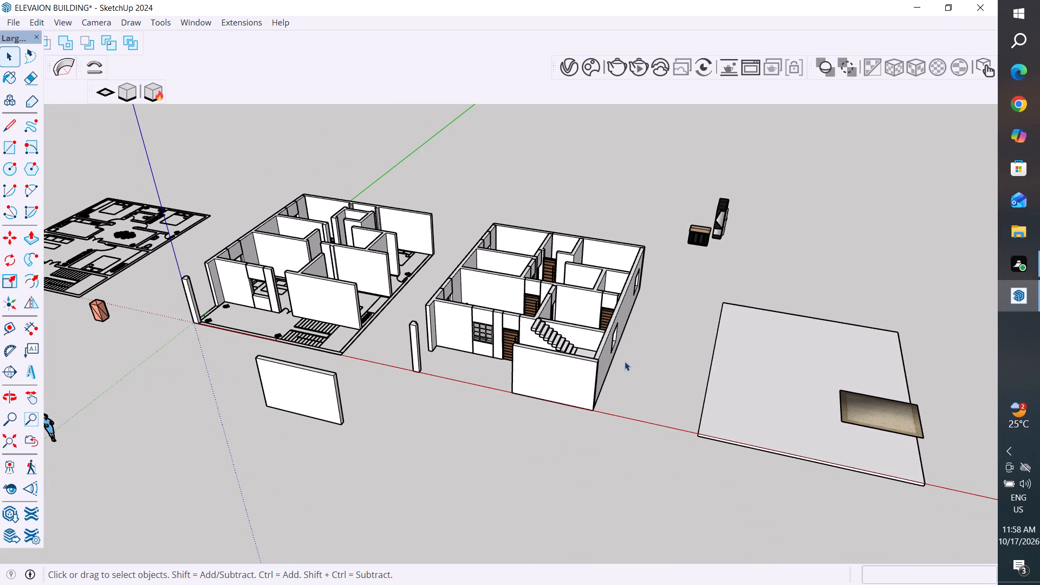
pyautogui.moveTo(567, 415); pyautogui.dragTo(560, 361, button='middle')
pyautogui.click(560, 415)
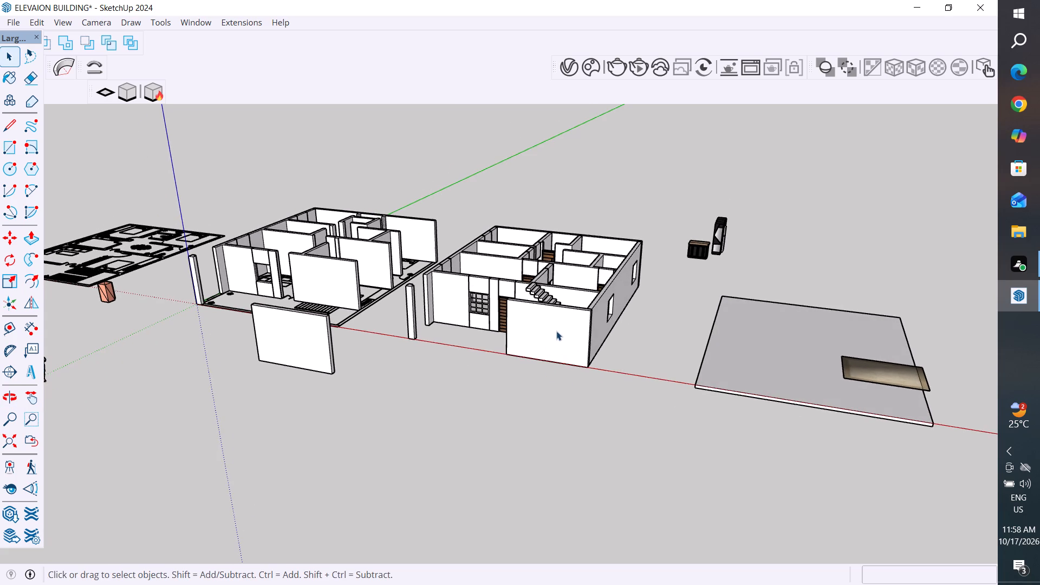
pyautogui.scroll(2, 558, 297)
pyautogui.moveTo(558, 296); pyautogui.dragTo(579, 324, button='middle')
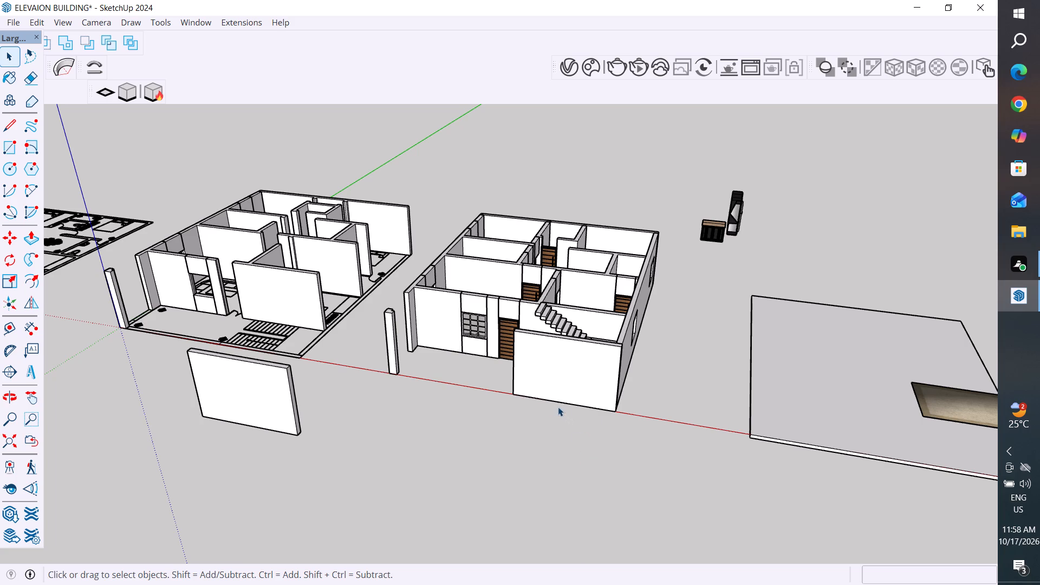
# Open the 3D Warehouse and position its window over the building model.
pyautogui.scroll(3, 535, 300)
pyautogui.moveTo(557, 297); pyautogui.dragTo(713, 423, button='middle')
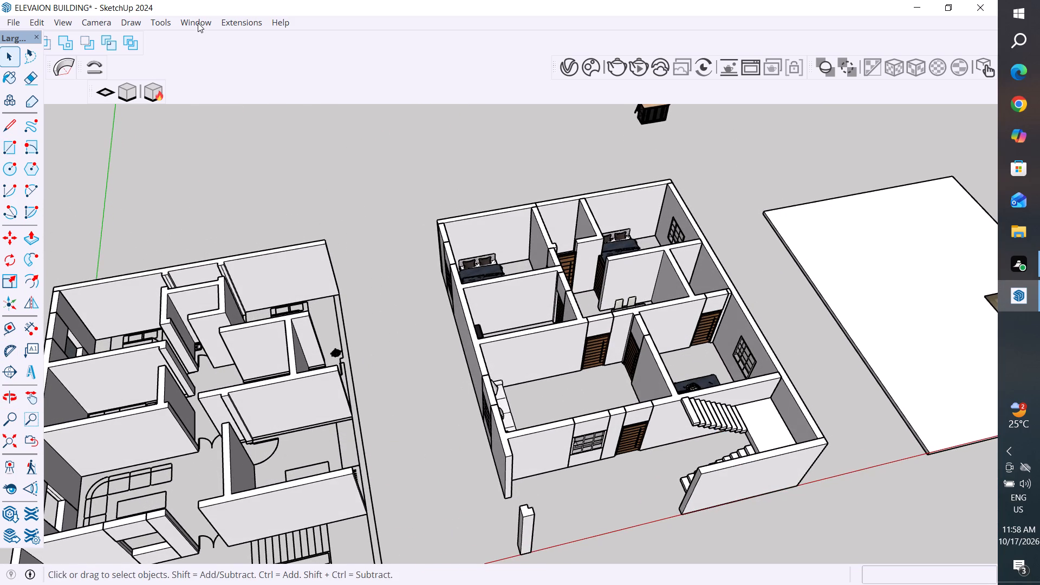
pyautogui.click(198, 23)
pyautogui.click(239, 125)
pyautogui.scroll(-4, 420, 329)
pyautogui.moveTo(672, 265); pyautogui.dragTo(697, 125)
pyautogui.moveTo(729, 126); pyautogui.dragTo(728, 94)
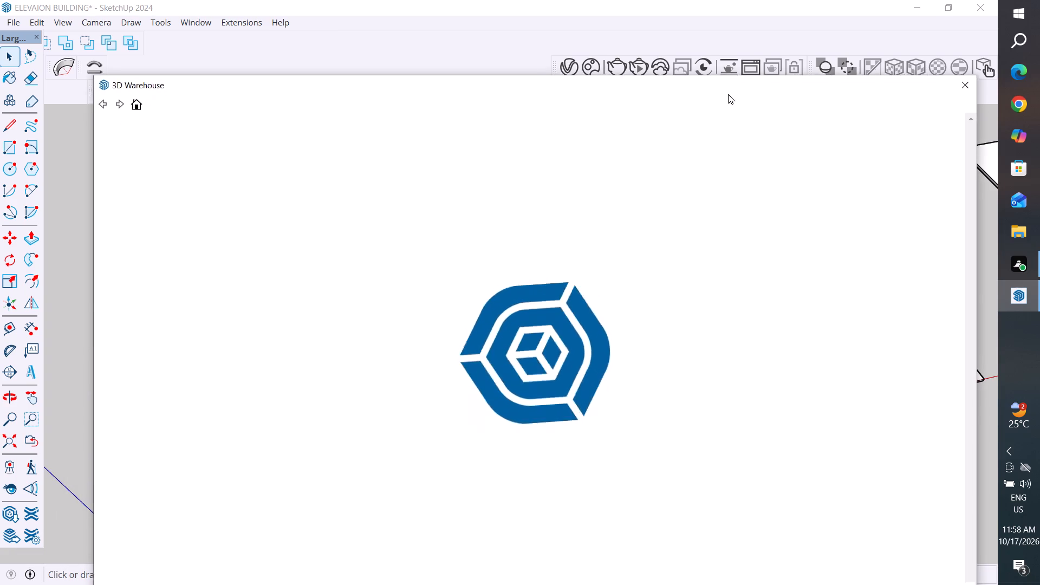
pyautogui.moveTo(728, 94); pyautogui.dragTo(729, 90)
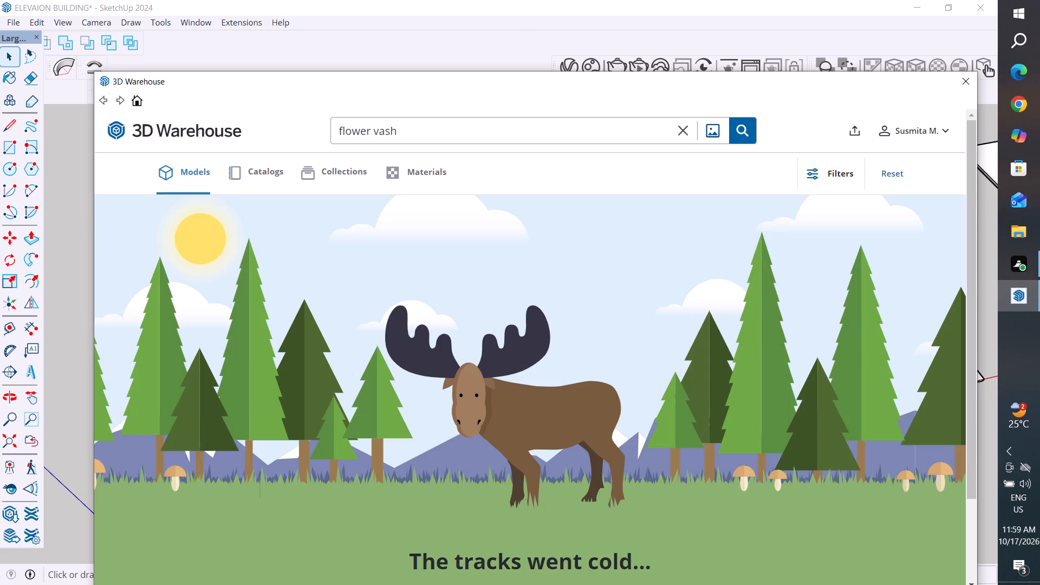
# Change the 3D Warehouse search term to "flower vase" and run the model search.
pyautogui.click(612, 136)
pyautogui.press('BackSpace')
pyautogui.press('BackSpace')
pyautogui.press('BackSpace')
pyautogui.press('BackSpace')
pyautogui.write('vase')
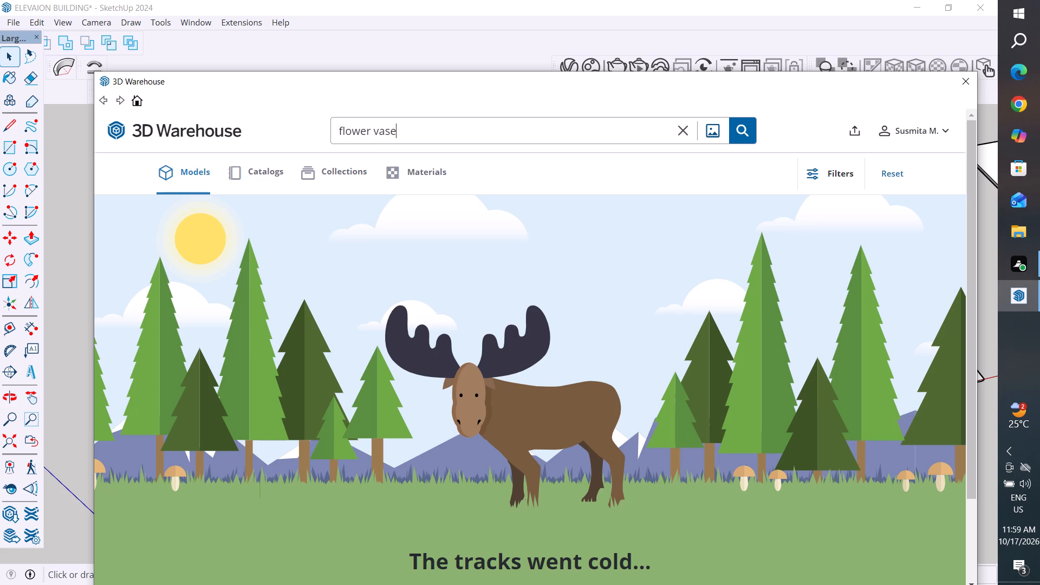
pyautogui.press('space')
pyautogui.click(750, 135)
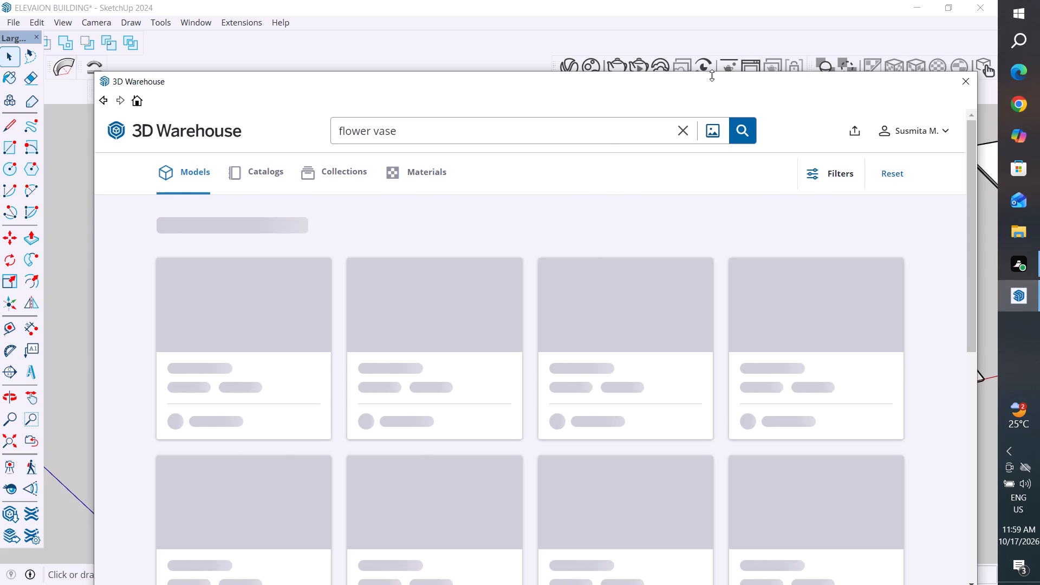
pyautogui.moveTo(711, 85); pyautogui.dragTo(724, 64)
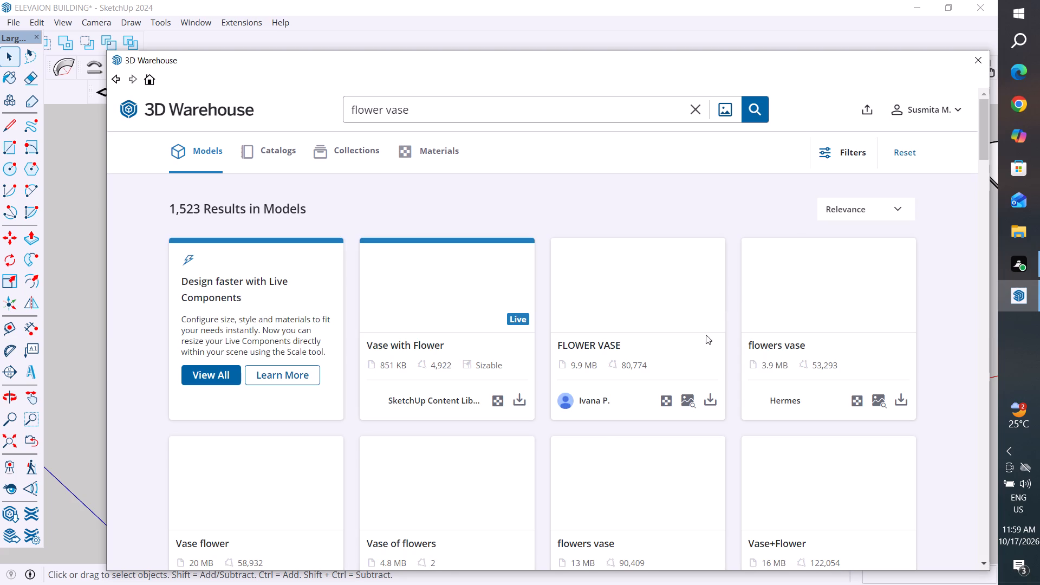
# Browse the first rows of flower vase models for a suitable one.
pyautogui.scroll(-2, 612, 445)
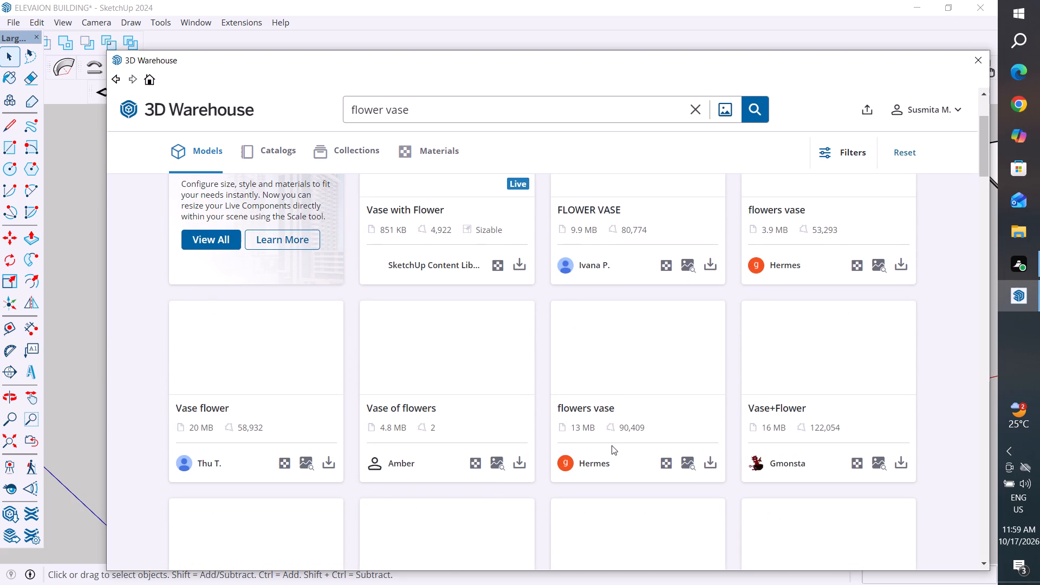
pyautogui.scroll(3, 612, 445)
pyautogui.scroll(-4, 612, 445)
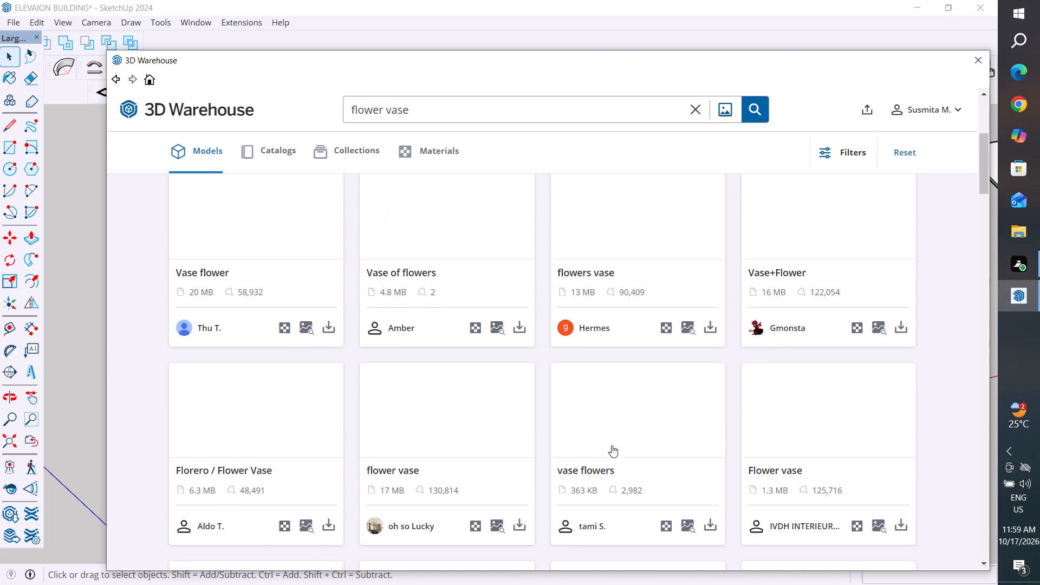
pyautogui.scroll(4, 612, 445)
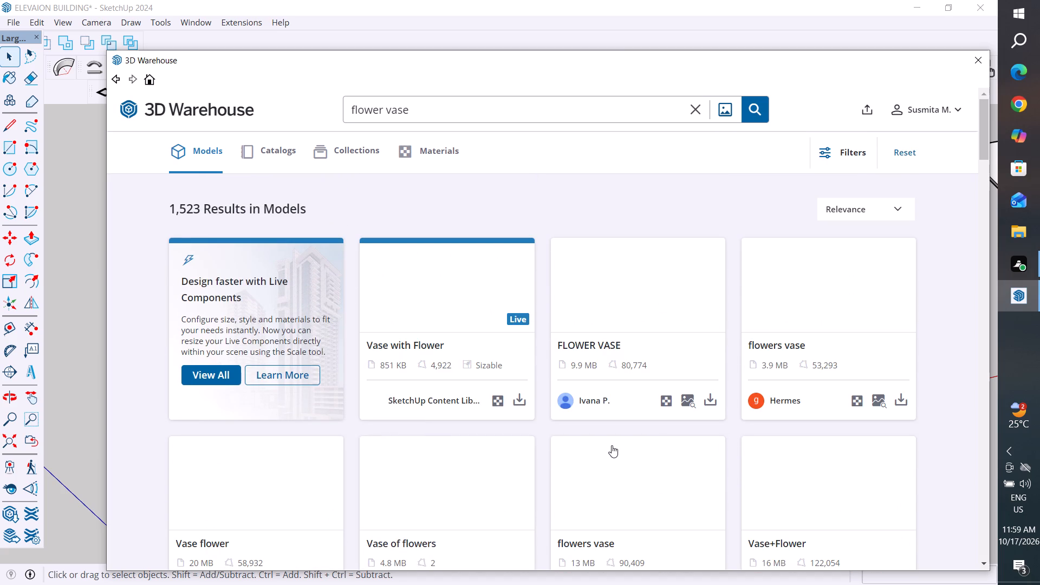
pyautogui.scroll(-3, 612, 445)
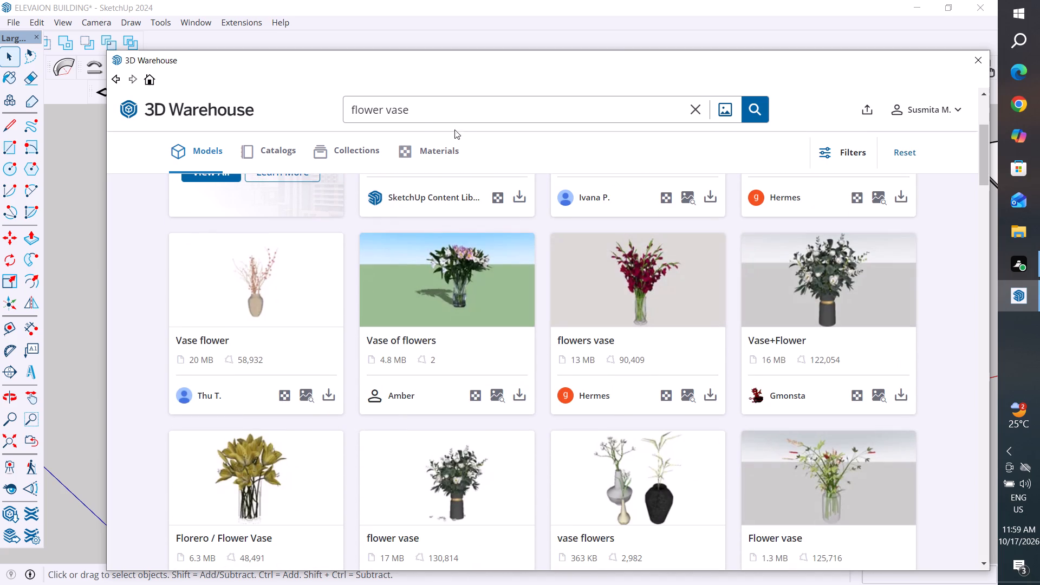
# Clear the 3D Warehouse search term completely.
pyautogui.click(426, 108)
pyautogui.scroll(5, 575, 471)
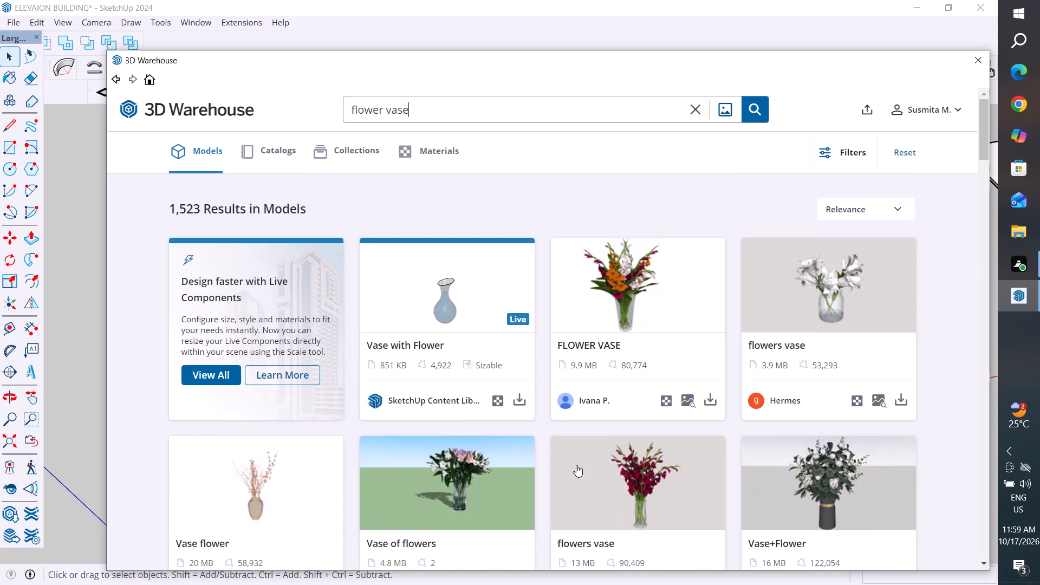
pyautogui.scroll(3, 576, 465)
pyautogui.press('BackSpace')
pyautogui.press('BackSpace')
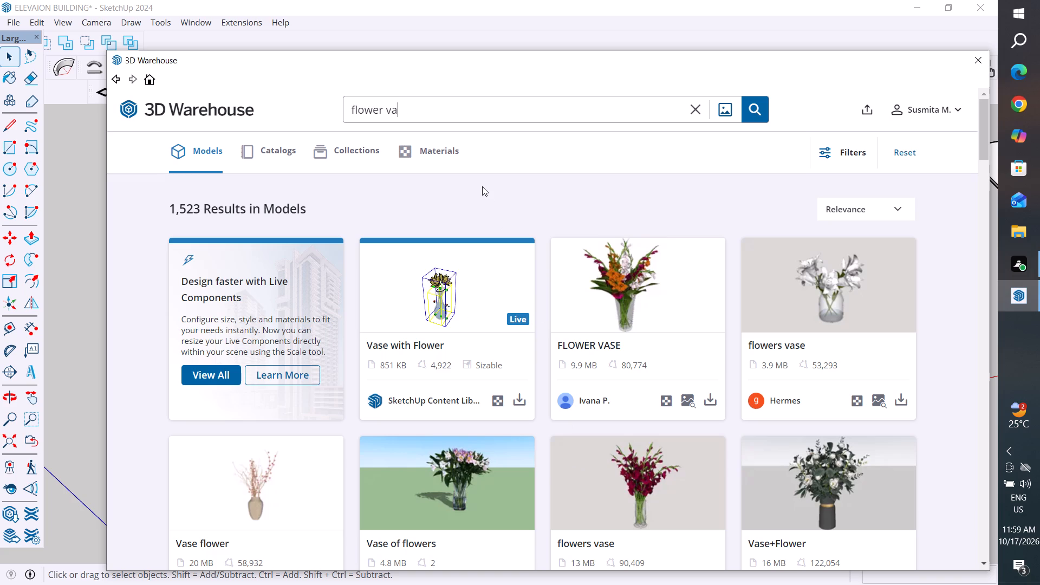
pyautogui.press('BackSpace')
pyautogui.press('BackSpace')
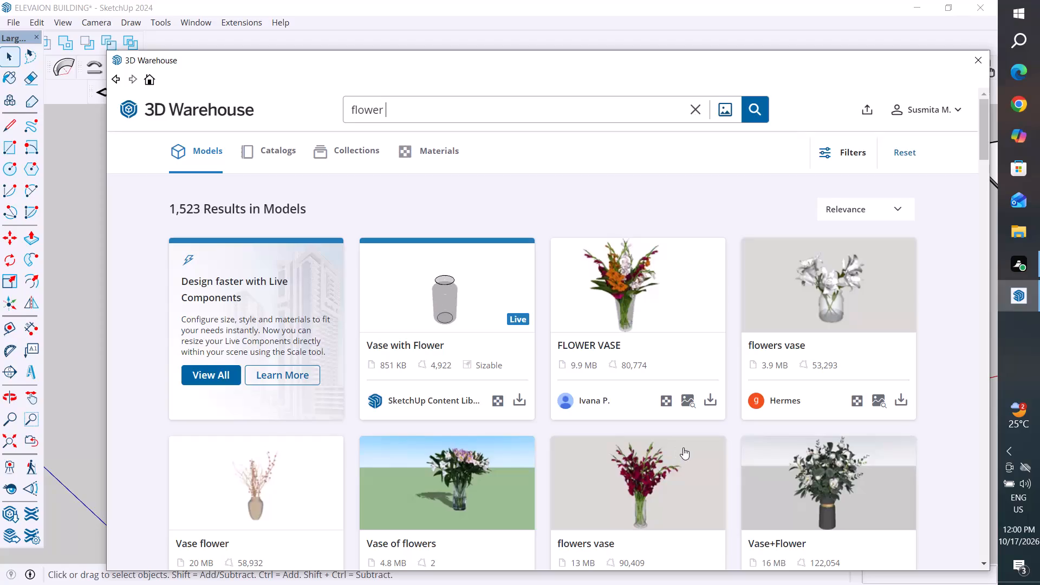
pyautogui.scroll(4, 683, 447)
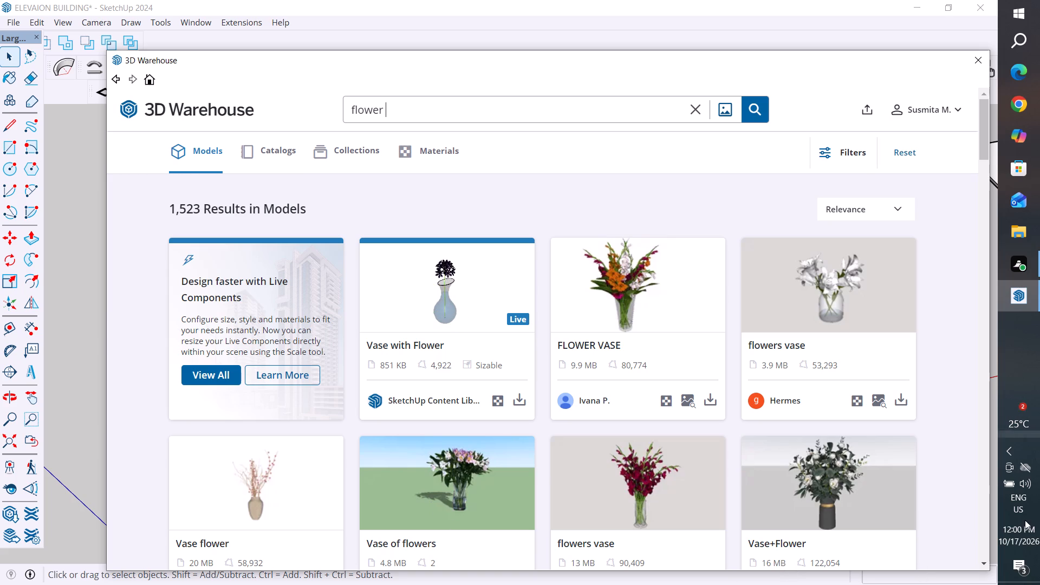
pyautogui.scroll(-3, 670, 419)
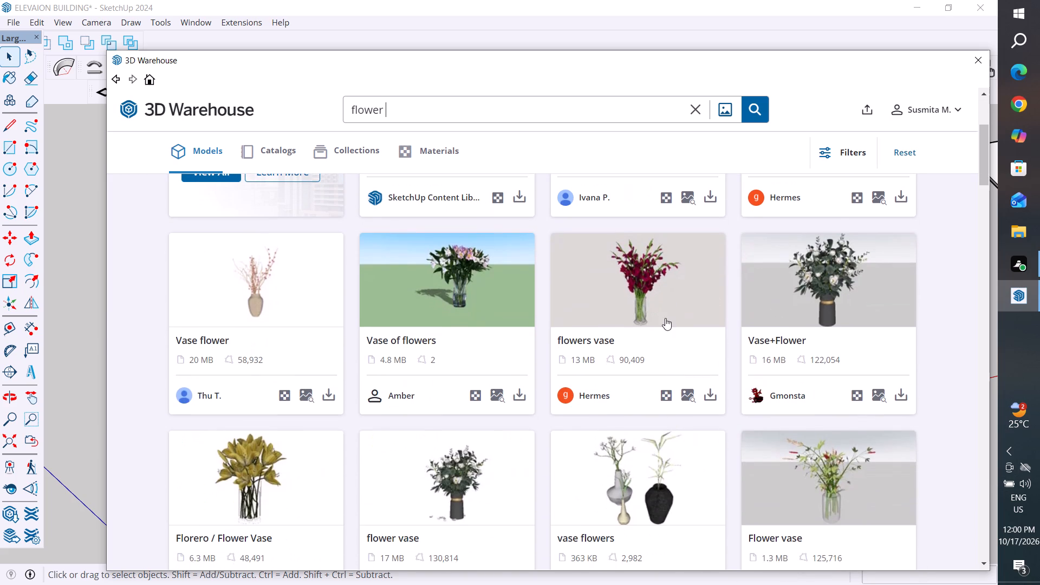
pyautogui.click(692, 110)
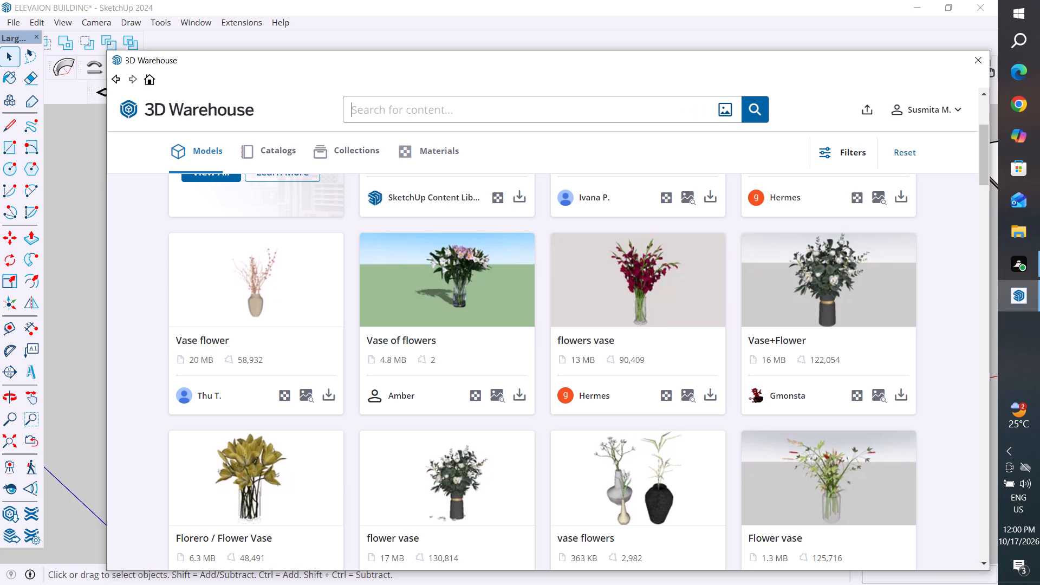
pyautogui.click(577, 118)
pyautogui.press('BackSpace')
pyautogui.press('BackSpace')
# Examine the flower vase models further down the results and return to the start of the list.
pyautogui.scroll(-6, 631, 438)
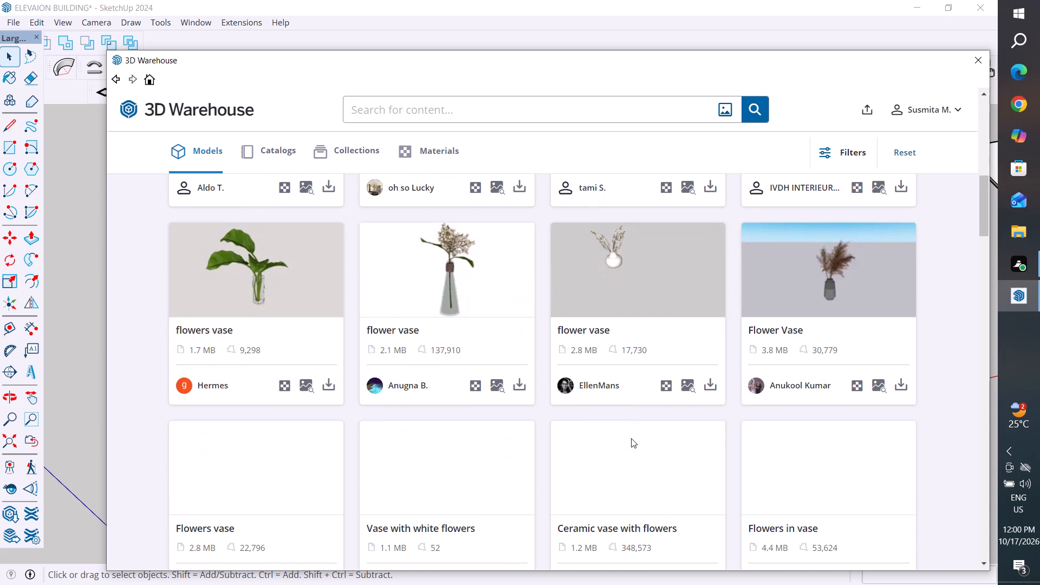
pyautogui.scroll(-3, 635, 426)
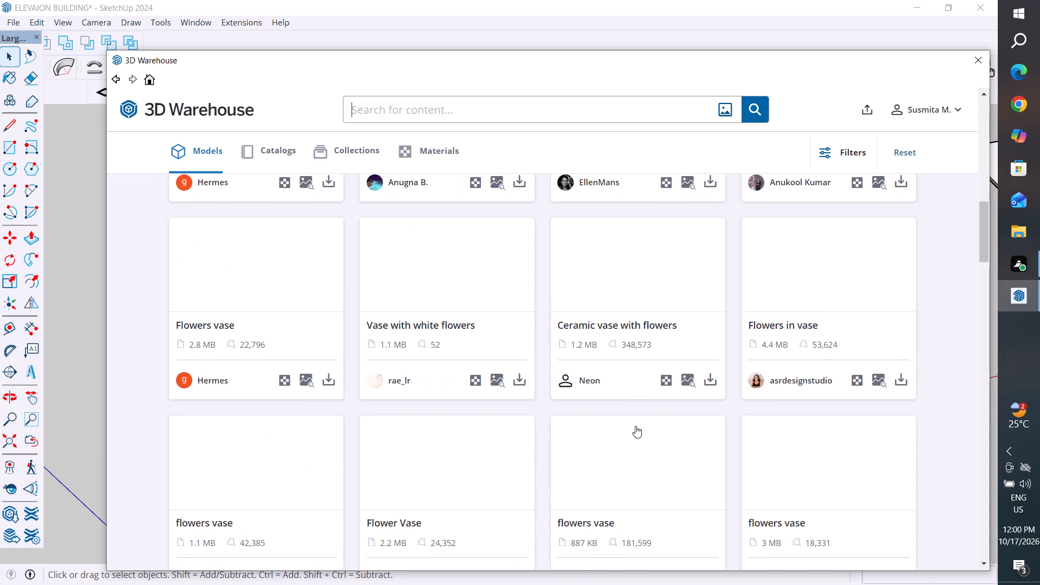
pyautogui.scroll(4, 635, 426)
pyautogui.scroll(-4, 635, 426)
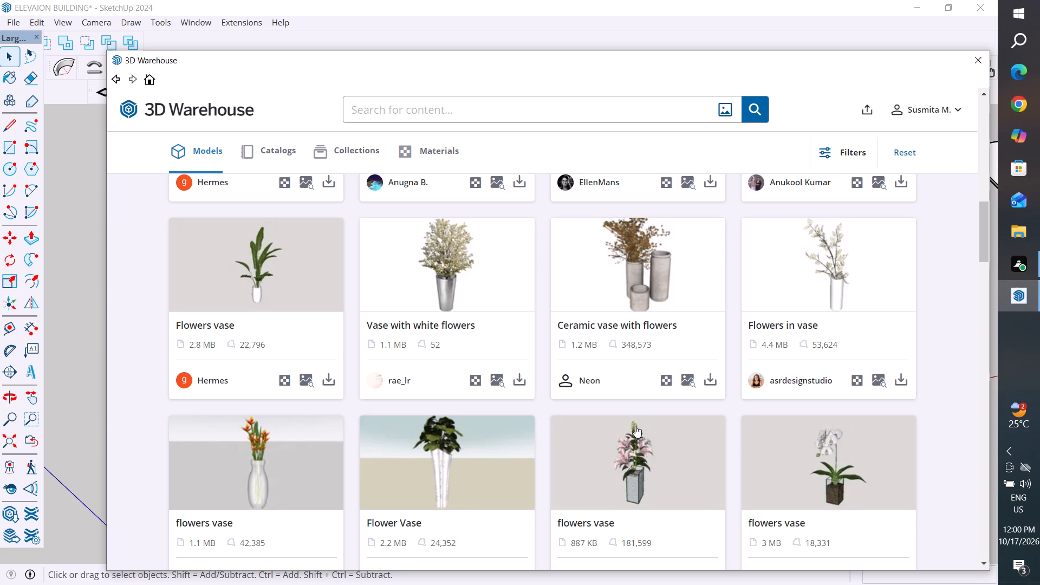
pyautogui.scroll(4, 635, 426)
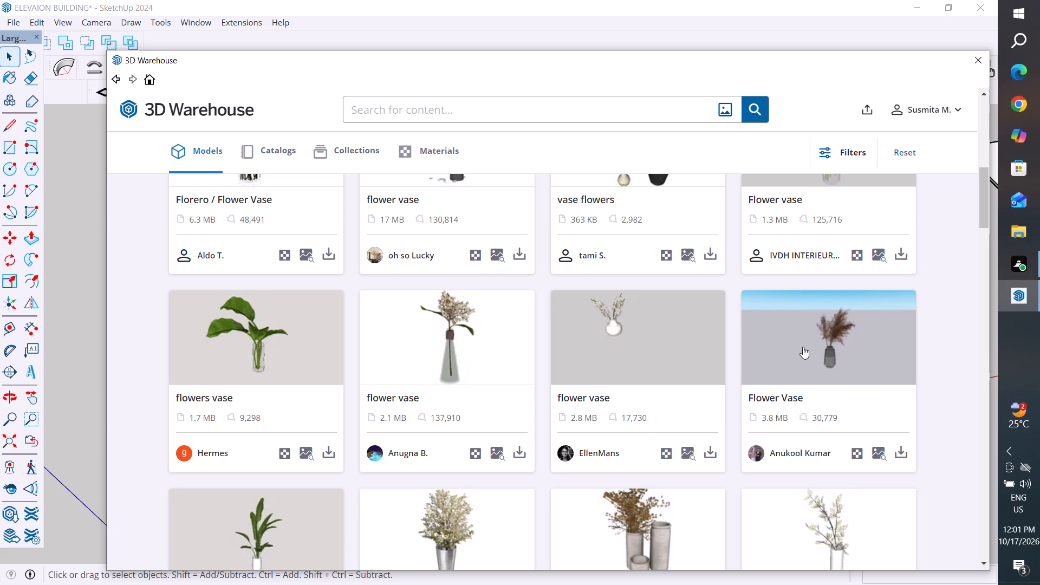
pyautogui.scroll(7, 803, 347)
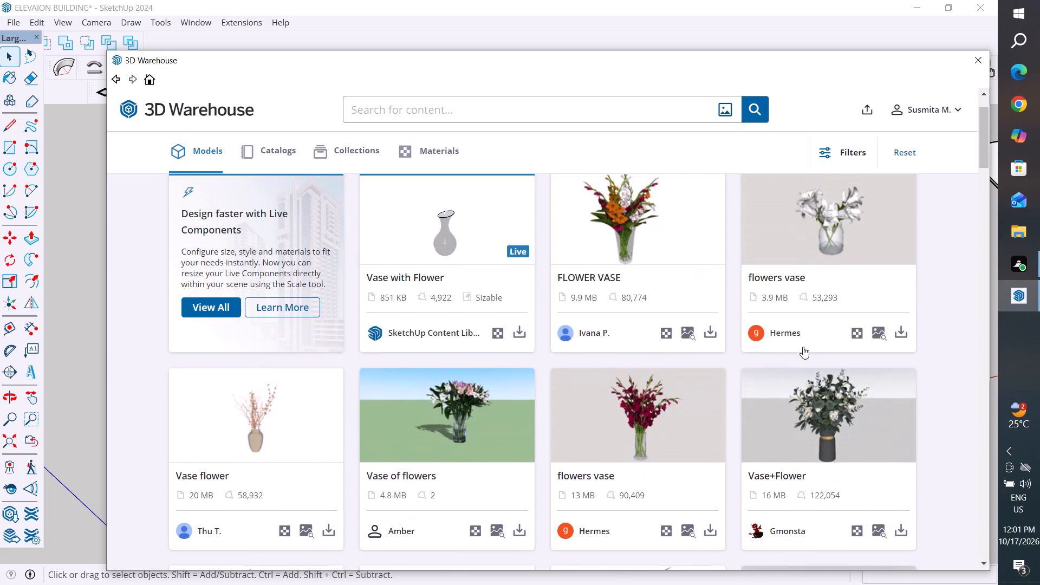
pyautogui.scroll(1, 803, 347)
pyautogui.scroll(4, 712, 305)
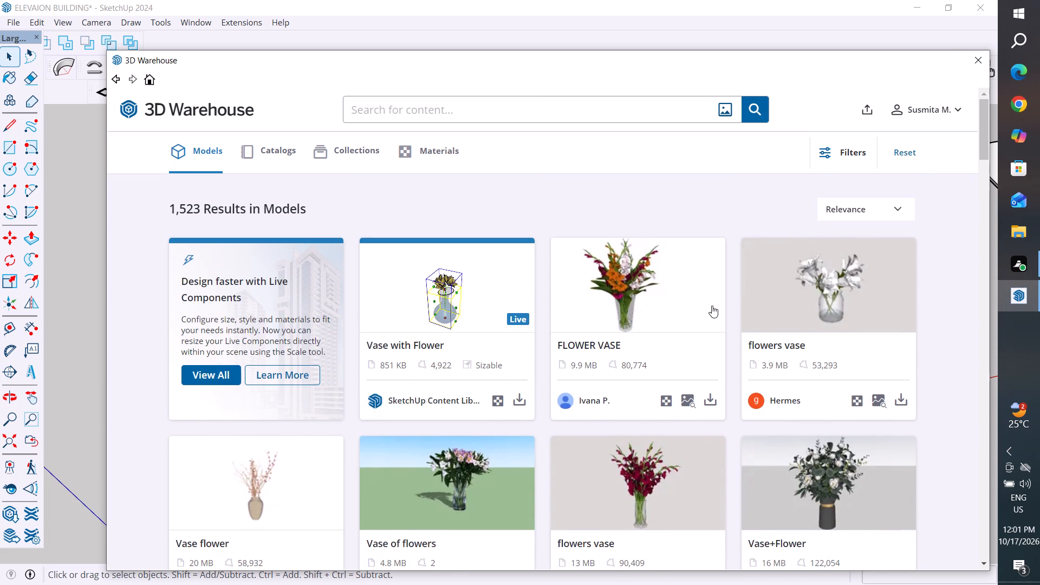
# Move the 3D Warehouse window aside to uncover the building model behind it.
pyautogui.click(508, 106)
pyautogui.moveTo(556, 64); pyautogui.dragTo(570, 114)
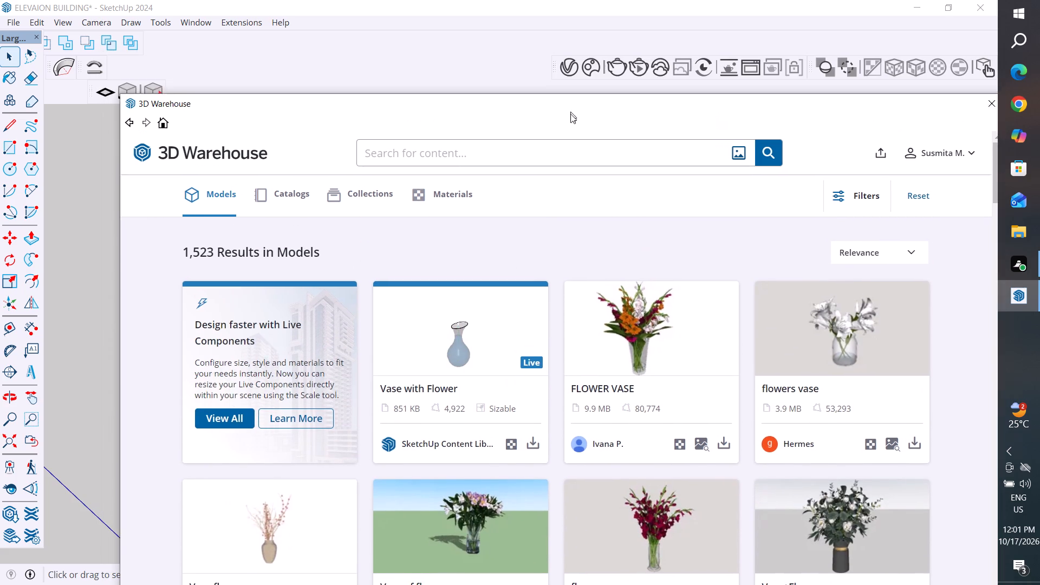
pyautogui.moveTo(570, 114); pyautogui.dragTo(590, 295)
pyautogui.scroll(4, 444, 332)
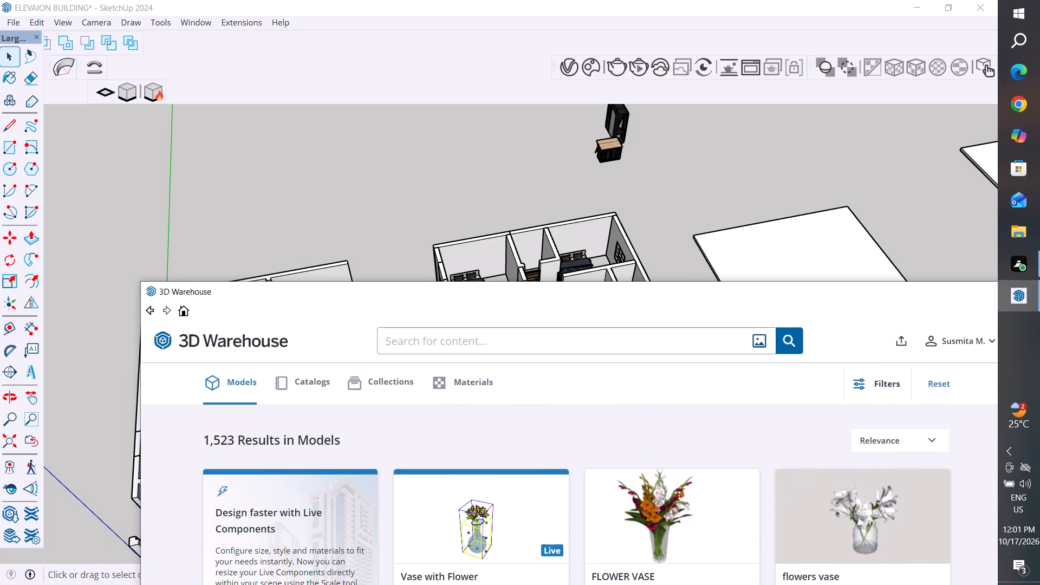
pyautogui.click(458, 341)
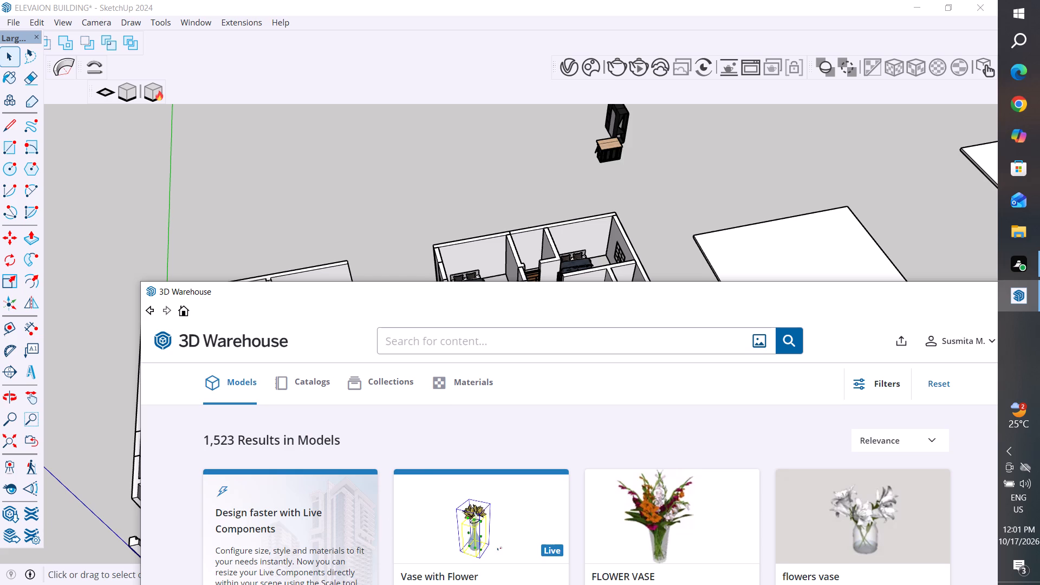
pyautogui.moveTo(510, 296); pyautogui.dragTo(530, 283)
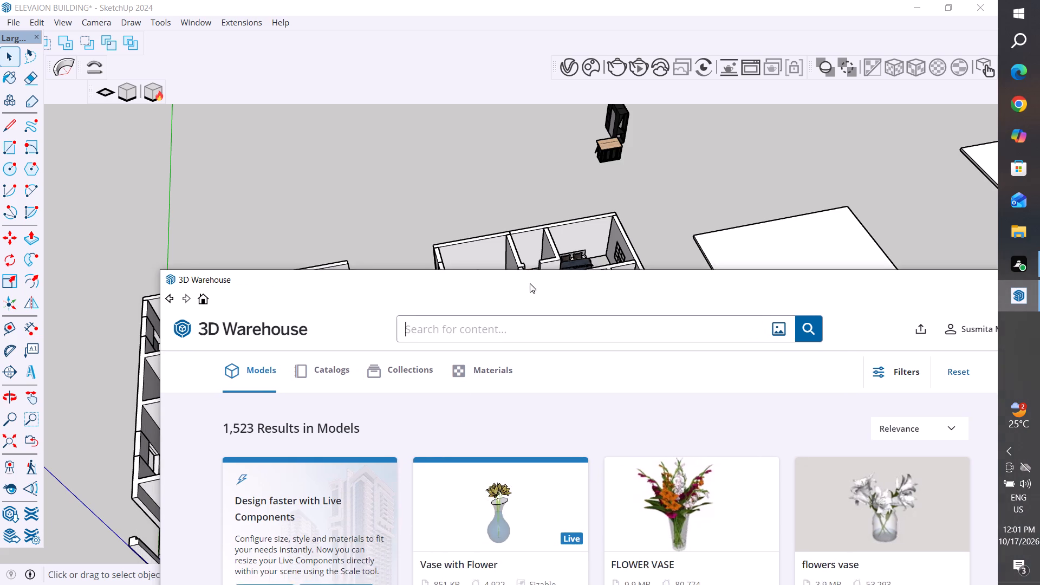
pyautogui.moveTo(530, 283); pyautogui.dragTo(696, 295)
# Search the 3D Warehouse models for "tree tub".
pyautogui.click(681, 338)
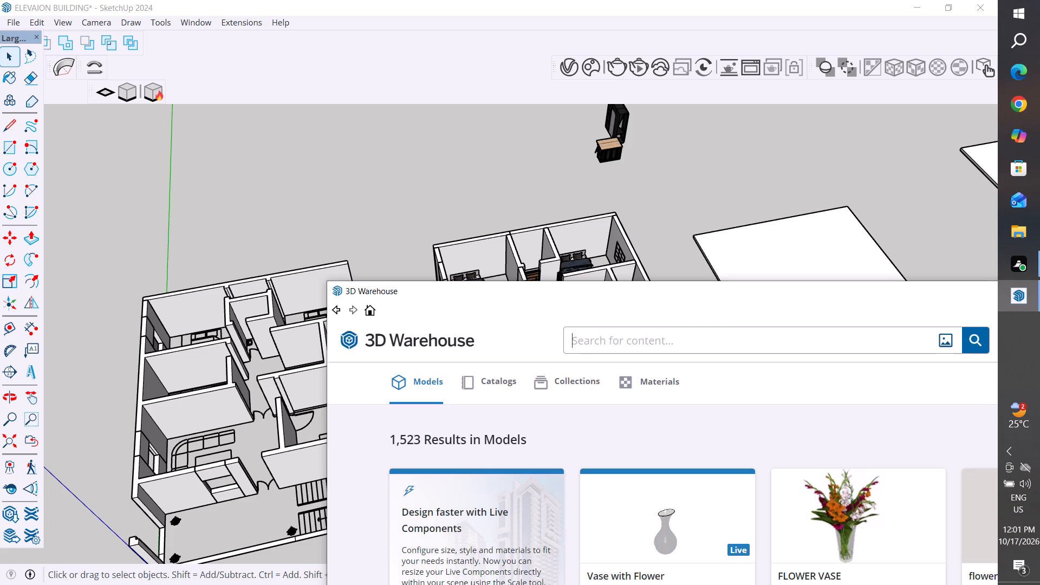
pyautogui.write('tree')
pyautogui.press('space')
pyautogui.press('h')
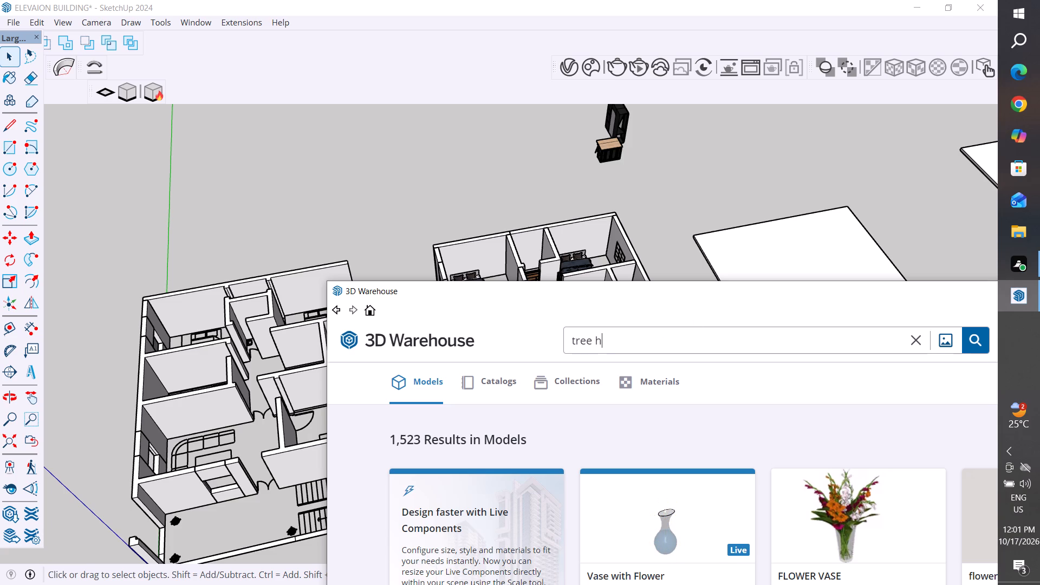
pyautogui.press('BackSpace')
pyautogui.write('tun')
pyautogui.press('BackSpace')
pyautogui.press('b')
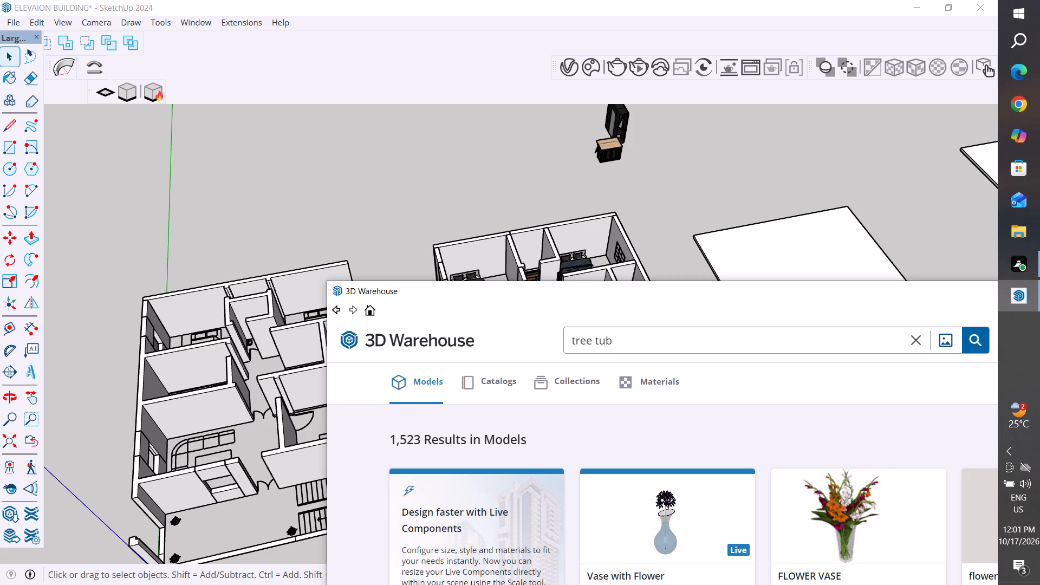
pyautogui.press('Return')
pyautogui.moveTo(723, 293); pyautogui.dragTo(552, 210)
pyautogui.click(809, 250)
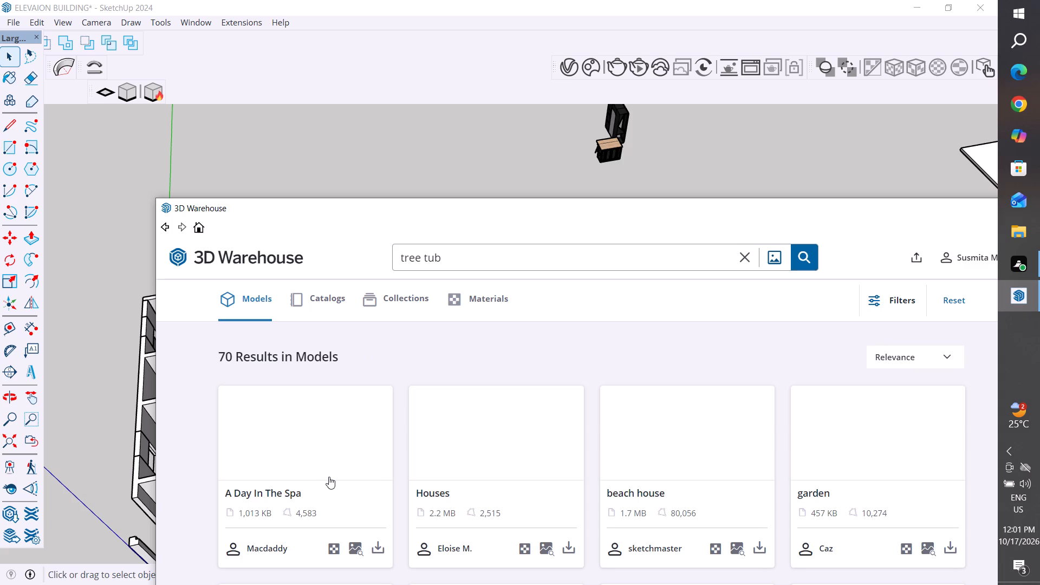
# Examine the tree tub model results in the 3D Warehouse down the list and close the 3D Warehouse.
pyautogui.scroll(-3, 617, 467)
pyautogui.scroll(2, 617, 467)
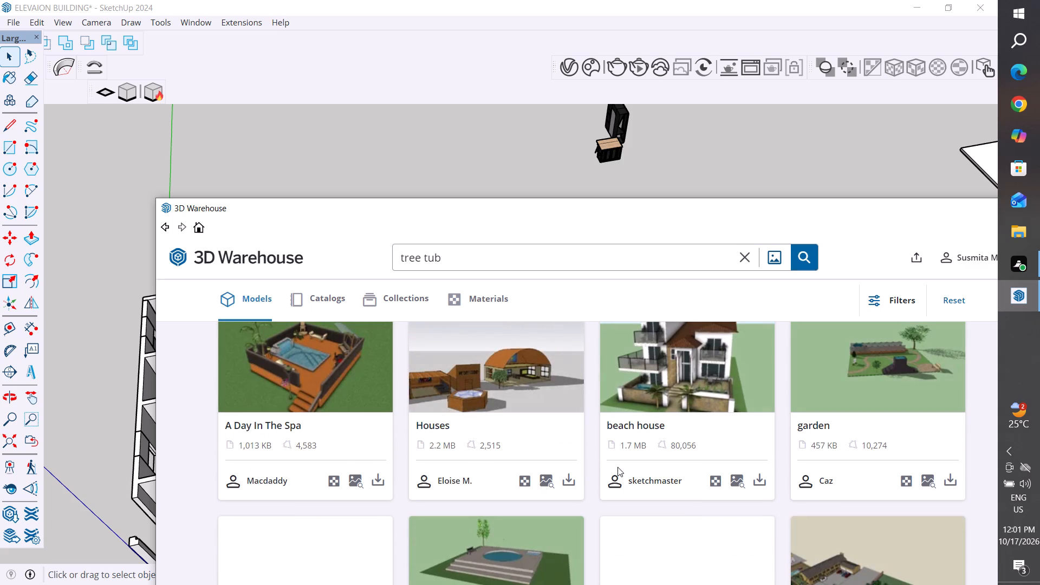
pyautogui.scroll(-10, 558, 515)
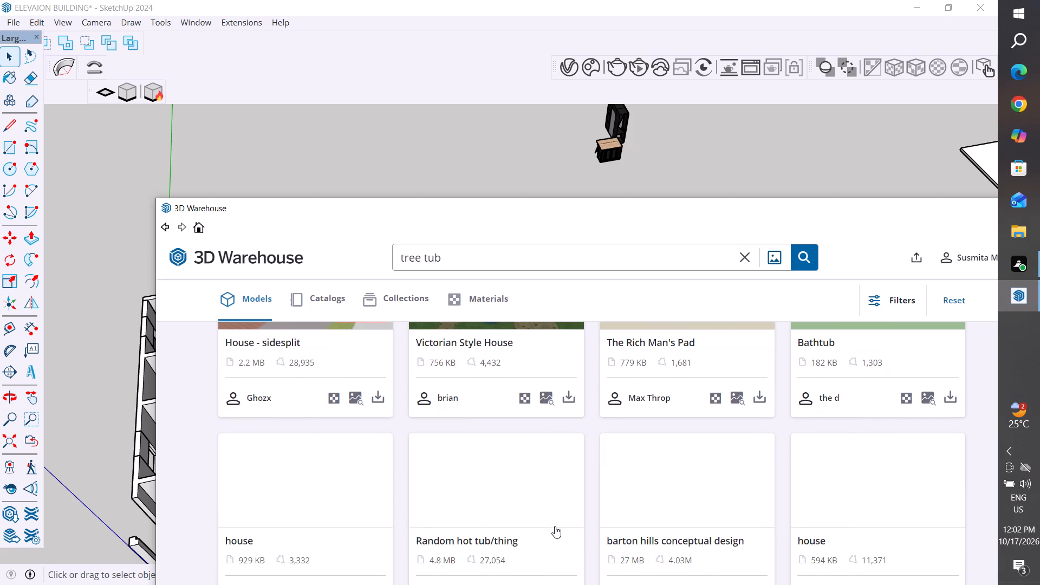
pyautogui.scroll(-3, 571, 517)
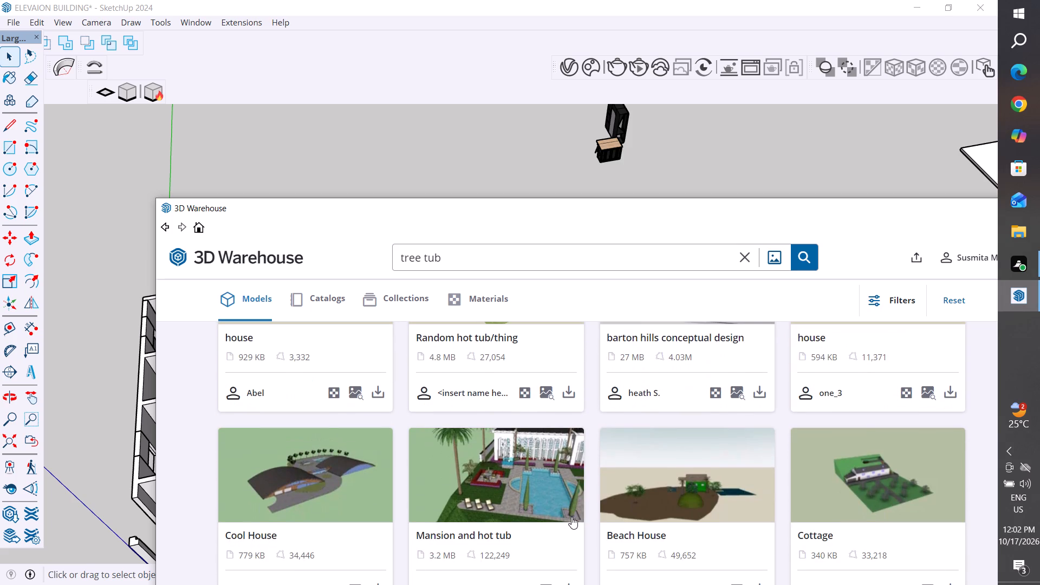
pyautogui.scroll(-3, 584, 472)
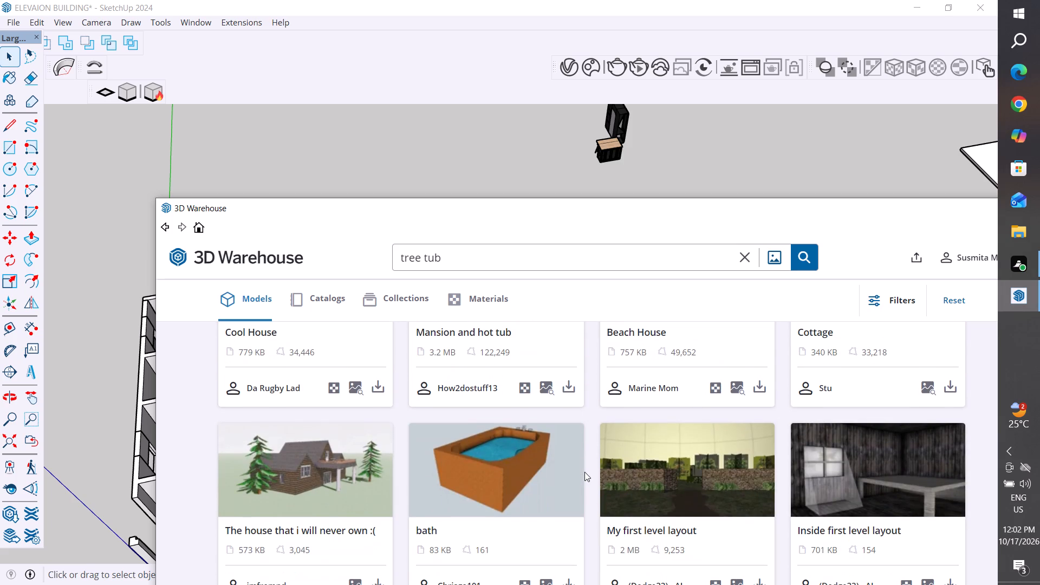
pyautogui.moveTo(761, 213); pyautogui.dragTo(684, 107)
pyautogui.scroll(-2, 750, 480)
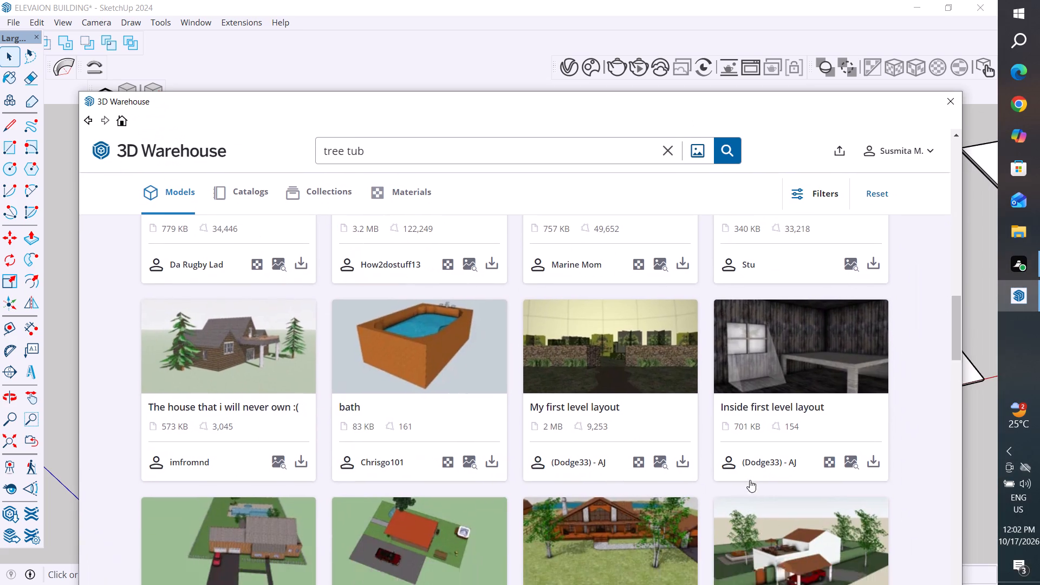
pyautogui.scroll(-2, 750, 480)
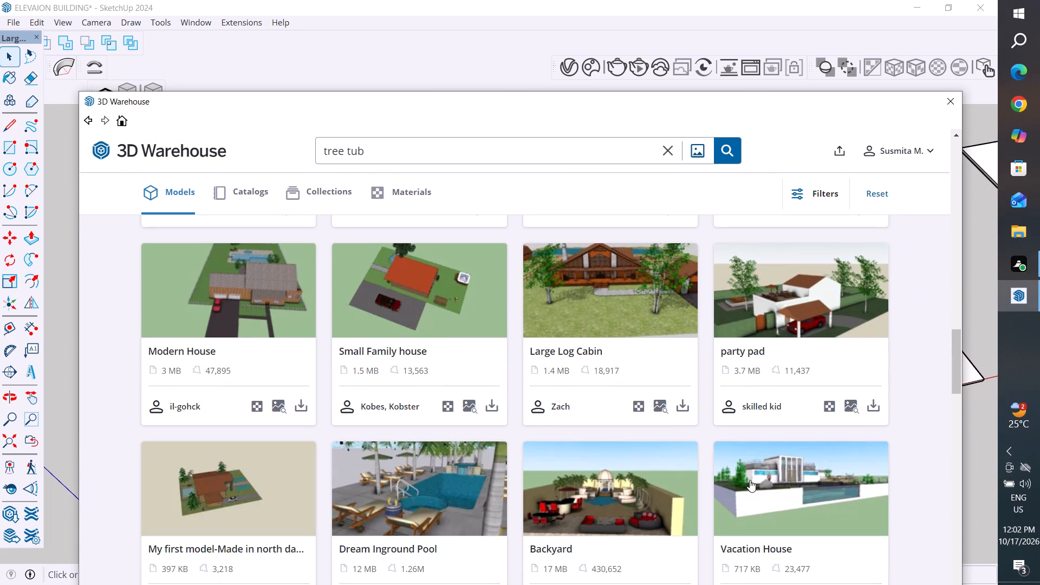
pyautogui.scroll(-1, 677, 578)
pyautogui.scroll(-3, 749, 480)
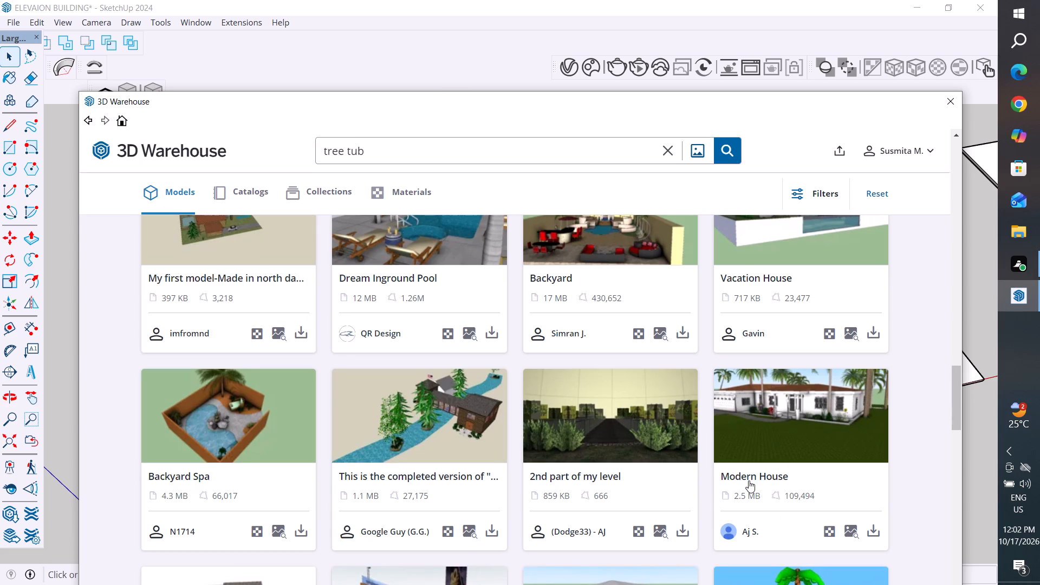
pyautogui.scroll(-4, 706, 445)
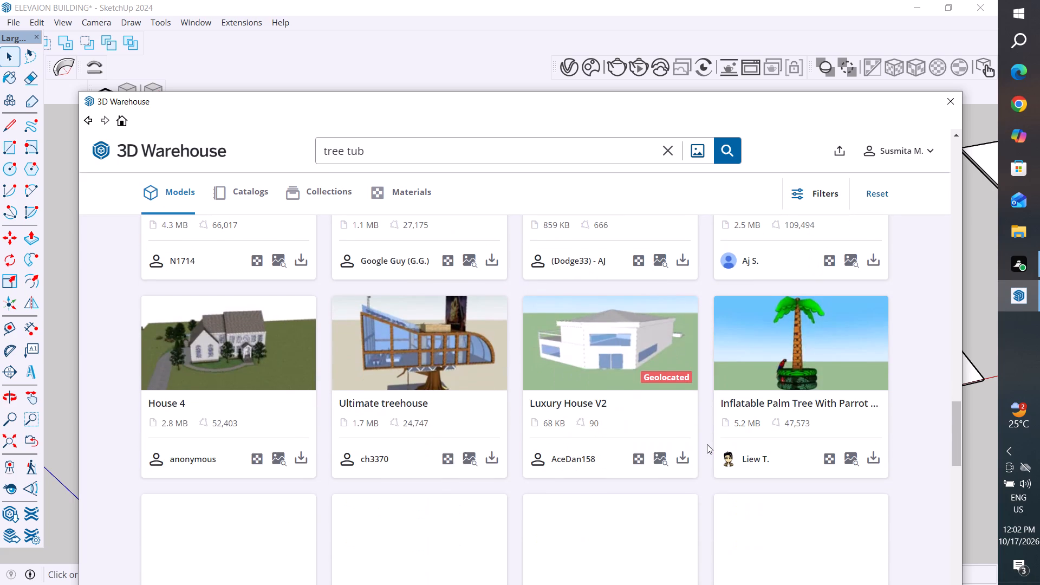
pyautogui.scroll(-4, 707, 444)
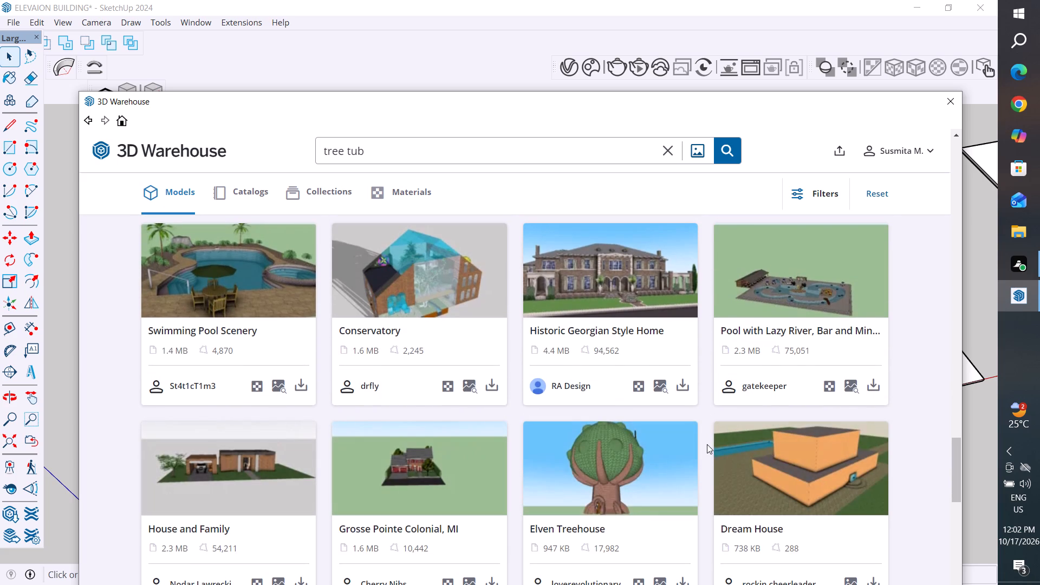
pyautogui.scroll(-2, 687, 481)
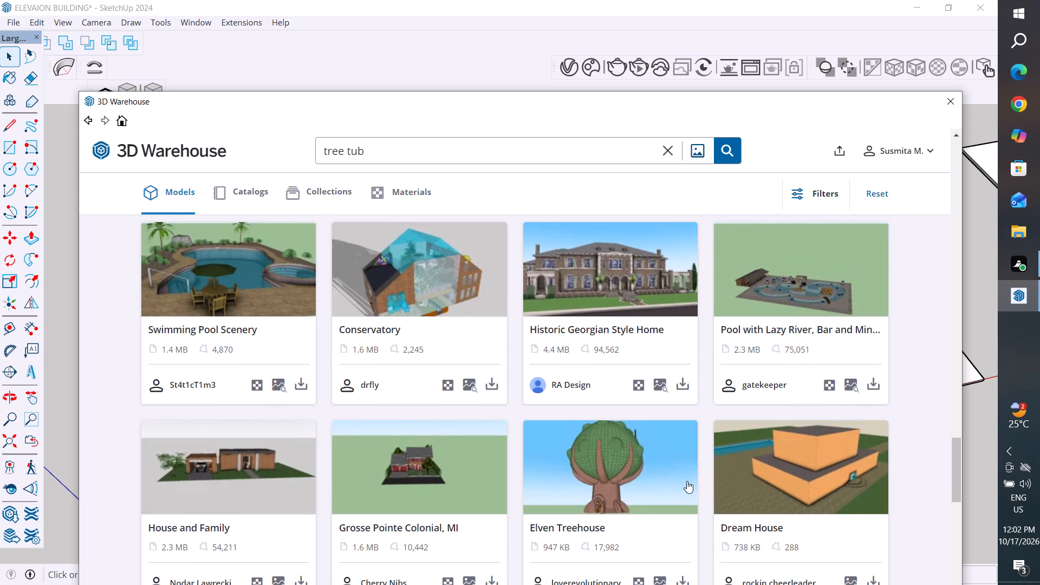
pyautogui.scroll(-4, 687, 481)
pyautogui.scroll(2, 687, 481)
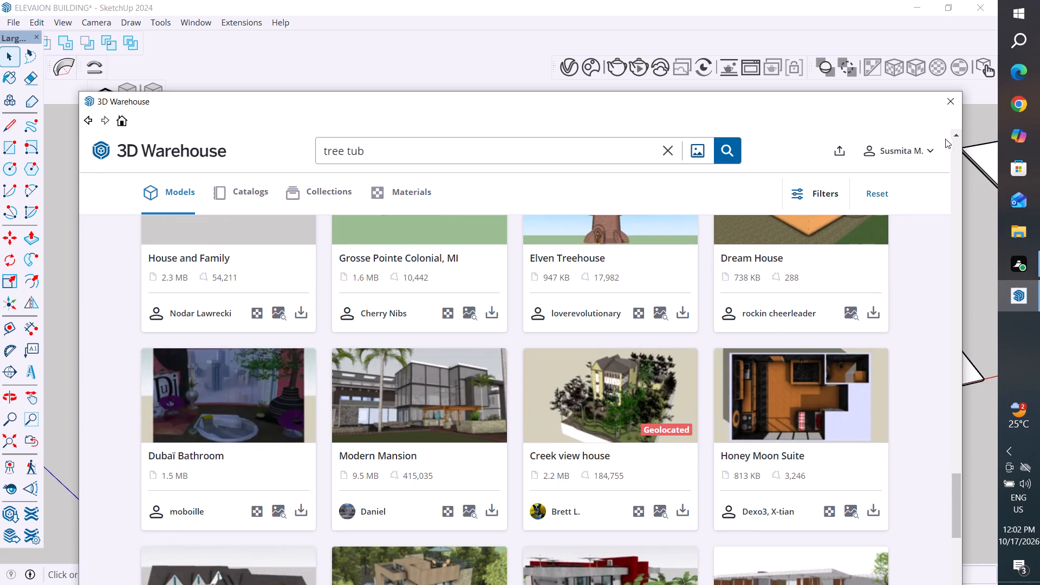
pyautogui.click(956, 103)
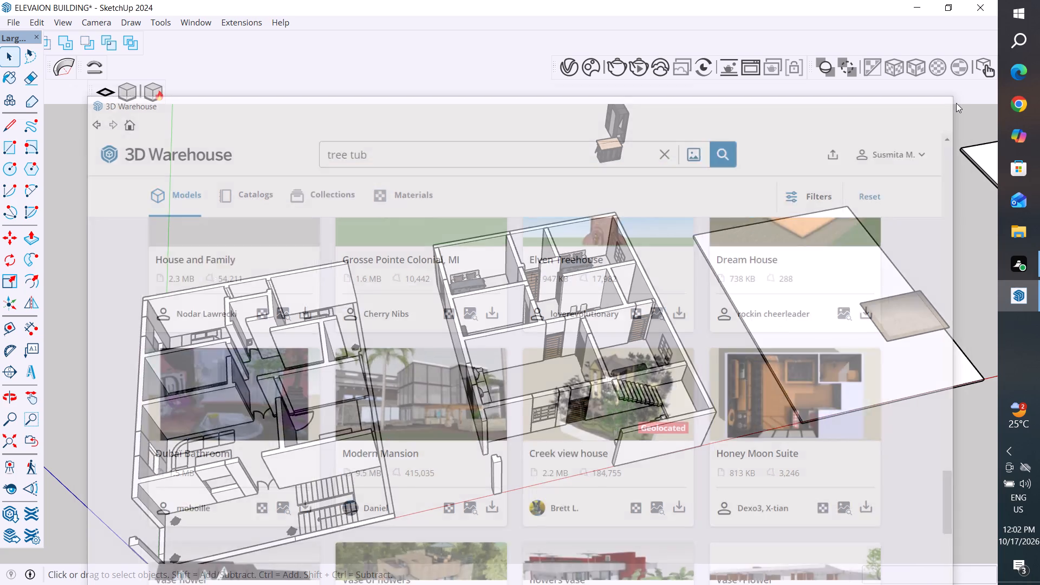
# Move the plain flat slab group beside the middle building about 51' 5" onto its walls, matching the front outer corner, as a roof.
pyautogui.moveTo(648, 470); pyautogui.dragTo(563, 355, button='middle')
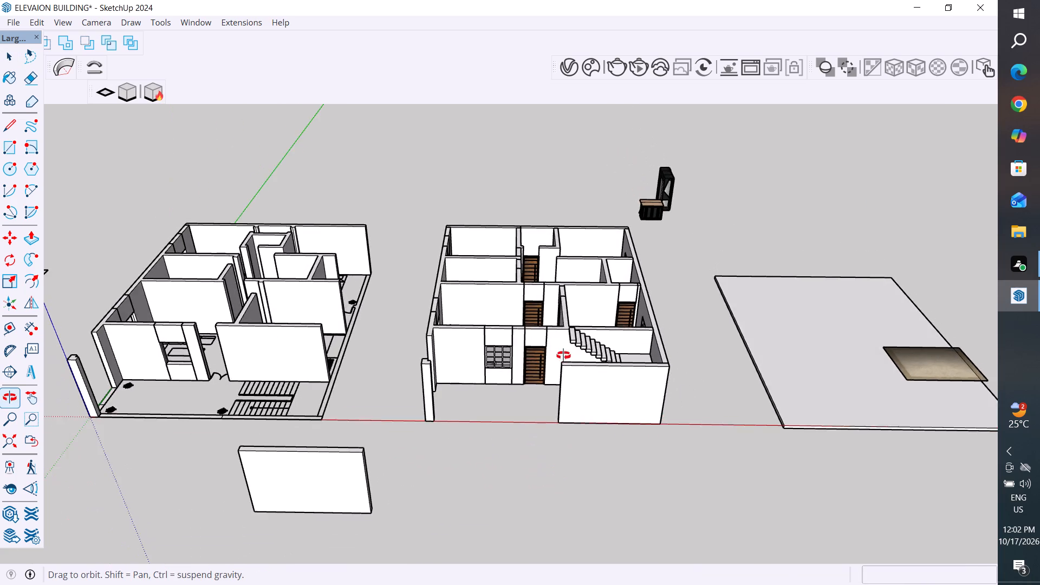
pyautogui.moveTo(563, 355); pyautogui.dragTo(584, 436, button='middle')
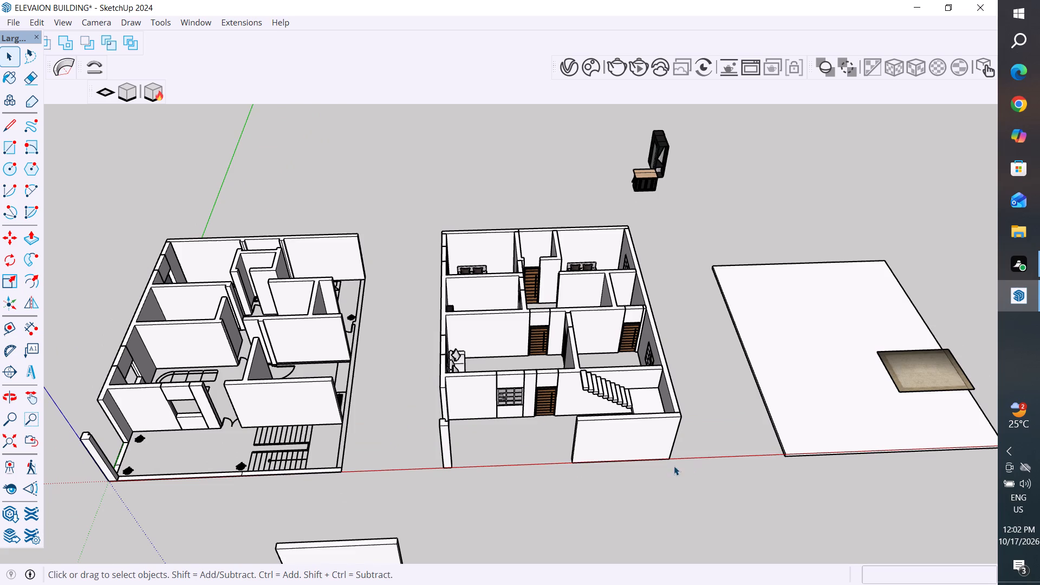
pyautogui.click(863, 423)
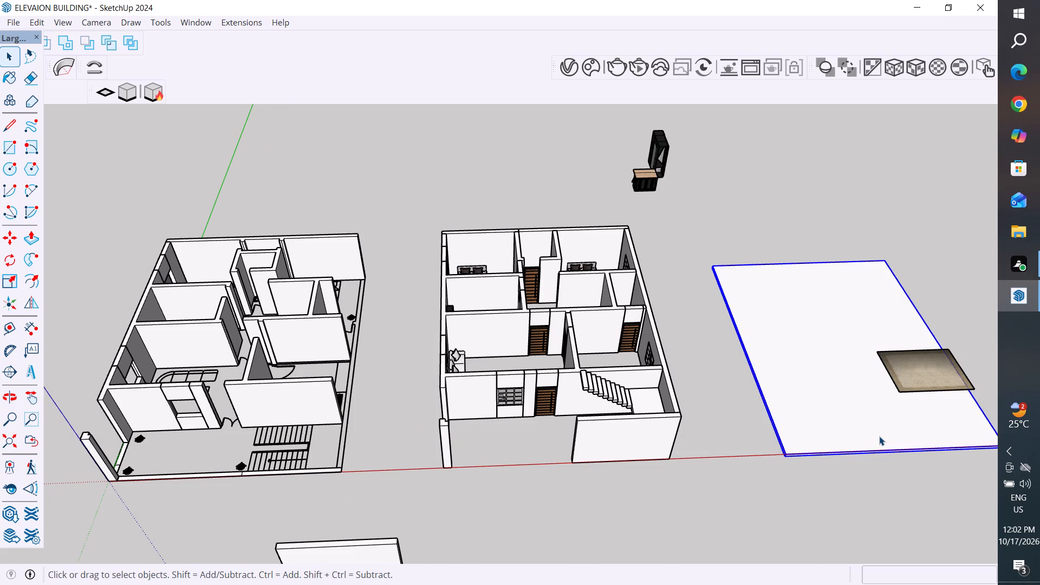
pyautogui.press('m')
pyautogui.scroll(-4, 558, 448)
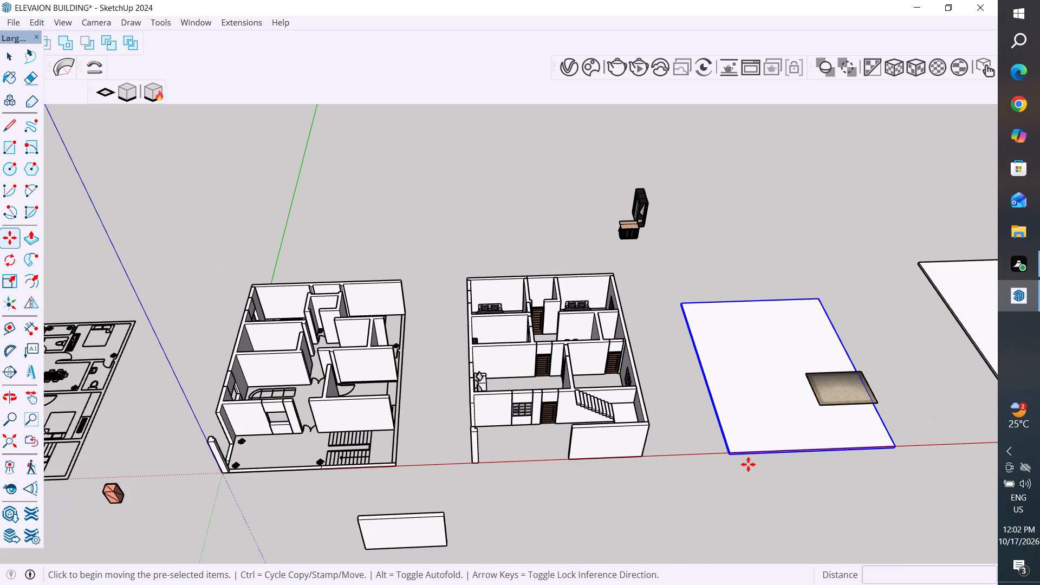
pyautogui.moveTo(748, 464); pyautogui.dragTo(633, 334, button='middle')
pyautogui.moveTo(794, 530); pyautogui.dragTo(795, 444, button='middle')
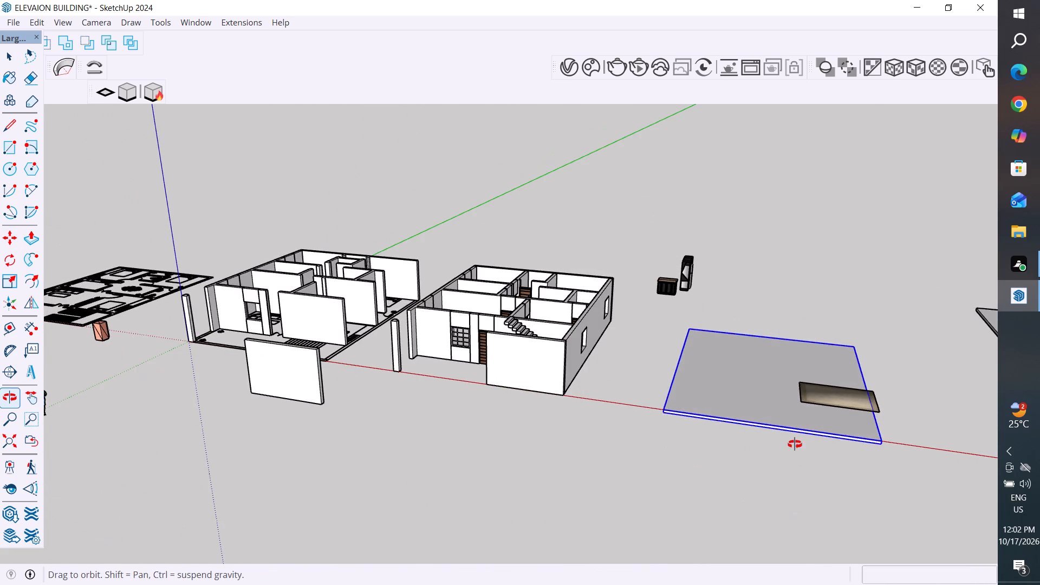
pyautogui.moveTo(795, 444); pyautogui.dragTo(794, 443, button='middle')
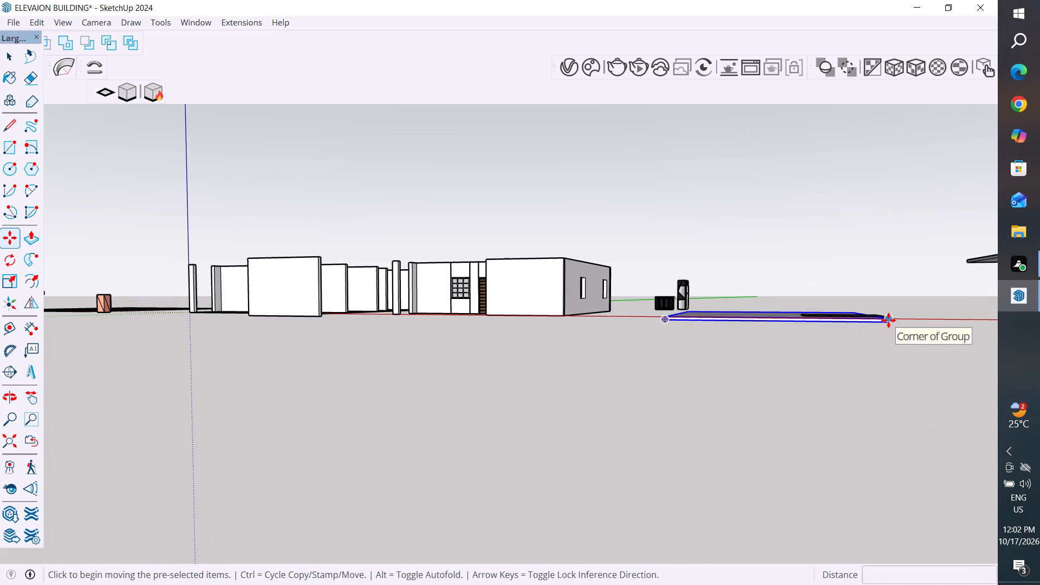
pyautogui.scroll(10, 890, 325)
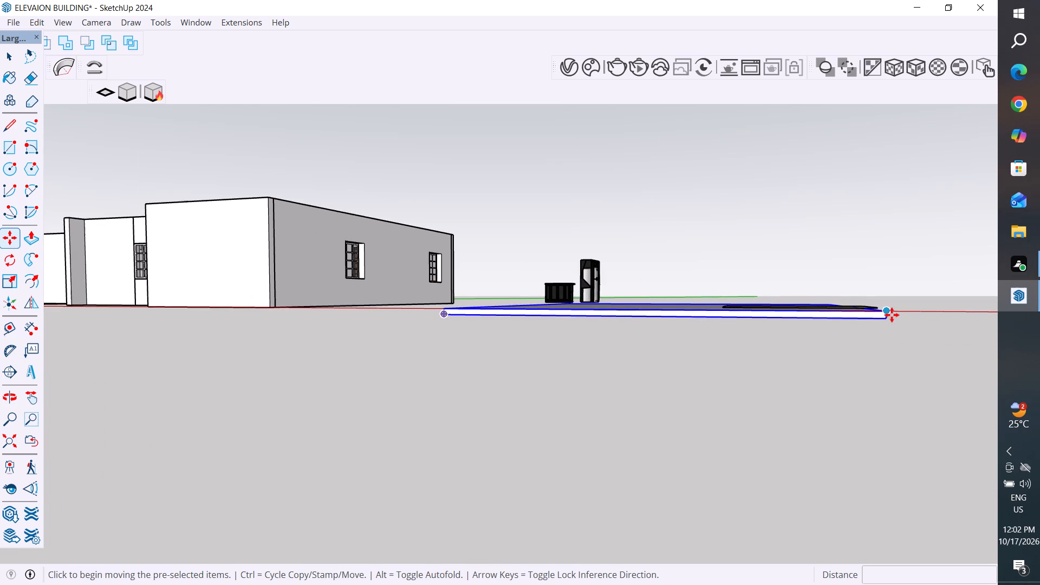
pyautogui.click(890, 321)
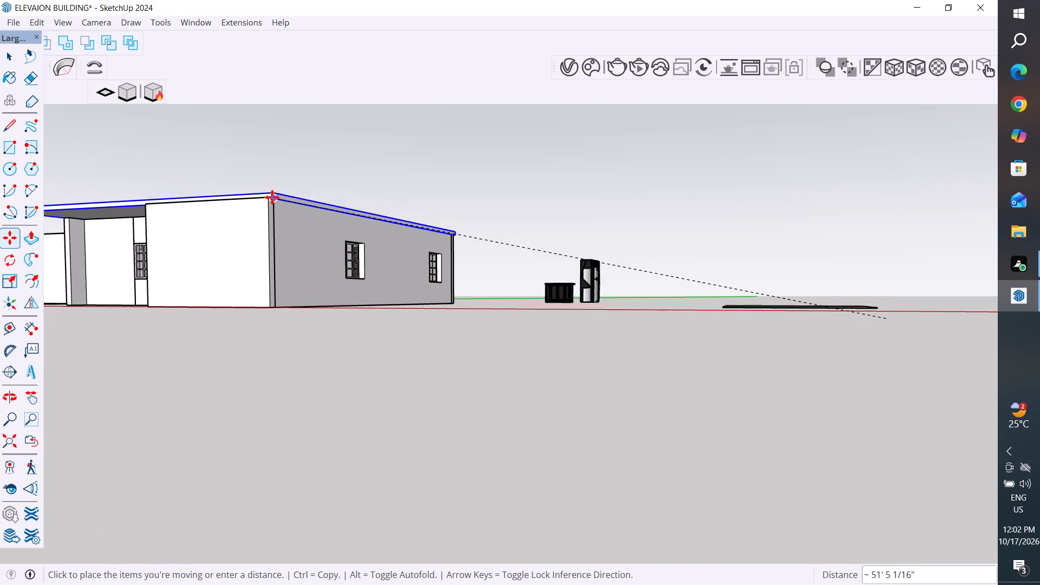
pyautogui.scroll(5, 266, 199)
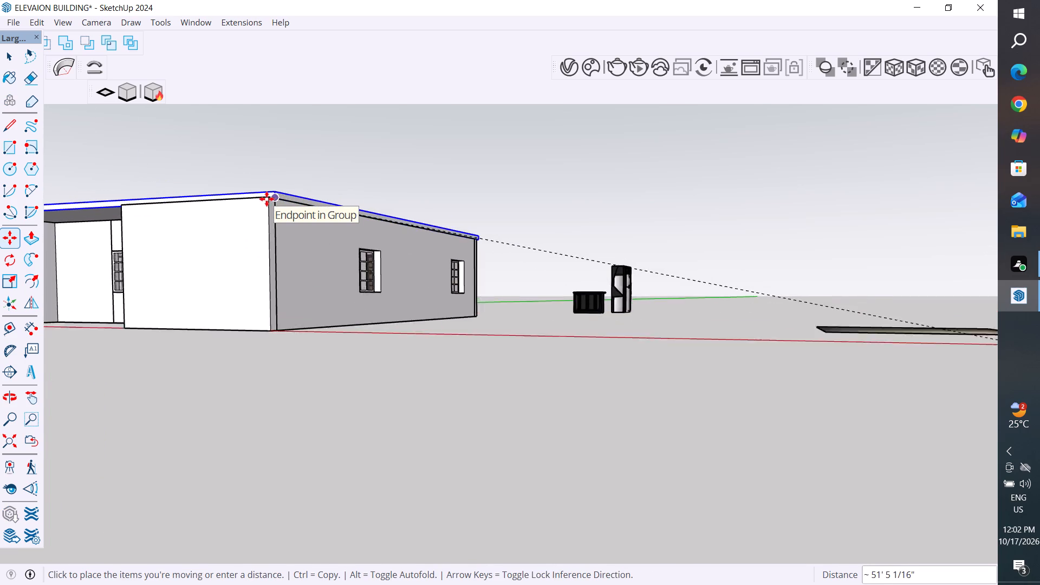
pyautogui.scroll(15, 266, 199)
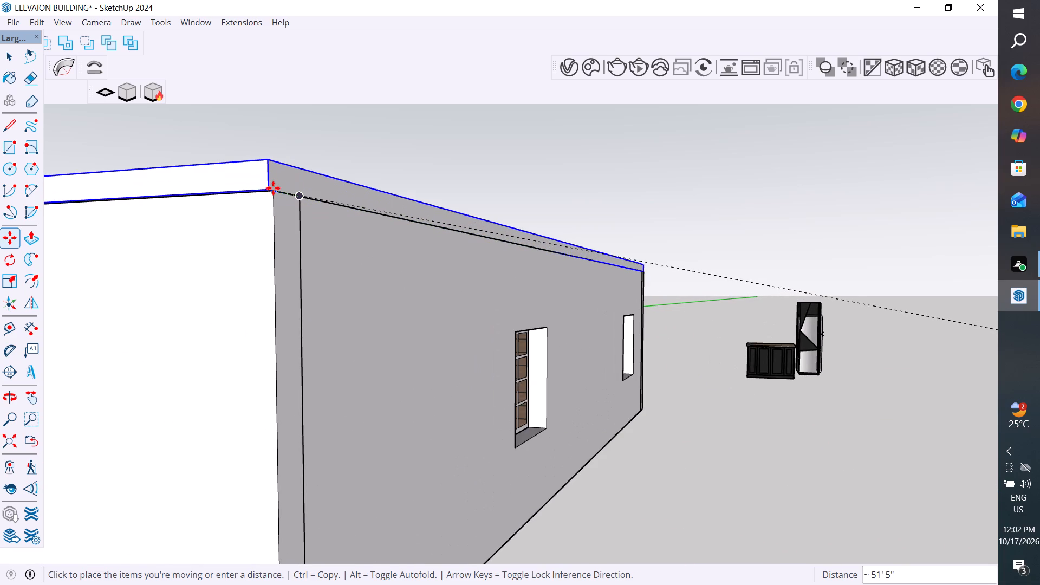
pyautogui.click(276, 192)
pyautogui.scroll(-6, 553, 301)
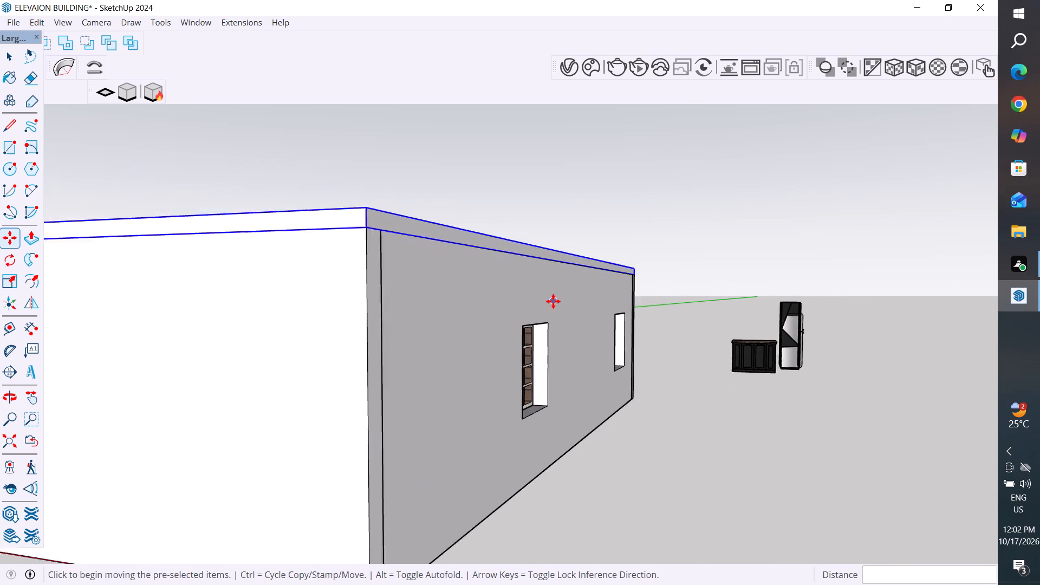
pyautogui.scroll(-8, 553, 301)
pyautogui.moveTo(517, 342); pyautogui.dragTo(622, 477, button='middle')
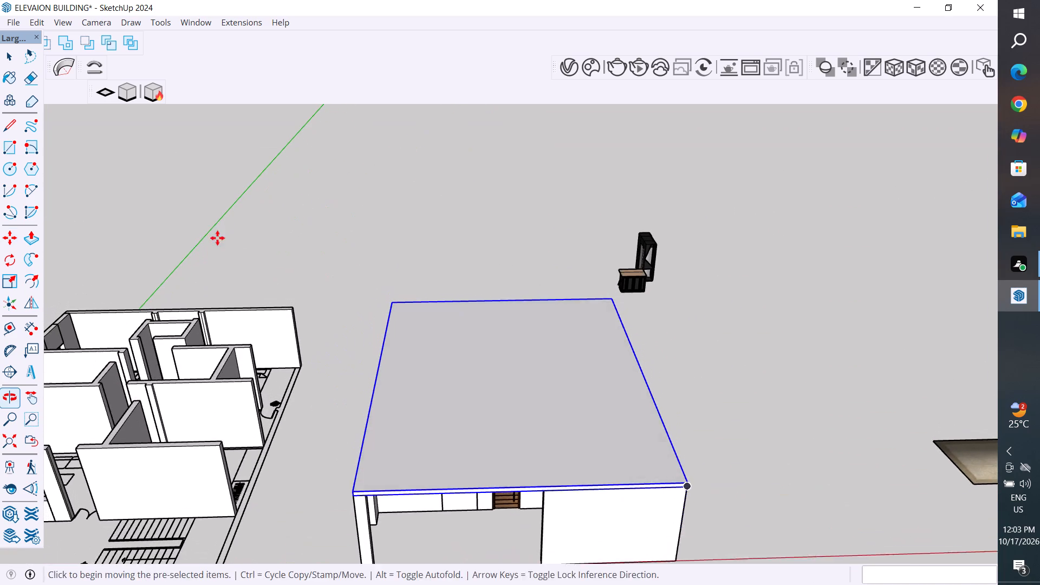
pyautogui.click(14, 64)
pyautogui.click(291, 151)
# Copy the roof slab 10' 6" straight down to the base of the same building as its floor slab.
pyautogui.scroll(-6, 378, 160)
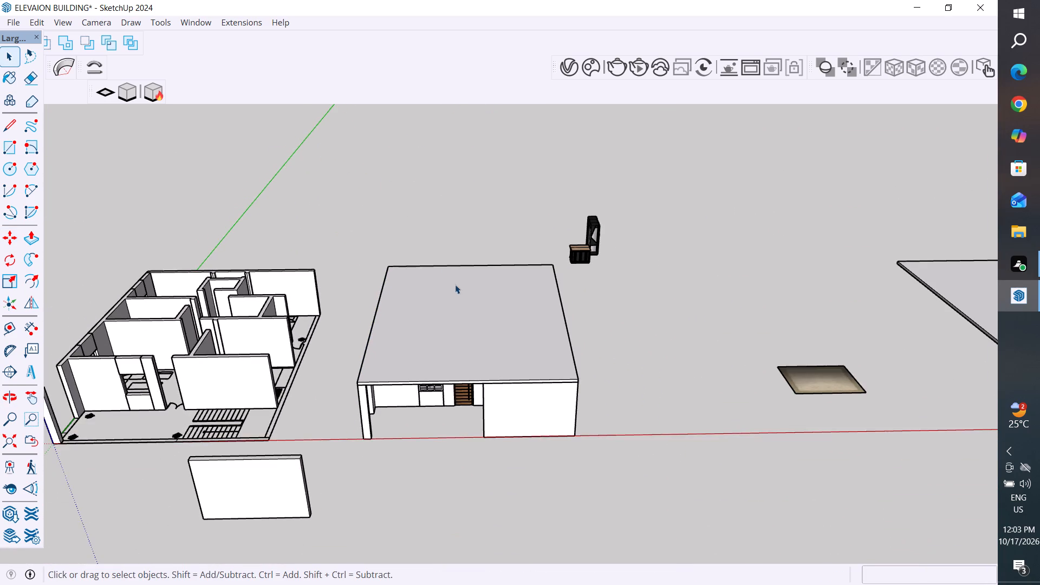
pyautogui.moveTo(455, 284); pyautogui.dragTo(386, 110, button='middle')
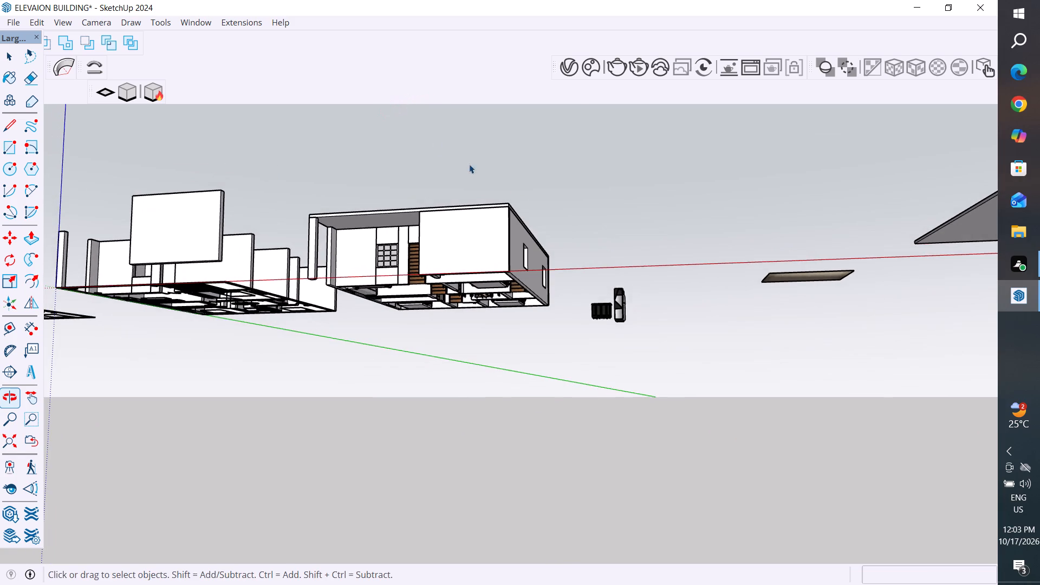
pyautogui.scroll(7, 499, 184)
pyautogui.click(505, 214)
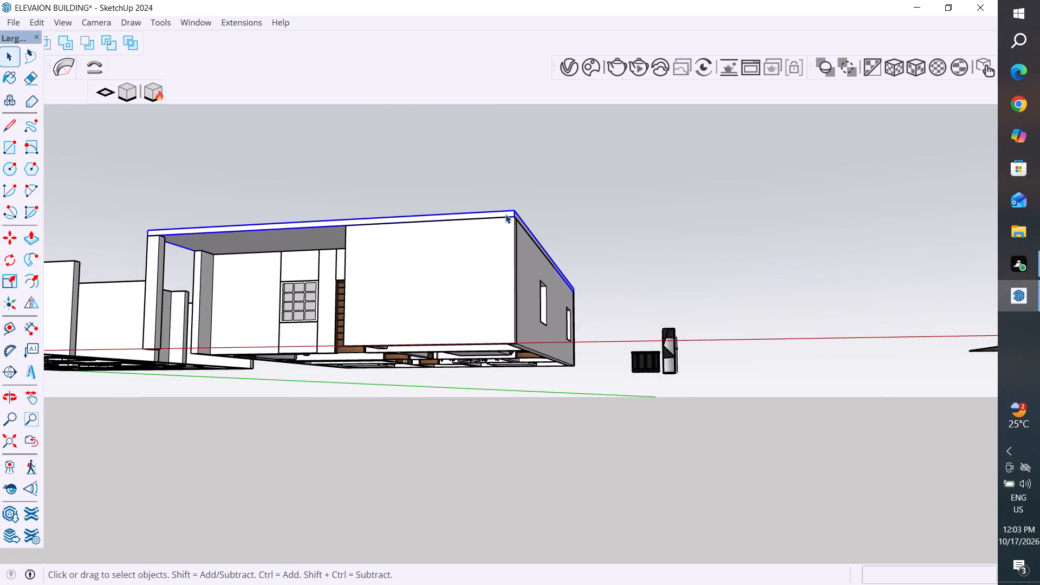
pyautogui.press('m')
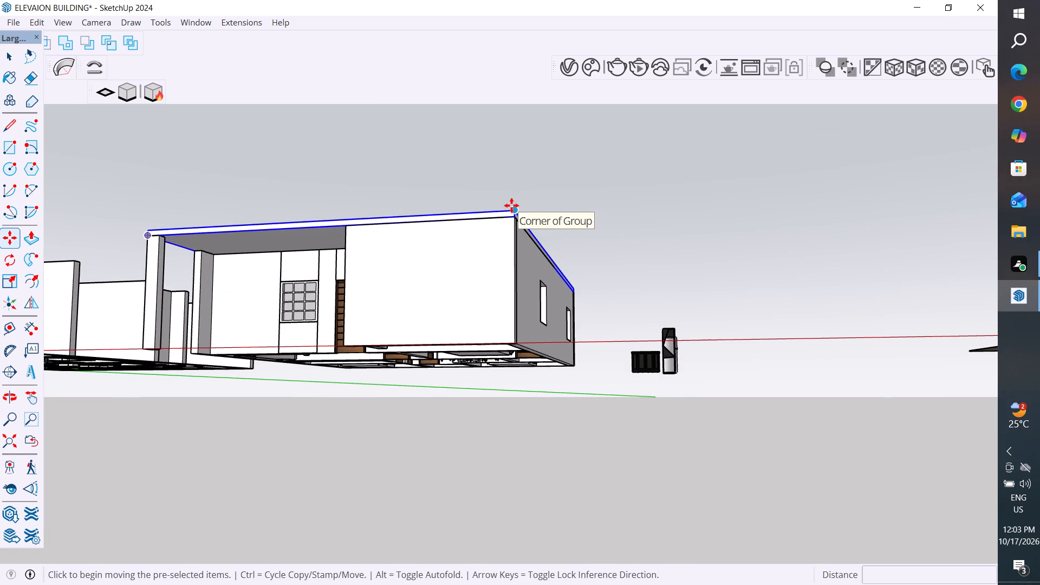
pyautogui.click(511, 205)
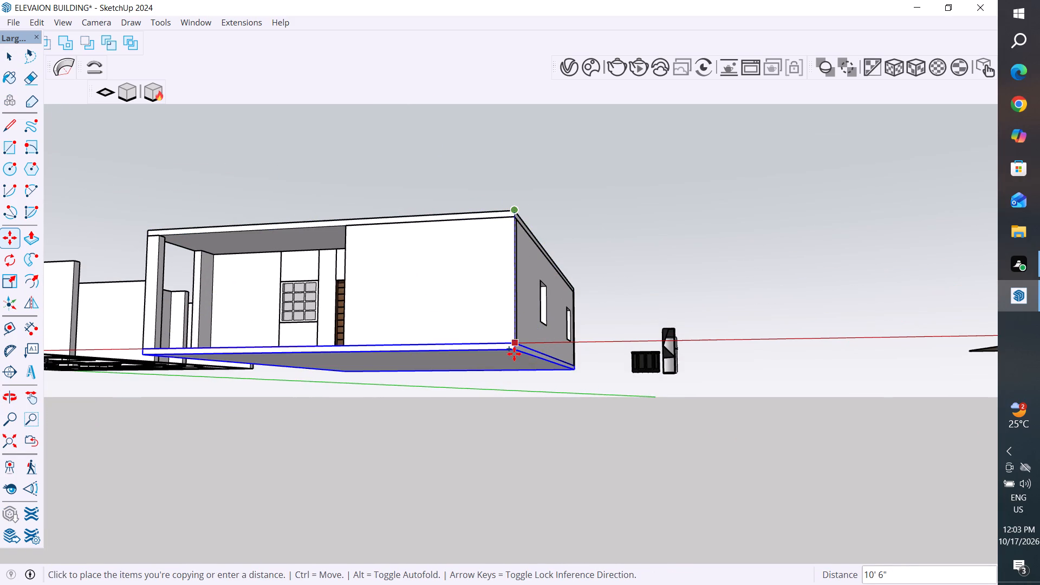
pyautogui.click(514, 343)
pyautogui.click(9, 61)
pyautogui.click(254, 109)
# Examine the building with its roof and floor slabs from above and from the front.
pyautogui.scroll(-2, 647, 229)
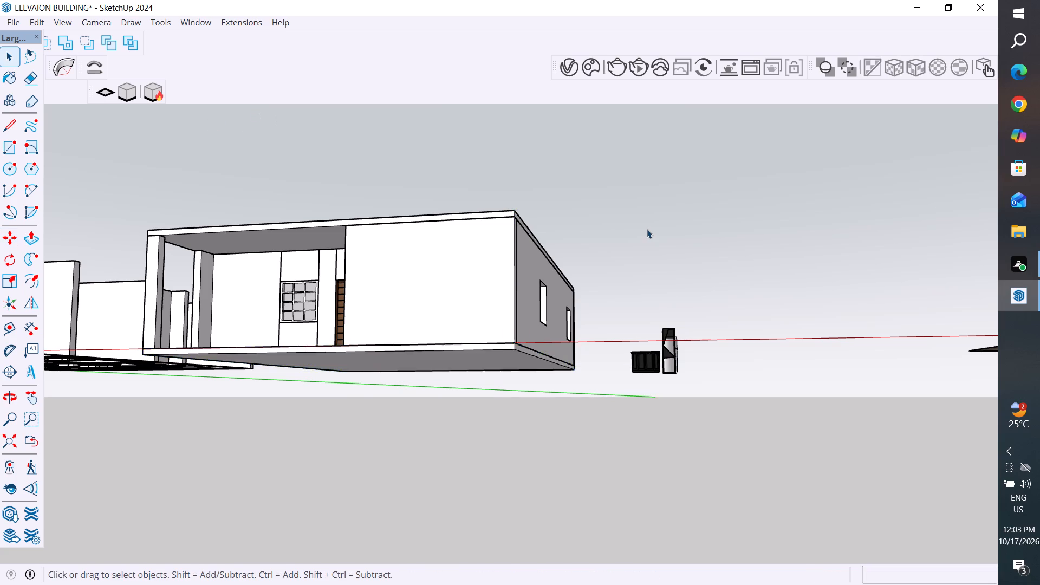
pyautogui.scroll(-3, 647, 229)
pyautogui.moveTo(661, 236); pyautogui.dragTo(742, 351, button='middle')
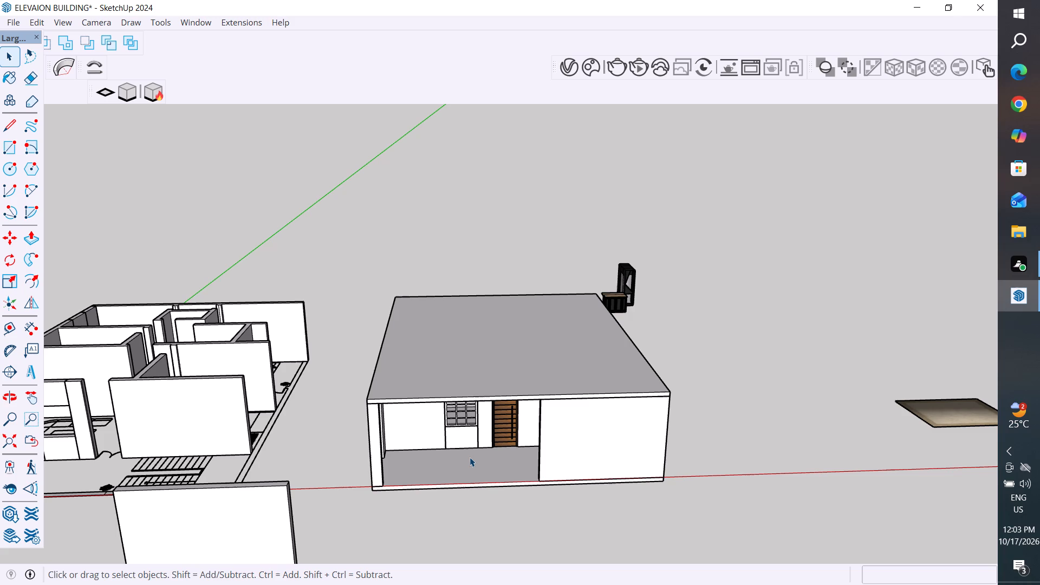
pyautogui.click(774, 434)
pyautogui.scroll(2, 600, 478)
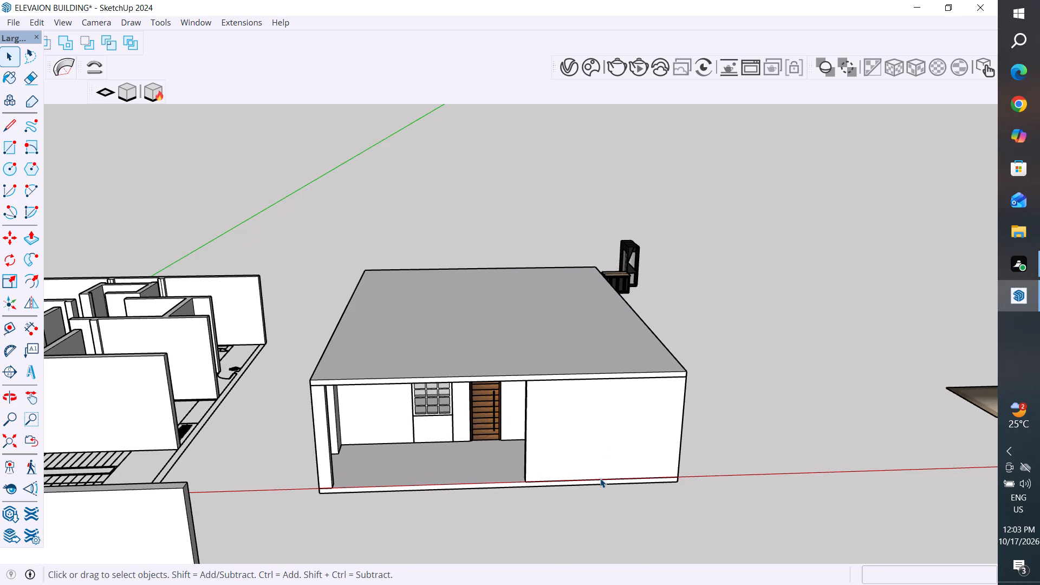
pyautogui.press('Escape')
pyautogui.press('Escape')
pyautogui.moveTo(707, 481); pyautogui.dragTo(688, 439, button='middle')
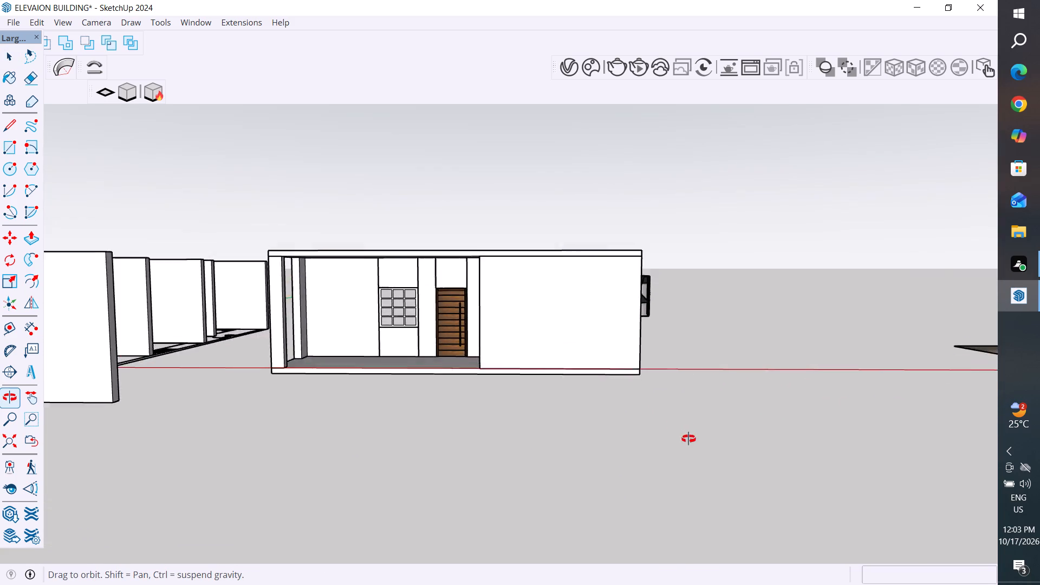
# Group the middle building's roof slab together with its walls, door and window, leaving out the floor slab.
pyautogui.moveTo(688, 439); pyautogui.dragTo(630, 492, button='middle')
pyautogui.scroll(-5, 640, 487)
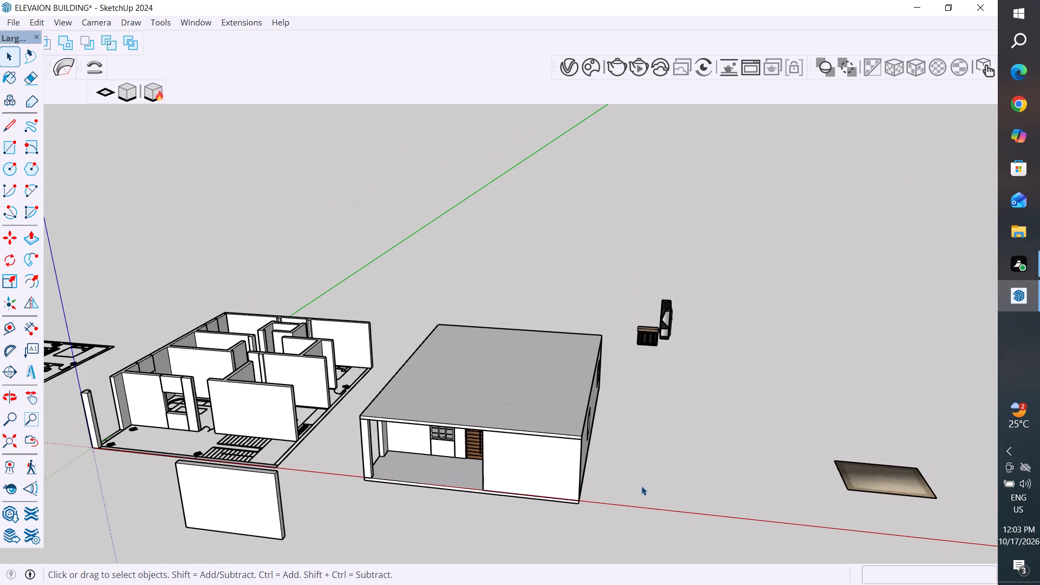
pyautogui.moveTo(643, 486); pyautogui.dragTo(666, 416, button='middle')
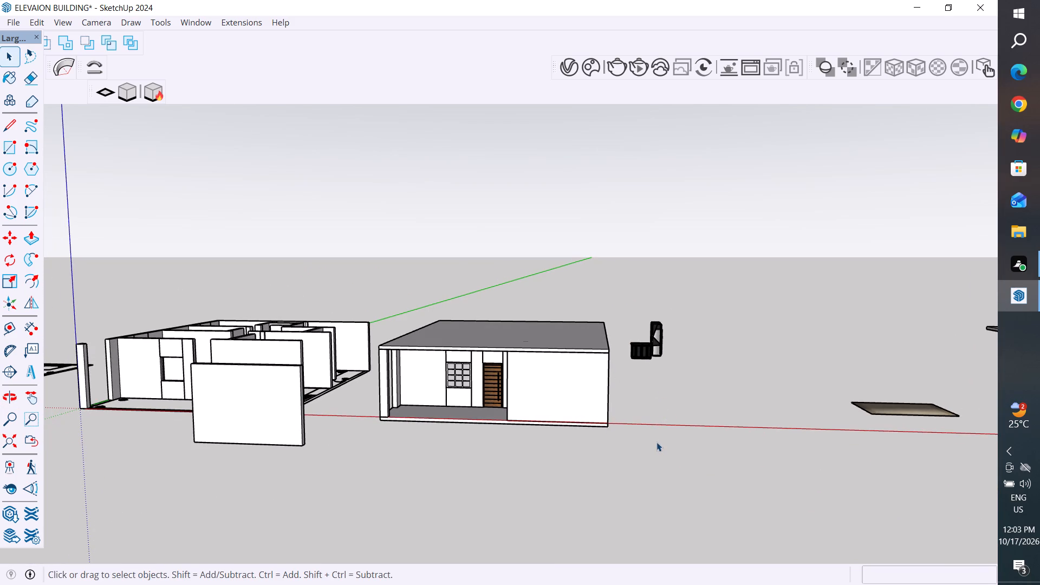
pyautogui.moveTo(612, 361); pyautogui.dragTo(610, 323, button='middle')
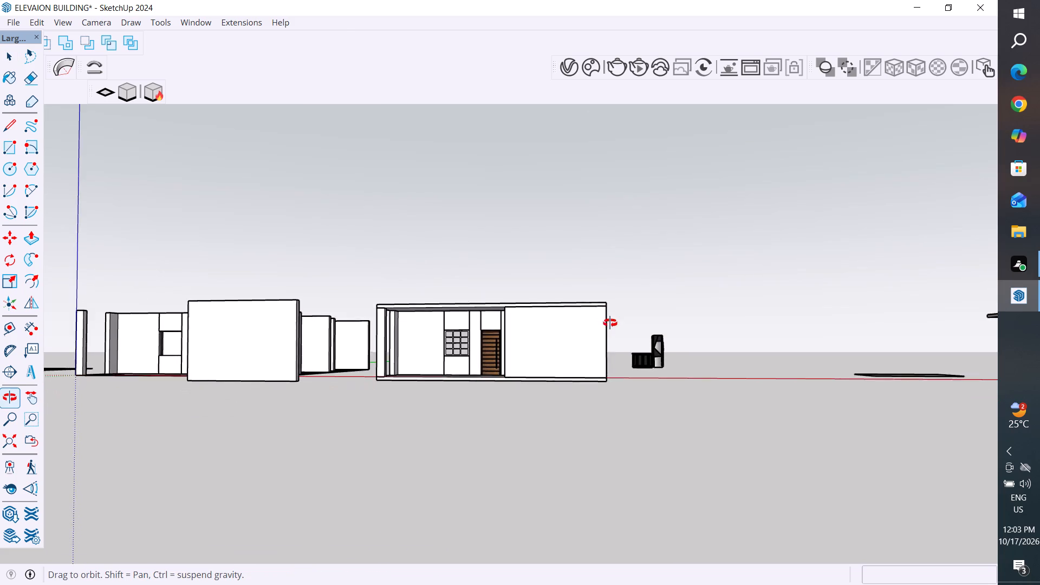
pyautogui.moveTo(610, 323); pyautogui.dragTo(613, 322, button='middle')
pyautogui.moveTo(614, 282); pyautogui.dragTo(611, 304)
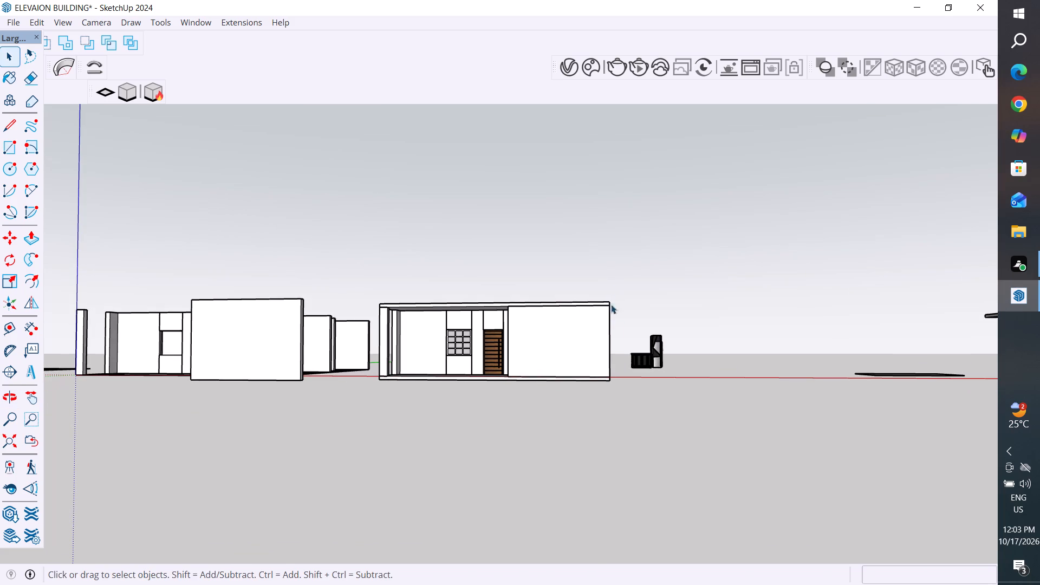
pyautogui.moveTo(611, 304); pyautogui.dragTo(375, 338)
pyautogui.moveTo(375, 338); pyautogui.dragTo(376, 338)
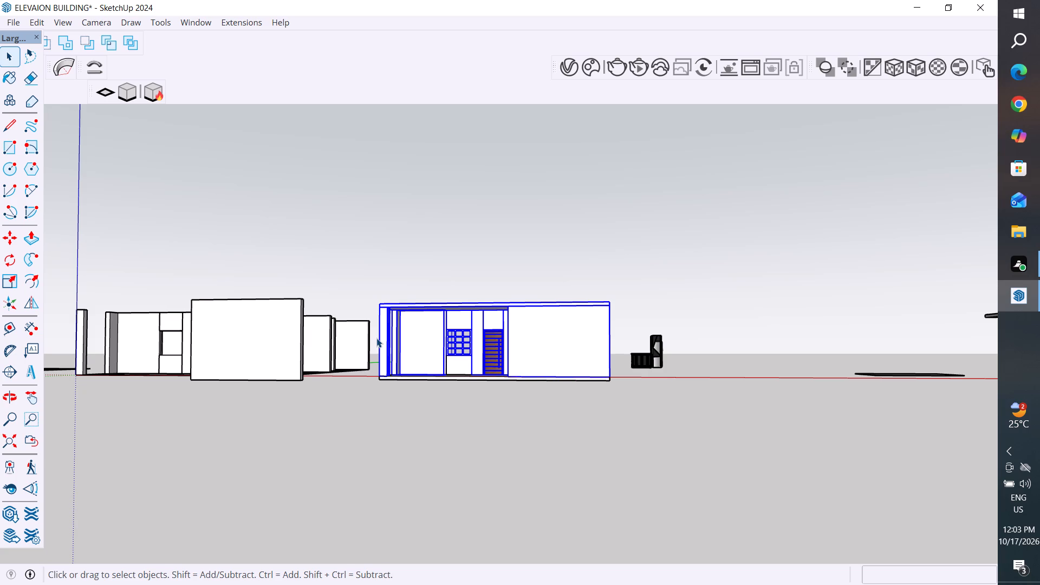
pyautogui.rightClick(574, 334)
pyautogui.click(620, 148)
pyautogui.click(667, 262)
# Copy the grouped walls and roof 10' 6" straight up onto the building's roof as an upper storey.
pyautogui.scroll(4, 586, 318)
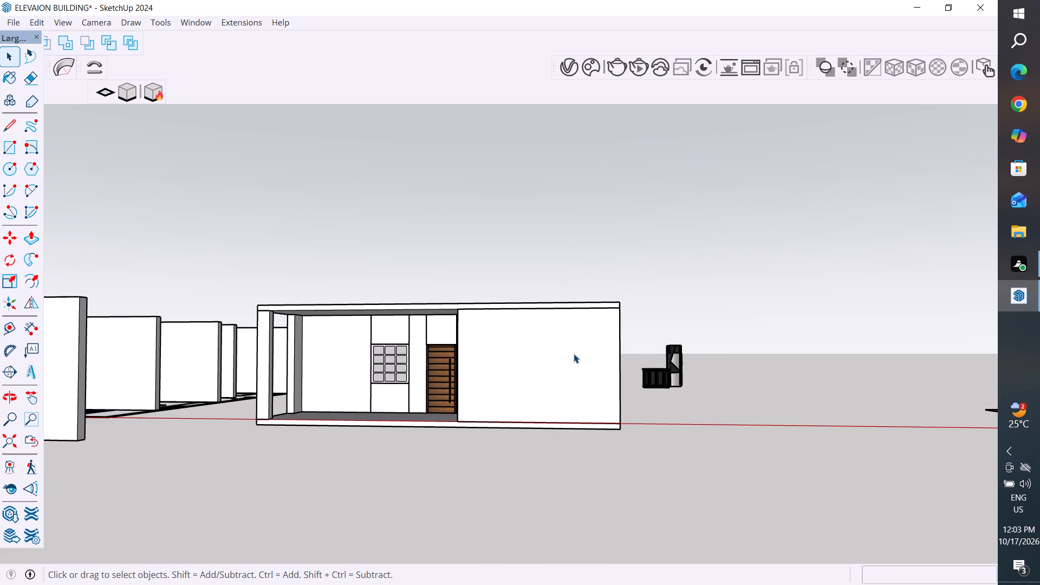
pyautogui.click(574, 354)
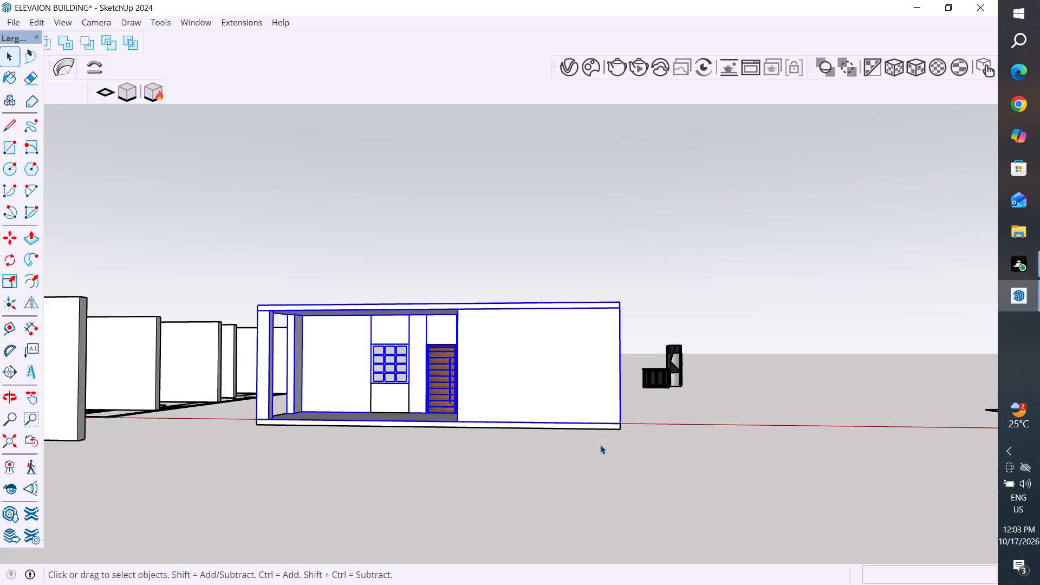
pyautogui.press('m')
pyautogui.click(622, 420)
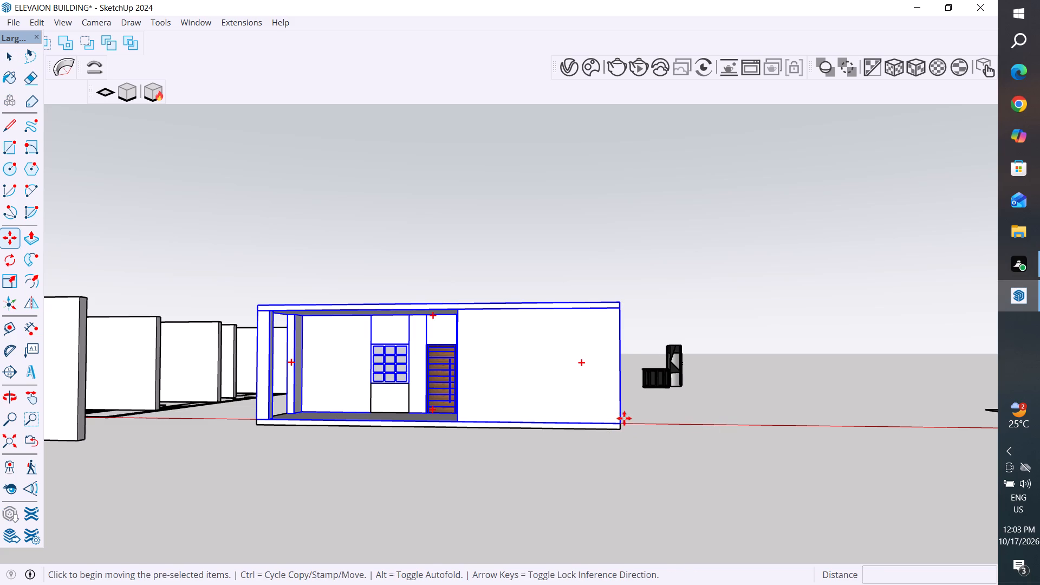
pyautogui.click(621, 302)
pyautogui.scroll(-2, 854, 440)
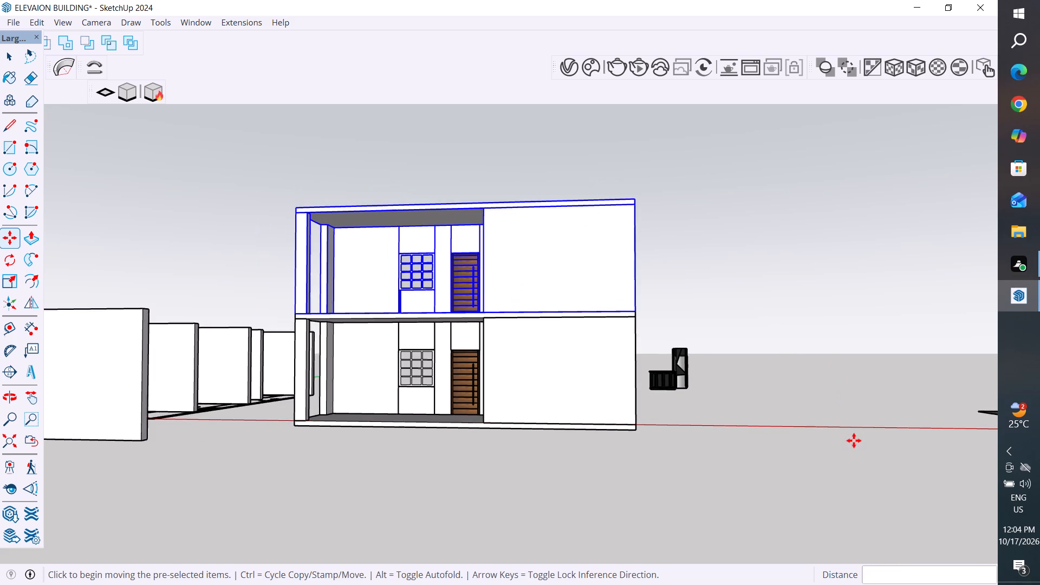
pyautogui.scroll(-1, 854, 440)
pyautogui.click(12, 53)
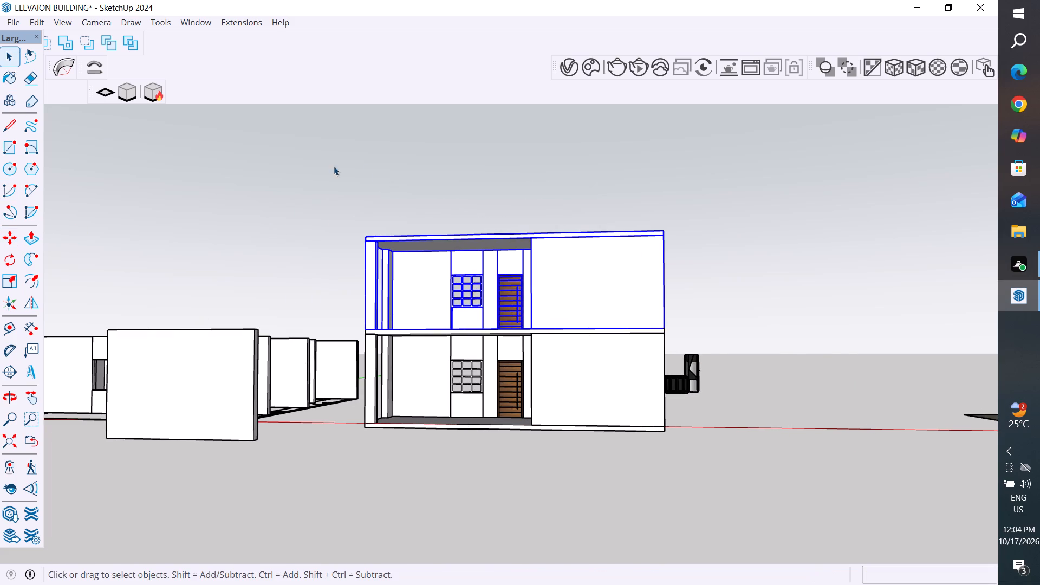
pyautogui.click(366, 166)
# Examine the two-storey building from above, from the front corner and from the front.
pyautogui.scroll(-4, 713, 352)
pyautogui.moveTo(713, 352); pyautogui.dragTo(767, 467, button='middle')
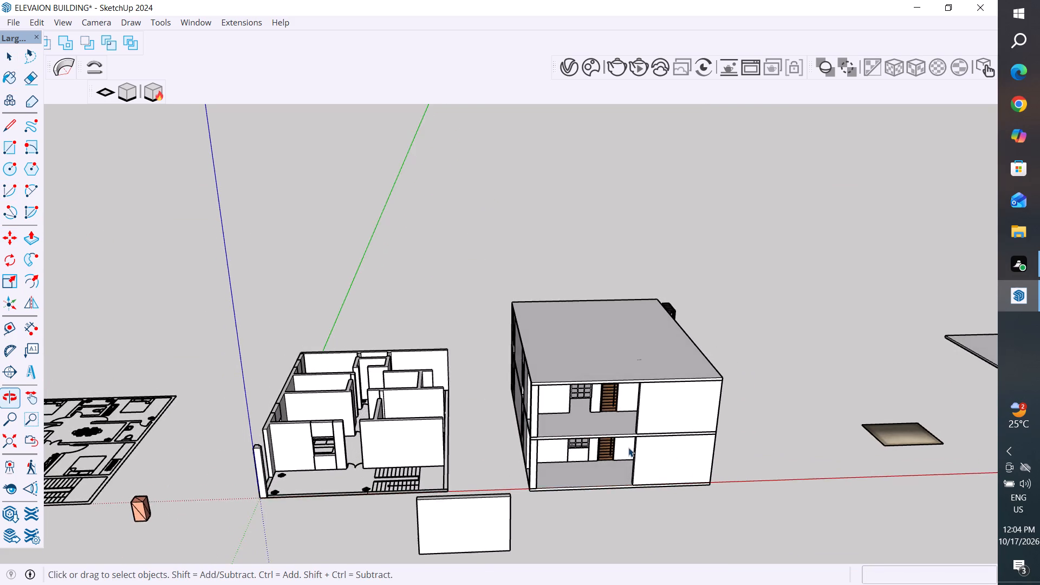
pyautogui.scroll(4, 627, 444)
pyautogui.moveTo(628, 432); pyautogui.dragTo(723, 386, button='middle')
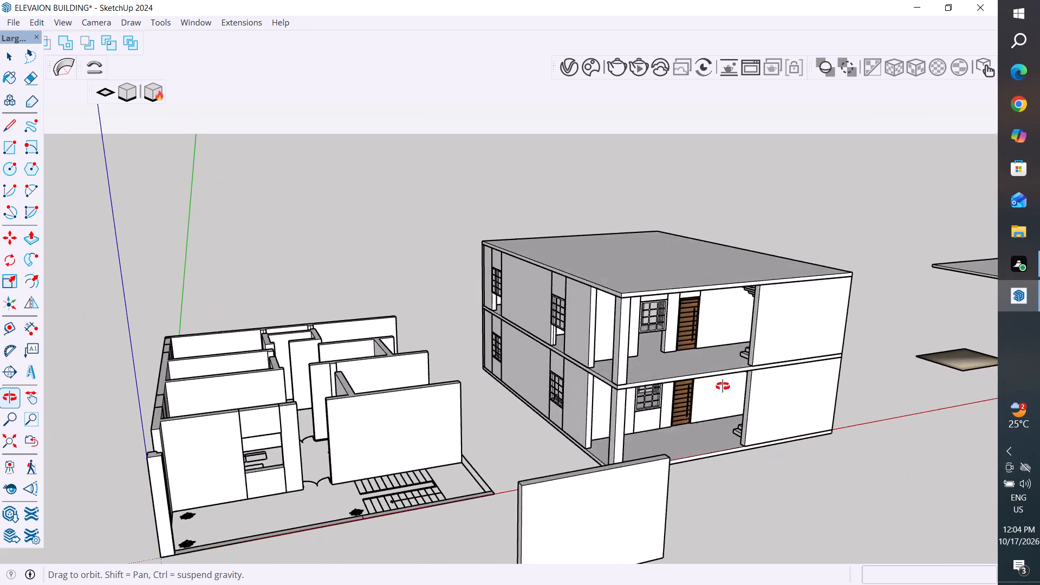
pyautogui.moveTo(723, 386); pyautogui.dragTo(686, 383, button='middle')
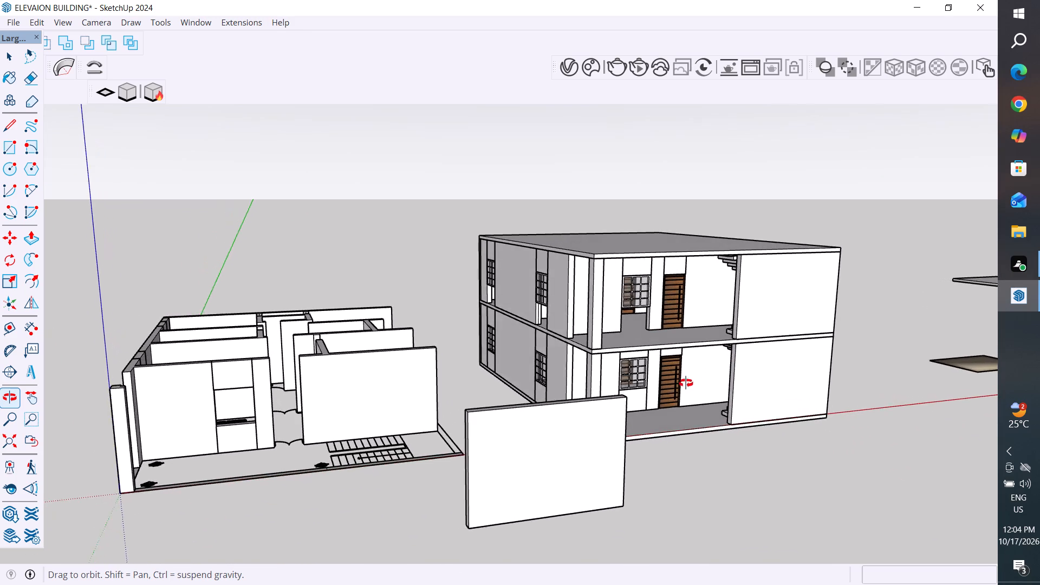
pyautogui.moveTo(686, 383); pyautogui.dragTo(626, 395, button='middle')
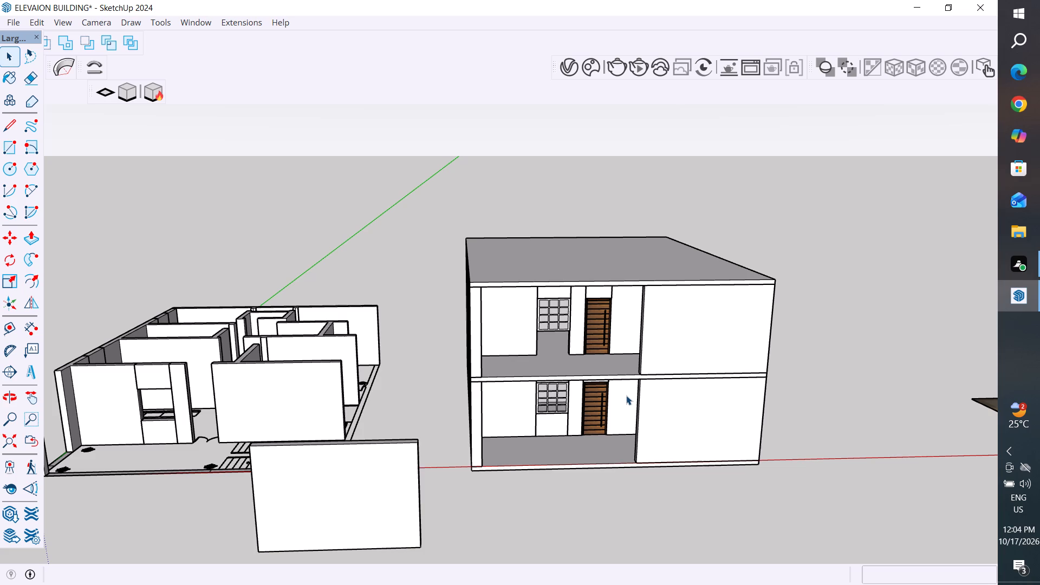
pyautogui.scroll(6, 654, 361)
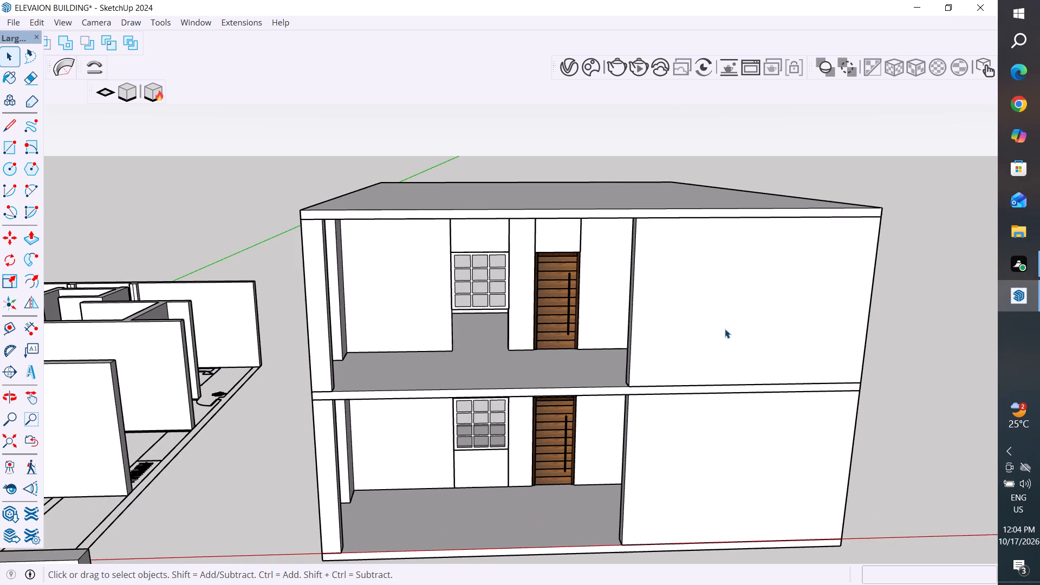
# Move the upper storey group about 77' 7" off the building to the open area behind and beside it.
pyautogui.click(725, 329)
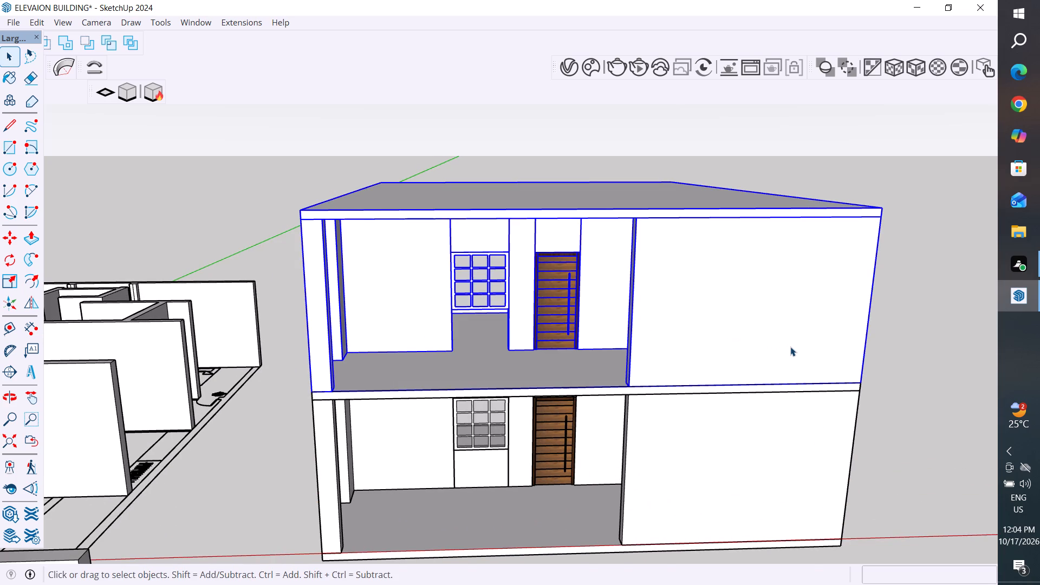
pyautogui.press('m')
pyautogui.scroll(3, 856, 373)
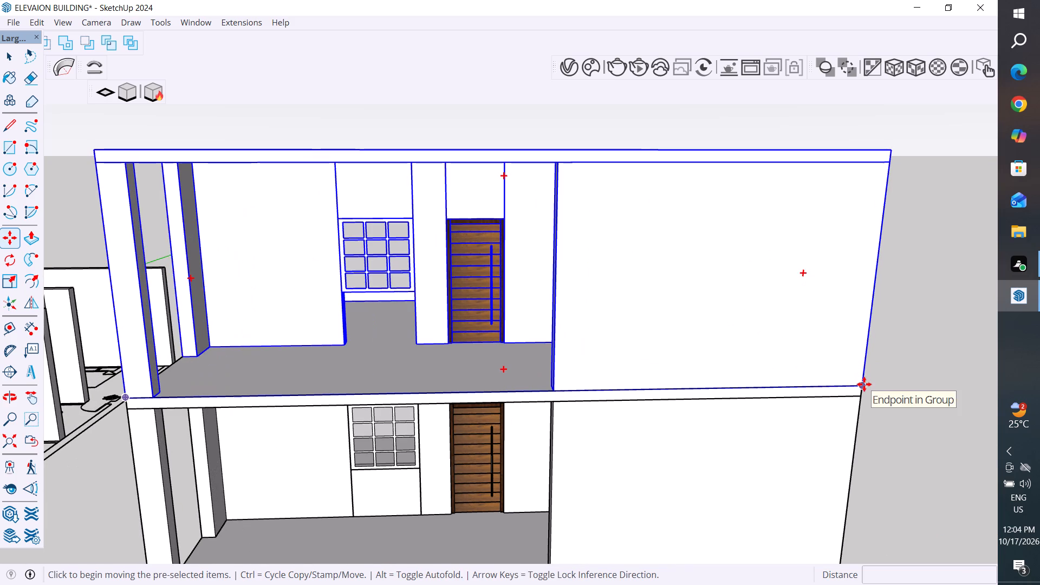
pyautogui.click(864, 386)
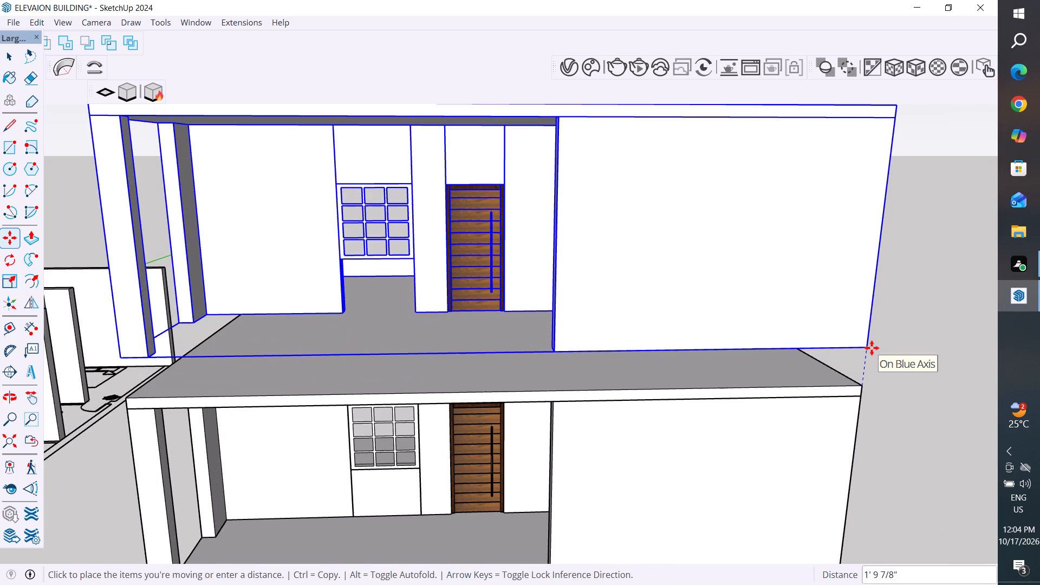
pyautogui.scroll(-1, 648, 330)
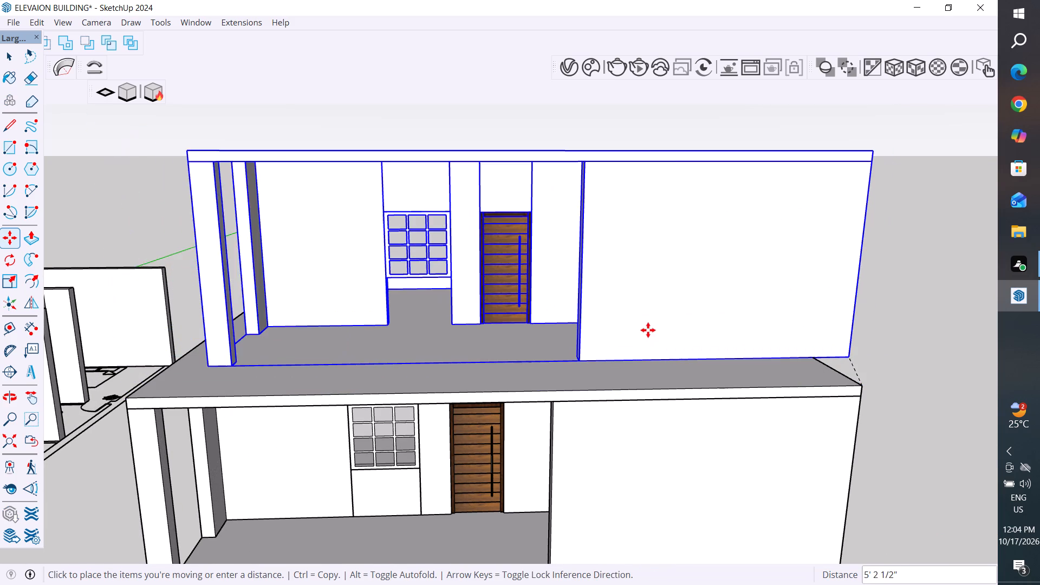
pyautogui.scroll(-11, 648, 330)
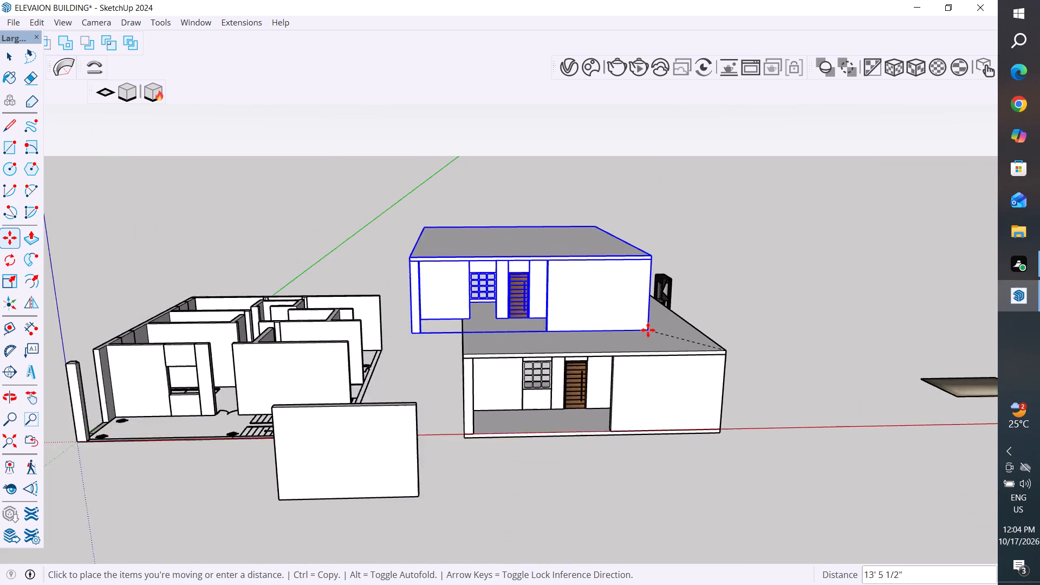
pyautogui.scroll(-3, 648, 330)
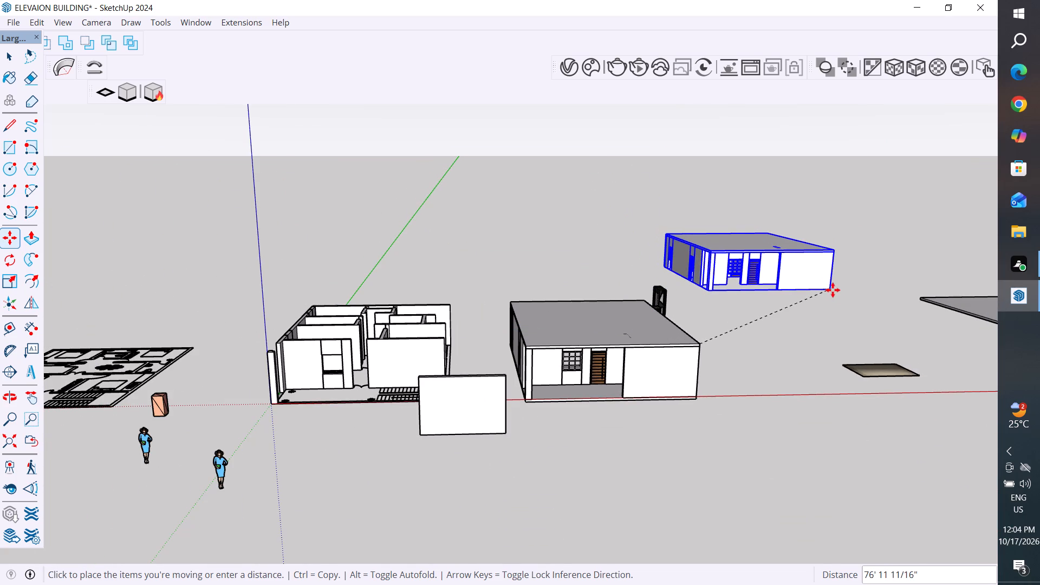
pyautogui.click(834, 290)
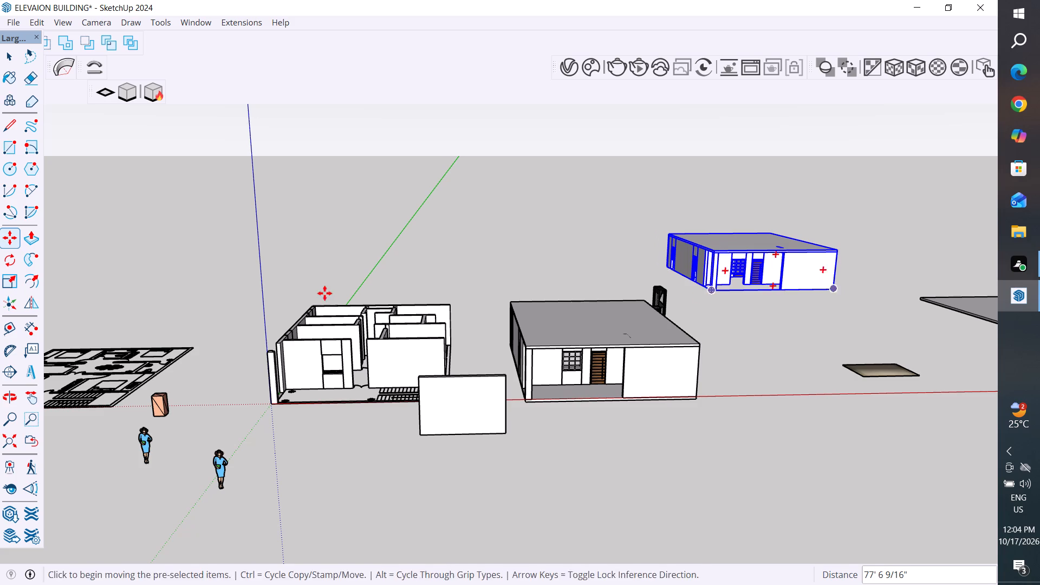
pyautogui.click(17, 60)
pyautogui.click(700, 194)
# Examine the separated storey from above and from beneath, including its open underside and staircase.
pyautogui.scroll(1, 870, 264)
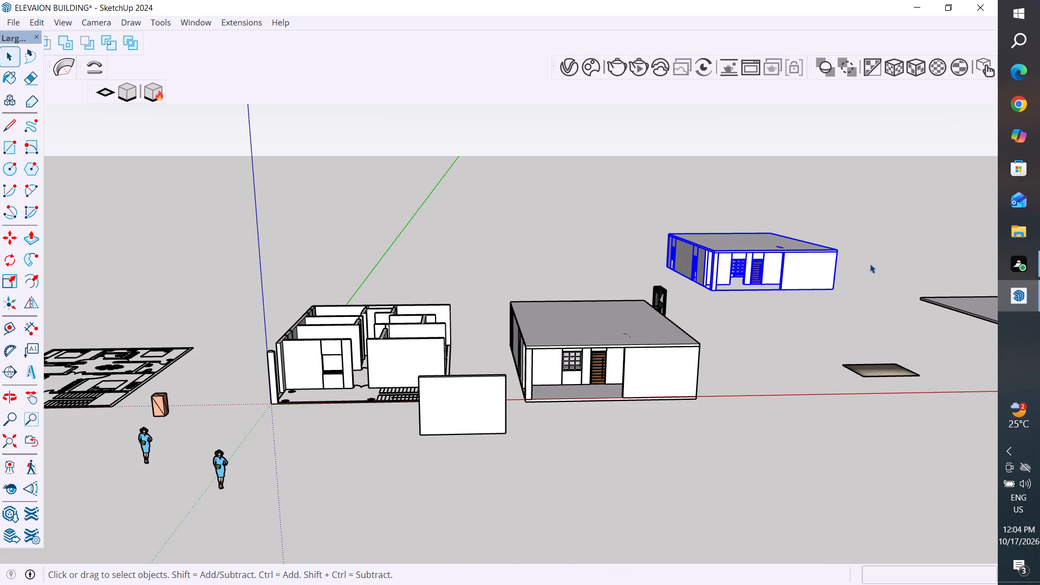
pyautogui.scroll(4, 870, 264)
pyautogui.moveTo(789, 263); pyautogui.dragTo(799, 309, button='middle')
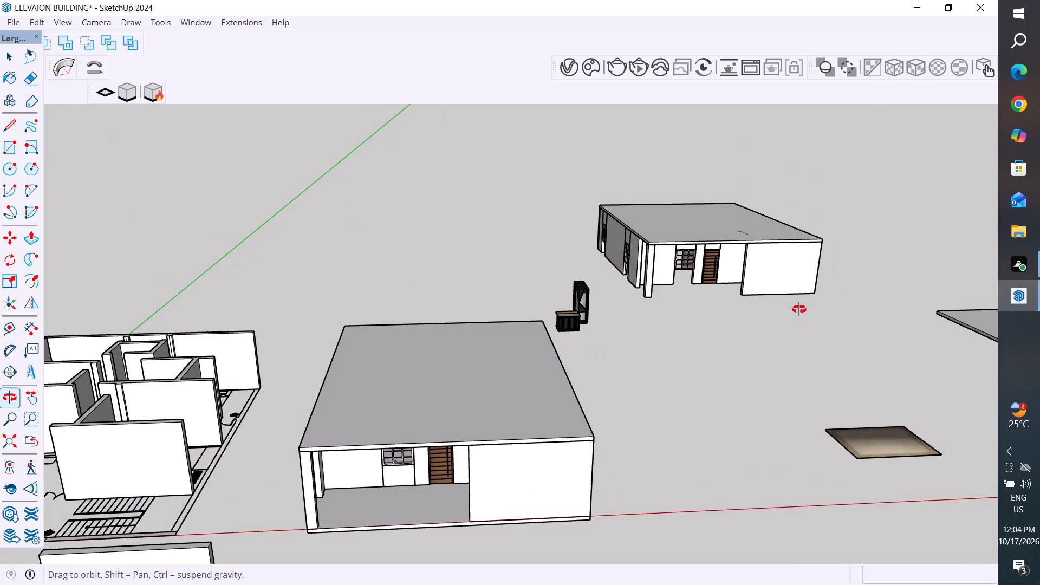
pyautogui.moveTo(799, 309); pyautogui.dragTo(799, 386, button='middle')
pyautogui.scroll(3, 857, 170)
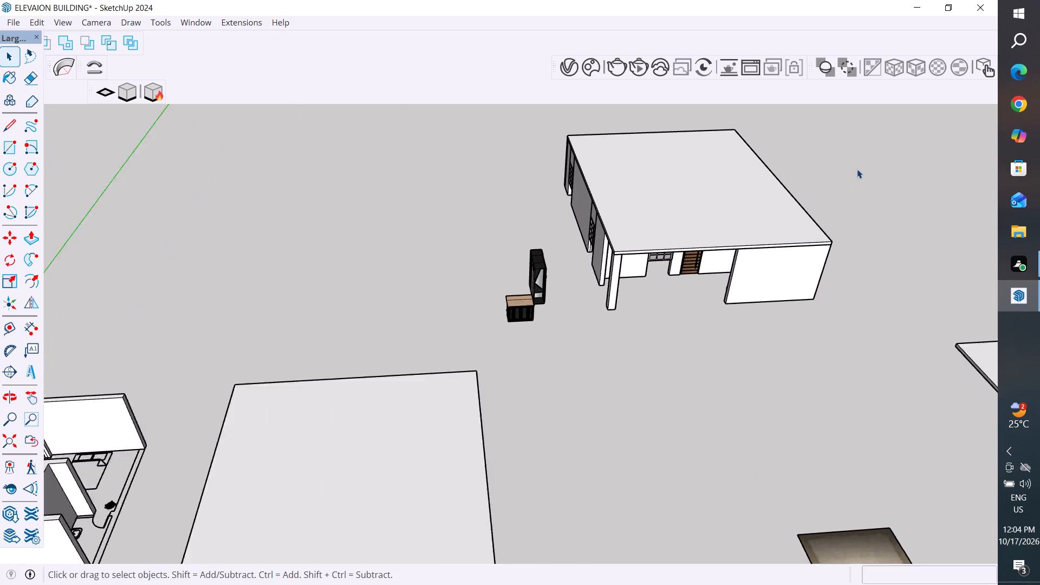
pyautogui.scroll(-5, 703, 399)
pyautogui.scroll(2, 832, 98)
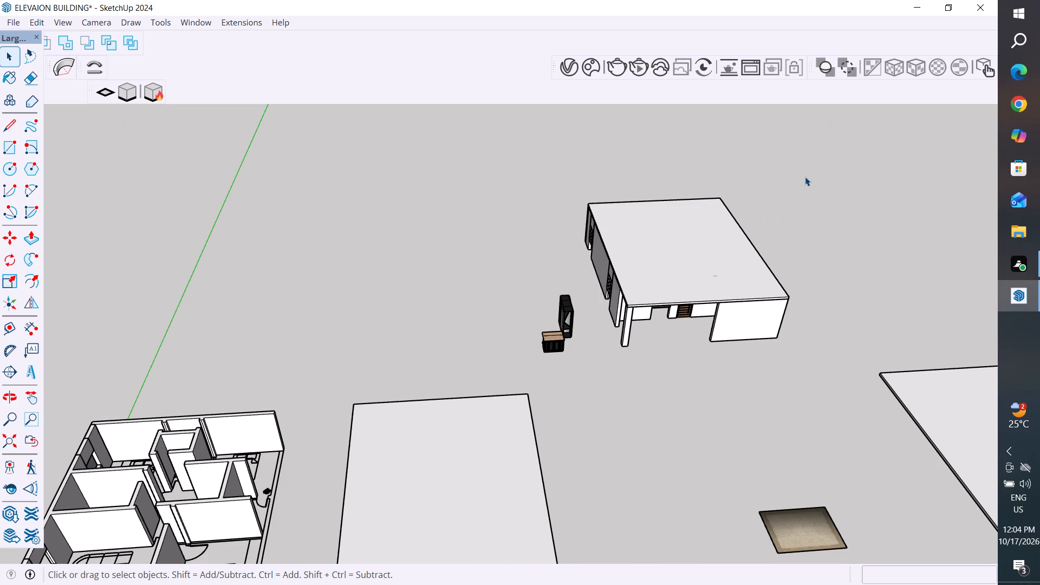
pyautogui.scroll(3, 805, 177)
pyautogui.moveTo(807, 223); pyautogui.dragTo(723, 248, button='middle')
pyautogui.scroll(3, 718, 206)
pyautogui.moveTo(714, 322); pyautogui.dragTo(767, 87, button='middle')
pyautogui.moveTo(725, 211); pyautogui.dragTo(808, 154, button='middle')
pyautogui.scroll(1, 747, 148)
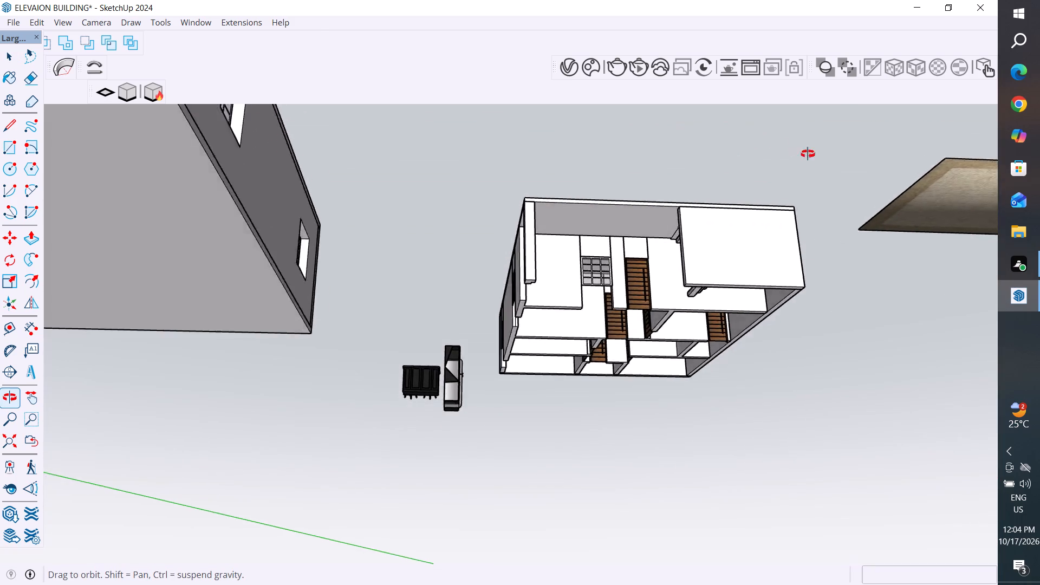
pyautogui.moveTo(808, 154); pyautogui.dragTo(804, 155, button='middle')
pyautogui.scroll(6, 690, 222)
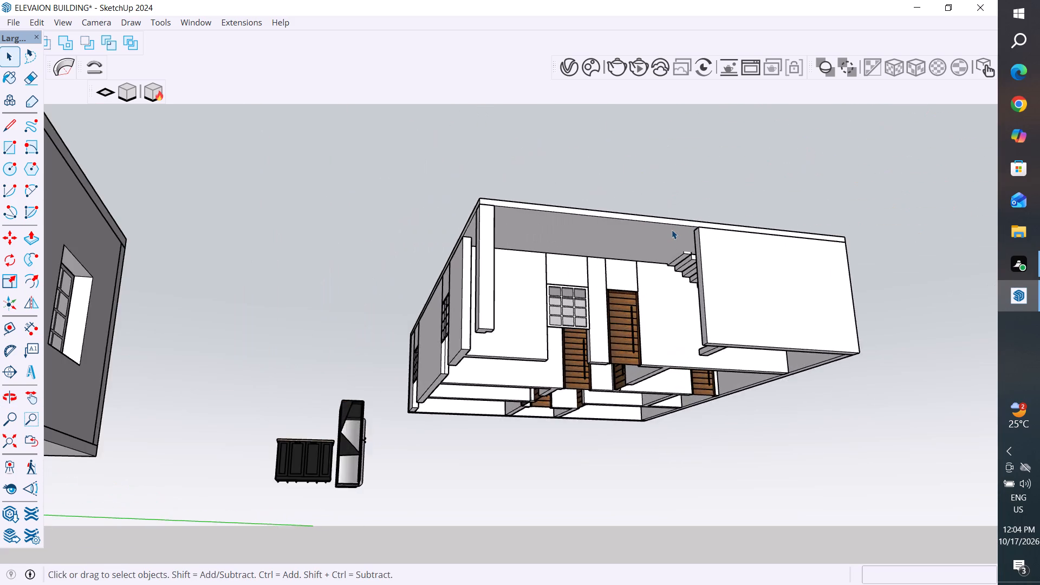
# Draw a rectangle about 8' 1" by 7' on the roof slab's underside, starting at the top stair's corner by the wall.
pyautogui.scroll(5, 672, 230)
pyautogui.moveTo(687, 251); pyautogui.dragTo(734, 279, button='middle')
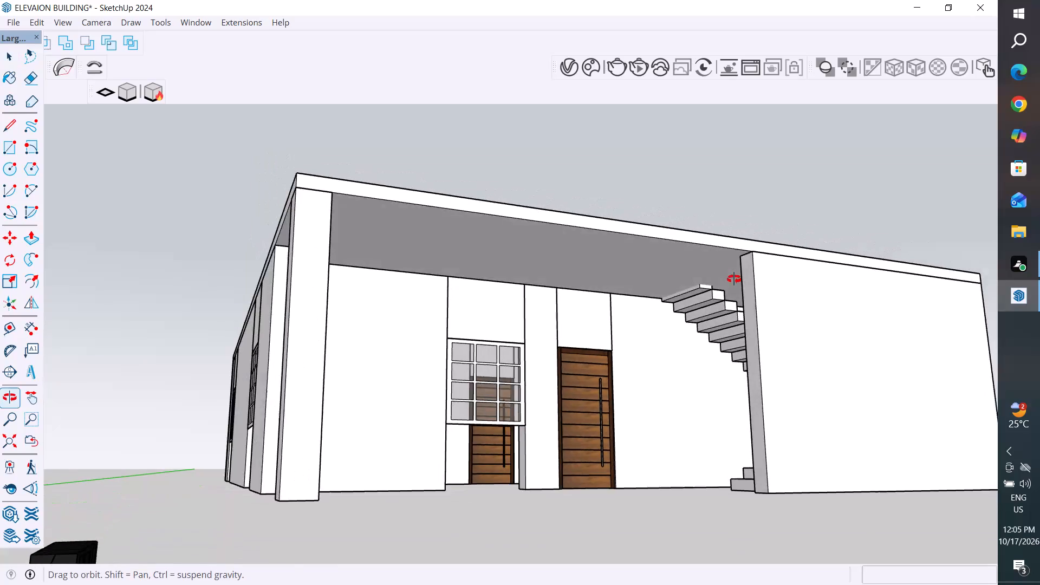
pyautogui.moveTo(734, 279); pyautogui.dragTo(712, 144, button='middle')
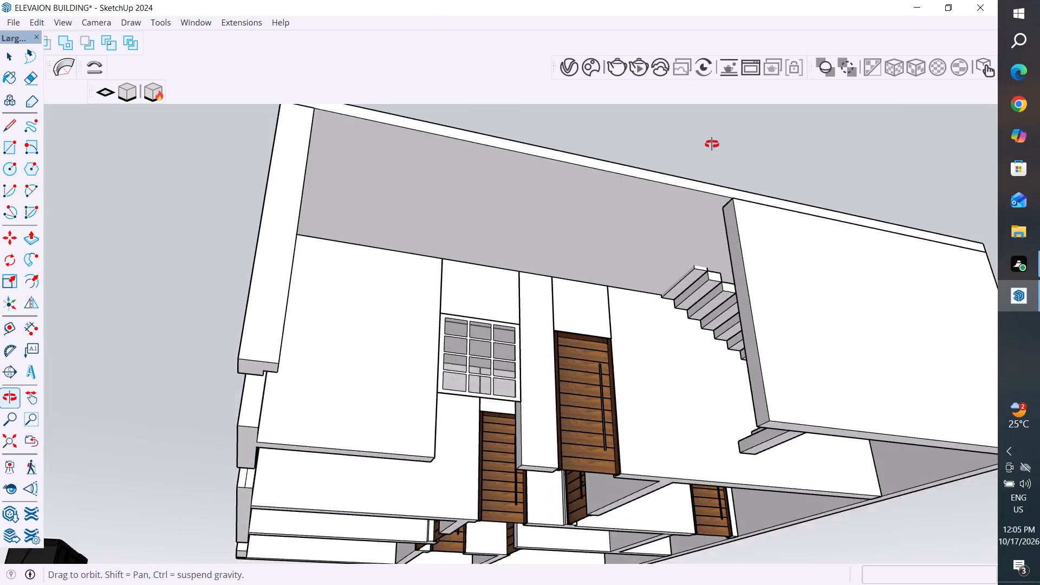
pyautogui.moveTo(712, 144); pyautogui.dragTo(712, 143, button='middle')
pyautogui.scroll(5, 683, 266)
pyautogui.moveTo(690, 262); pyautogui.dragTo(640, 253, button='middle')
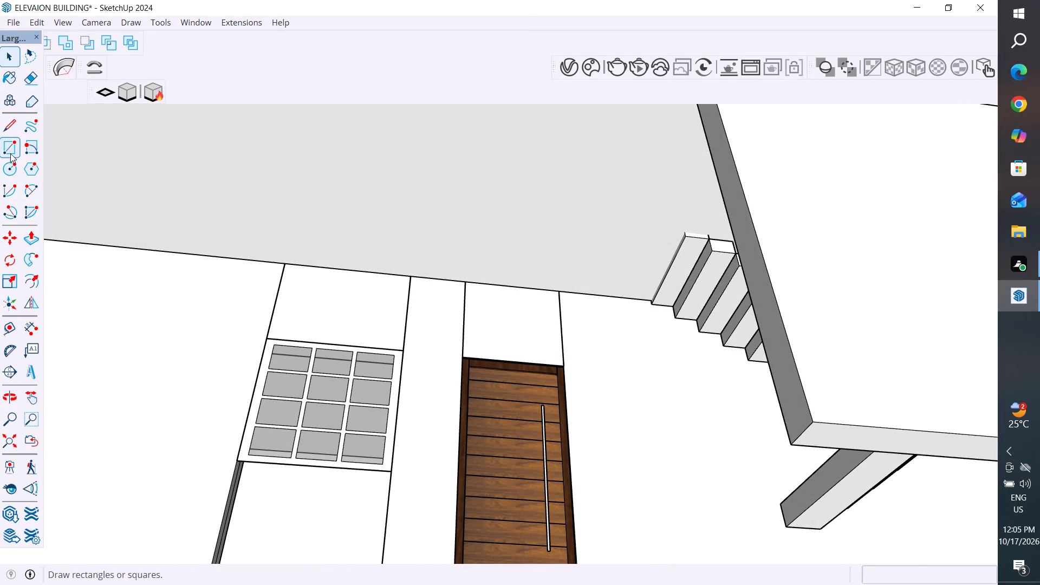
pyautogui.click(10, 152)
pyautogui.scroll(4, 642, 304)
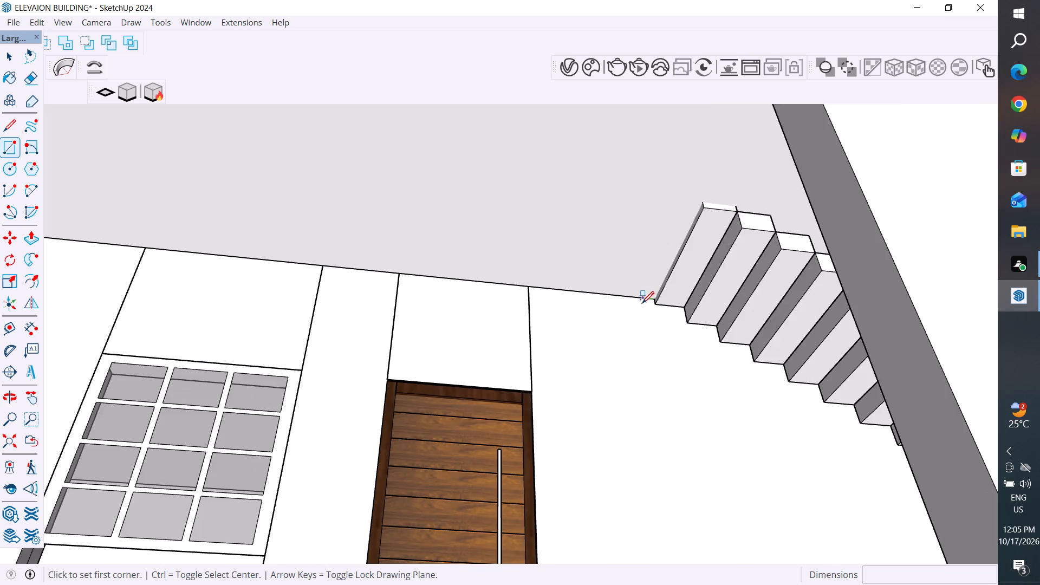
pyautogui.scroll(4, 642, 303)
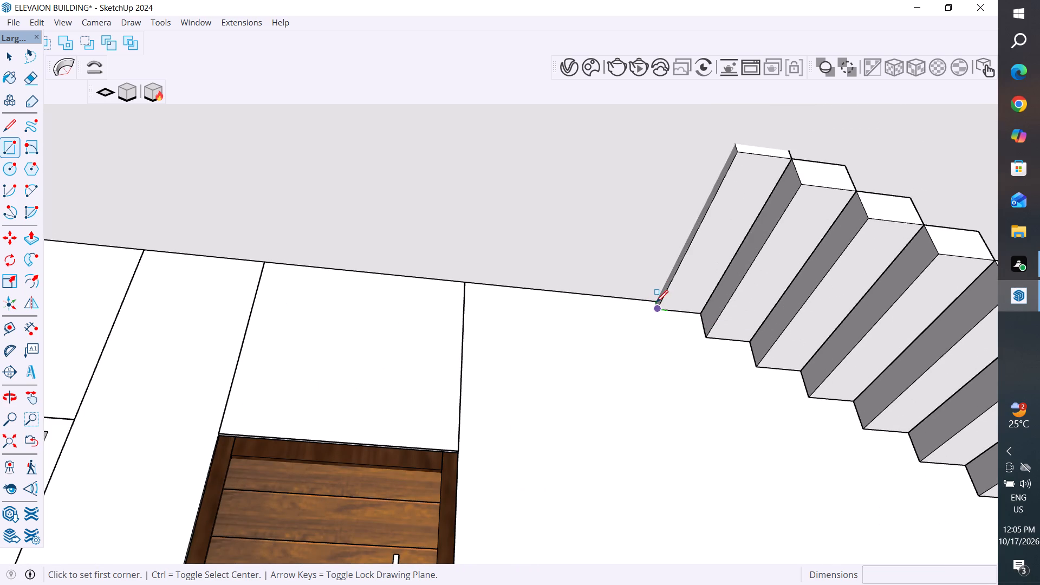
pyautogui.click(654, 299)
pyautogui.scroll(-5, 693, 343)
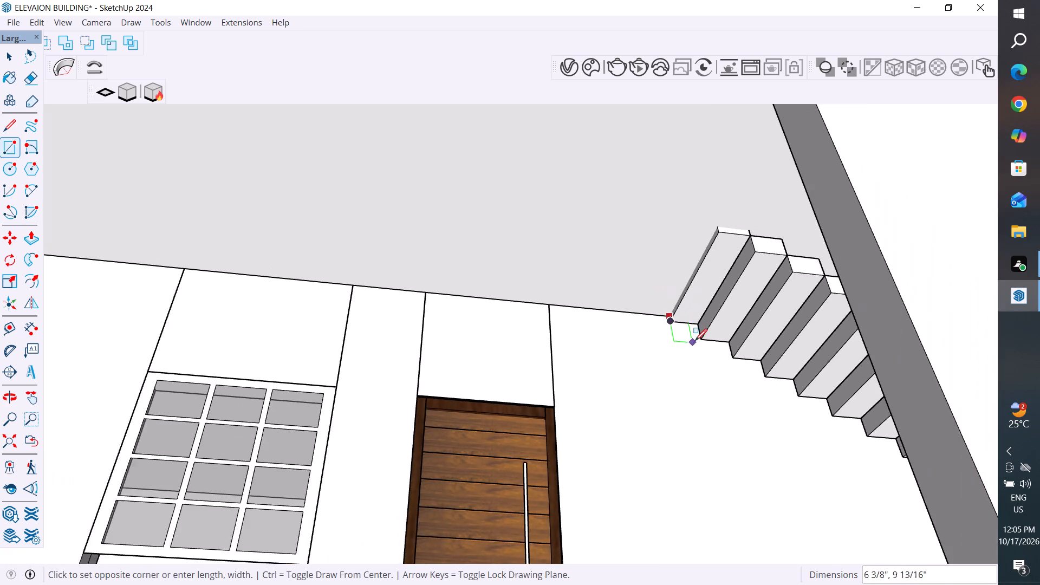
pyautogui.scroll(-10, 695, 341)
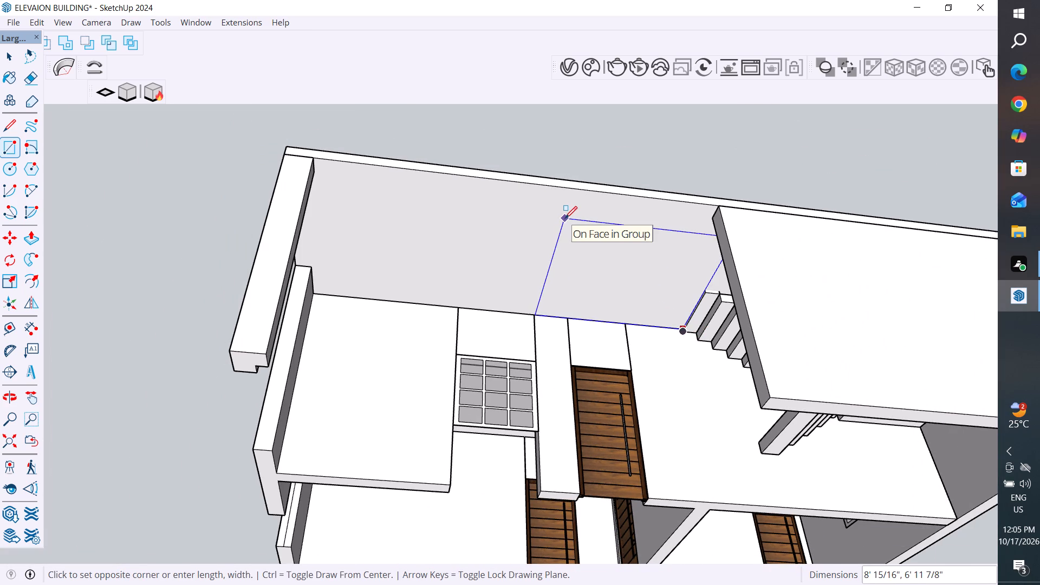
pyautogui.click(565, 218)
pyautogui.click(12, 48)
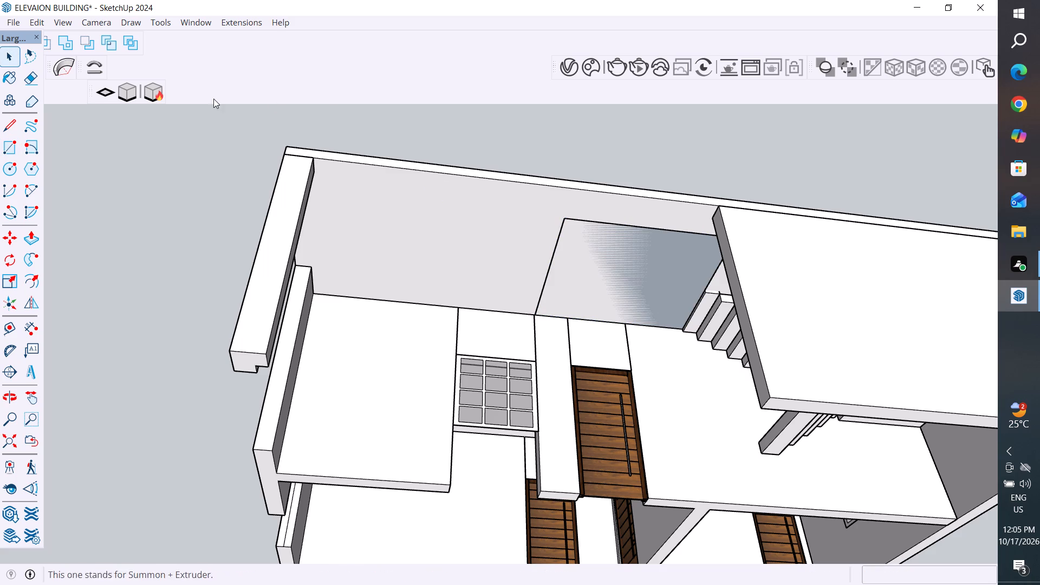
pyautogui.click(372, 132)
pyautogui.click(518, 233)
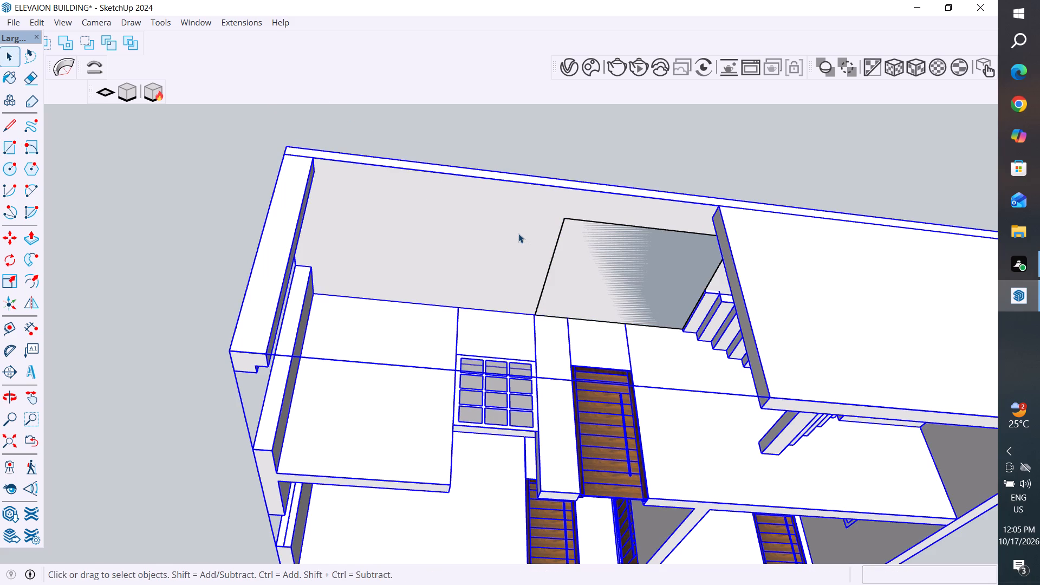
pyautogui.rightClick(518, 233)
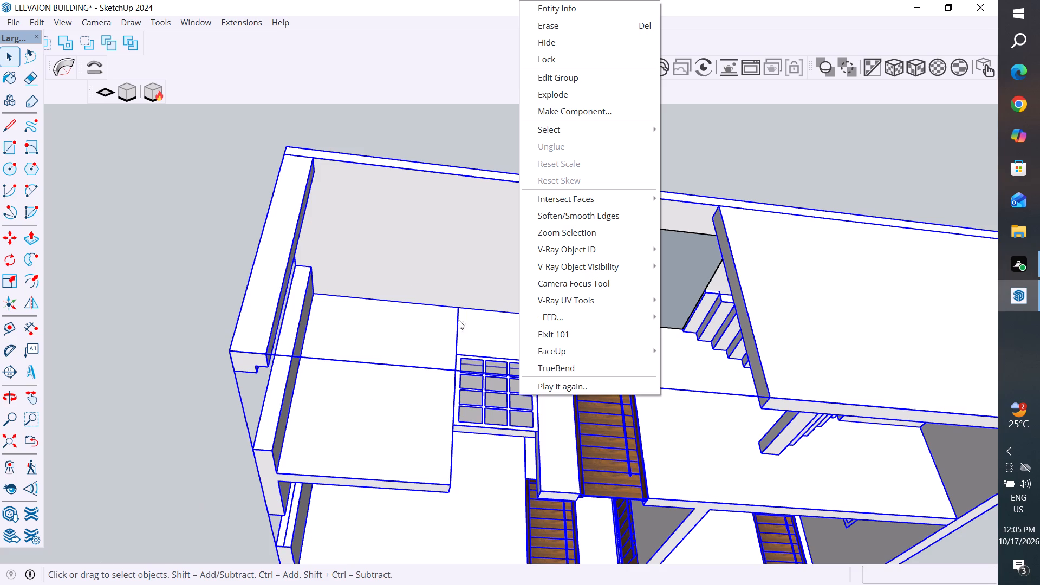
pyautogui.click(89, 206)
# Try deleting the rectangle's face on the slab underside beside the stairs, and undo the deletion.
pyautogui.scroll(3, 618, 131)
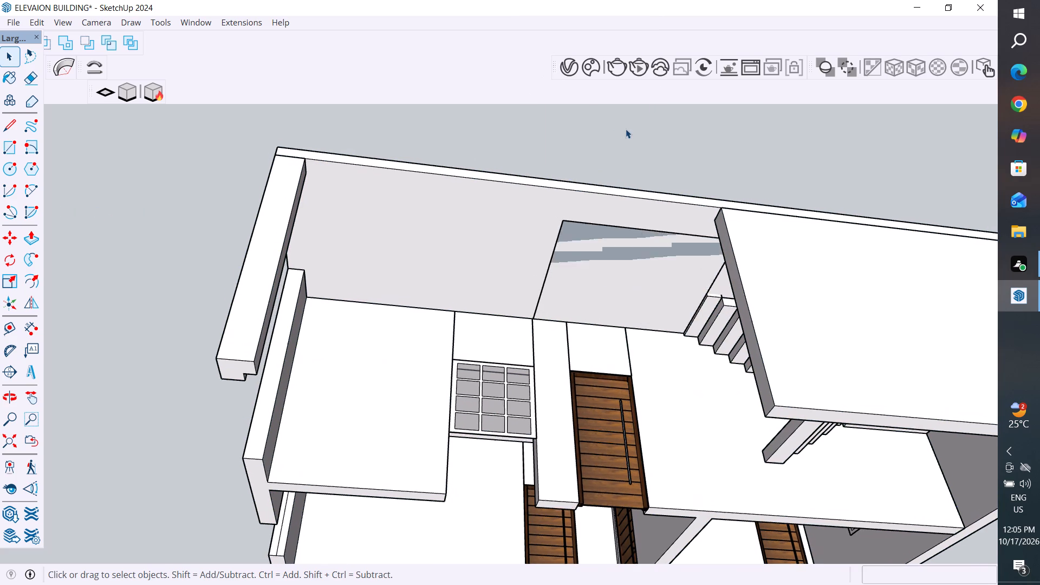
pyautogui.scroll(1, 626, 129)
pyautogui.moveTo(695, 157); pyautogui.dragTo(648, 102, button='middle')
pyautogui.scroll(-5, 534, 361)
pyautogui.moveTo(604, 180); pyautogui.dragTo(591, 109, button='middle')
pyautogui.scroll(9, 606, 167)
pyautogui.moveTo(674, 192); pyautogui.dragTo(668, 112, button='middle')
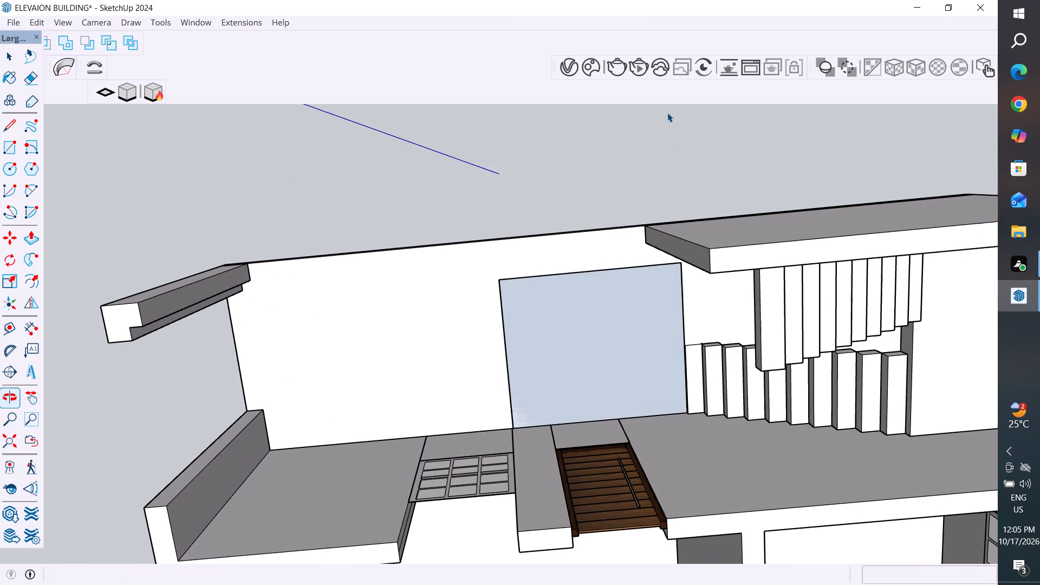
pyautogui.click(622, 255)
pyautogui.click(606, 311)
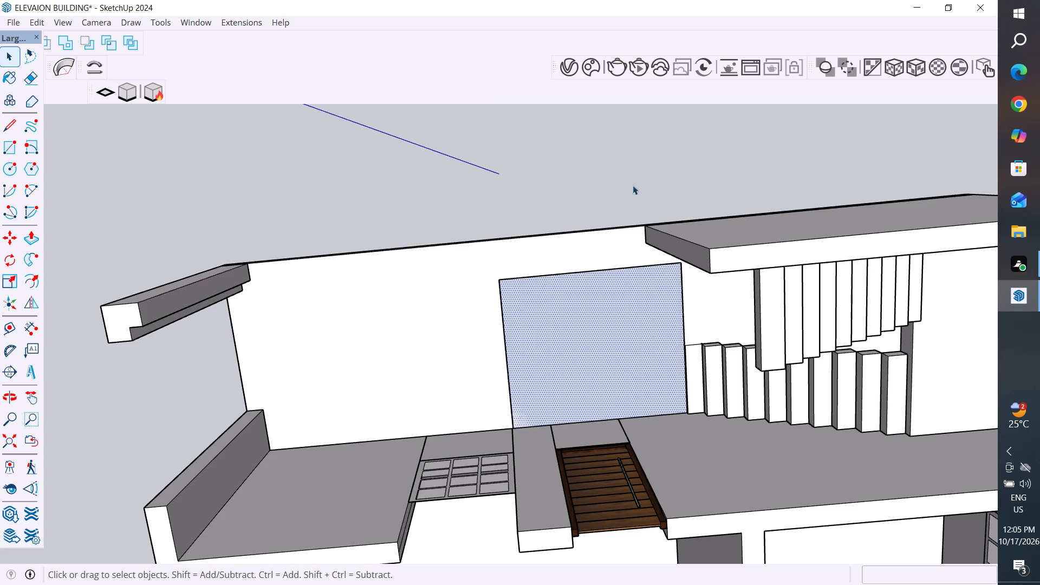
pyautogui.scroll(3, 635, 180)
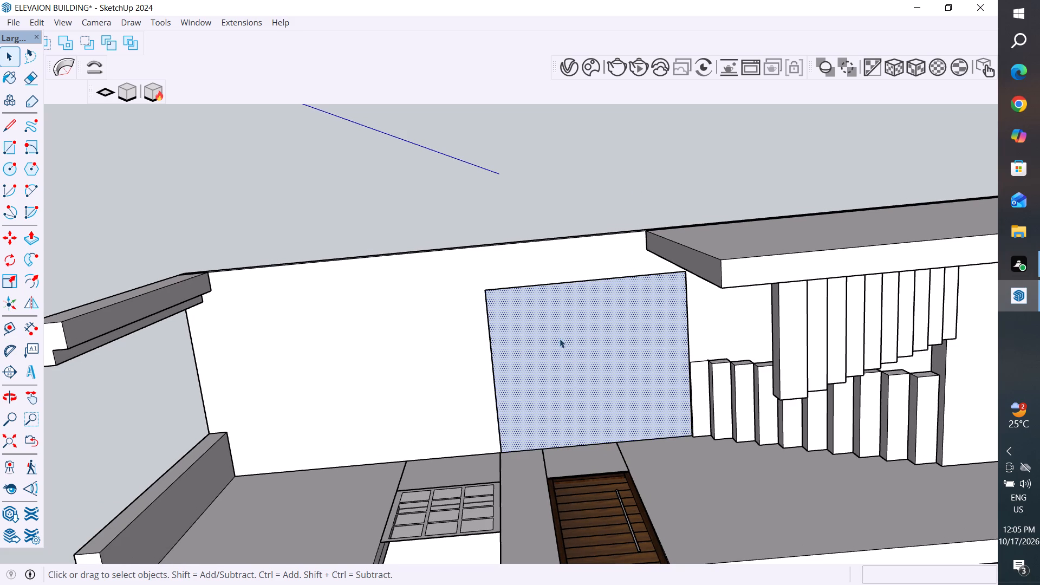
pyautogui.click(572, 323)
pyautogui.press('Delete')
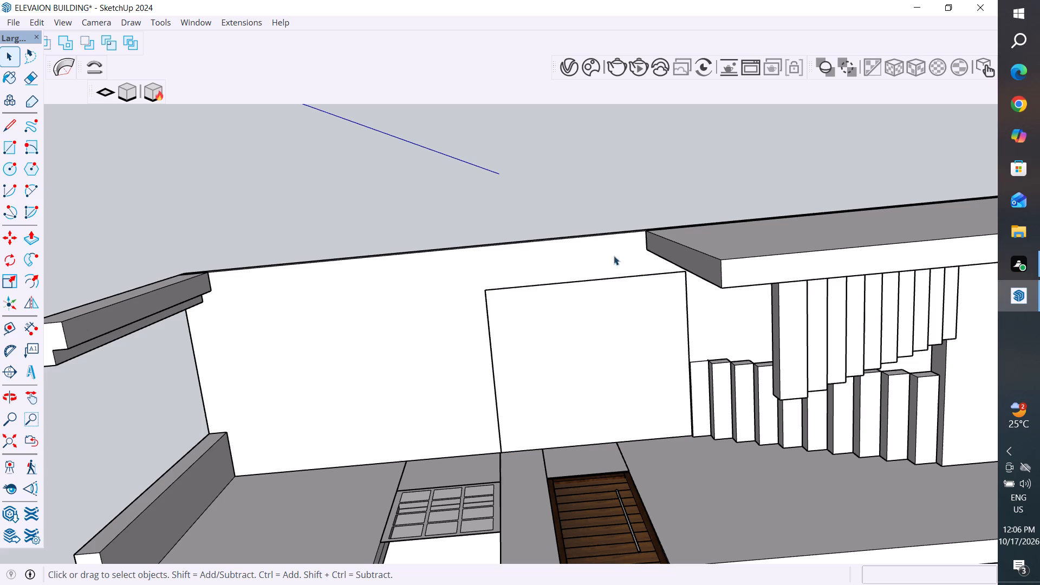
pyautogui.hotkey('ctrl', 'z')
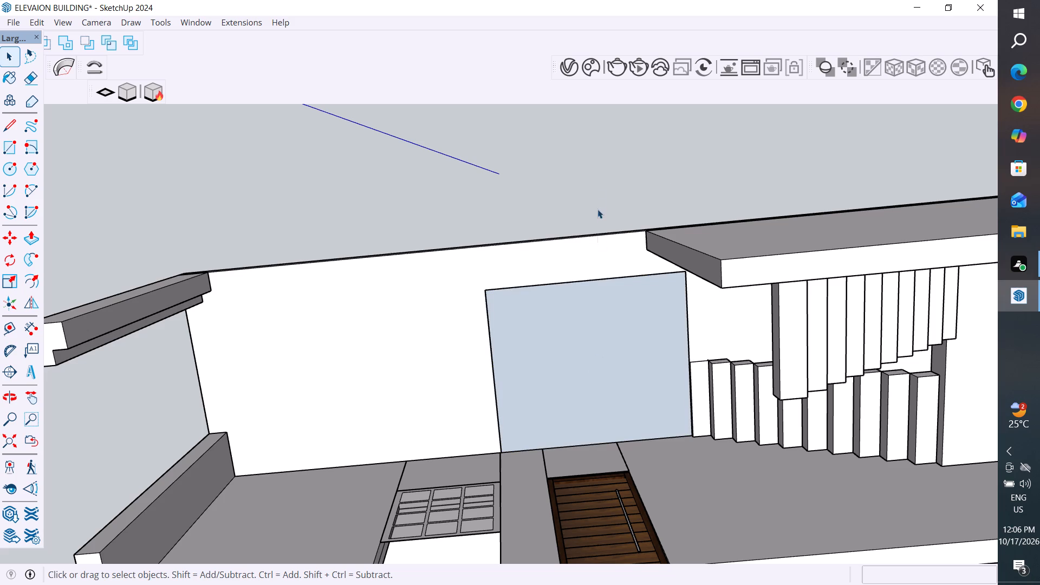
# Examine the rectangle and the stairs from beneath the roof slab, and check the top of the slab from above.
pyautogui.click(602, 187)
pyautogui.scroll(3, 632, 327)
pyautogui.moveTo(646, 331); pyautogui.dragTo(708, 486, button='middle')
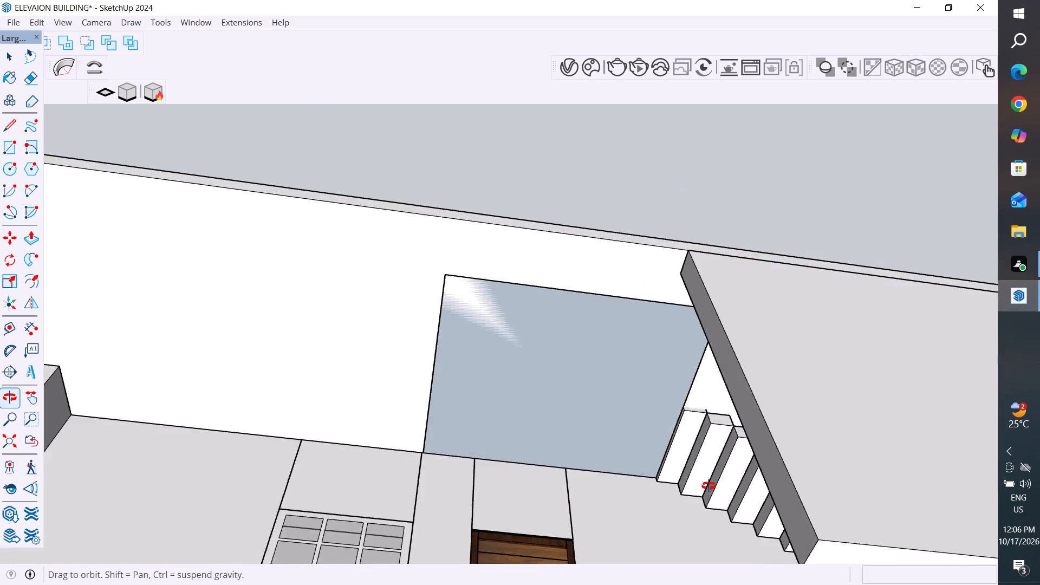
pyautogui.moveTo(708, 486); pyautogui.dragTo(886, 374, button='middle')
pyautogui.scroll(5, 463, 249)
pyautogui.moveTo(463, 247); pyautogui.dragTo(539, 443, button='middle')
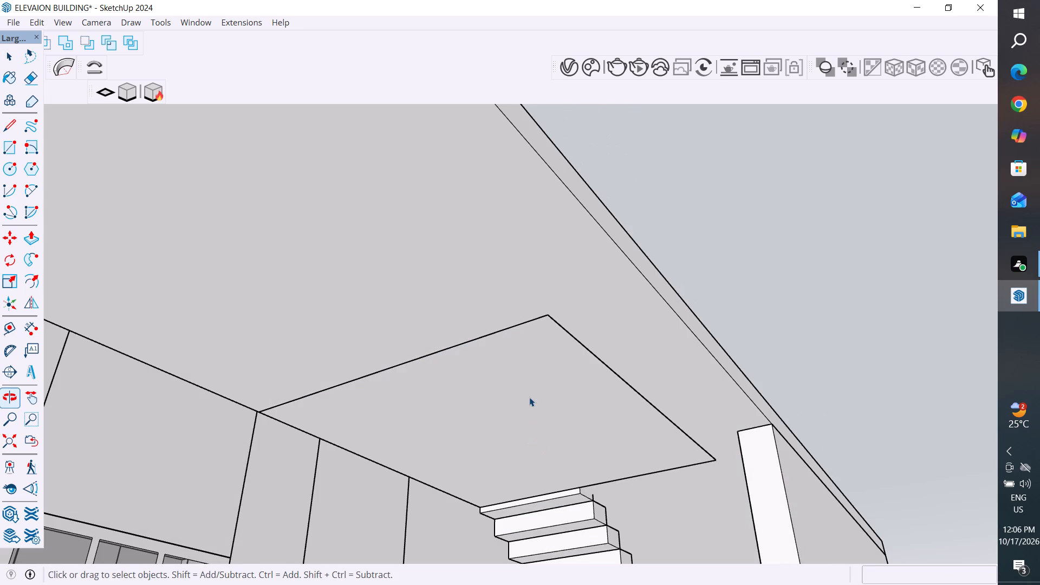
pyautogui.click(529, 397)
pyautogui.moveTo(786, 251); pyautogui.dragTo(639, 541, button='middle')
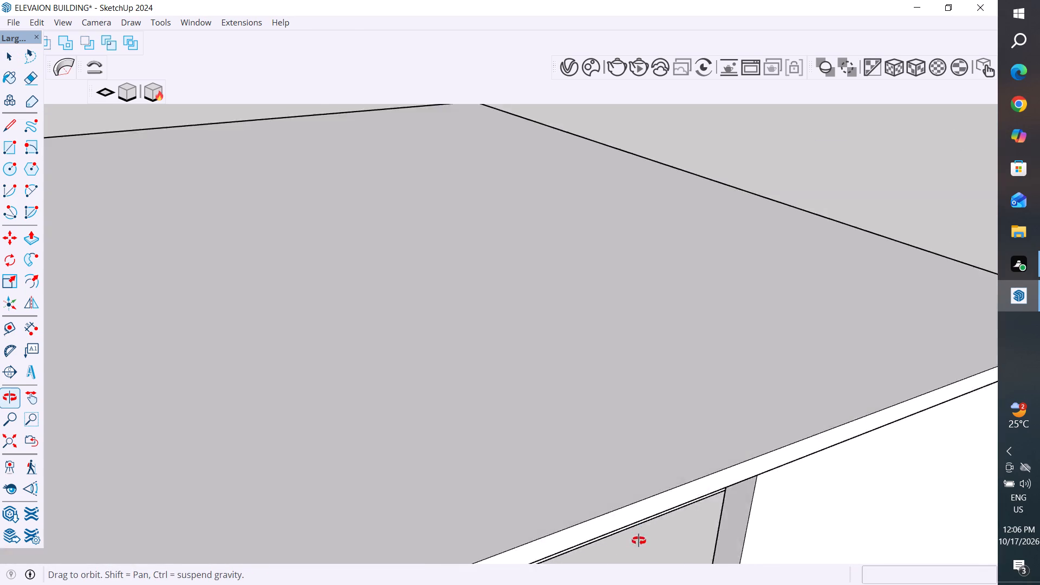
pyautogui.moveTo(639, 541); pyautogui.dragTo(584, 243, button='middle')
pyautogui.moveTo(596, 220); pyautogui.dragTo(491, 366)
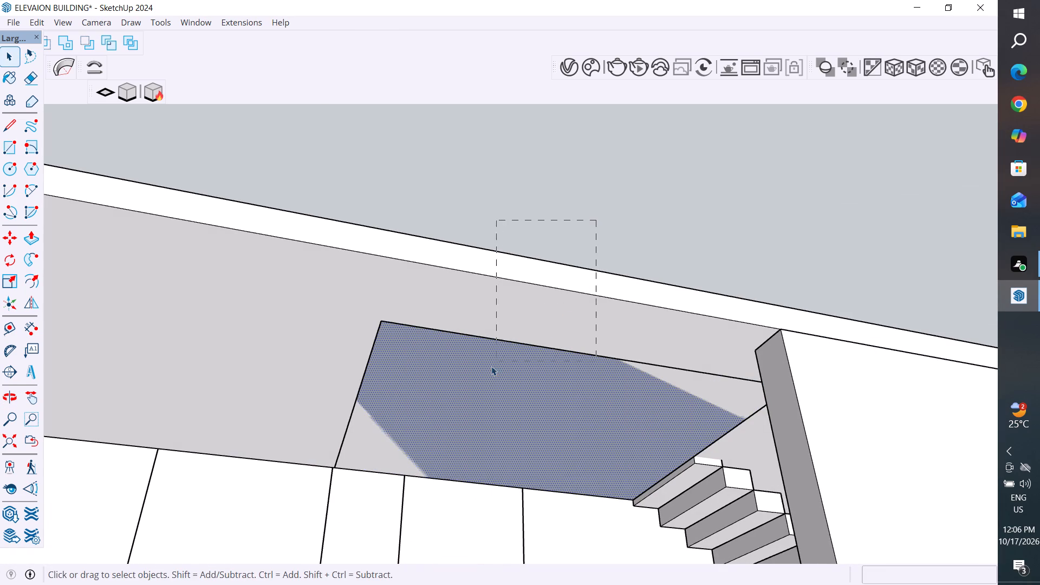
pyautogui.moveTo(491, 366); pyautogui.dragTo(472, 378)
pyautogui.scroll(-6, 368, 373)
pyautogui.scroll(-2, 388, 251)
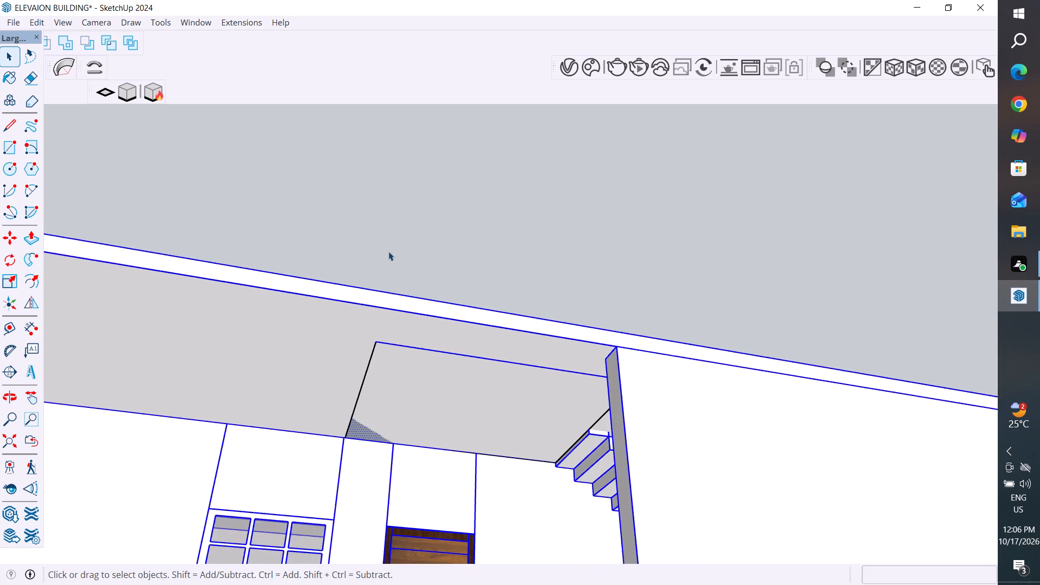
pyautogui.scroll(-3, 388, 251)
pyautogui.moveTo(526, 246); pyautogui.dragTo(473, 454, button='middle')
pyautogui.click(790, 213)
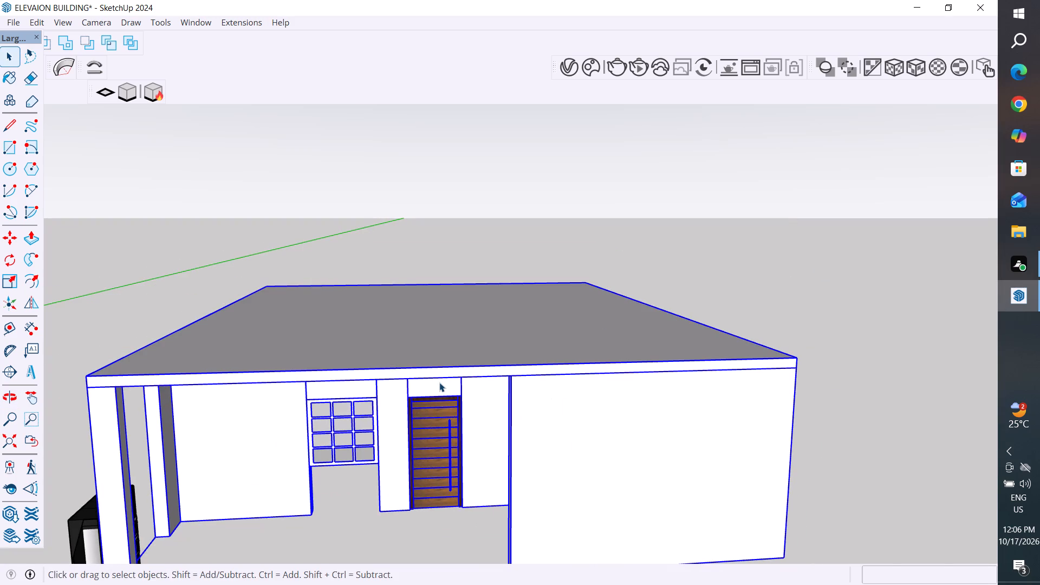
pyautogui.scroll(4, 439, 382)
pyautogui.moveTo(466, 339); pyautogui.dragTo(479, 218, button='middle')
pyautogui.click(495, 177)
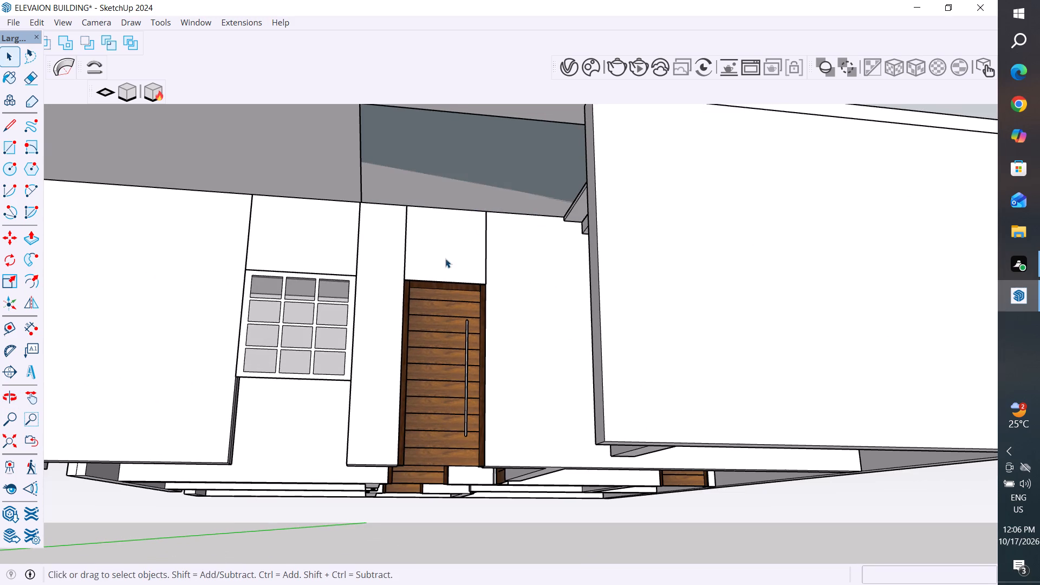
# Examine the separated storey alongside the other building parts, from the front, from beneath and from above.
pyautogui.scroll(-12, 428, 285)
pyautogui.scroll(-6, 413, 392)
pyautogui.moveTo(489, 422); pyautogui.dragTo(479, 524, button='middle')
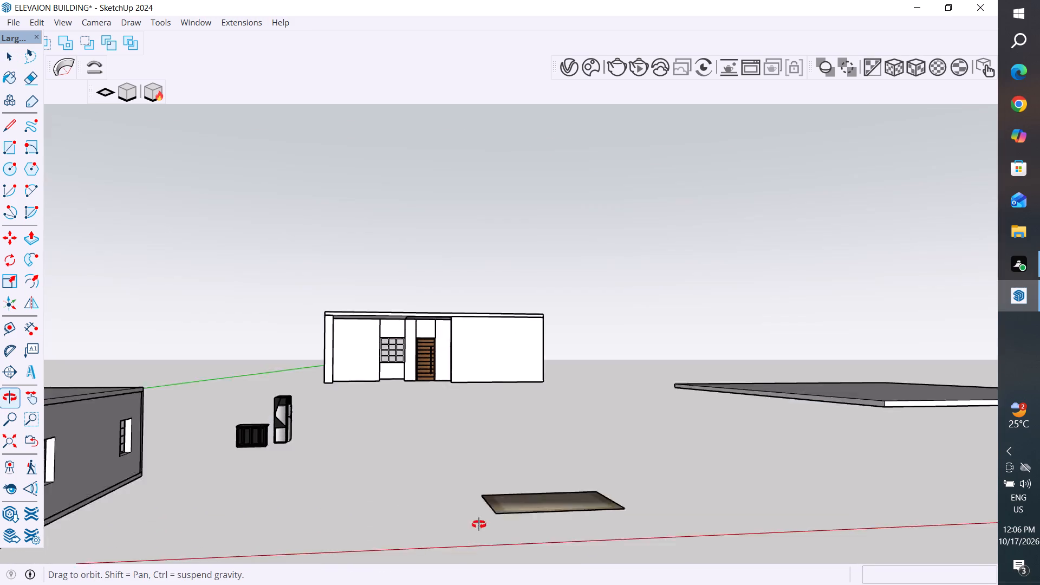
pyautogui.moveTo(479, 524); pyautogui.dragTo(472, 549, button='middle')
pyautogui.scroll(4, 518, 251)
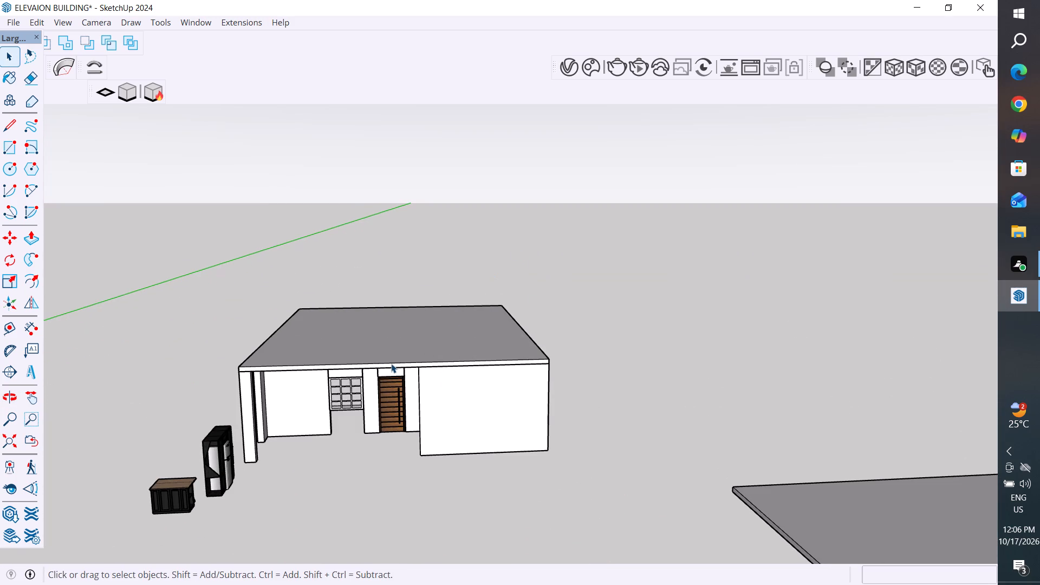
pyautogui.click(391, 363)
pyautogui.scroll(-8, 608, 236)
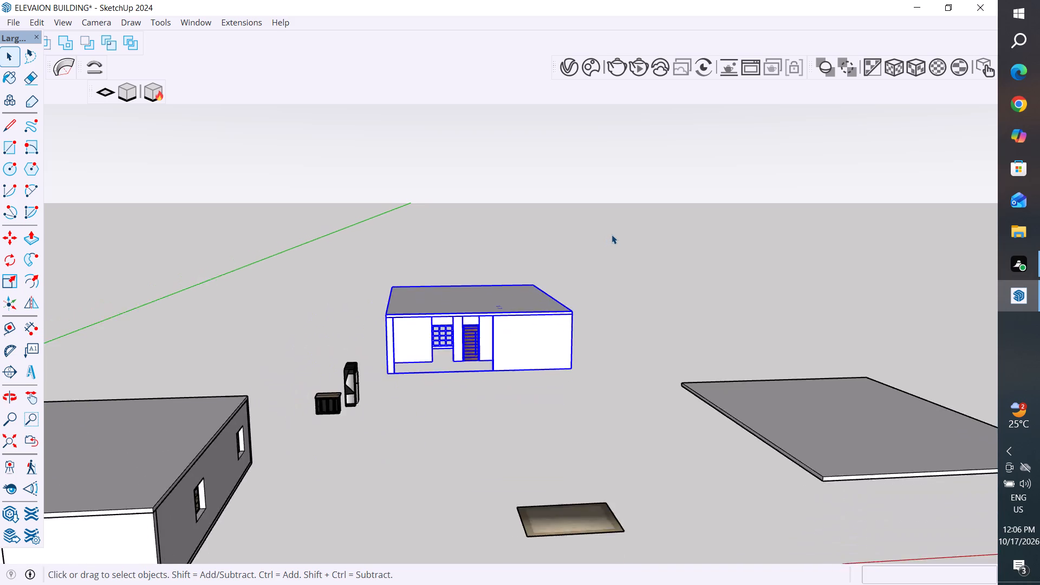
pyautogui.scroll(-4, 612, 235)
pyautogui.moveTo(263, 374); pyautogui.dragTo(409, 234, button='middle')
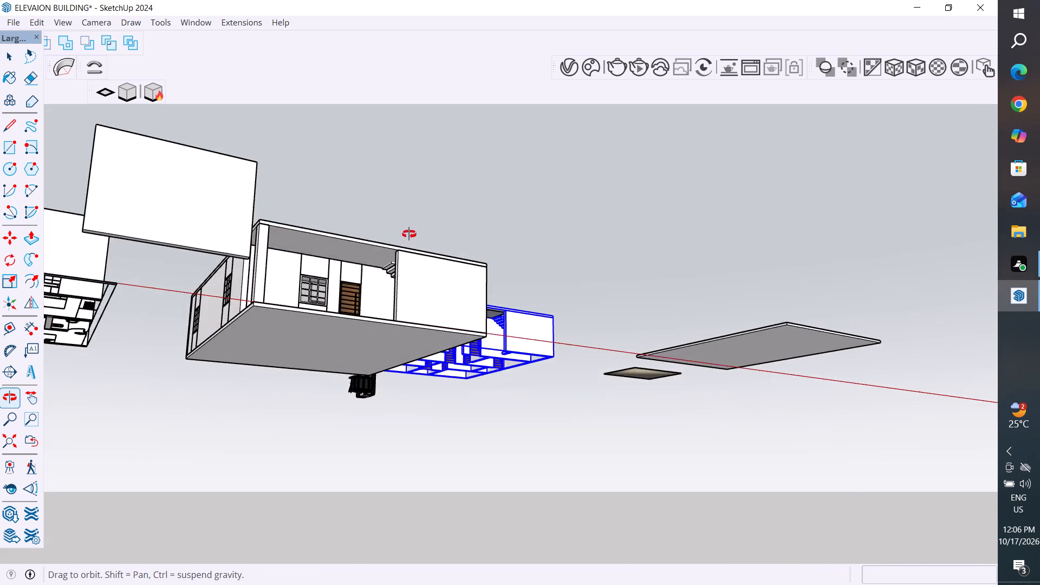
pyautogui.moveTo(409, 234); pyautogui.dragTo(275, 409, button='middle')
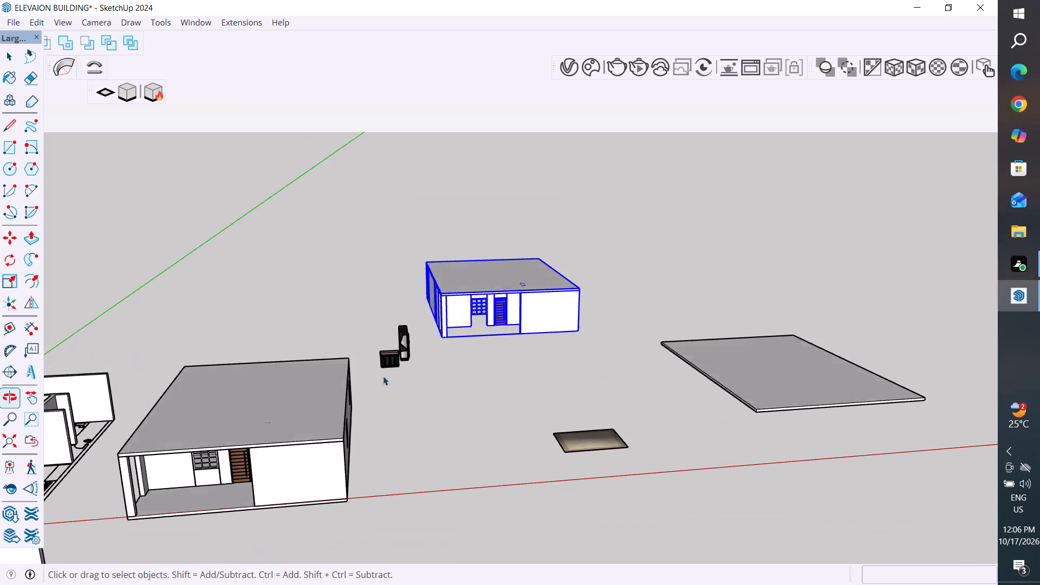
pyautogui.click(529, 353)
pyautogui.scroll(6, 510, 268)
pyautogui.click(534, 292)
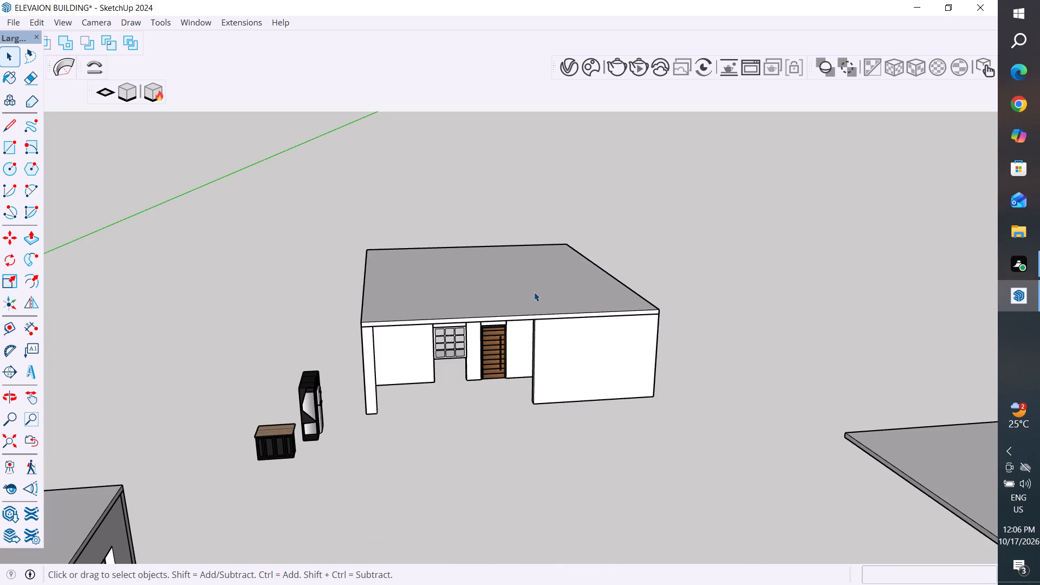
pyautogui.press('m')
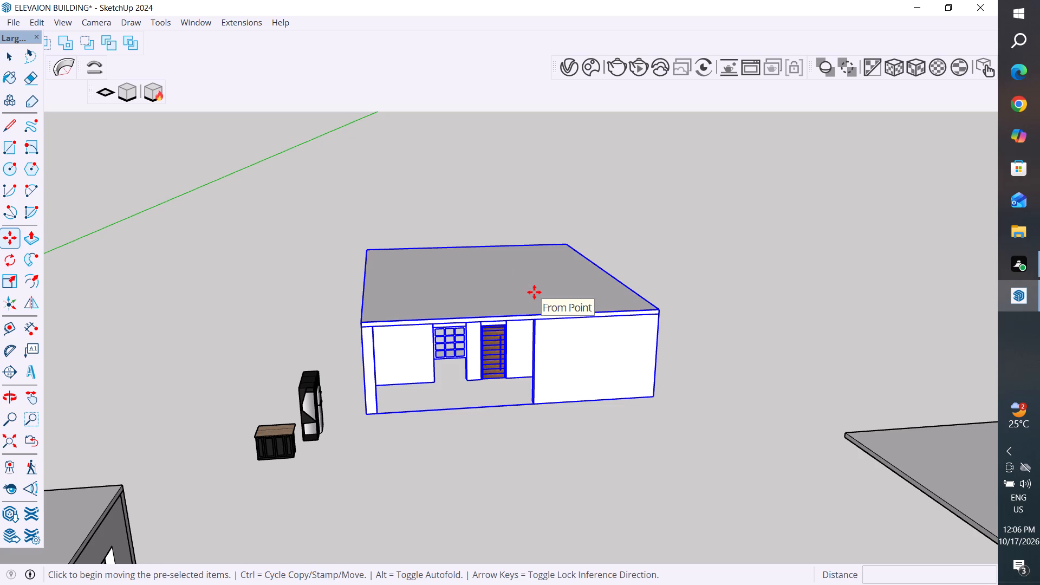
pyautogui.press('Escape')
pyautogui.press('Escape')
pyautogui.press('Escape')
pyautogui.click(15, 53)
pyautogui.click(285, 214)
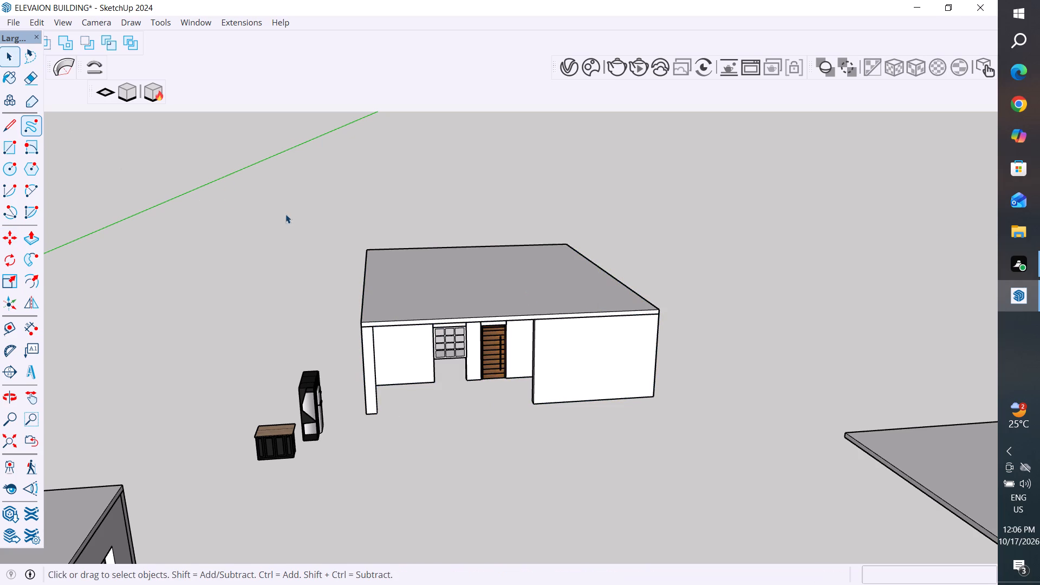
# Explode the separated storey's outer group.
pyautogui.scroll(4, 491, 290)
pyautogui.moveTo(521, 224); pyautogui.dragTo(467, 101, button='middle')
pyautogui.click(458, 217)
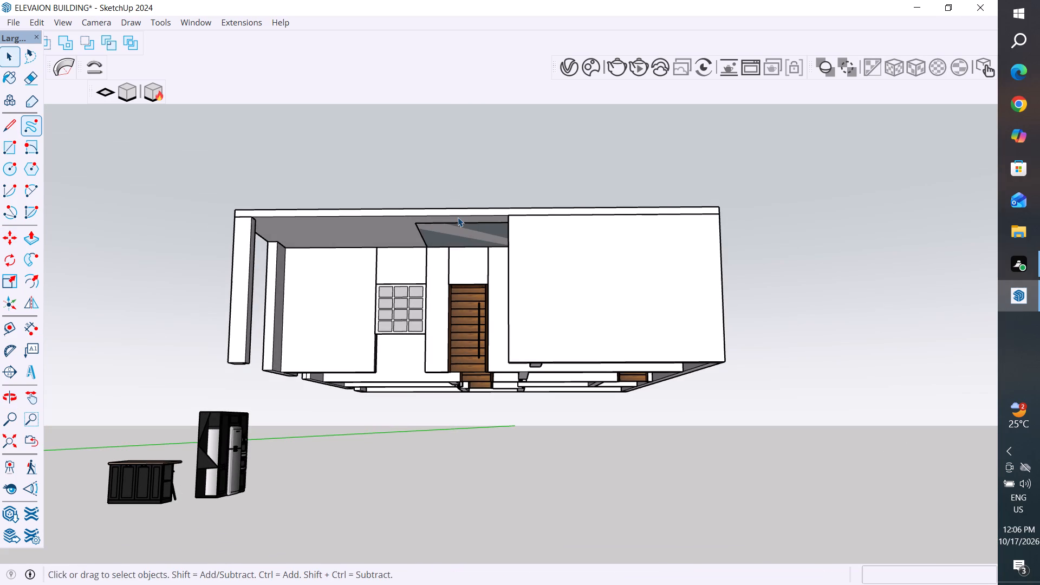
pyautogui.rightClick(458, 217)
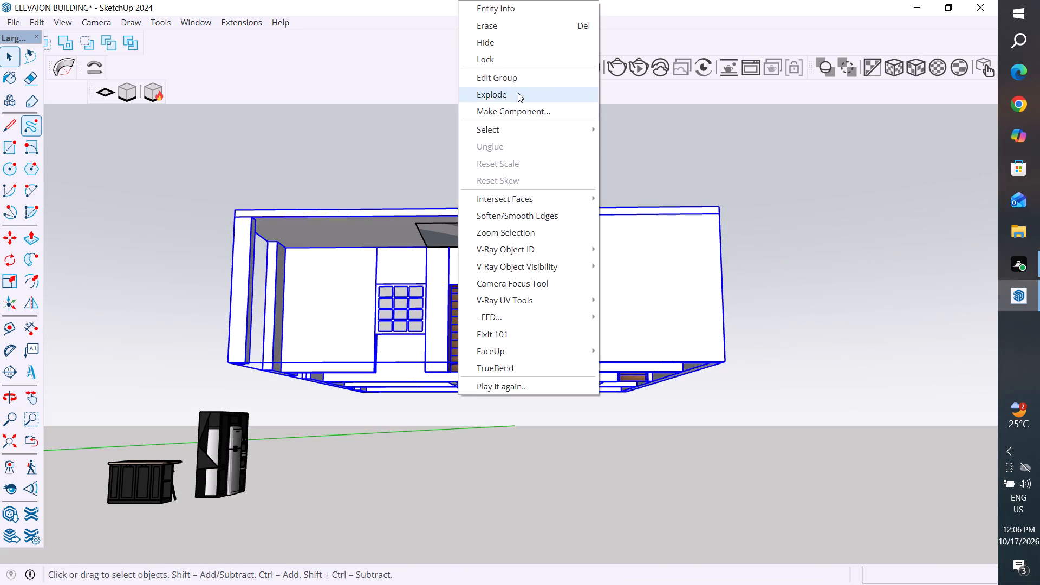
pyautogui.click(518, 93)
pyautogui.click(454, 153)
# Move the roof slab together with the rectangle on its underside about 41' 2" sideways, clear of the storey's walls.
pyautogui.scroll(3, 452, 219)
pyautogui.click(453, 236)
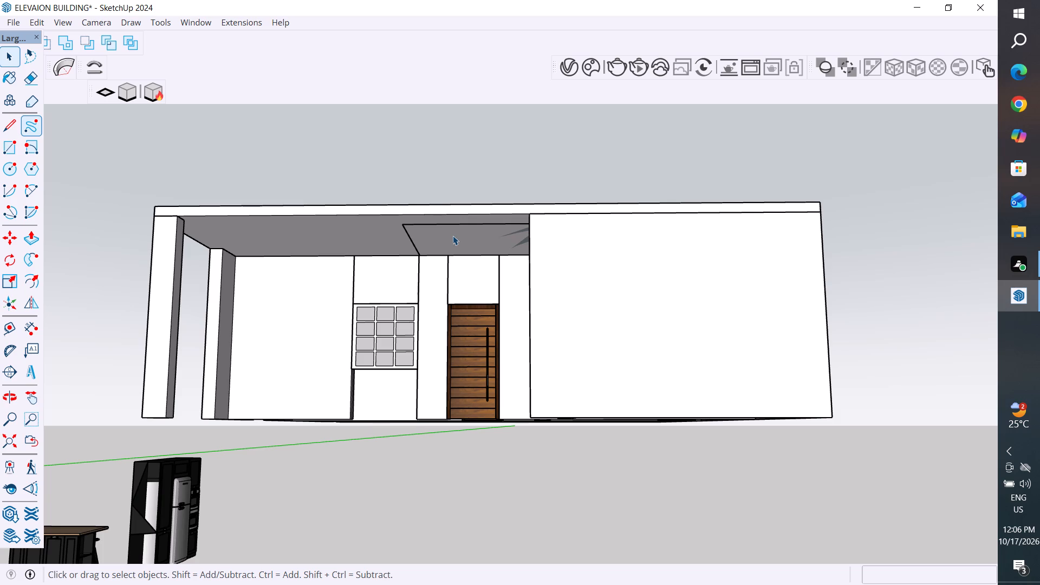
pyautogui.moveTo(463, 173); pyautogui.dragTo(506, 179, button='middle')
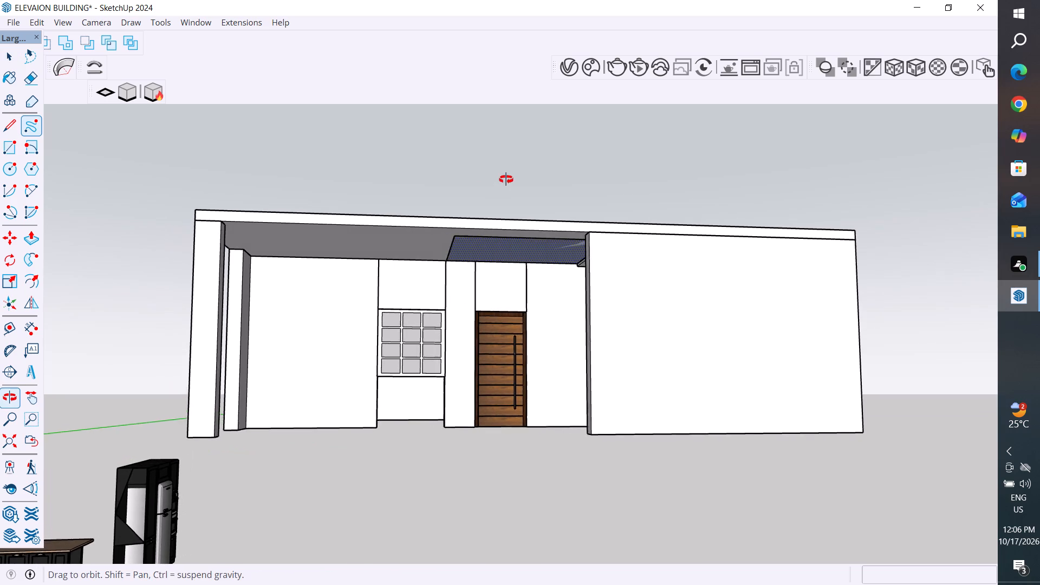
pyautogui.moveTo(506, 179); pyautogui.dragTo(505, 179, button='middle')
pyautogui.scroll(-7, 399, 429)
pyautogui.scroll(6, 443, 257)
pyautogui.moveTo(453, 328); pyautogui.dragTo(450, 233, button='middle')
pyautogui.click(451, 305)
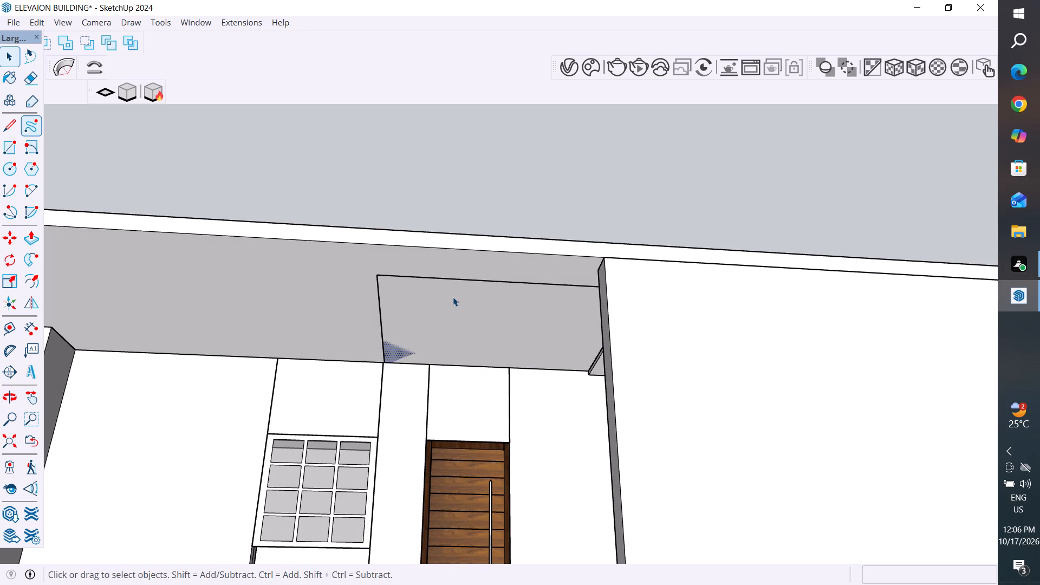
pyautogui.moveTo(483, 196); pyautogui.dragTo(399, 292)
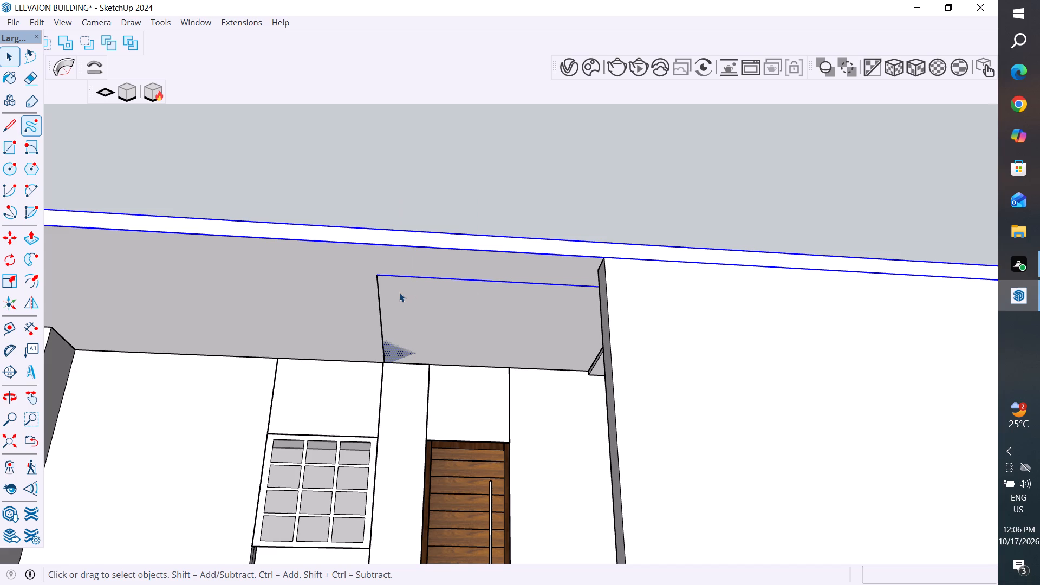
pyautogui.moveTo(432, 199); pyautogui.dragTo(347, 349)
pyautogui.moveTo(478, 343); pyautogui.dragTo(521, 346, button='middle')
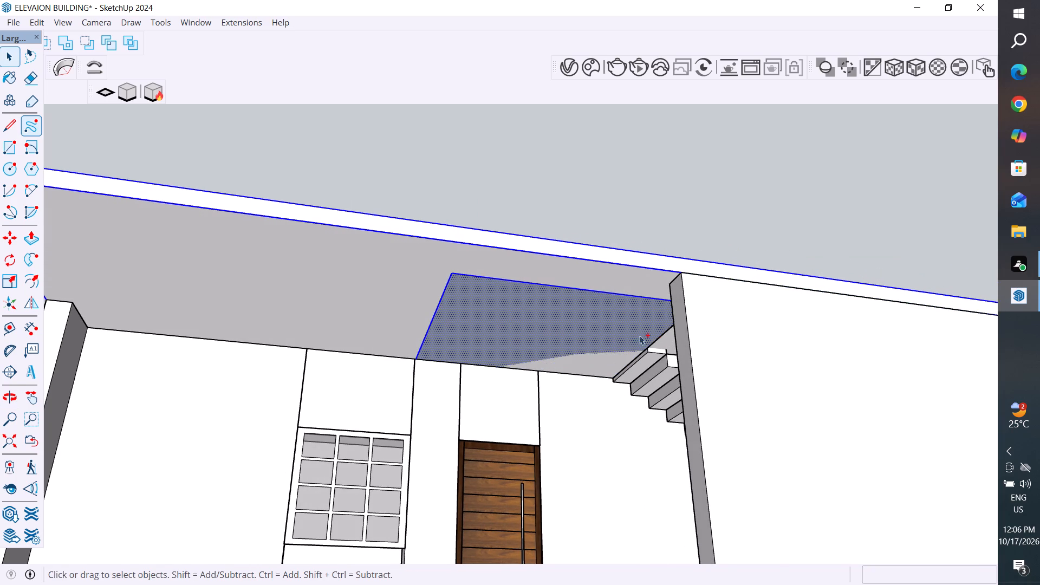
pyautogui.keyDown('ctrl'); pyautogui.click(662, 336); pyautogui.keyUp('ctrl')
pyautogui.scroll(-17, 352, 281)
pyautogui.moveTo(364, 333); pyautogui.dragTo(330, 482, button='middle')
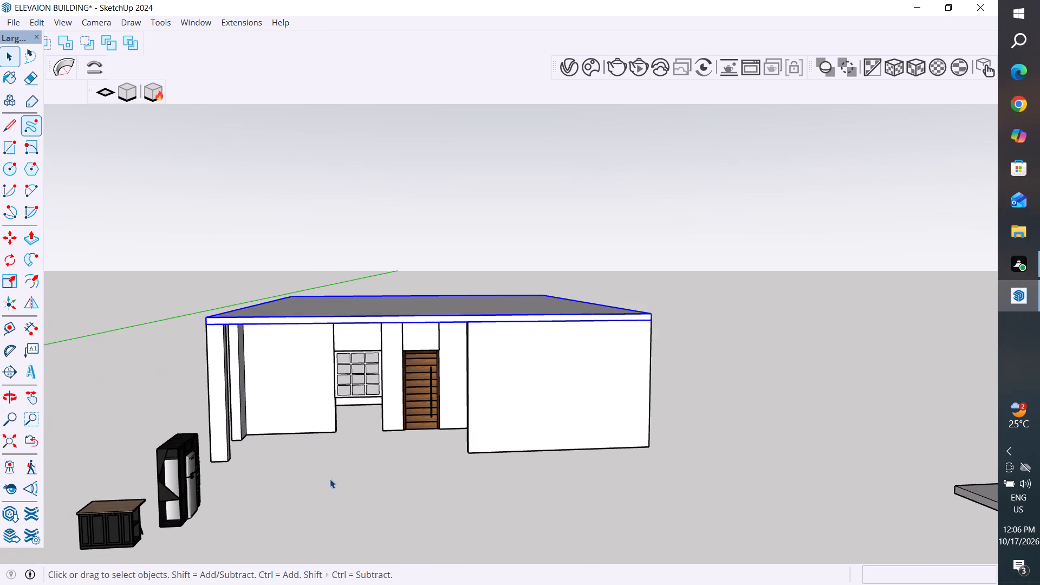
pyautogui.press('m')
pyautogui.click(204, 326)
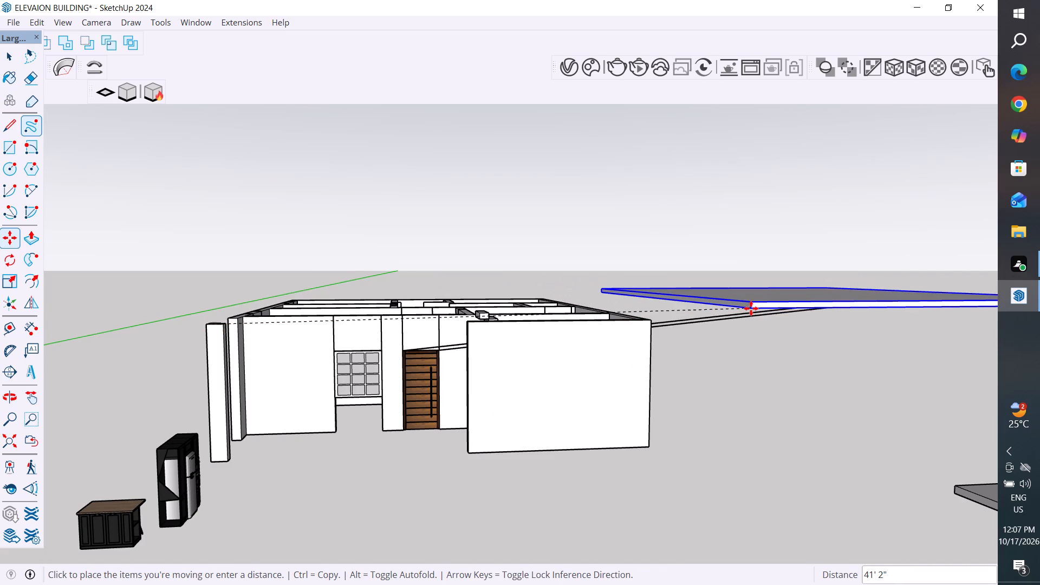
pyautogui.click(751, 308)
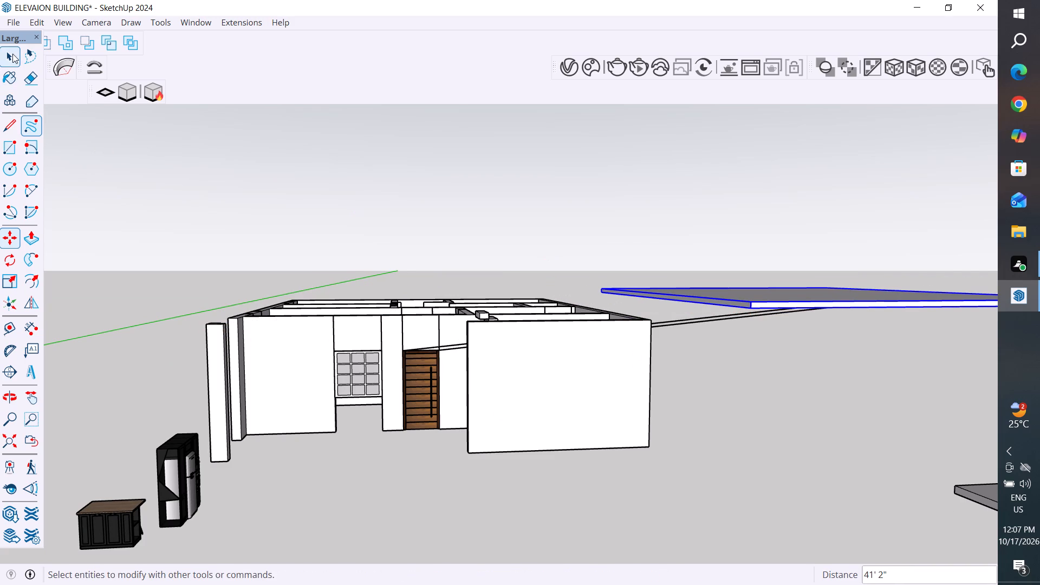
pyautogui.click(12, 54)
pyautogui.click(550, 258)
# Delete the stray edges stretched between the storey's walls and the moved roof slab.
pyautogui.scroll(3, 764, 318)
pyautogui.moveTo(708, 333); pyautogui.dragTo(697, 330, button='middle')
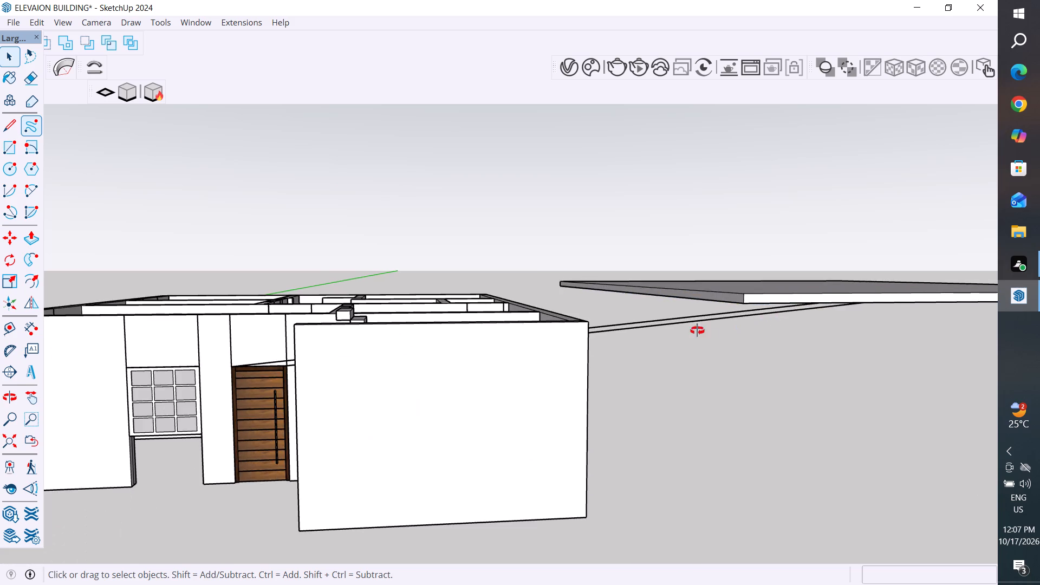
pyautogui.moveTo(697, 330); pyautogui.dragTo(597, 270, button='middle')
pyautogui.moveTo(586, 269); pyautogui.dragTo(577, 303)
pyautogui.press('Delete')
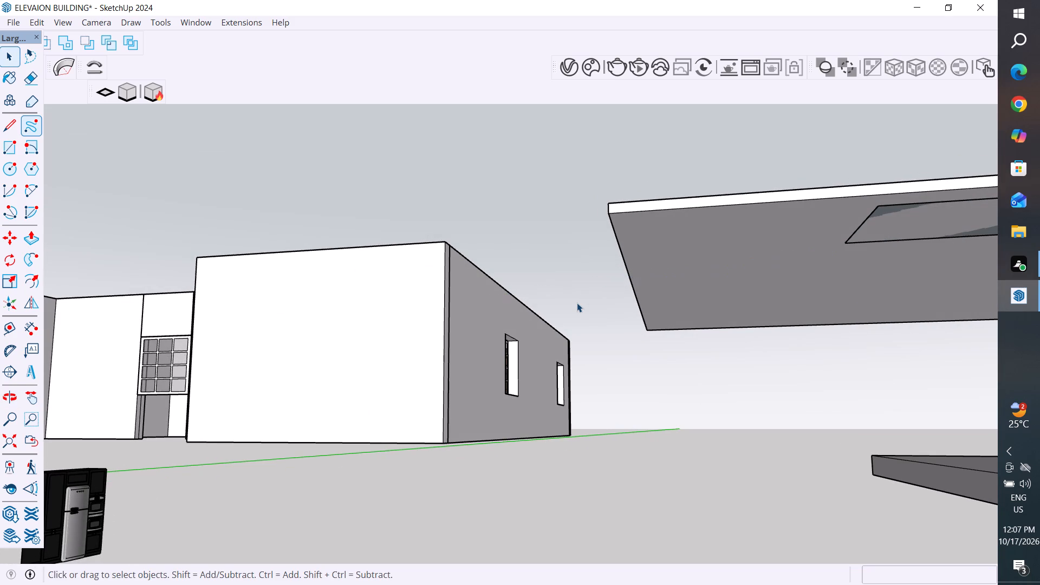
# Examine the open storey with its stairs and the moved slab from above, and the rectangle from beneath.
pyautogui.scroll(-3, 577, 303)
pyautogui.moveTo(582, 258); pyautogui.dragTo(645, 420, button='middle')
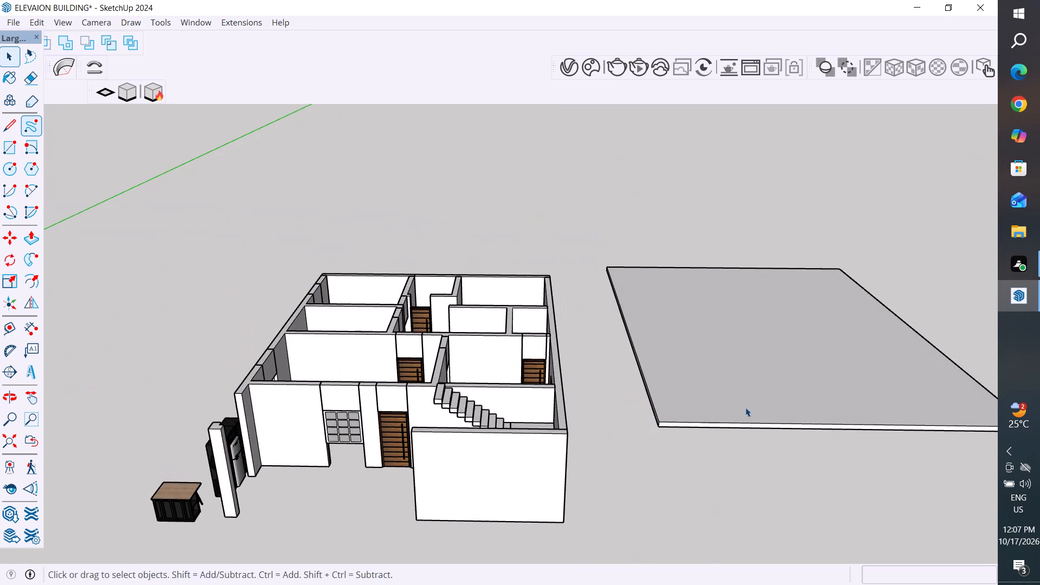
pyautogui.moveTo(817, 374); pyautogui.dragTo(784, 205, button='middle')
pyautogui.scroll(4, 877, 199)
pyautogui.moveTo(735, 252); pyautogui.dragTo(829, 265, button='middle')
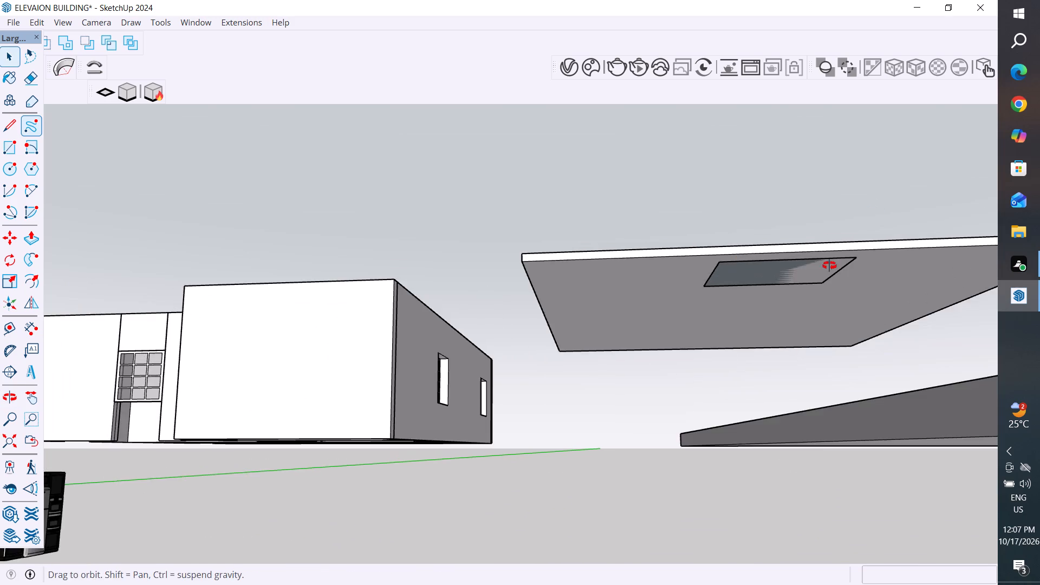
pyautogui.moveTo(829, 265); pyautogui.dragTo(830, 265, button='middle')
pyautogui.scroll(-6, 527, 342)
pyautogui.scroll(4, 863, 339)
pyautogui.scroll(5, 867, 259)
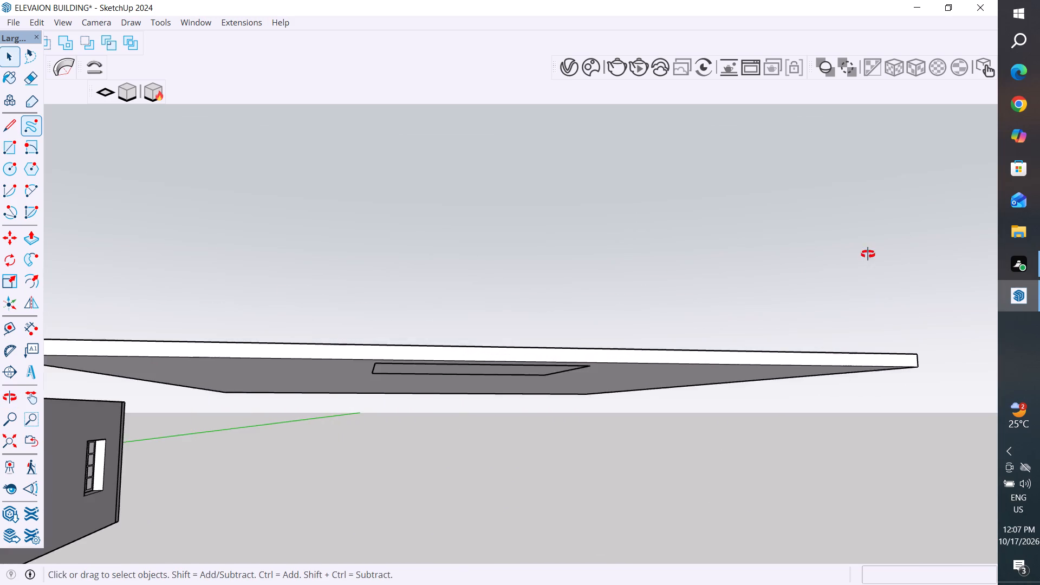
pyautogui.moveTo(868, 254); pyautogui.dragTo(870, 214, button='middle')
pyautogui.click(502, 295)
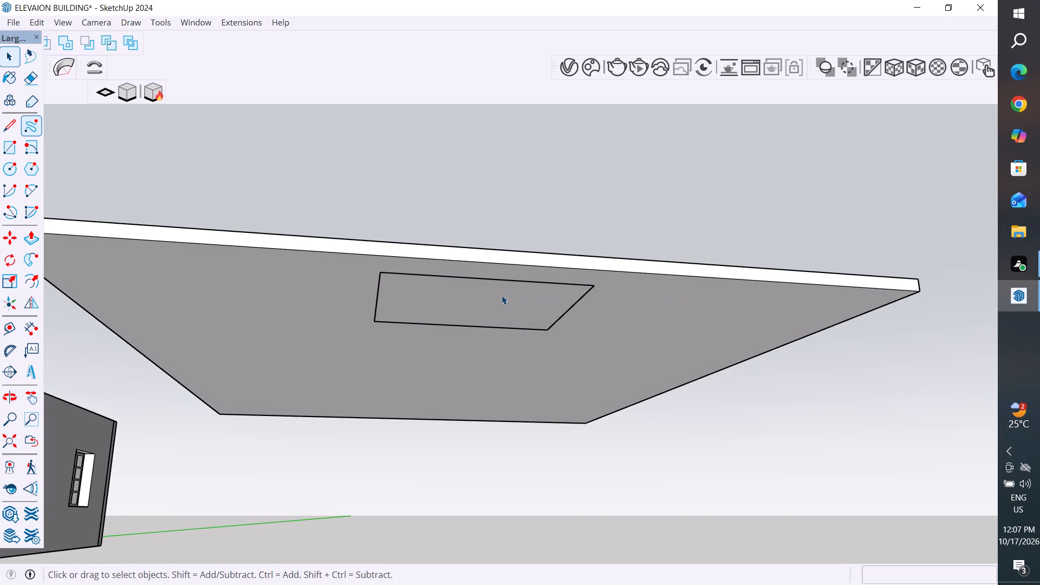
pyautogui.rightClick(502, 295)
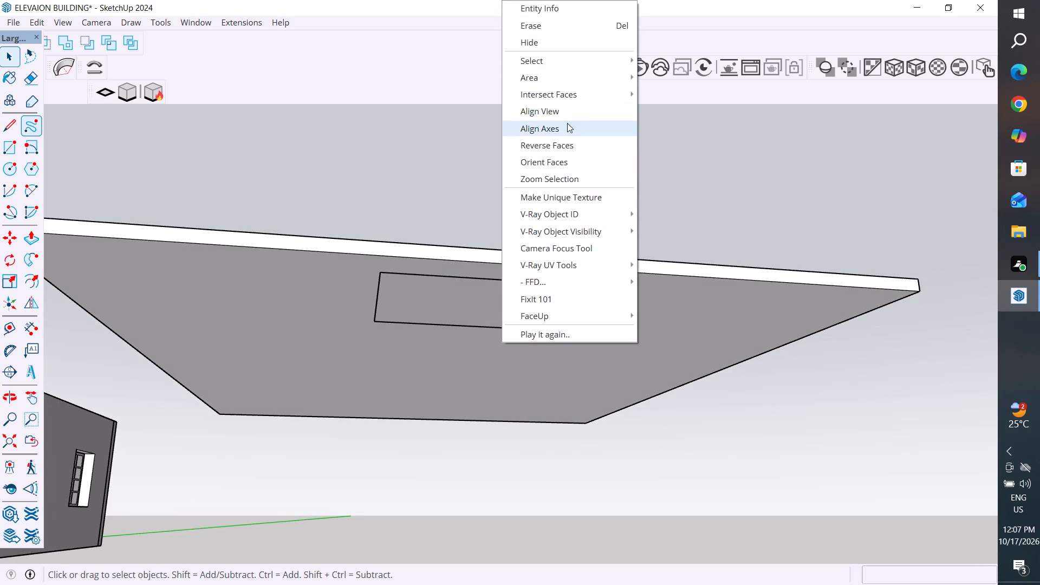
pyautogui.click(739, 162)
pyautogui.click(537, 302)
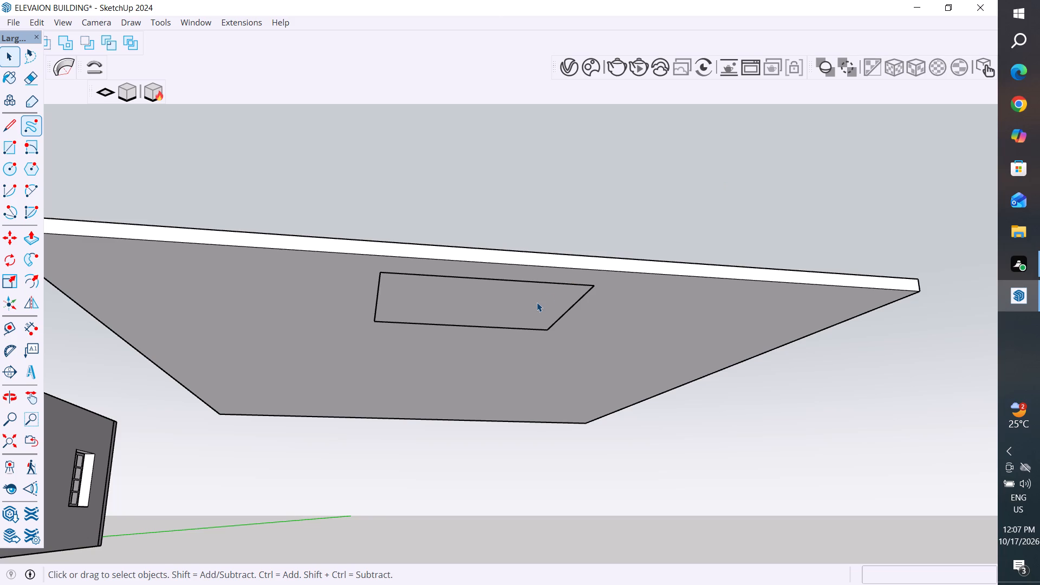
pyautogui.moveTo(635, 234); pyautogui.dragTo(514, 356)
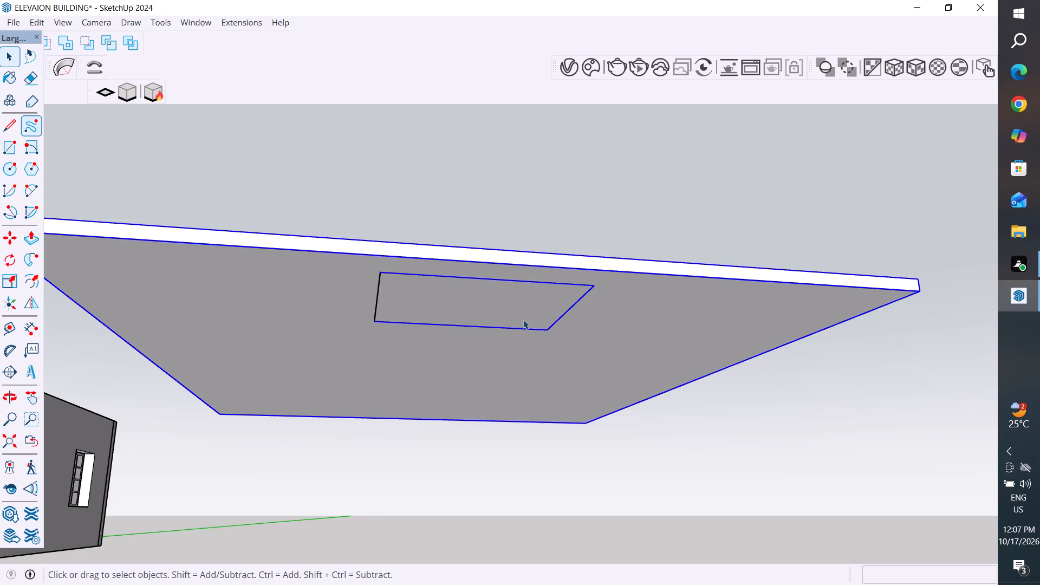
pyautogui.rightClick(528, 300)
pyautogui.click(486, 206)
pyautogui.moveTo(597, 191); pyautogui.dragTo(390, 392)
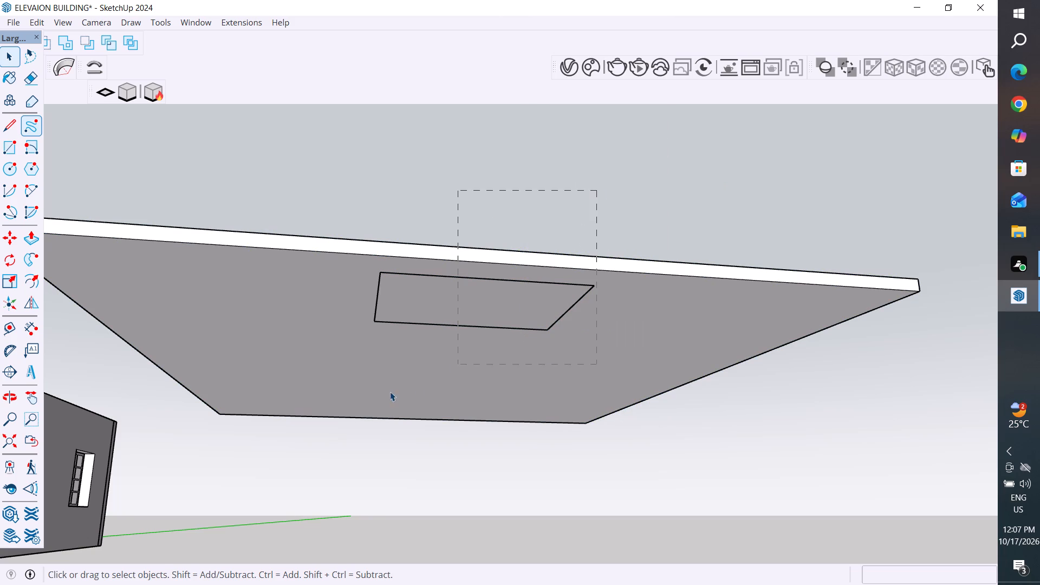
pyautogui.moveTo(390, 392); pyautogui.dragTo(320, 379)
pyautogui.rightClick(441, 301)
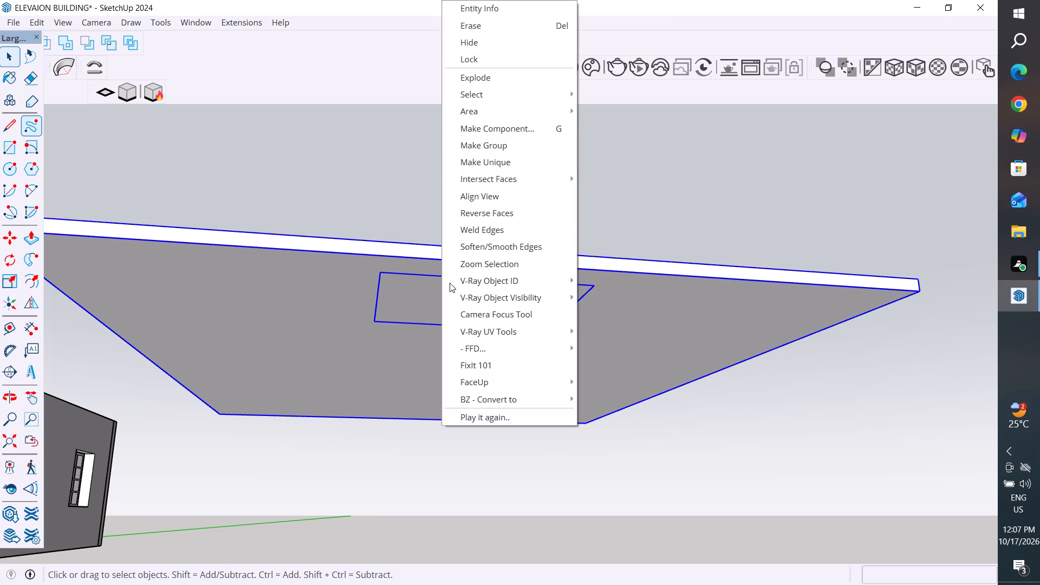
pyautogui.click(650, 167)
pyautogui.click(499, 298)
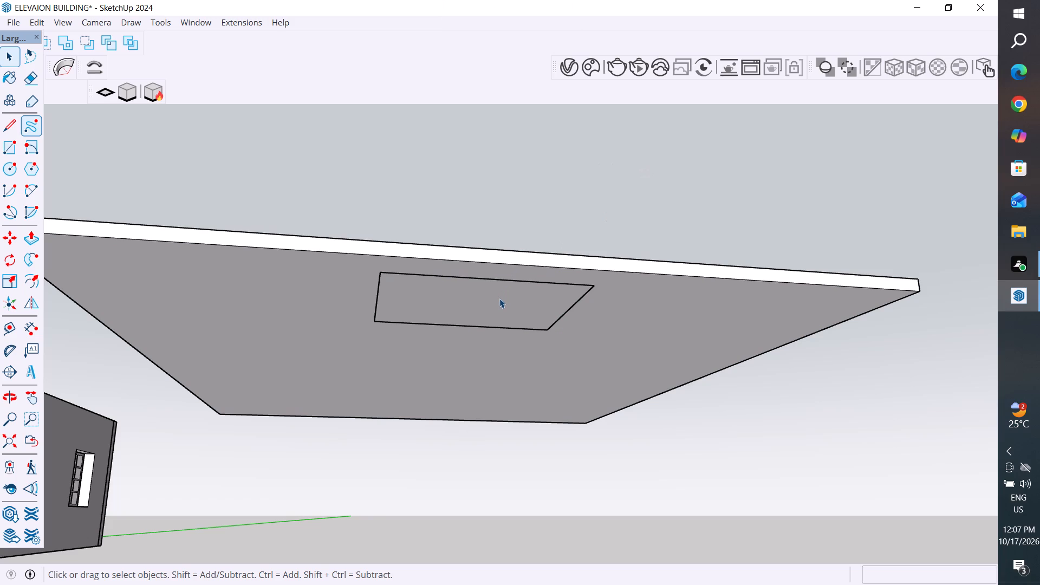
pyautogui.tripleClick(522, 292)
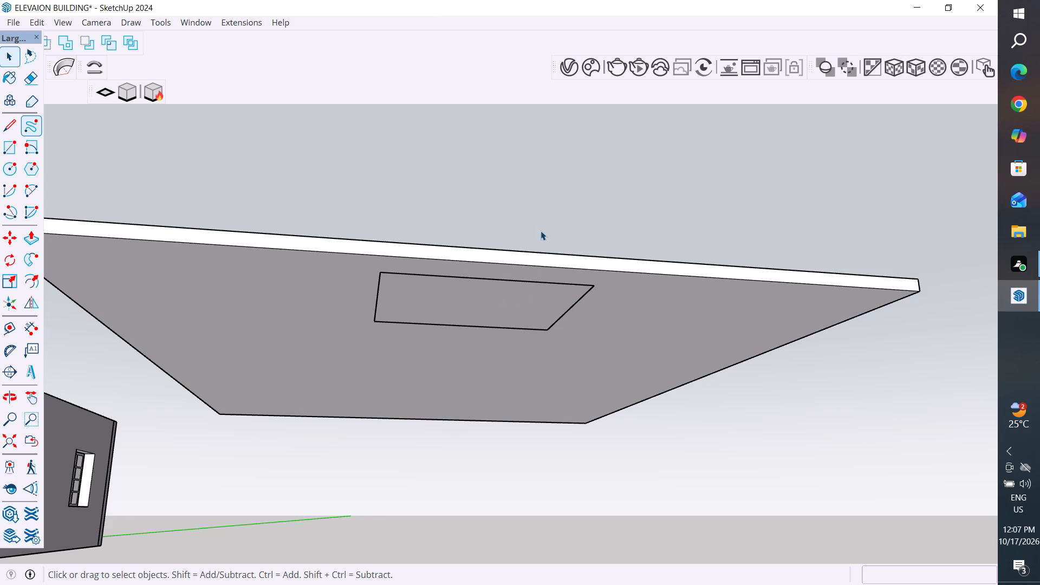
# Examine the moved roof slab and the other separate slab beside it from above and from beneath.
pyautogui.scroll(-8, 392, 294)
pyautogui.scroll(-5, 343, 474)
pyautogui.moveTo(421, 359); pyautogui.dragTo(412, 473, button='middle')
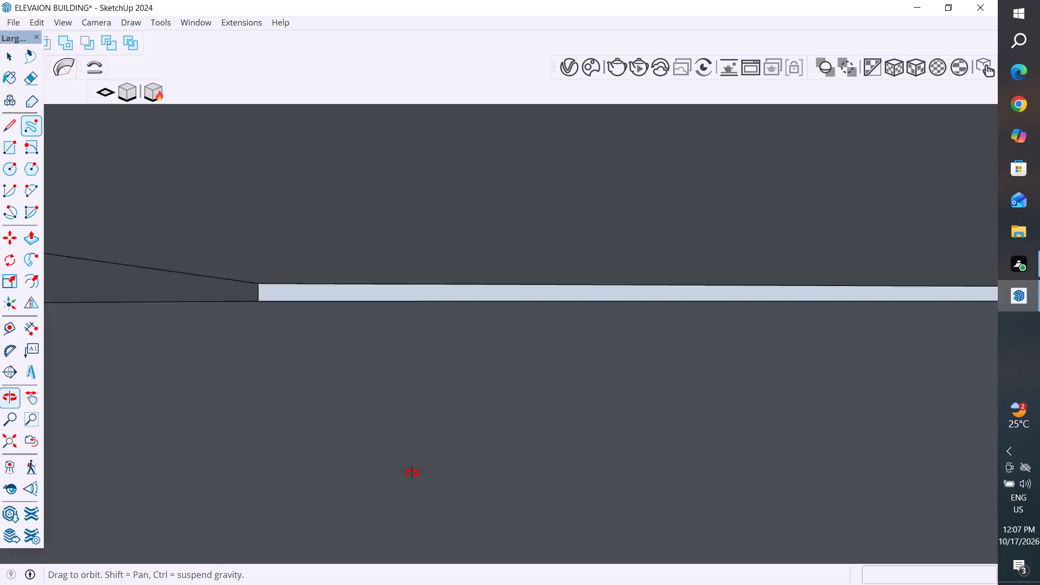
pyautogui.moveTo(412, 473); pyautogui.dragTo(412, 478, button='middle')
pyautogui.scroll(-14, 320, 545)
pyautogui.scroll(-19, 377, 295)
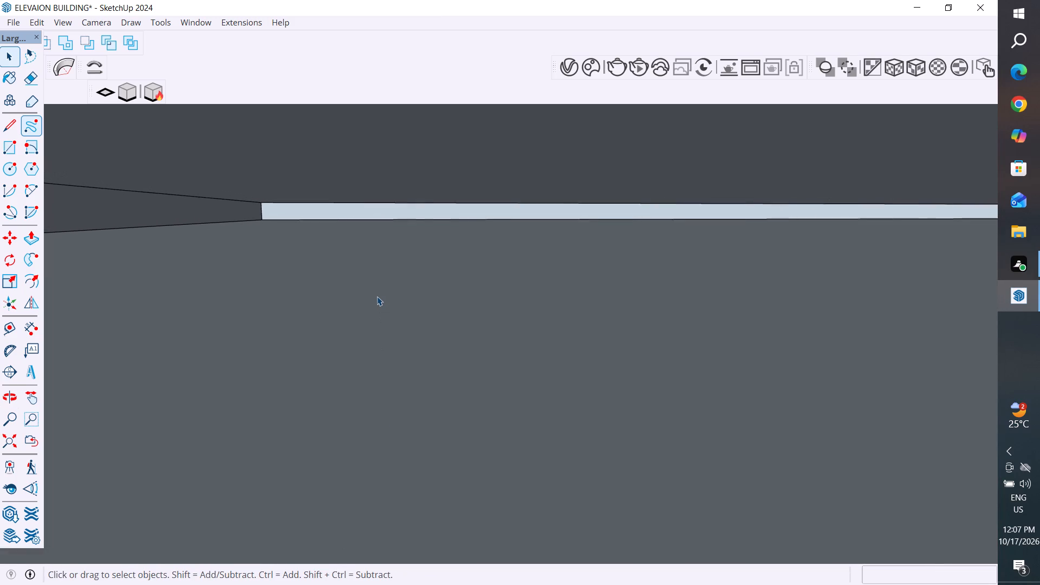
pyautogui.scroll(-8, 377, 296)
pyautogui.moveTo(466, 307); pyautogui.dragTo(552, 337, button='middle')
pyautogui.scroll(-14, 332, 419)
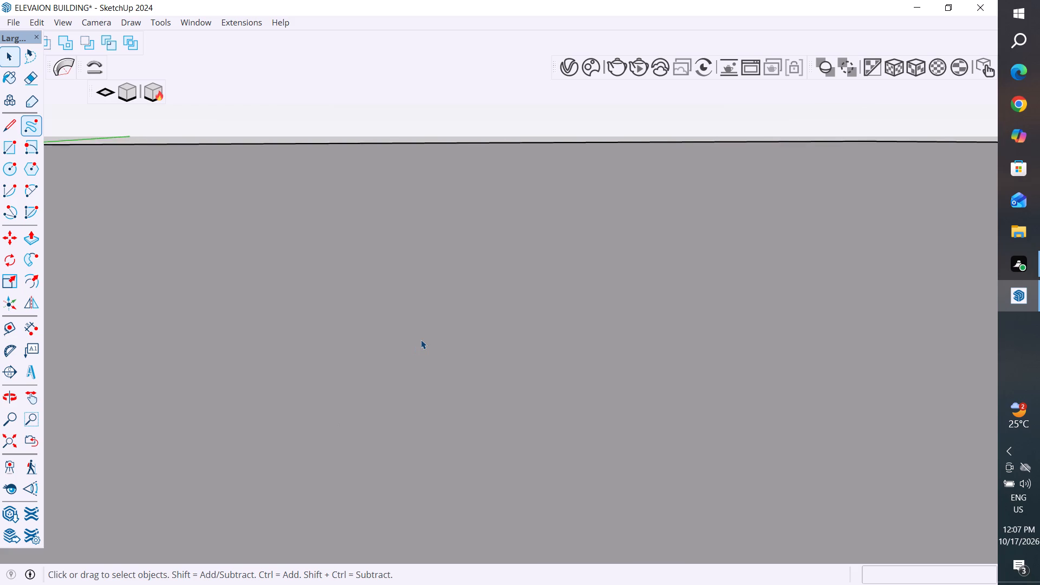
pyautogui.scroll(-20, 421, 340)
pyautogui.scroll(-20, 421, 340)
pyautogui.scroll(-7, 421, 340)
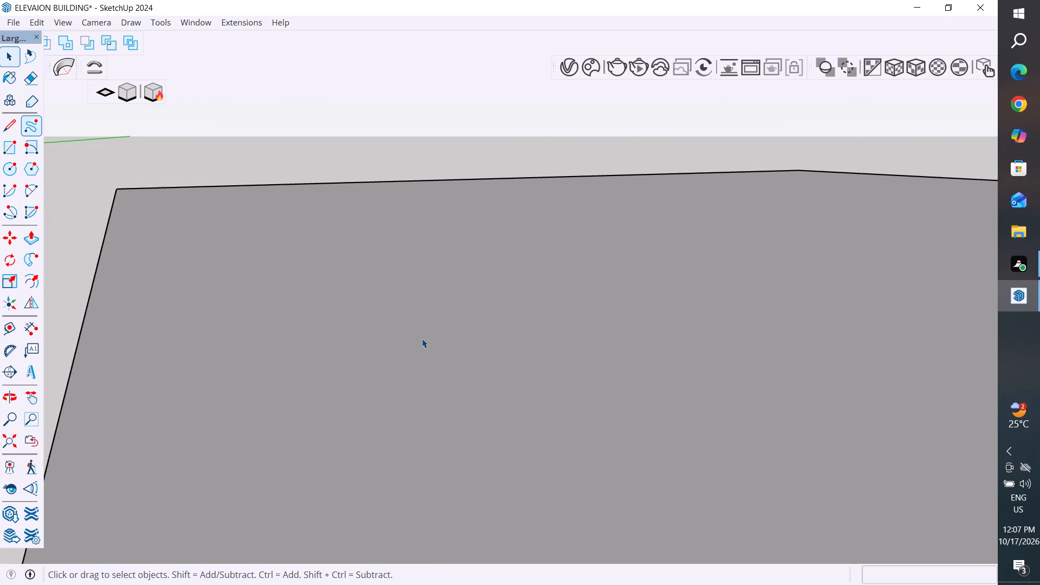
pyautogui.scroll(-17, 422, 339)
pyautogui.scroll(-8, 420, 338)
pyautogui.scroll(-10, 299, 336)
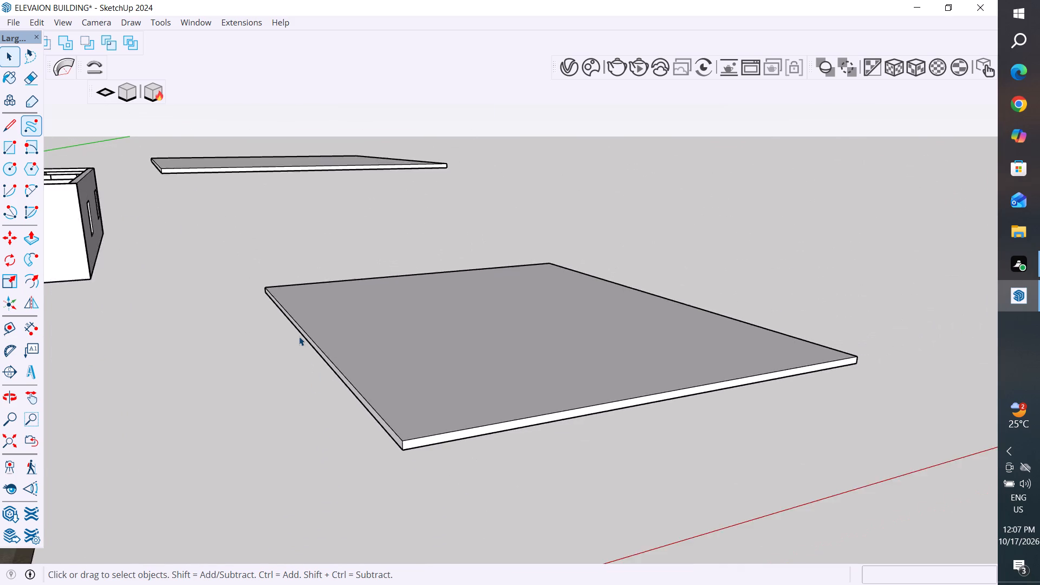
pyautogui.scroll(-2, 299, 336)
pyautogui.moveTo(457, 316); pyautogui.dragTo(385, 234, button='middle')
pyautogui.click(470, 179)
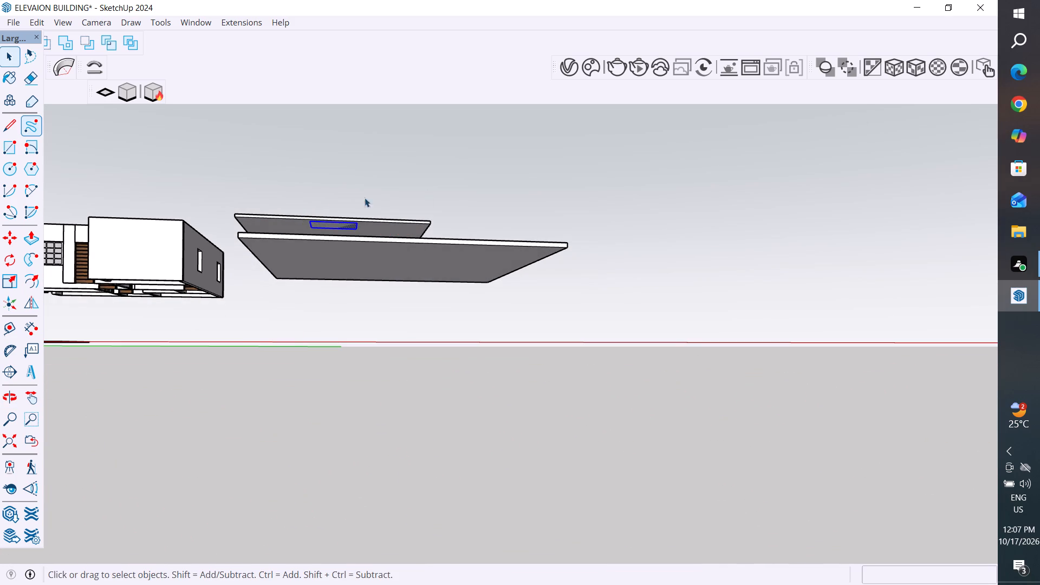
# Examine the rectangle on the moved slab's underside up close, and view both slabs and the open storey from above.
pyautogui.scroll(10, 269, 211)
pyautogui.moveTo(317, 177); pyautogui.dragTo(313, 167, button='middle')
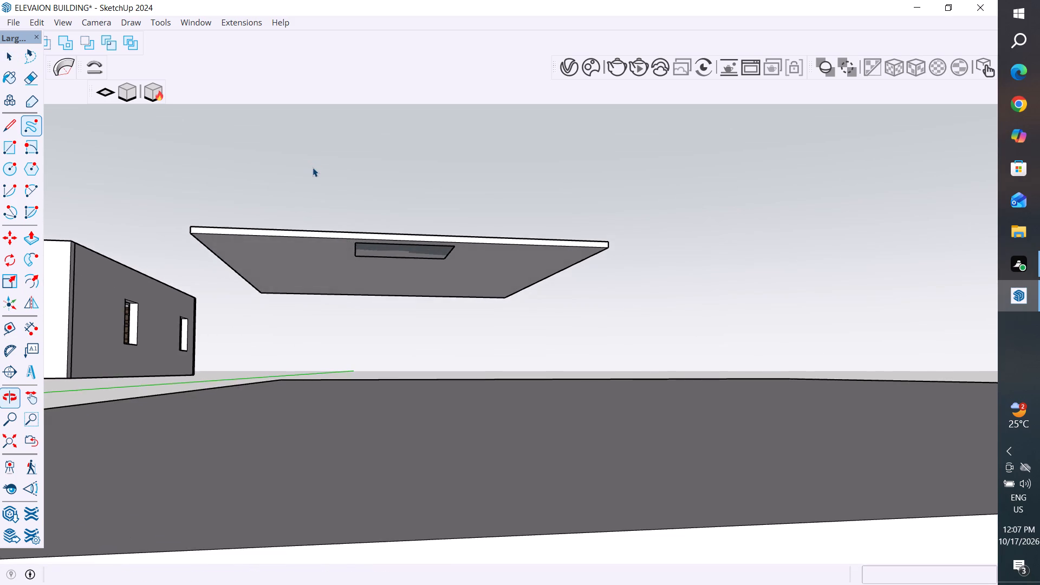
pyautogui.scroll(4, 316, 165)
pyautogui.moveTo(309, 179); pyautogui.dragTo(294, 139, button='middle')
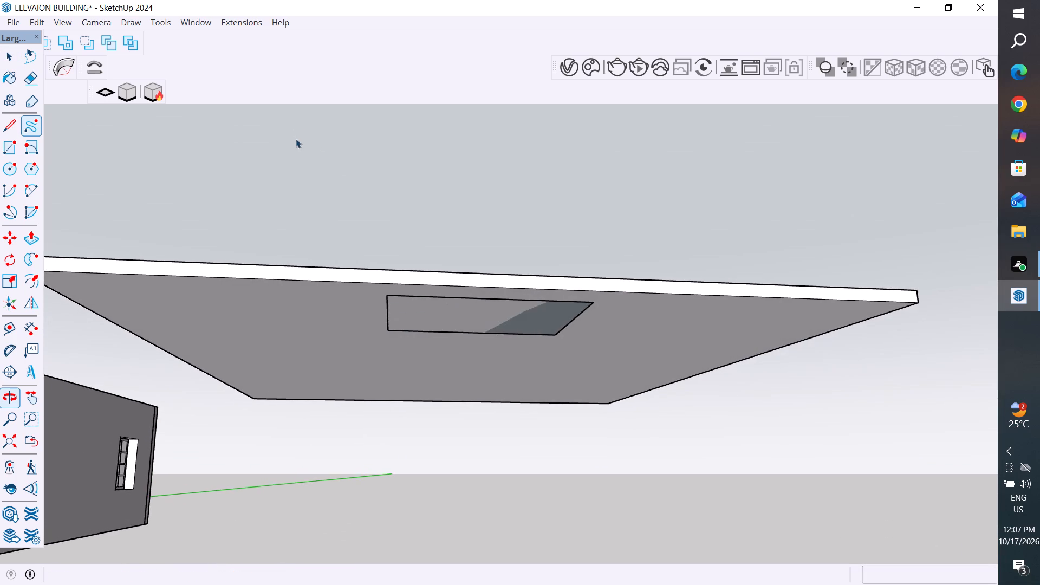
pyautogui.scroll(-5, 413, 206)
pyautogui.moveTo(307, 289); pyautogui.dragTo(352, 376, button='middle')
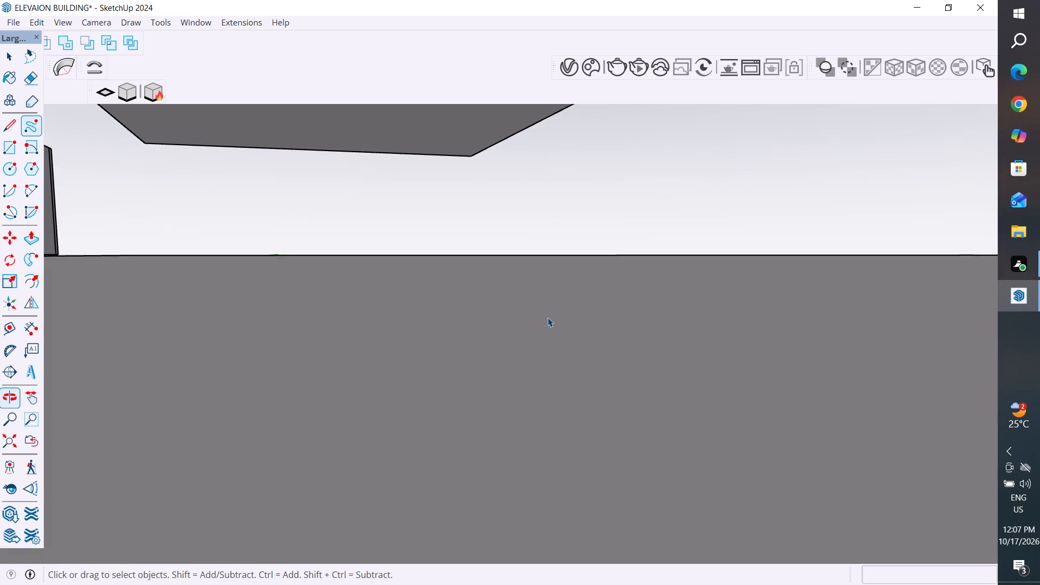
pyautogui.scroll(-14, 548, 317)
pyautogui.scroll(-9, 563, 350)
pyautogui.scroll(-15, 552, 369)
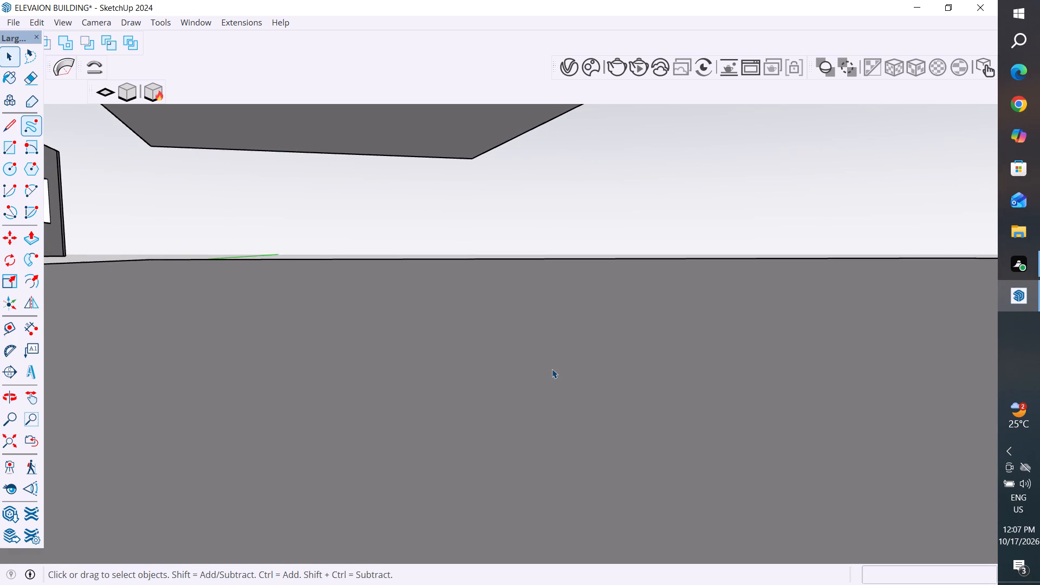
pyautogui.scroll(-3, 552, 369)
pyautogui.moveTo(677, 284); pyautogui.dragTo(635, 369, button='middle')
pyautogui.scroll(-18, 725, 375)
pyautogui.scroll(-10, 740, 362)
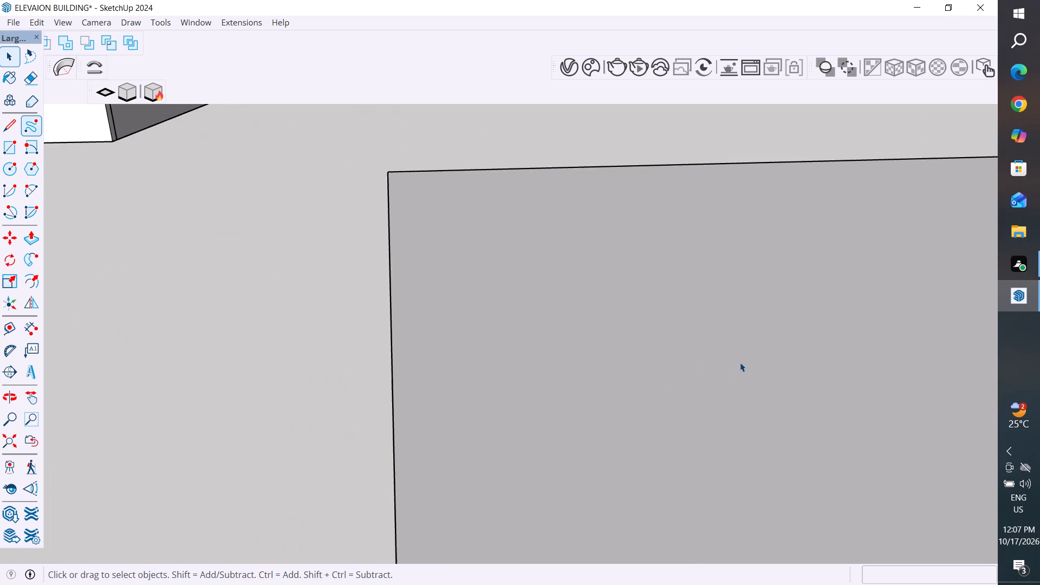
pyautogui.scroll(-9, 740, 362)
pyautogui.scroll(-20, 740, 362)
pyautogui.scroll(-8, 740, 362)
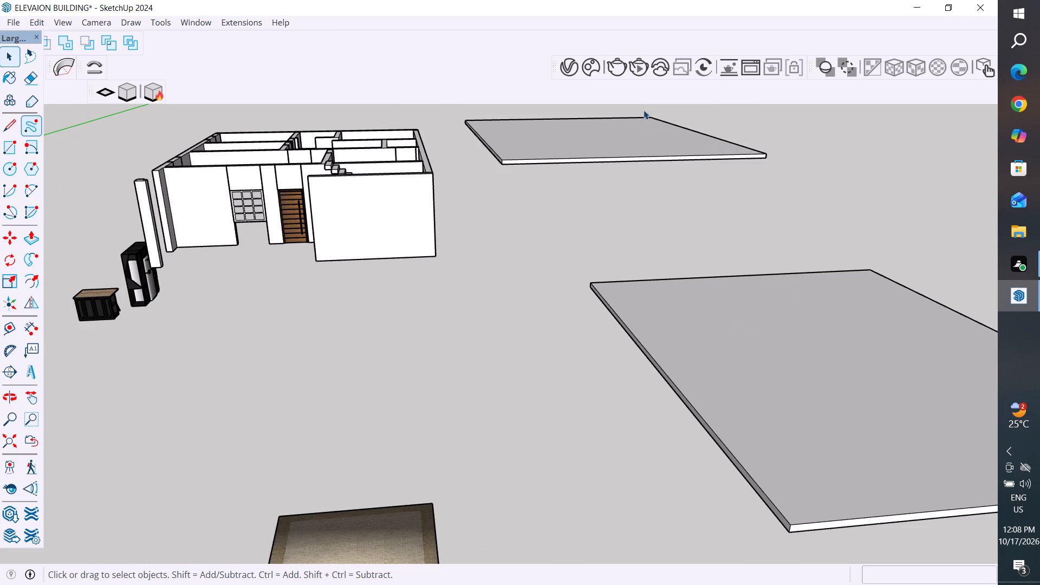
# Explode the moved roof slab's group so the rectangle on its underside merges with the slab's geometry.
pyautogui.scroll(9, 643, 110)
pyautogui.scroll(-12, 518, 479)
pyautogui.moveTo(531, 262); pyautogui.dragTo(510, 99, button='middle')
pyautogui.scroll(7, 506, 252)
pyautogui.moveTo(545, 286); pyautogui.dragTo(542, 251, button='middle')
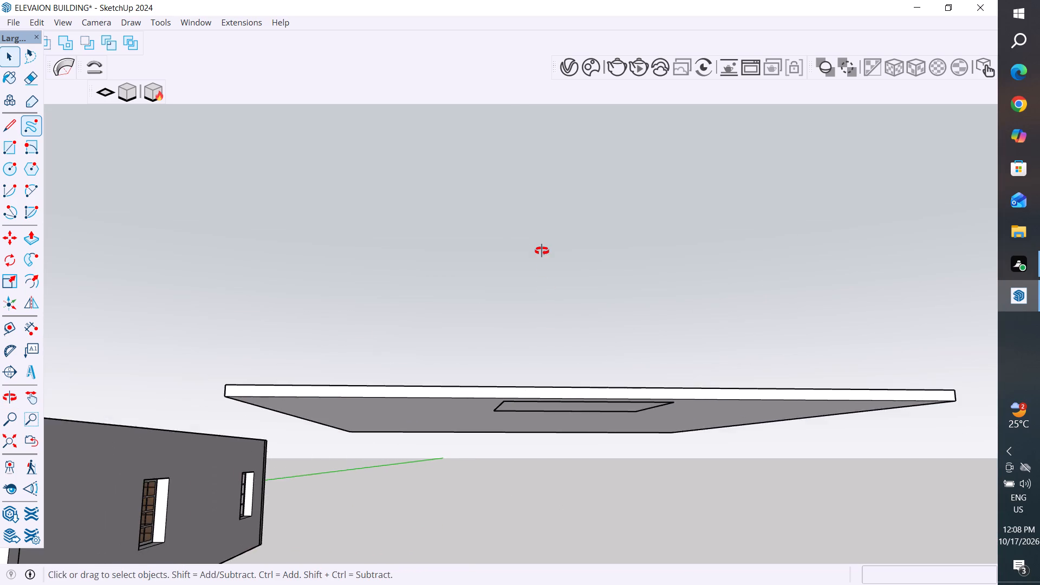
pyautogui.moveTo(542, 251); pyautogui.dragTo(539, 243, button='middle')
pyautogui.click(559, 354)
pyautogui.click(742, 356)
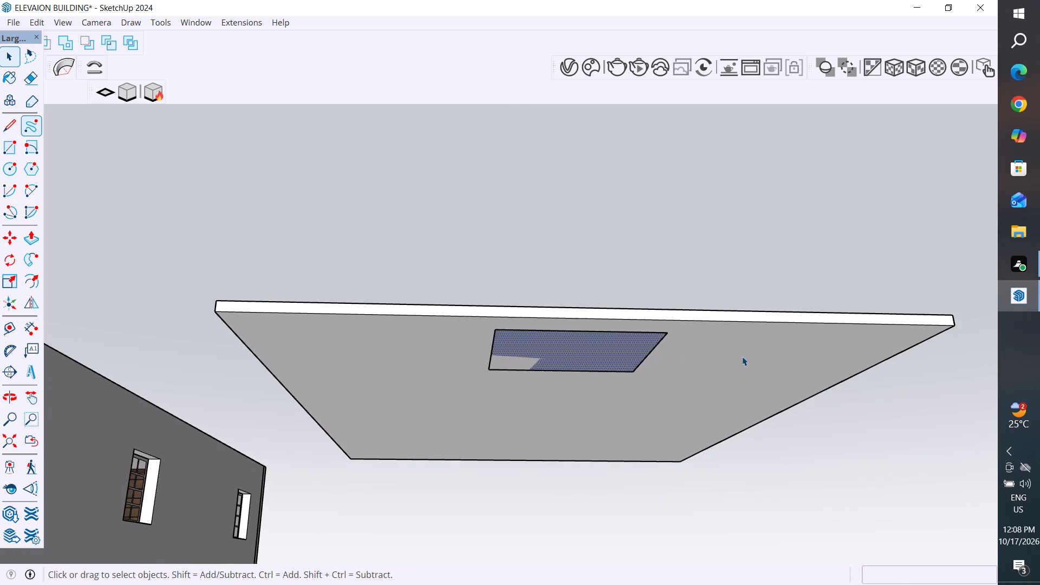
pyautogui.rightClick(742, 356)
pyautogui.click(811, 93)
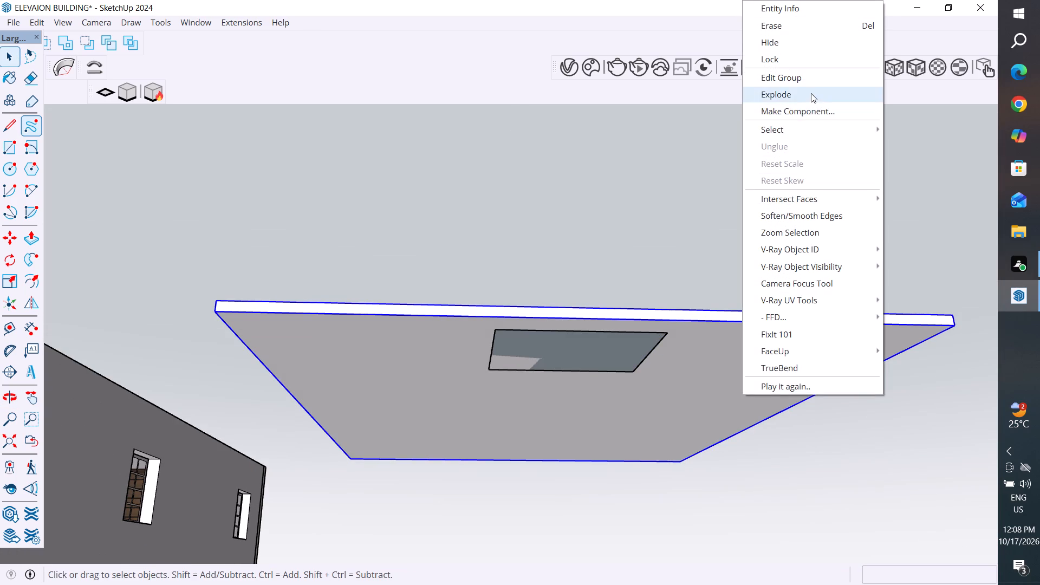
pyautogui.click(693, 263)
# Push the rectangle on the slab's underside 6" through the slab to cut the stair opening.
pyautogui.click(603, 347)
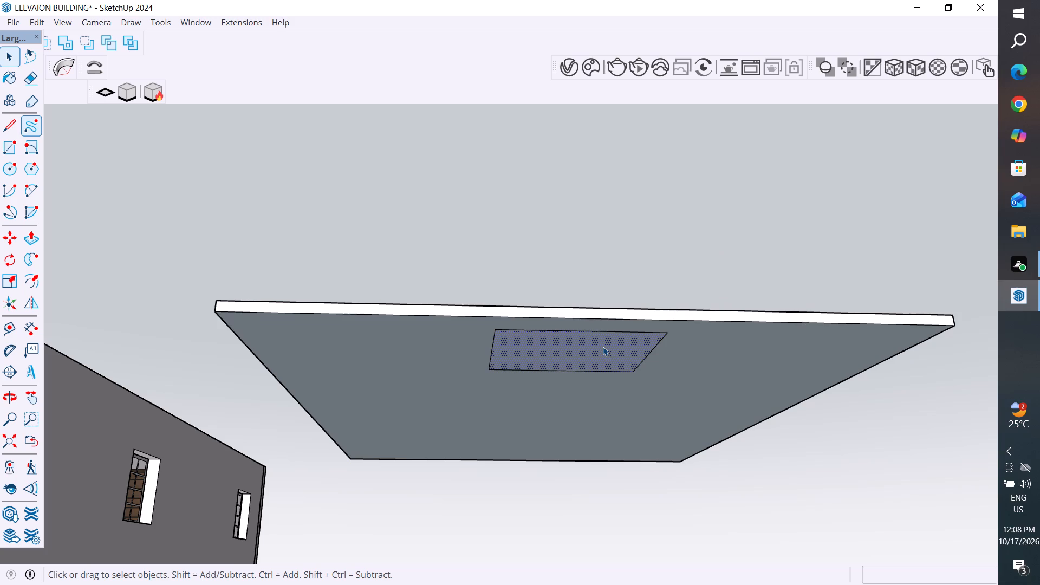
pyautogui.click(29, 242)
pyautogui.click(545, 346)
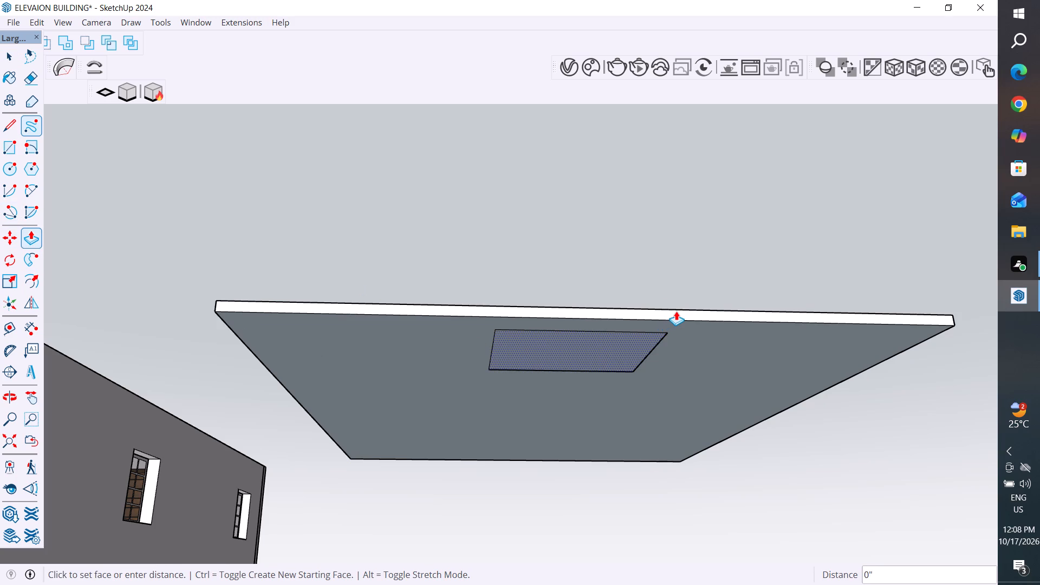
pyautogui.click(678, 309)
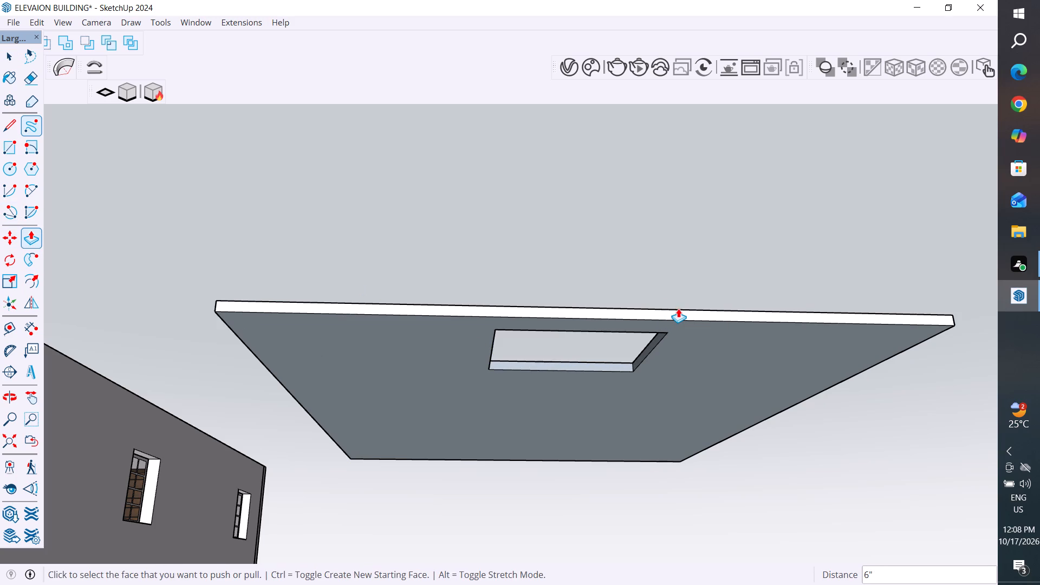
pyautogui.click(11, 57)
pyautogui.click(355, 191)
# Examine the slab with its cut opening from beneath and from above, alongside the open storey and the other slab.
pyautogui.scroll(-5, 586, 294)
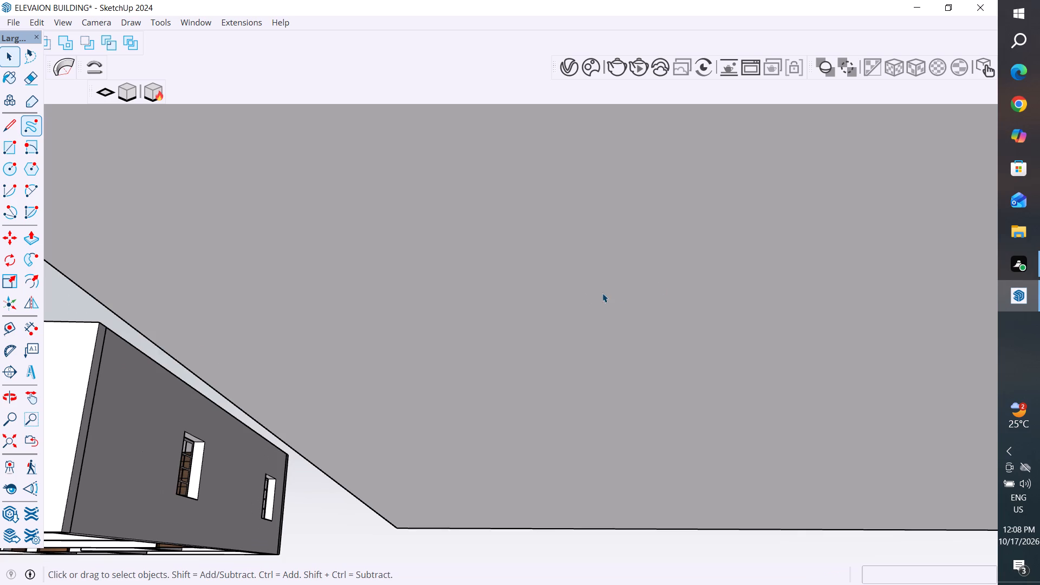
pyautogui.click(307, 479)
pyautogui.scroll(-6, 396, 451)
pyautogui.moveTo(506, 384); pyautogui.dragTo(513, 391, button='middle')
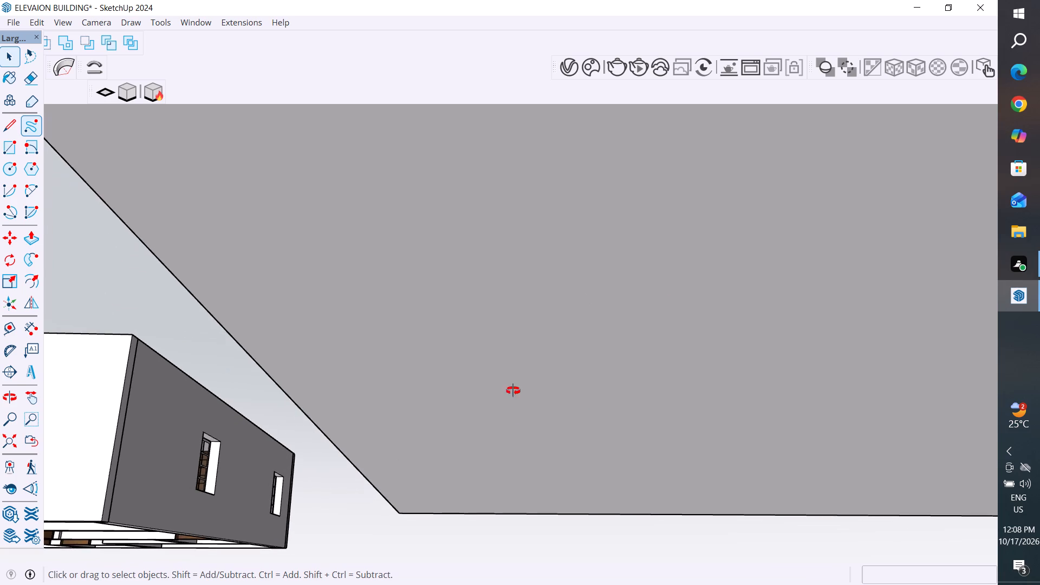
pyautogui.moveTo(513, 391); pyautogui.dragTo(580, 459, button='middle')
pyautogui.scroll(-13, 710, 386)
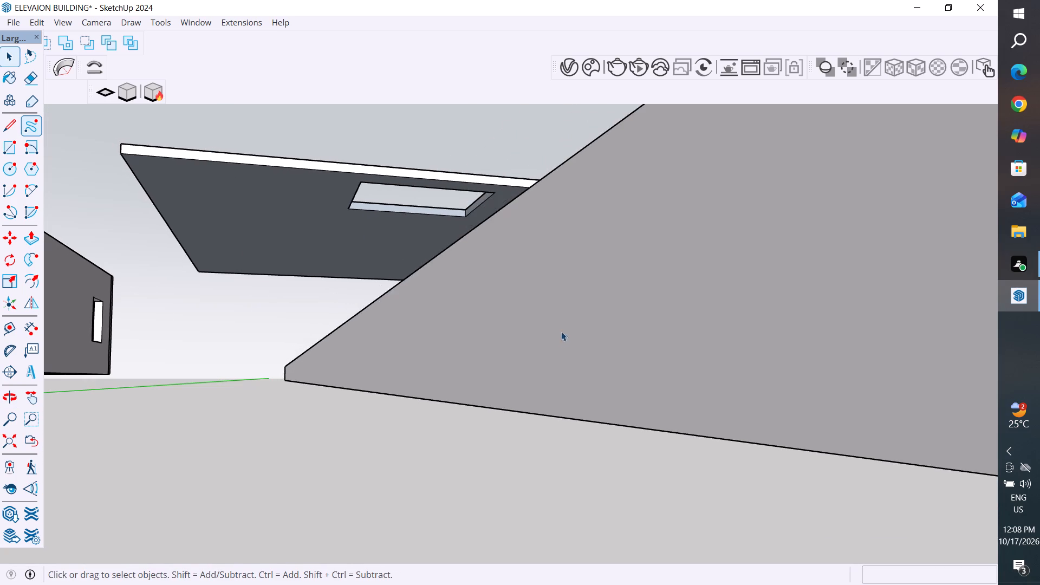
pyautogui.moveTo(560, 335); pyautogui.dragTo(555, 421, button='middle')
pyautogui.scroll(-20, 391, 544)
pyautogui.scroll(-2, 391, 544)
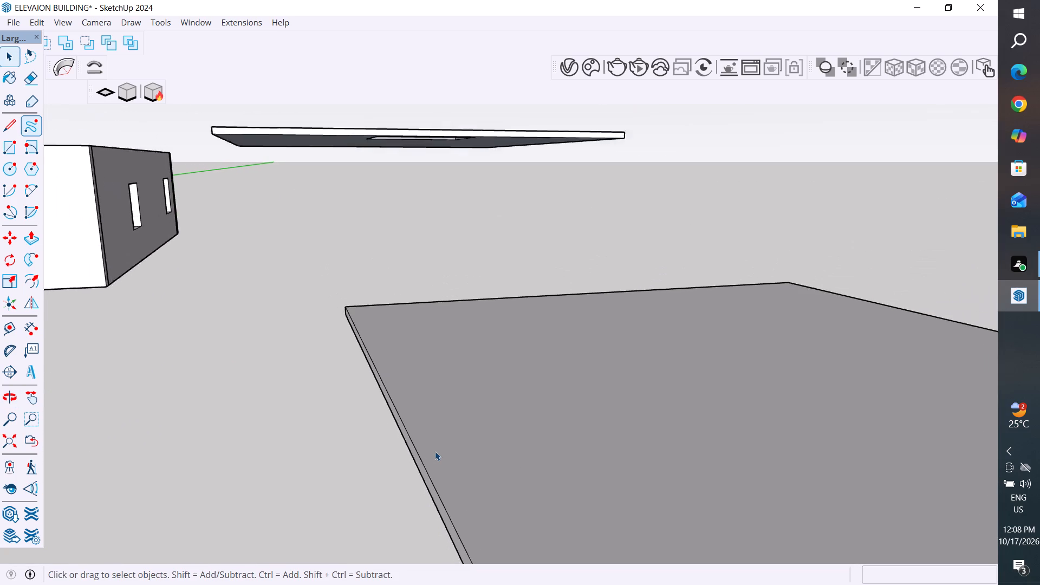
pyautogui.scroll(-5, 435, 451)
pyautogui.moveTo(479, 336); pyautogui.dragTo(453, 363, button='middle')
pyautogui.scroll(-6, 448, 380)
pyautogui.moveTo(470, 350); pyautogui.dragTo(448, 374, button='middle')
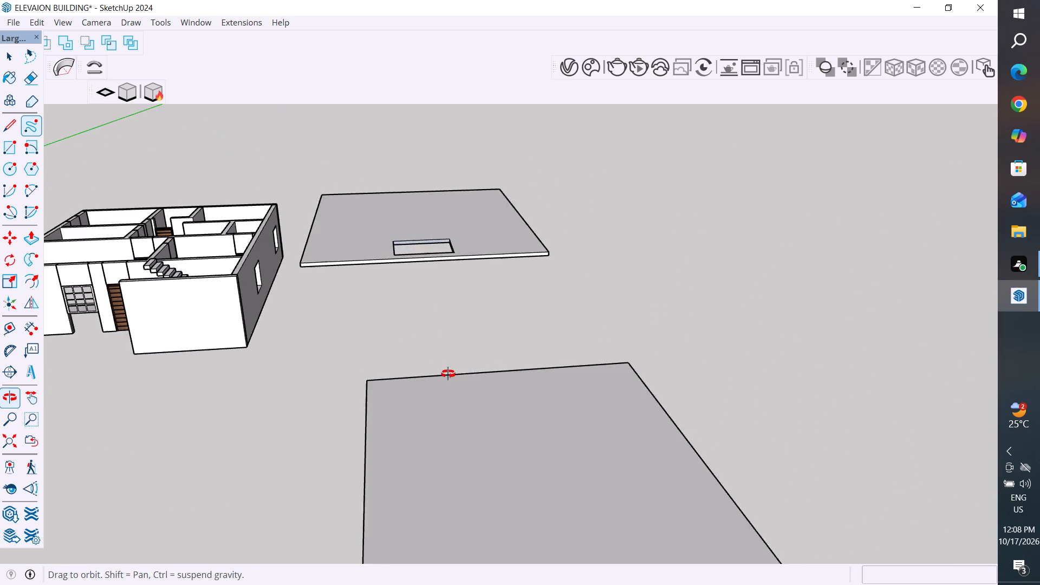
pyautogui.moveTo(448, 374); pyautogui.dragTo(442, 419, button='middle')
pyautogui.moveTo(556, 283); pyautogui.dragTo(524, 365, button='middle')
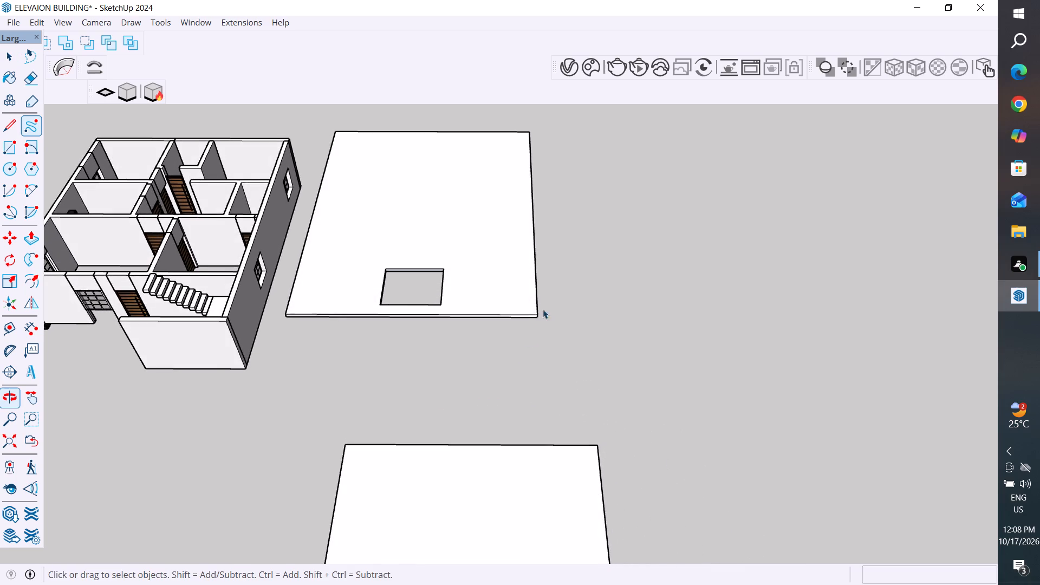
pyautogui.scroll(-6, 516, 385)
pyautogui.moveTo(546, 384); pyautogui.dragTo(536, 394, button='middle')
# Select the whole roof slab with its opening and make it a group.
pyautogui.moveTo(589, 166); pyautogui.dragTo(502, 302)
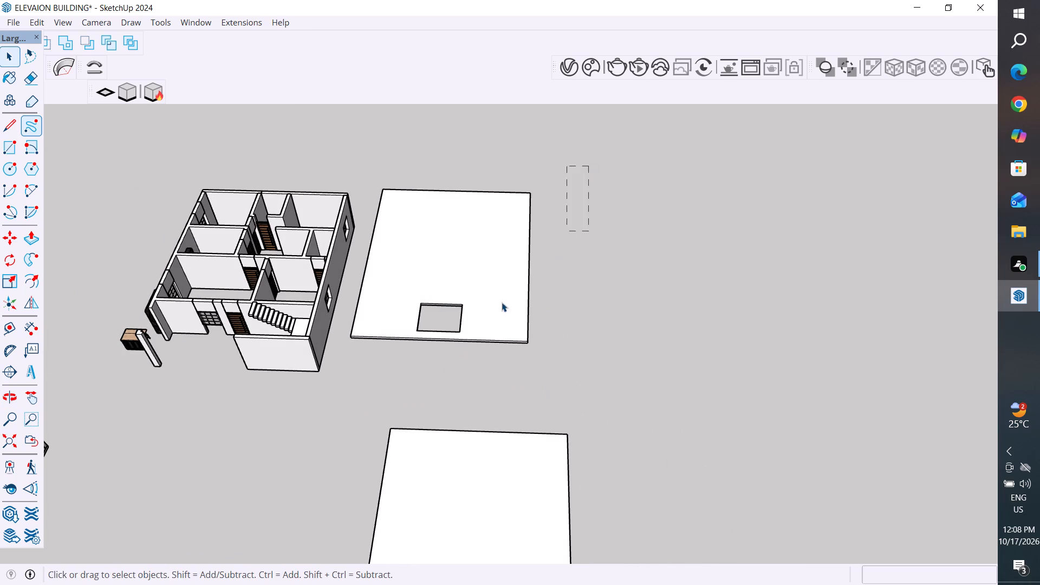
pyautogui.moveTo(502, 302); pyautogui.dragTo(373, 369)
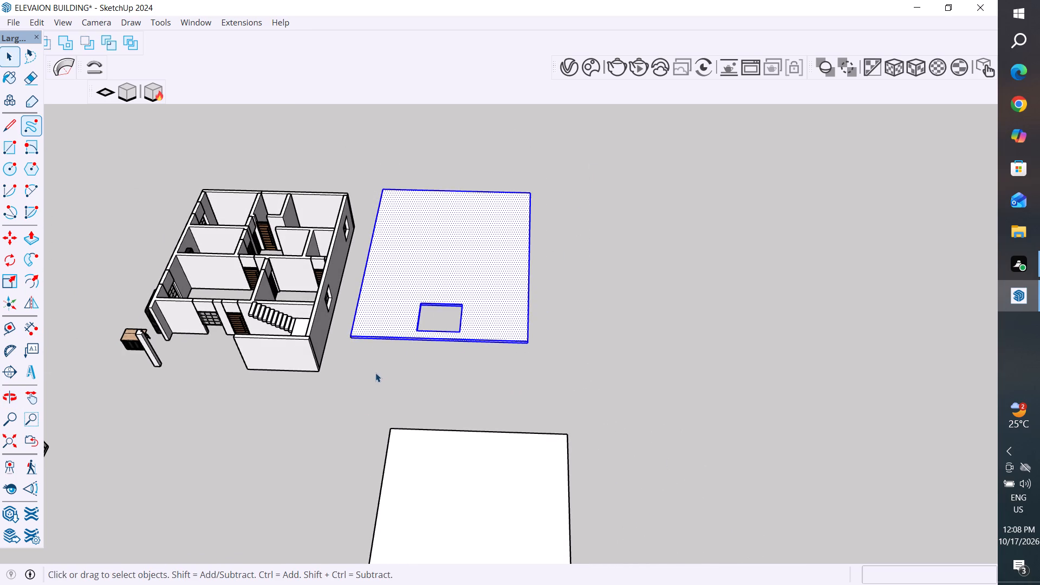
pyautogui.moveTo(381, 376); pyautogui.dragTo(434, 364, button='middle')
pyautogui.moveTo(608, 158); pyautogui.dragTo(437, 374)
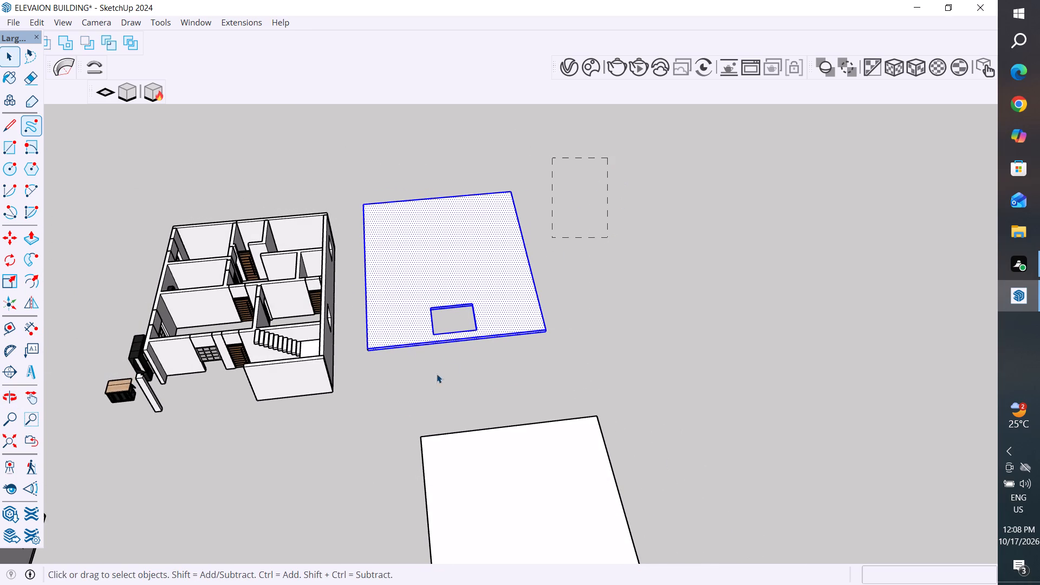
pyautogui.moveTo(437, 374); pyautogui.dragTo(359, 386)
pyautogui.rightClick(388, 311)
pyautogui.click(422, 131)
pyautogui.click(686, 205)
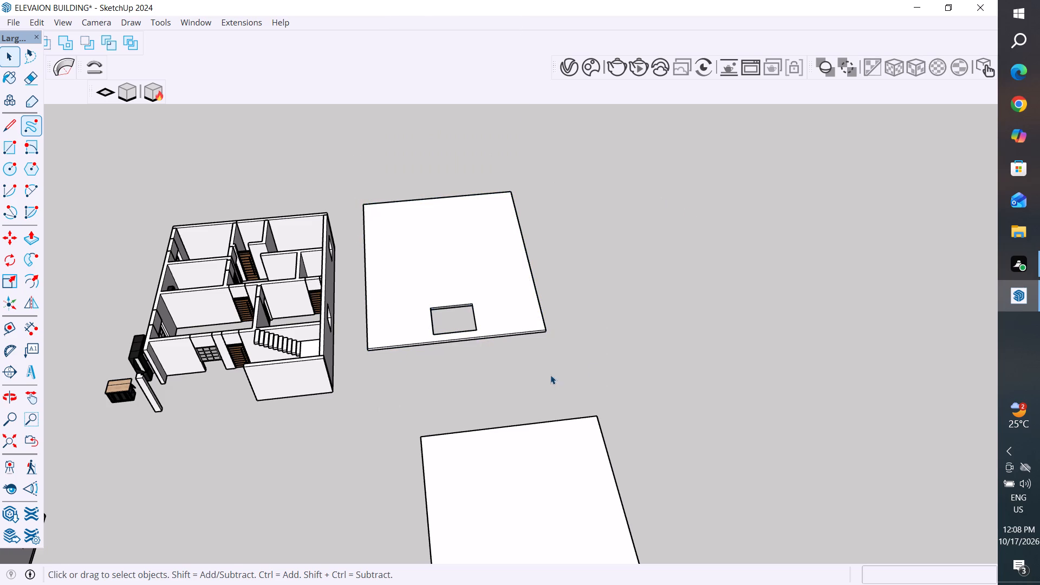
# Move the slab group by its bottom front corner about 41' 2" onto the matching top corner of the open storey's walls.
pyautogui.moveTo(529, 362); pyautogui.dragTo(523, 322, button='middle')
pyautogui.click(538, 289)
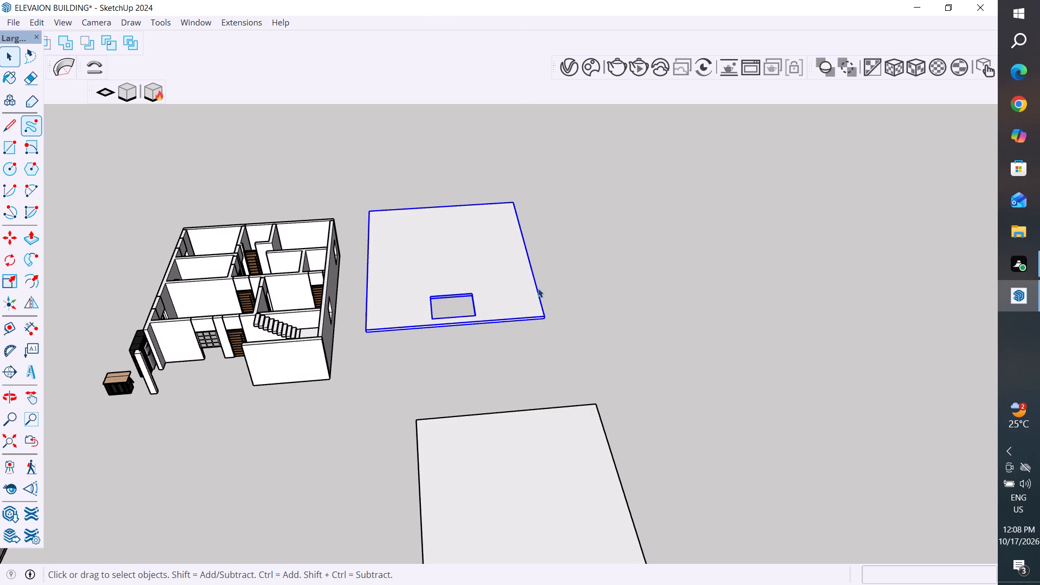
pyautogui.press('m')
pyautogui.scroll(9, 530, 349)
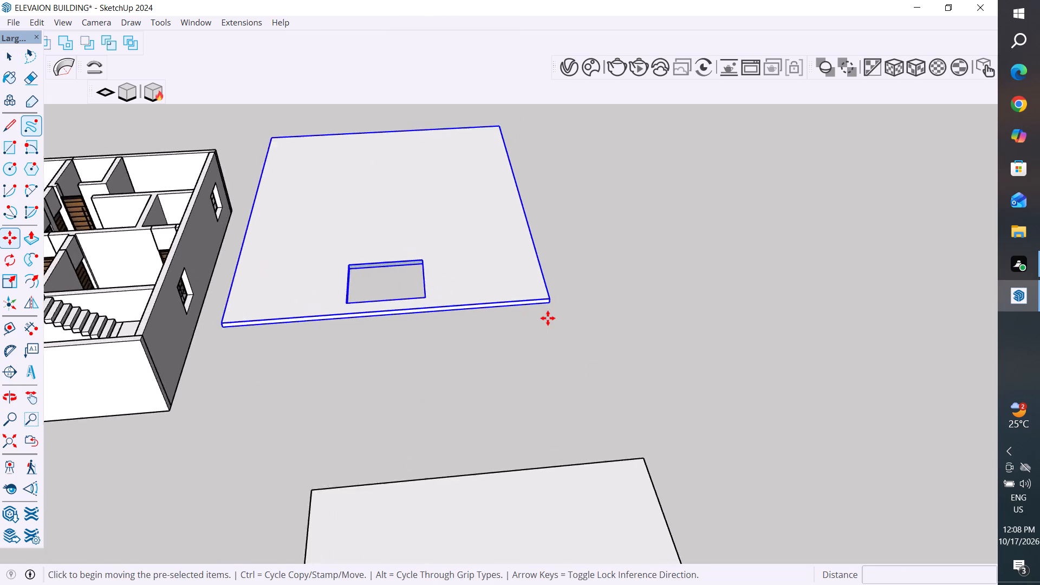
pyautogui.scroll(6, 548, 318)
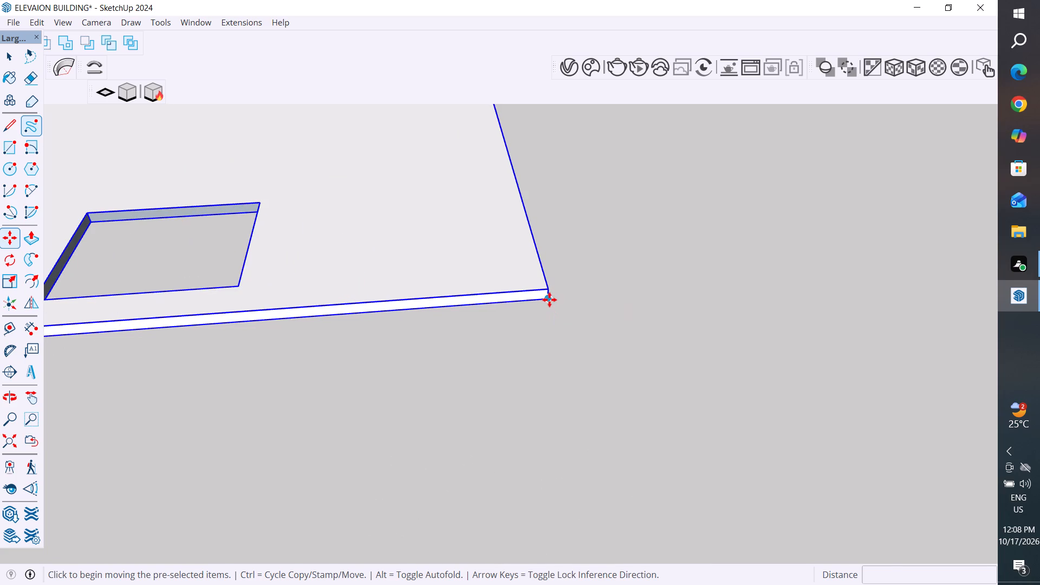
pyautogui.click(549, 300)
pyautogui.scroll(-8, 811, 242)
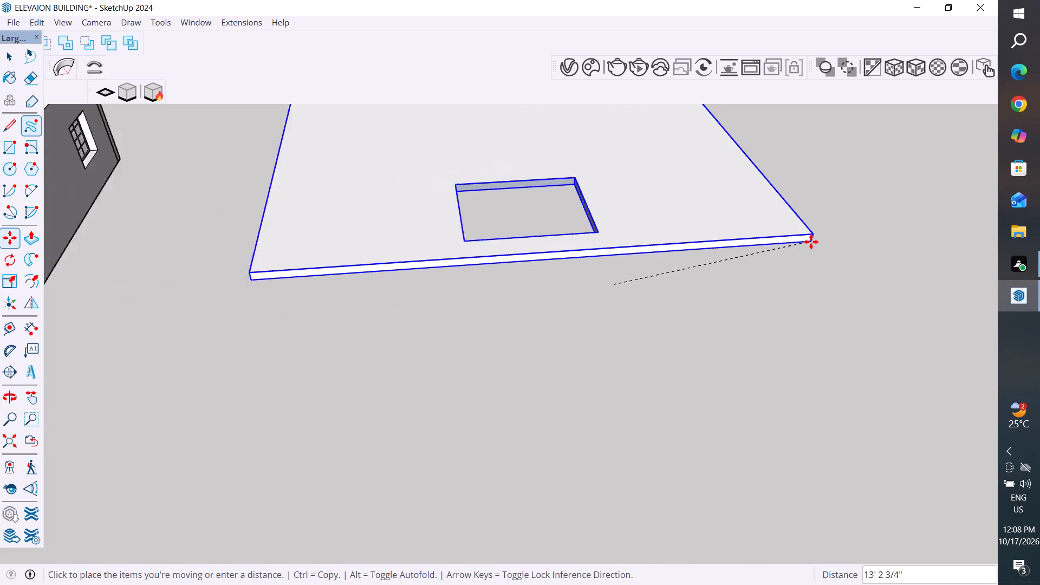
pyautogui.scroll(-5, 811, 242)
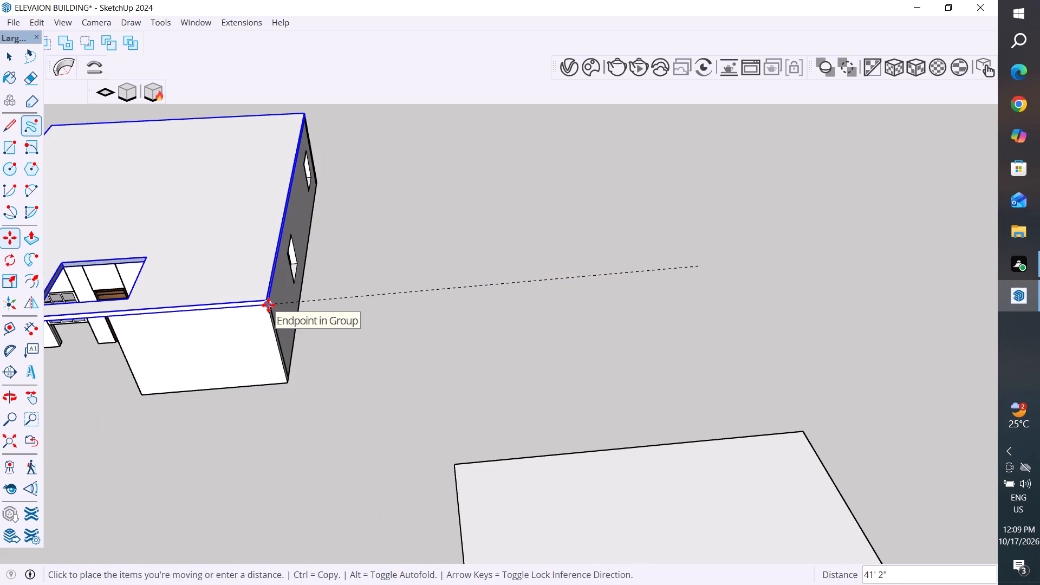
pyautogui.click(268, 305)
pyautogui.scroll(-6, 849, 409)
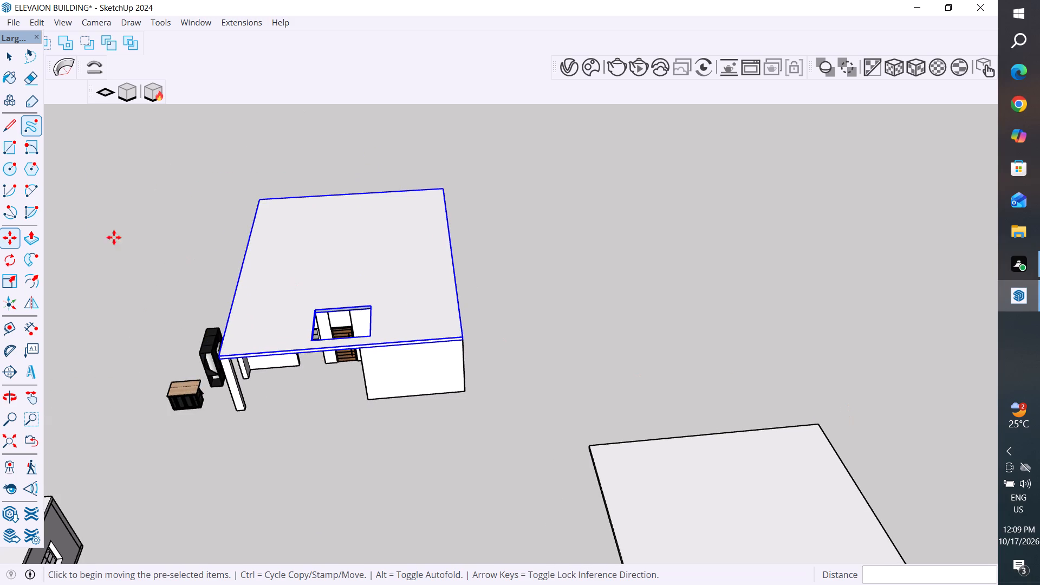
pyautogui.click(8, 60)
pyautogui.click(297, 145)
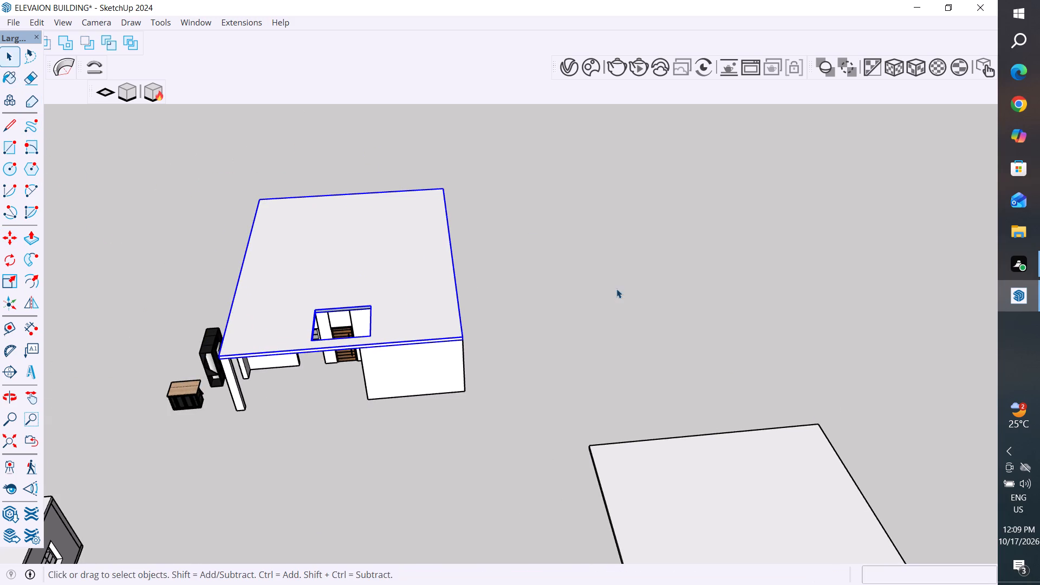
# Inside the slab group, push the opening's end face above the stairs 12' towards the outer side wall, lengthening the opening.
pyautogui.scroll(2, 620, 286)
pyautogui.moveTo(629, 290); pyautogui.dragTo(851, 239, button='middle')
pyautogui.scroll(8, 428, 343)
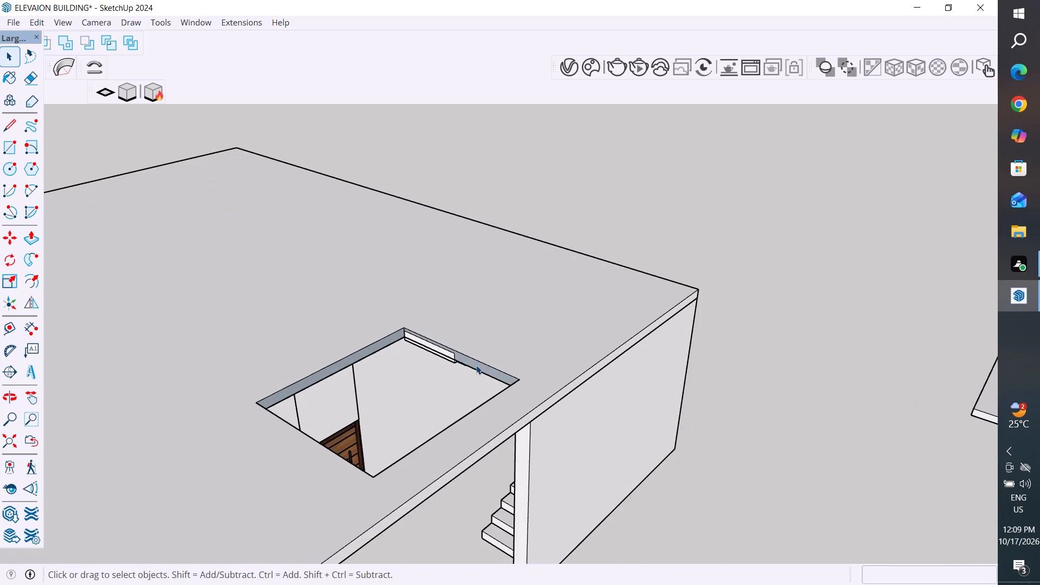
pyautogui.scroll(9, 488, 353)
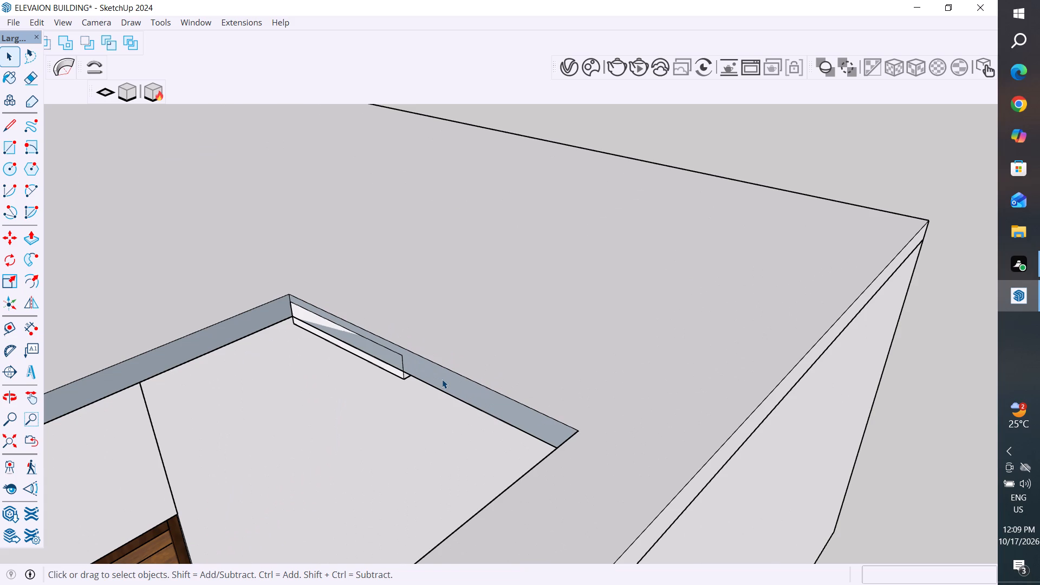
pyautogui.scroll(-3, 445, 378)
pyautogui.tripleClick(446, 378)
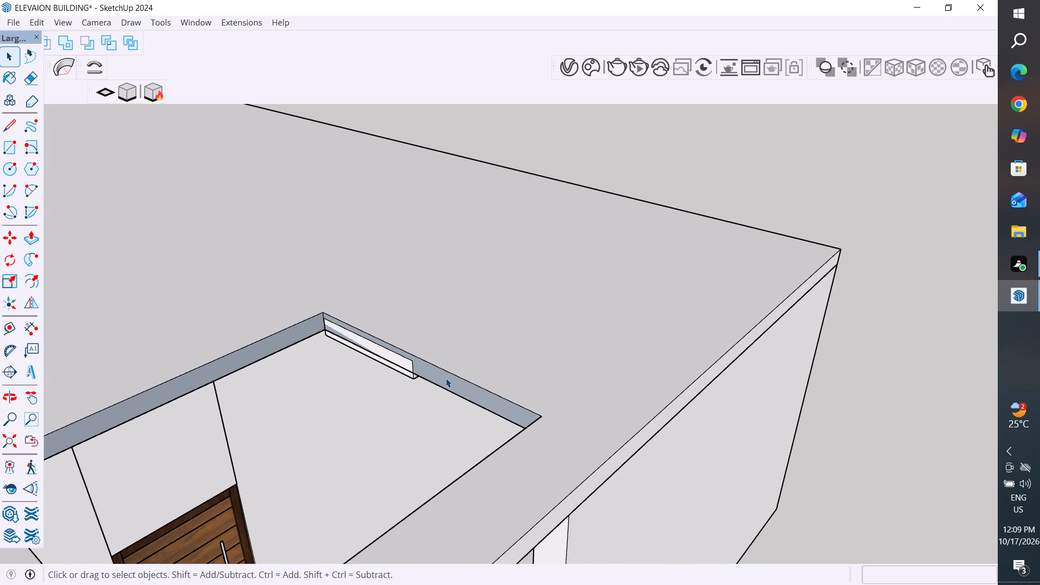
pyautogui.click(446, 378)
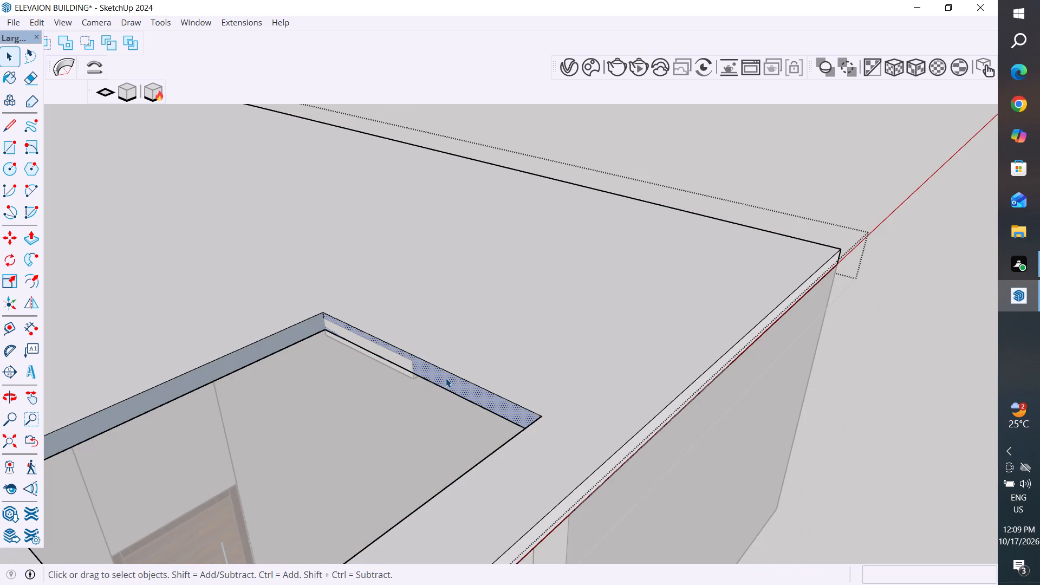
pyautogui.click(24, 243)
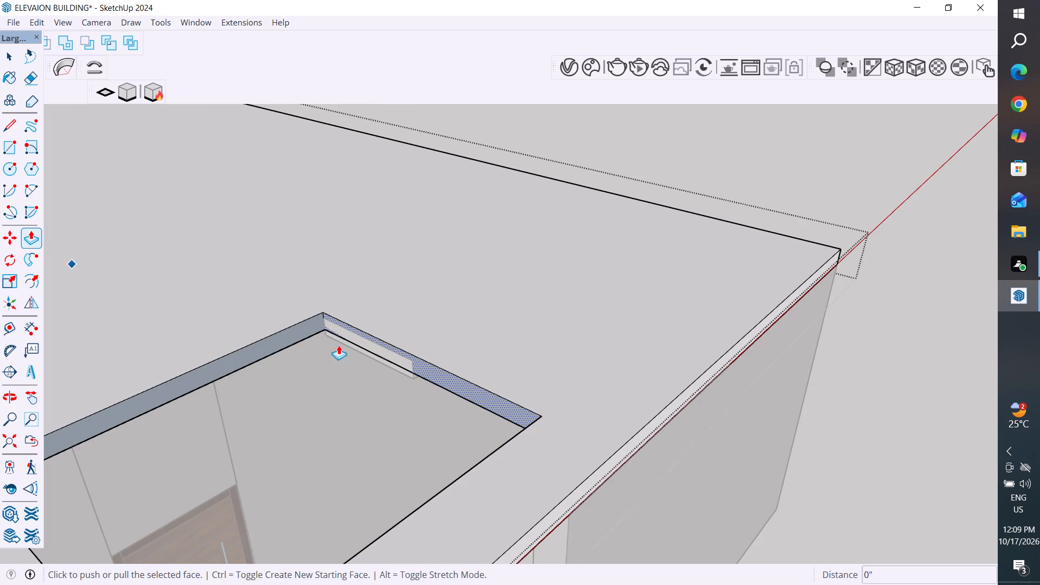
pyautogui.click(445, 378)
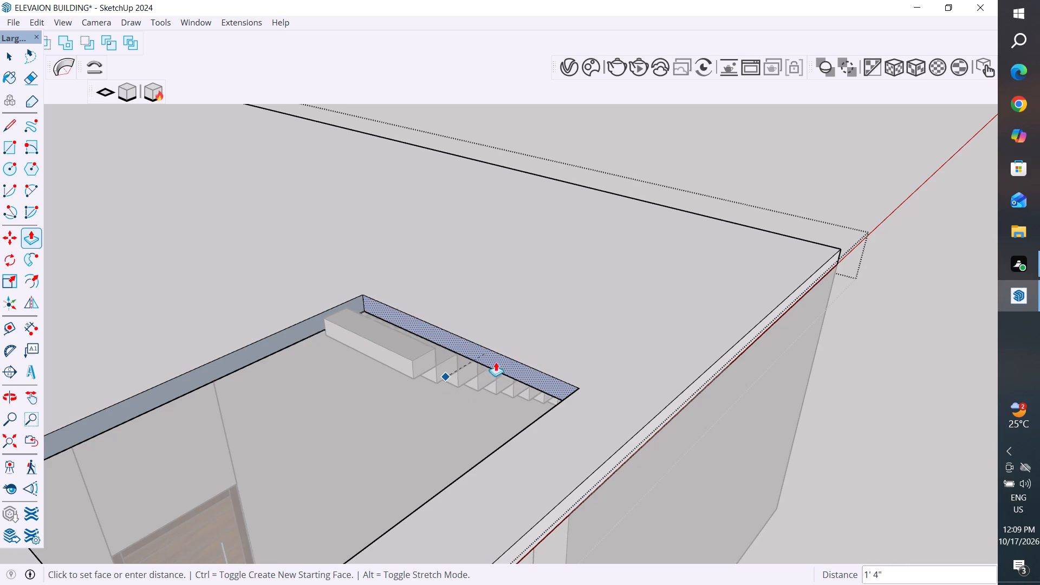
pyautogui.click(667, 278)
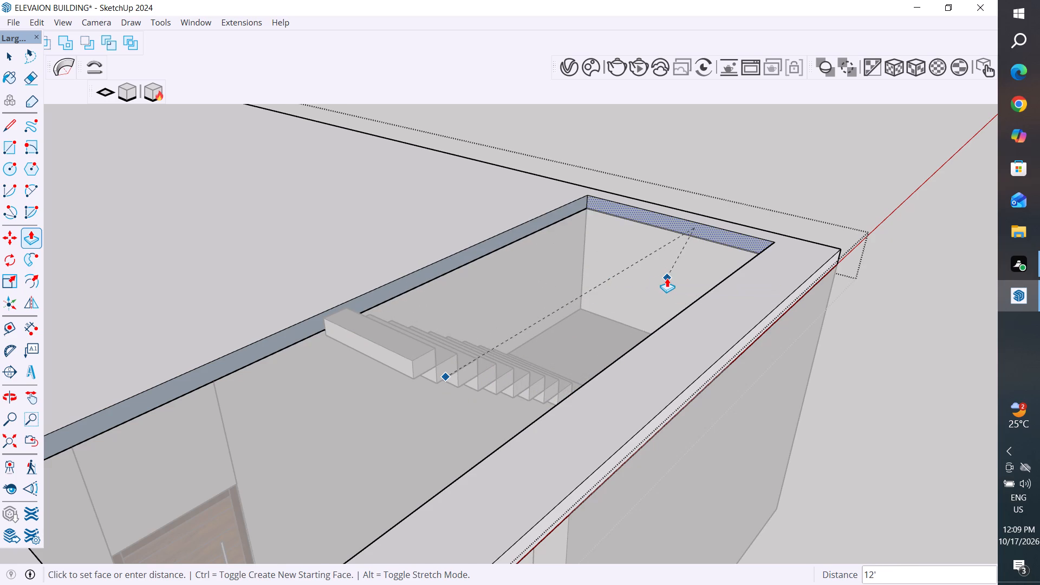
pyautogui.scroll(-4, 846, 361)
pyautogui.moveTo(846, 361); pyautogui.dragTo(519, 493, button='middle')
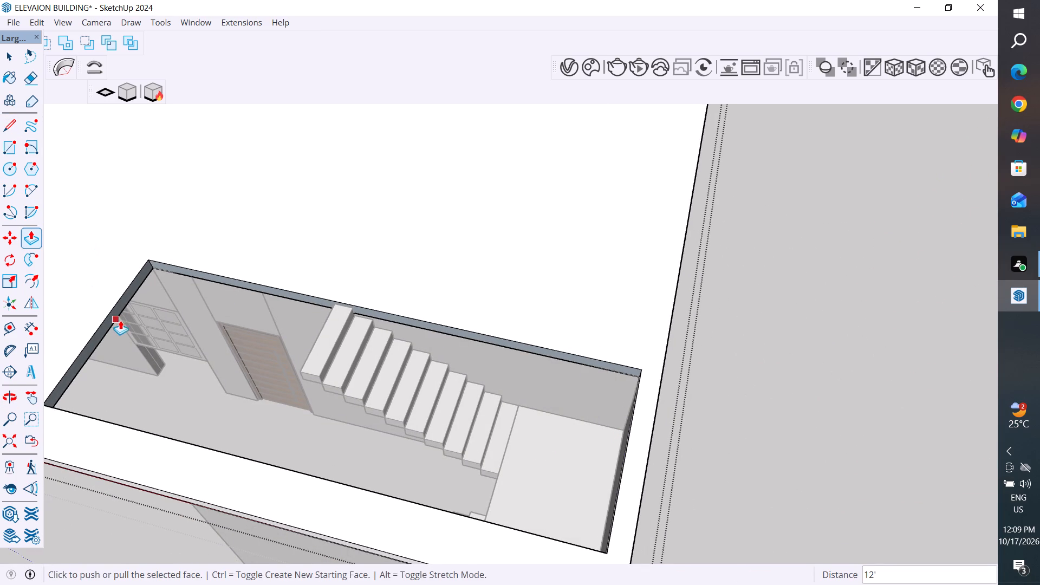
pyautogui.click(5, 58)
pyautogui.click(867, 329)
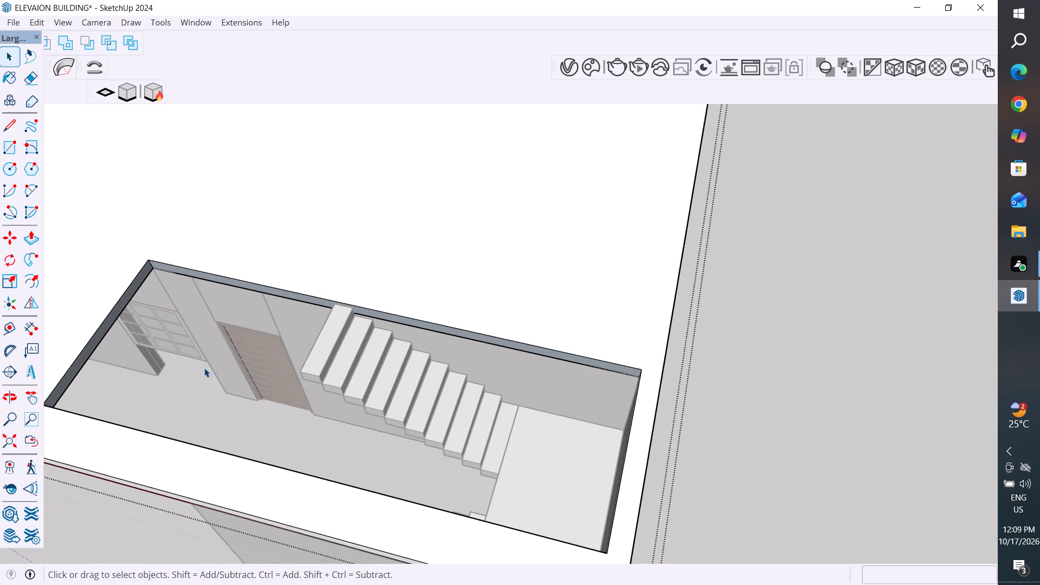
# Inside the slab group, push the opening's end face above the door 8' 15/16" inward to the edge of the top stair tread.
pyautogui.scroll(3, 125, 349)
pyautogui.click(103, 311)
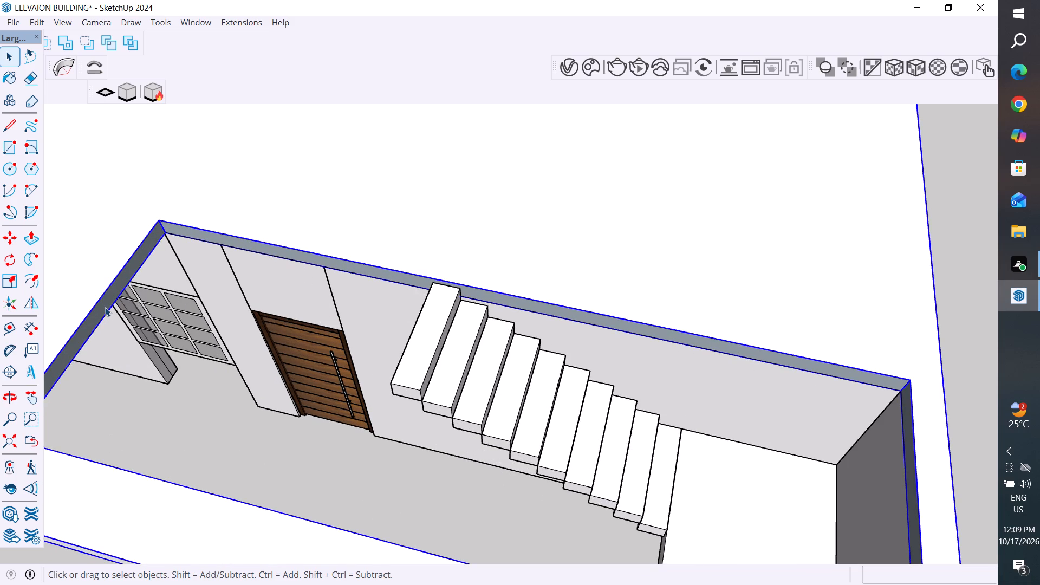
pyautogui.doubleClick(105, 307)
pyautogui.click(105, 307)
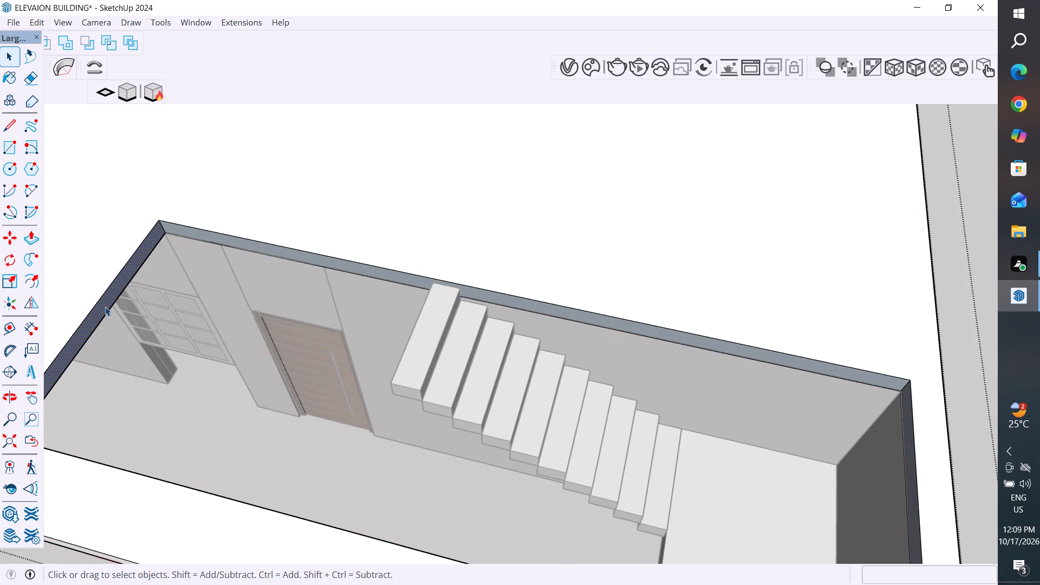
pyautogui.click(31, 239)
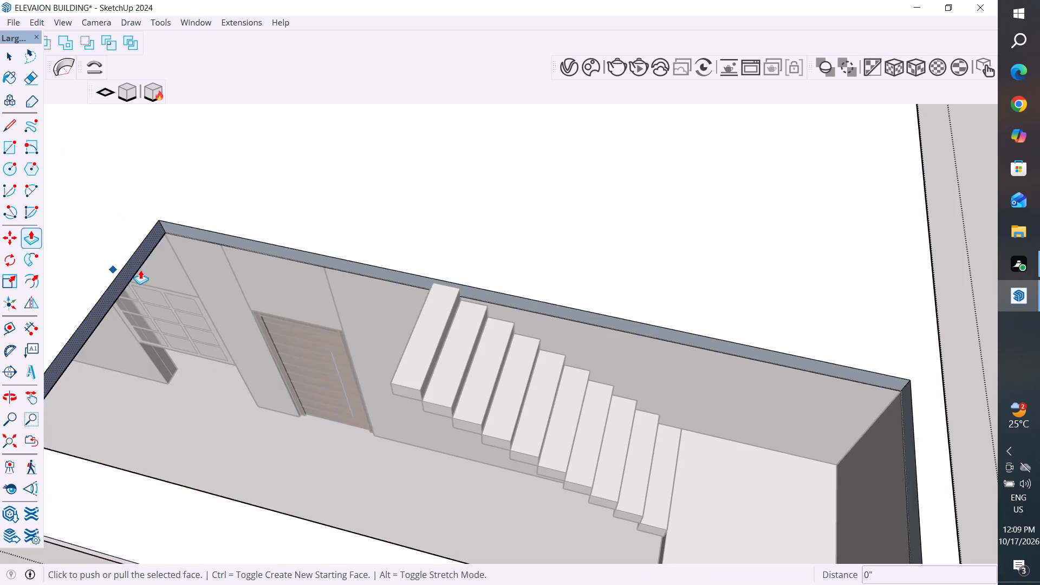
pyautogui.click(148, 258)
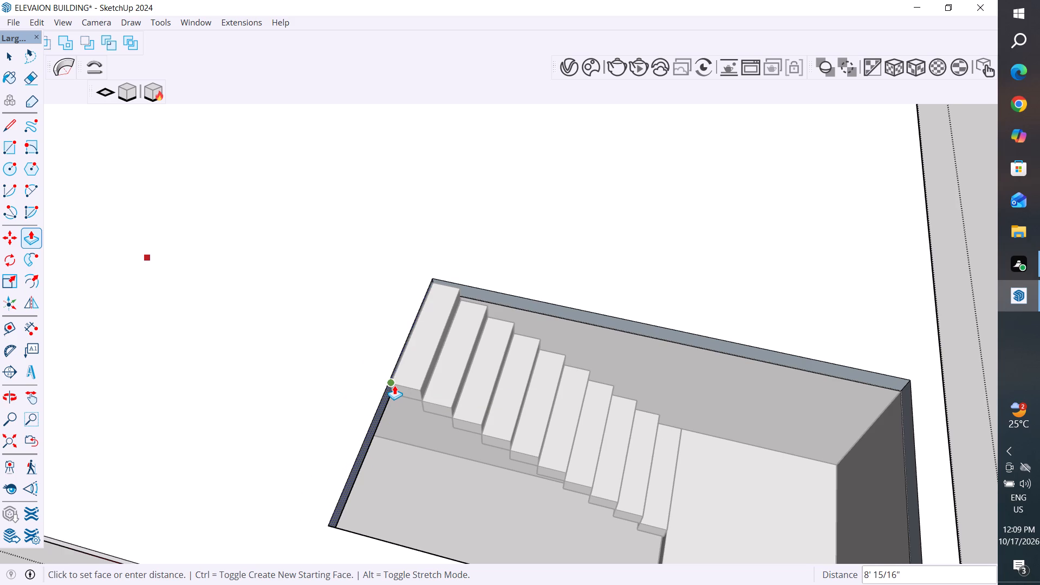
pyautogui.click(394, 385)
# Examine how the shortened opening meets the top stair from close up and from above, and leave the slab group.
pyautogui.scroll(1, 408, 385)
pyautogui.moveTo(408, 385); pyautogui.dragTo(407, 266, button='middle')
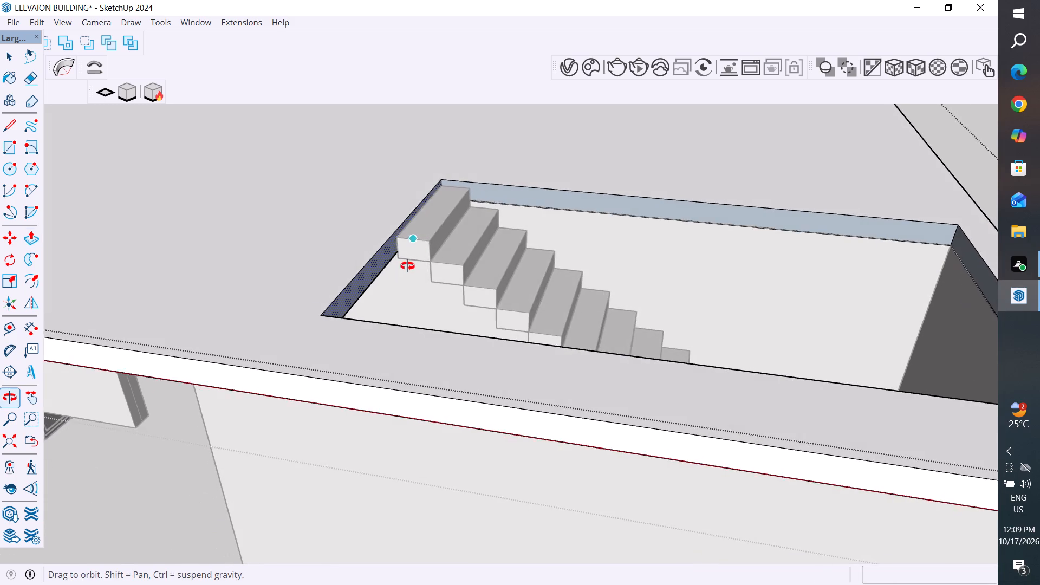
pyautogui.moveTo(407, 266); pyautogui.dragTo(393, 265, button='middle')
pyautogui.scroll(3, 381, 230)
pyautogui.scroll(-4, 394, 327)
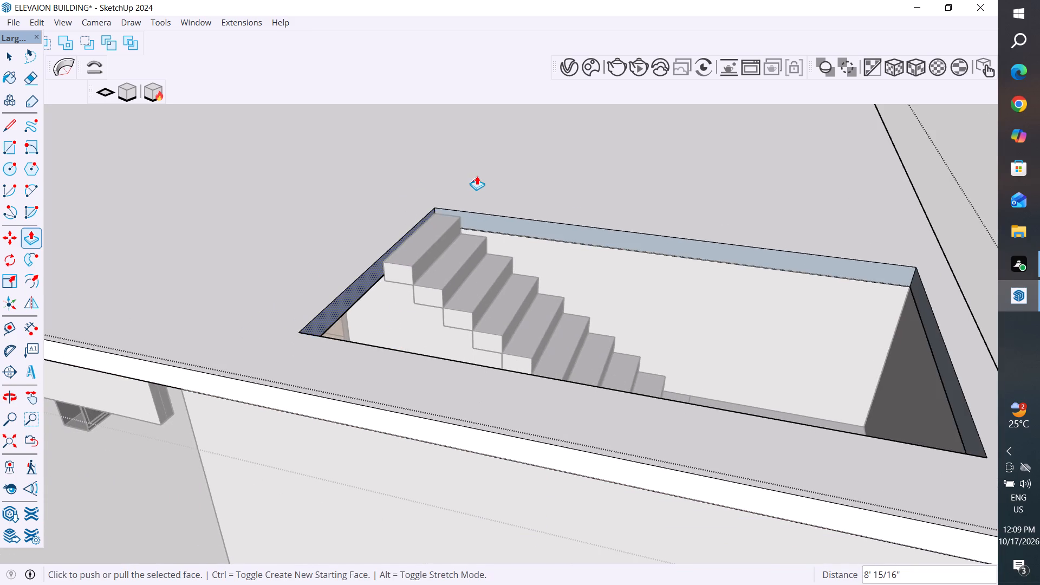
pyautogui.scroll(-11, 477, 175)
pyautogui.scroll(-1, 486, 405)
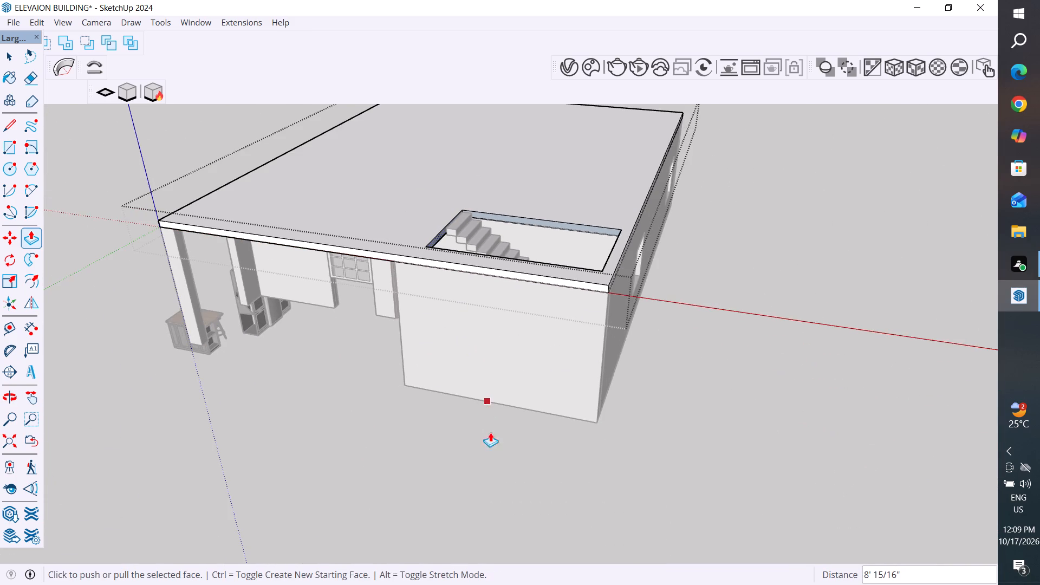
pyautogui.scroll(-5, 487, 470)
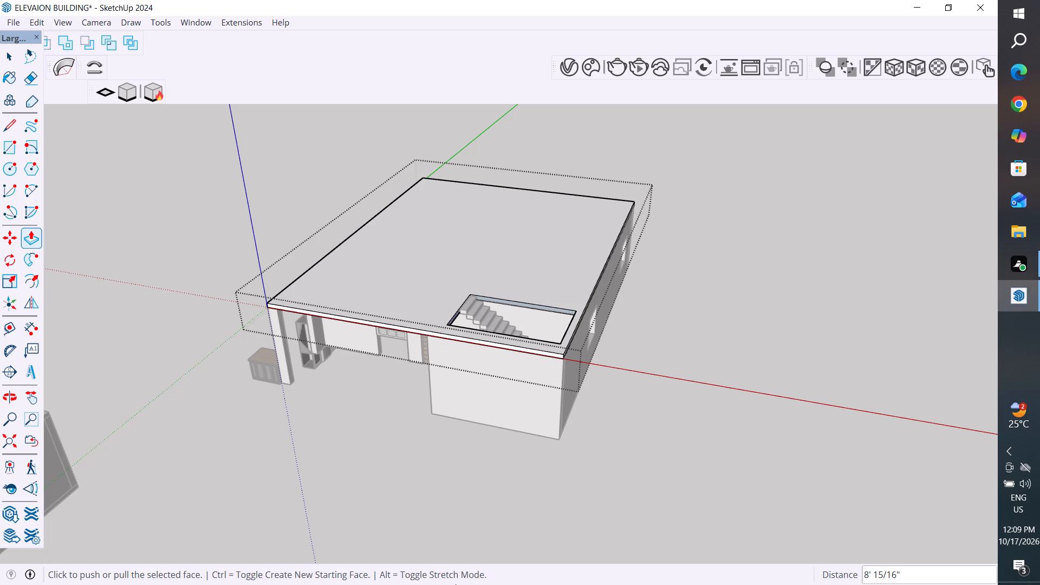
pyautogui.scroll(3, 459, 129)
pyautogui.scroll(3, 485, 341)
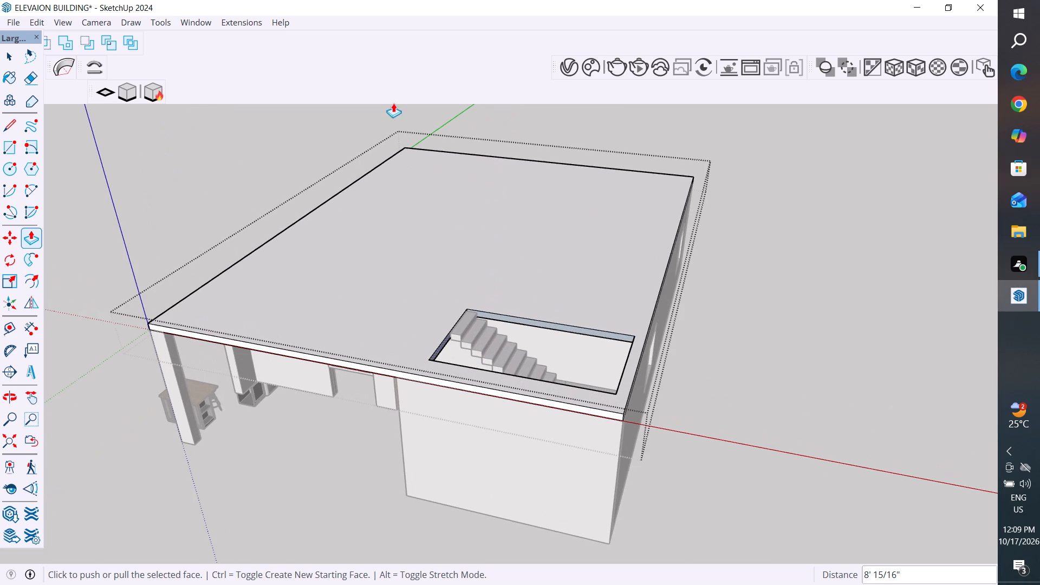
pyautogui.scroll(7, 390, 102)
pyautogui.scroll(1, 487, 271)
pyautogui.moveTo(487, 271); pyautogui.dragTo(472, 244, button='middle')
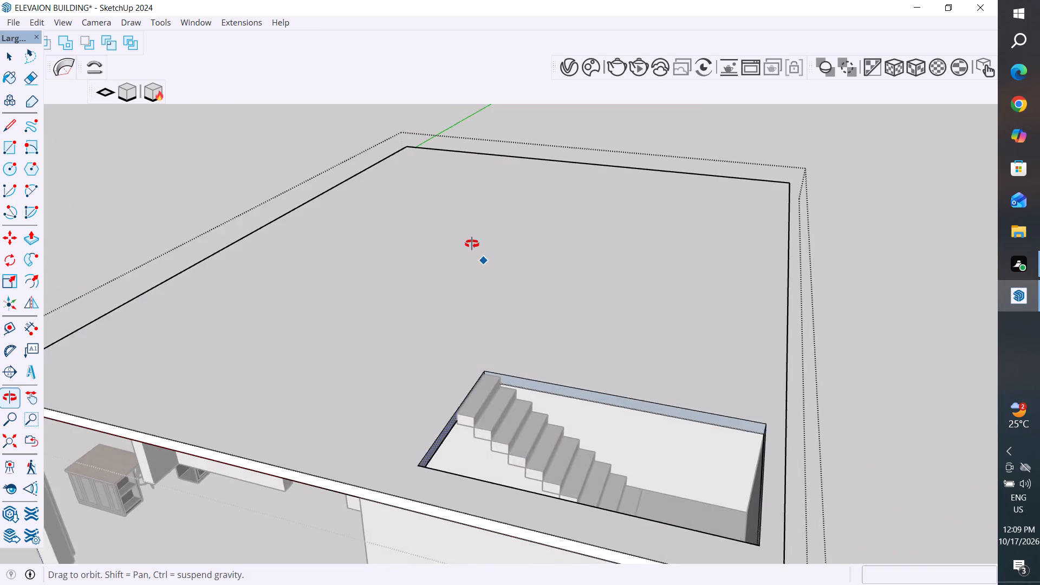
pyautogui.moveTo(472, 244); pyautogui.dragTo(460, 232, button='middle')
pyautogui.scroll(10, 433, 322)
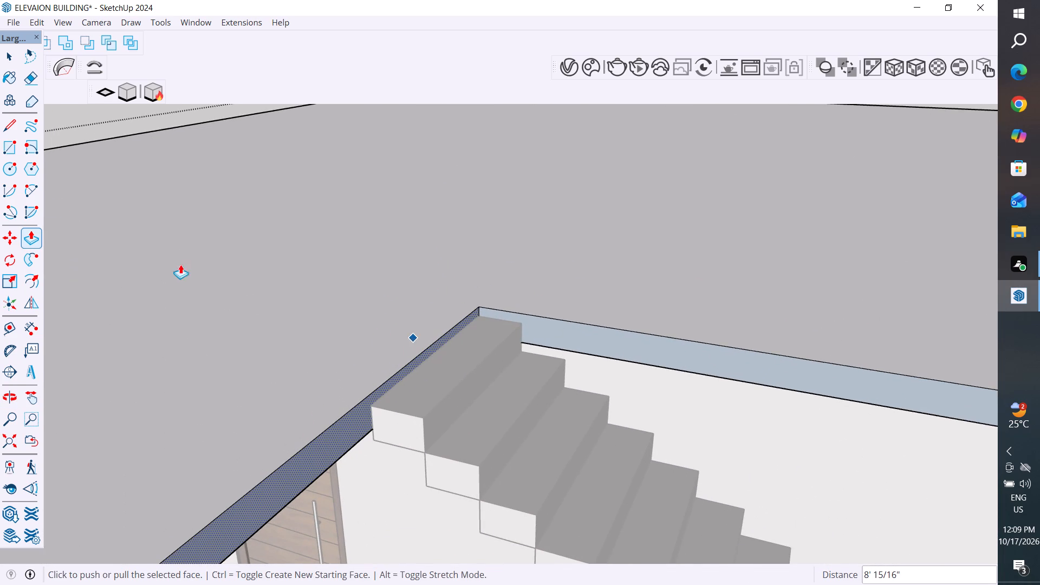
pyautogui.click(14, 58)
pyautogui.scroll(-5, 491, 557)
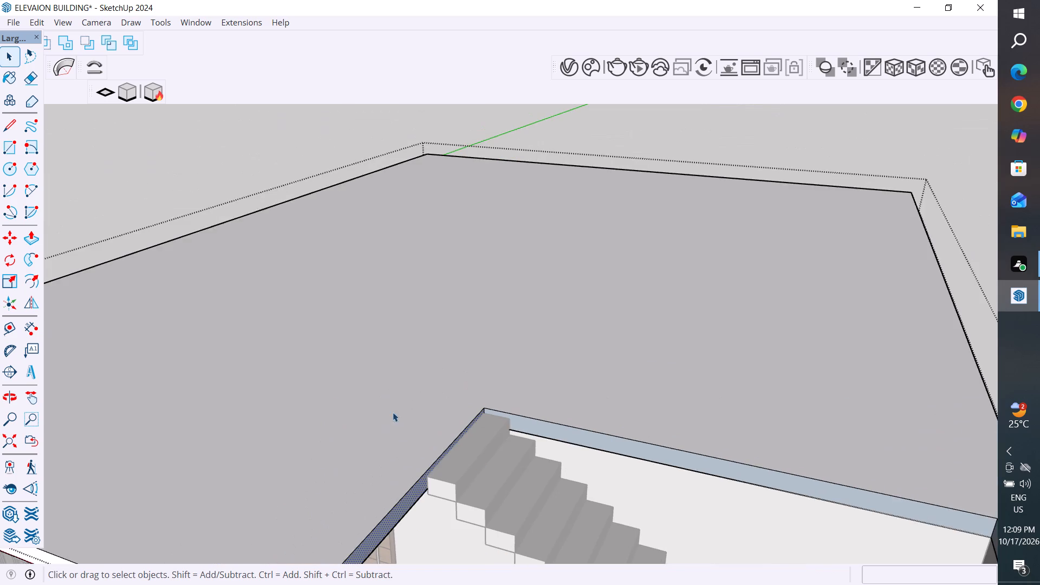
pyautogui.scroll(-9, 330, 379)
pyautogui.moveTo(327, 417); pyautogui.dragTo(425, 464, button='middle')
pyautogui.click(851, 256)
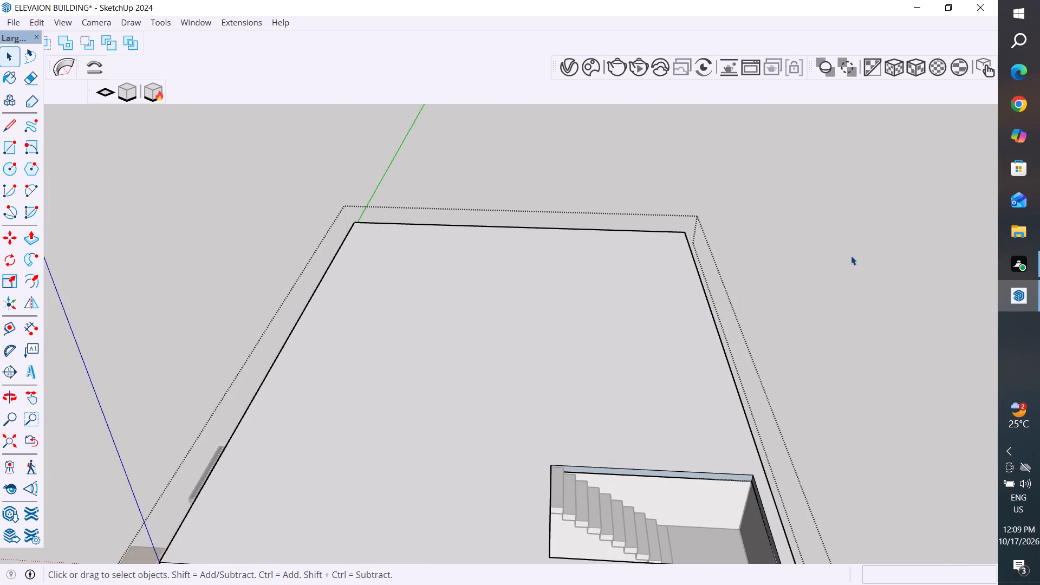
# Examine the storey with its slab and stair opening from above and from the front.
pyautogui.scroll(-5, 604, 429)
pyautogui.moveTo(689, 491); pyautogui.dragTo(705, 399, button='middle')
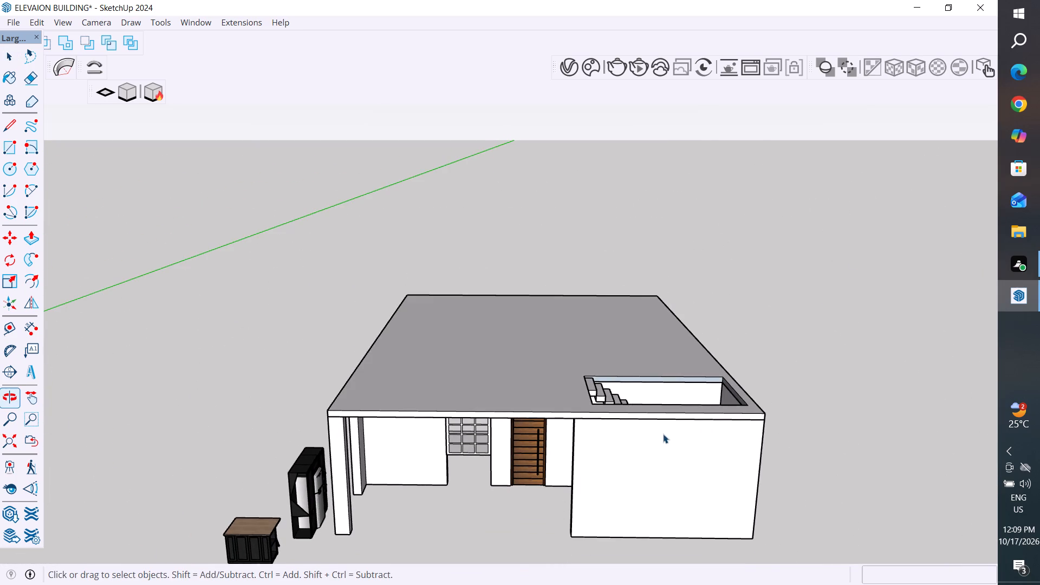
pyautogui.scroll(2, 666, 398)
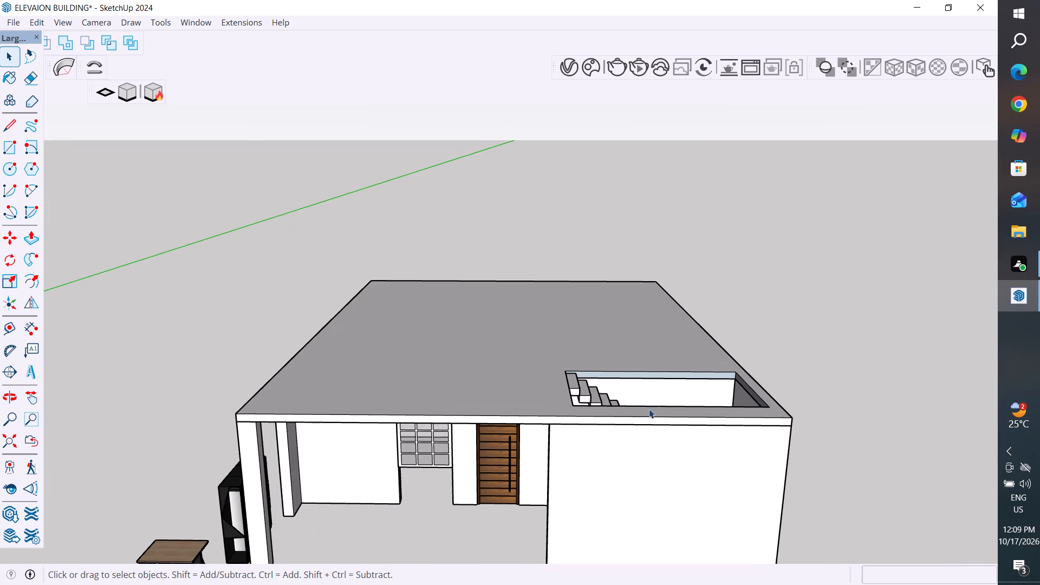
pyautogui.scroll(-4, 596, 360)
pyautogui.moveTo(610, 361); pyautogui.dragTo(623, 480, button='middle')
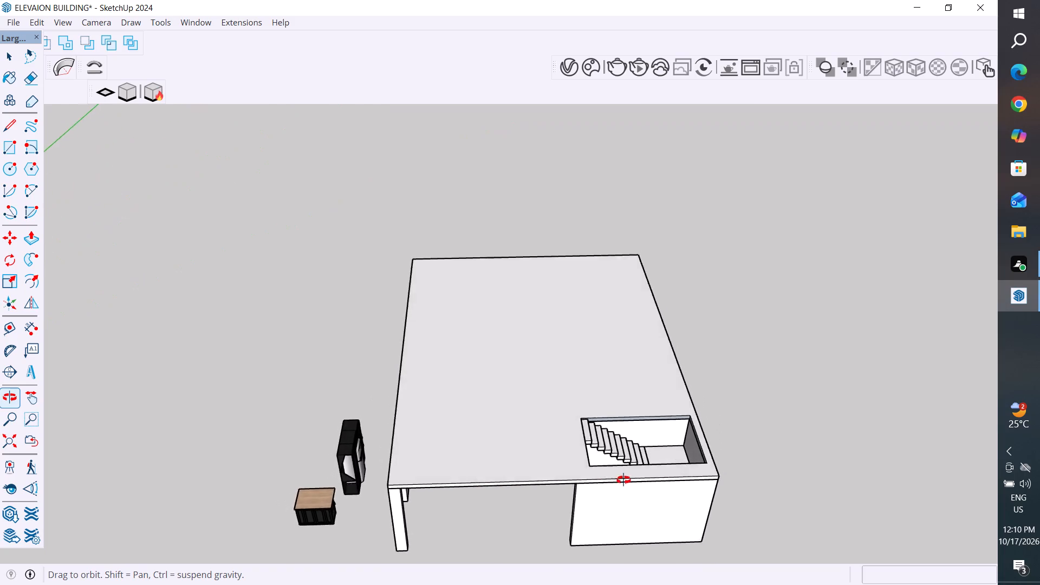
pyautogui.moveTo(623, 480); pyautogui.dragTo(608, 526, button='middle')
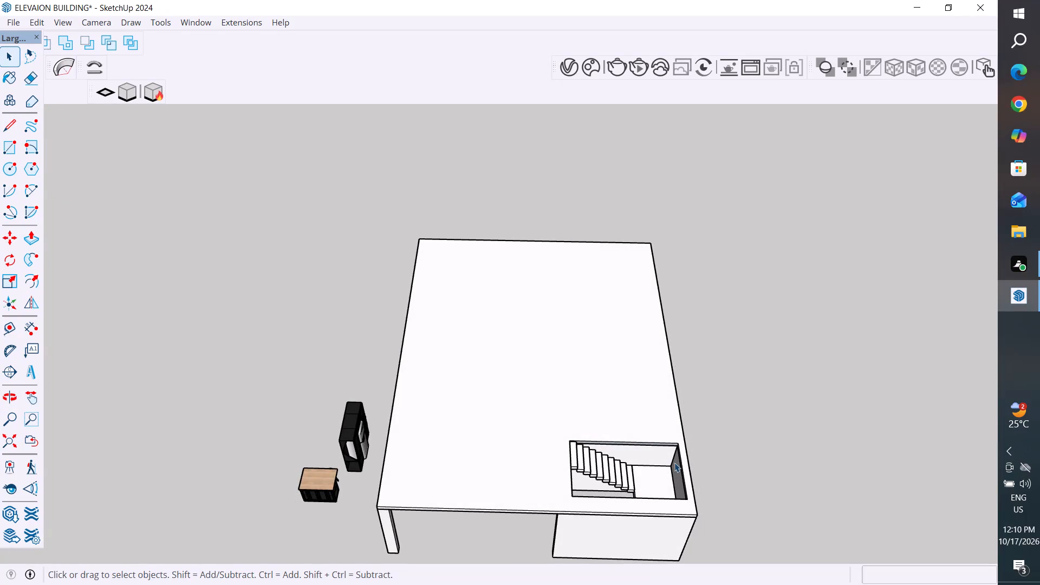
pyautogui.scroll(-3, 412, 503)
pyautogui.moveTo(413, 506); pyautogui.dragTo(483, 402, button='middle')
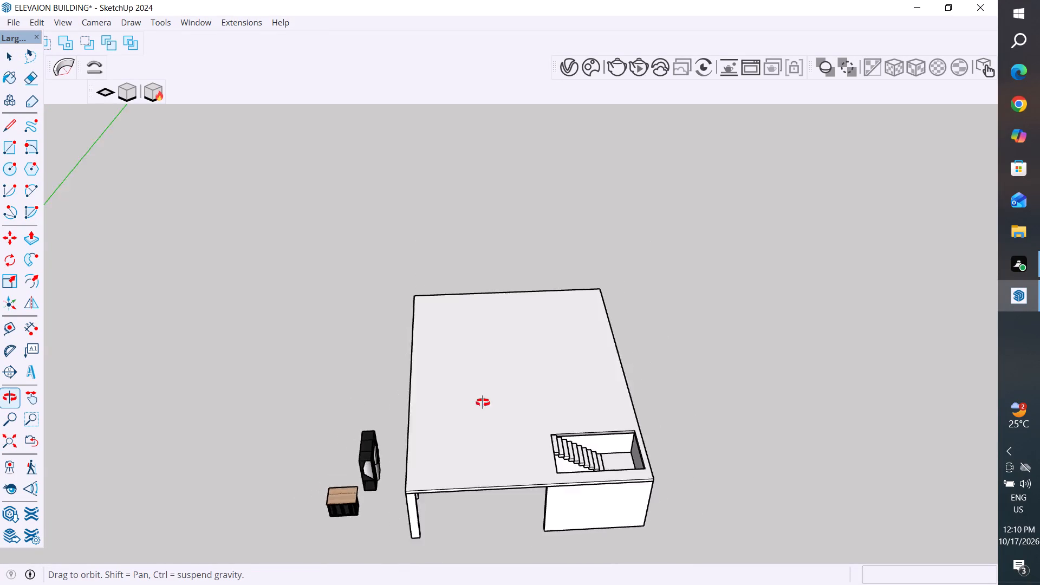
pyautogui.moveTo(483, 402); pyautogui.dragTo(505, 299, button='middle')
pyautogui.scroll(1, 581, 386)
pyautogui.moveTo(576, 381); pyautogui.dragTo(539, 289, button='middle')
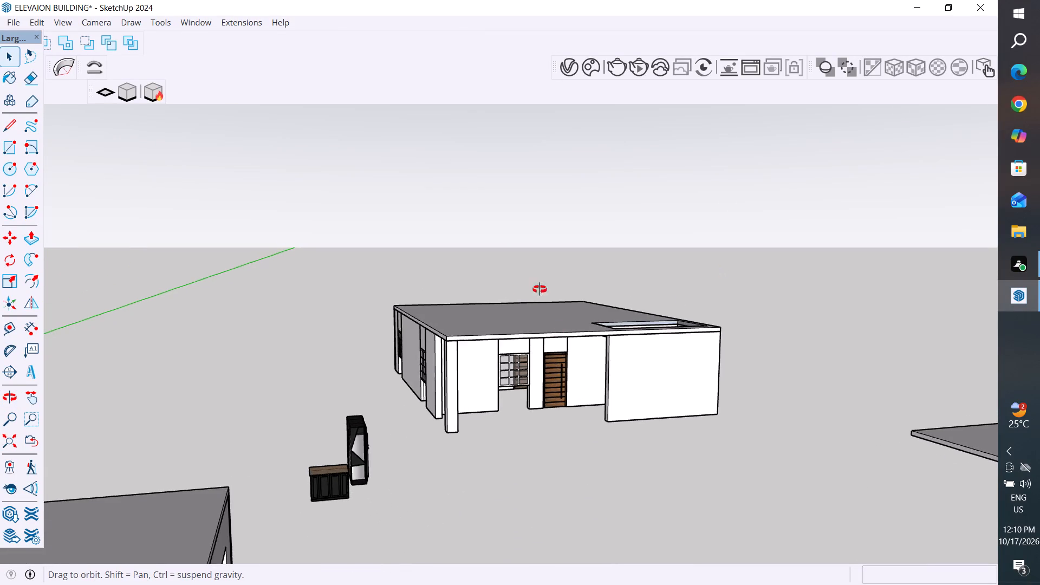
pyautogui.moveTo(539, 289); pyautogui.dragTo(522, 348, button='middle')
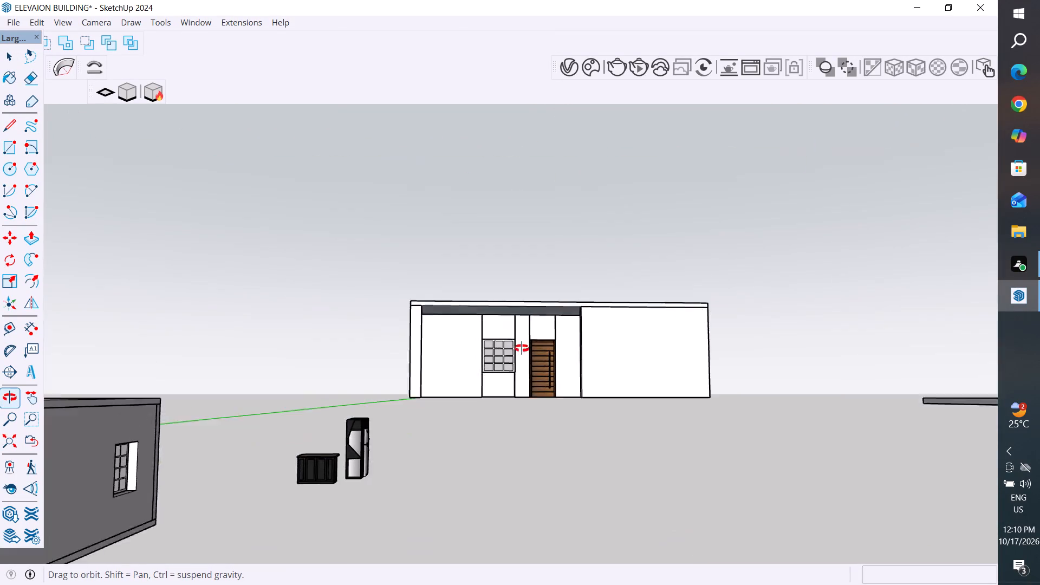
# Copy the wall panel below the front window of the floored storey into the gap below the matching window of the stair-opening storey.
pyautogui.scroll(-12, 673, 351)
pyautogui.scroll(4, 387, 423)
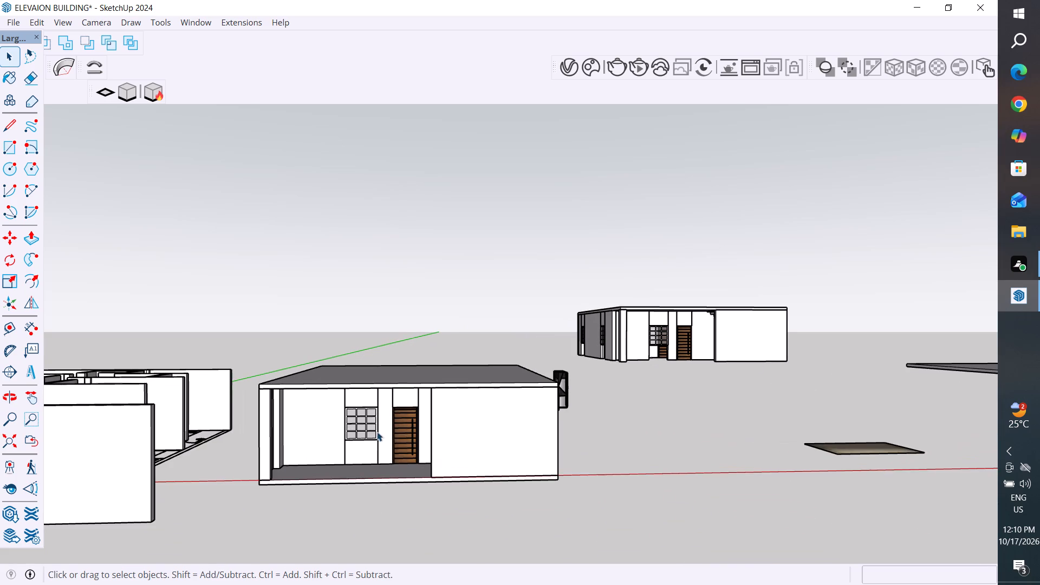
pyautogui.click(370, 446)
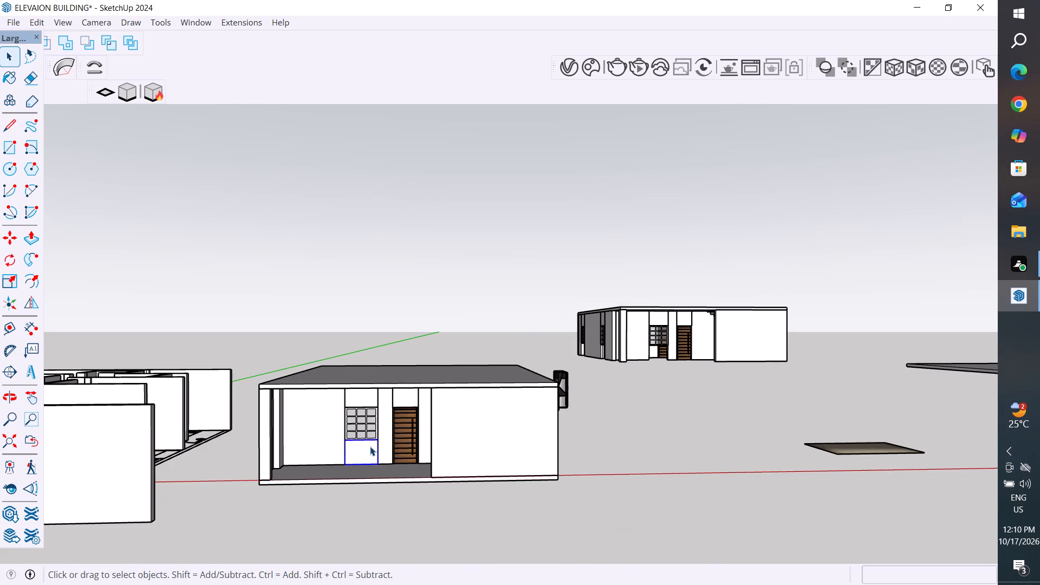
pyautogui.press('m')
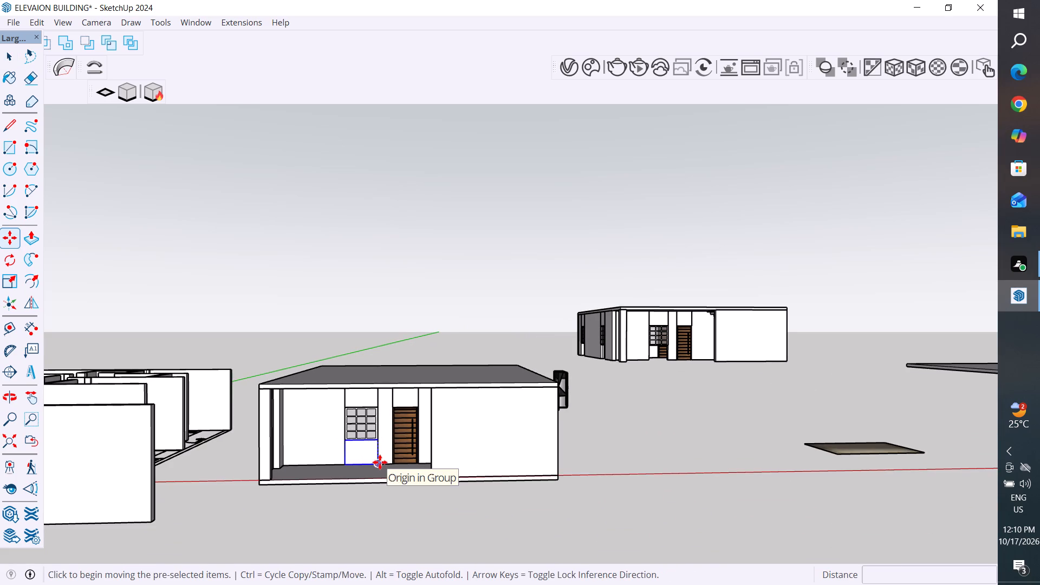
pyautogui.click(380, 462)
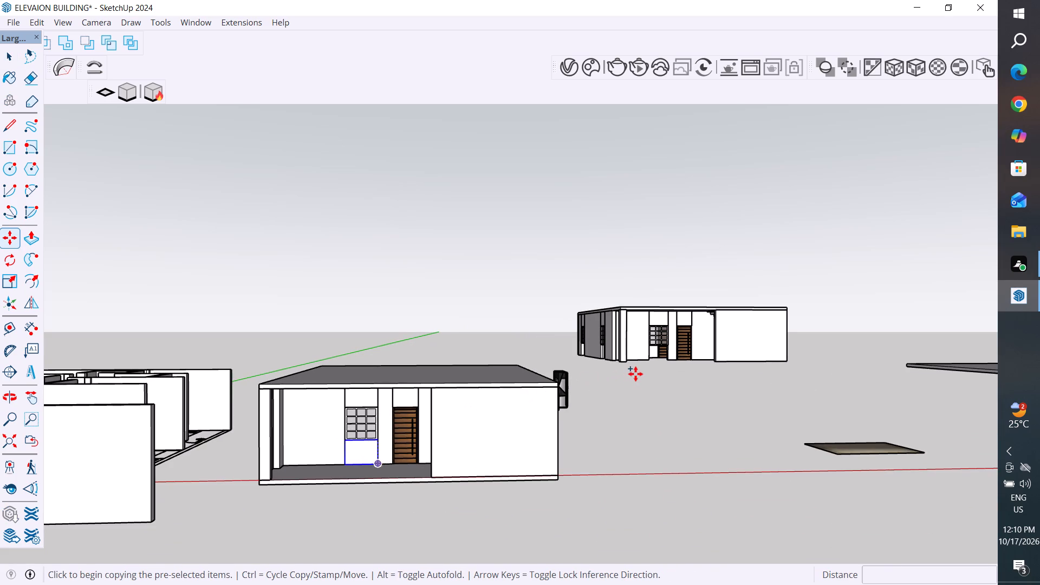
pyautogui.scroll(4, 635, 374)
pyautogui.scroll(4, 703, 348)
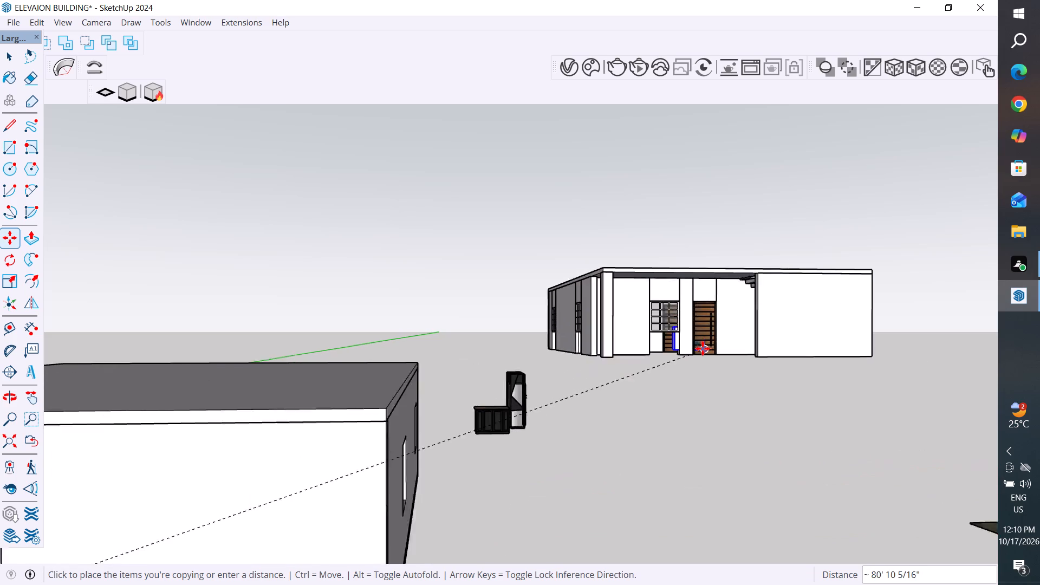
pyautogui.scroll(16, 703, 348)
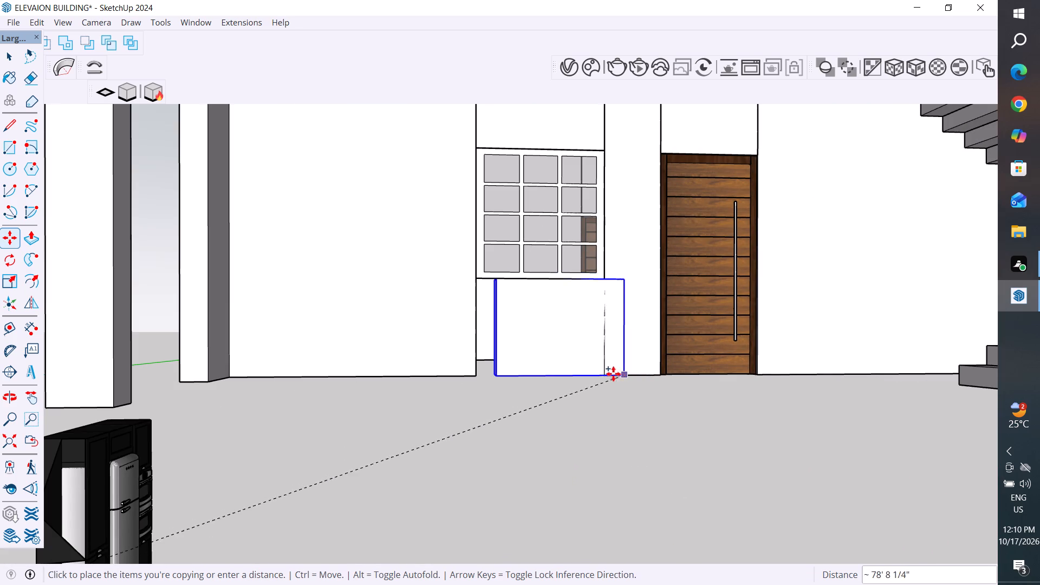
pyautogui.click(604, 376)
pyautogui.scroll(-7, 589, 500)
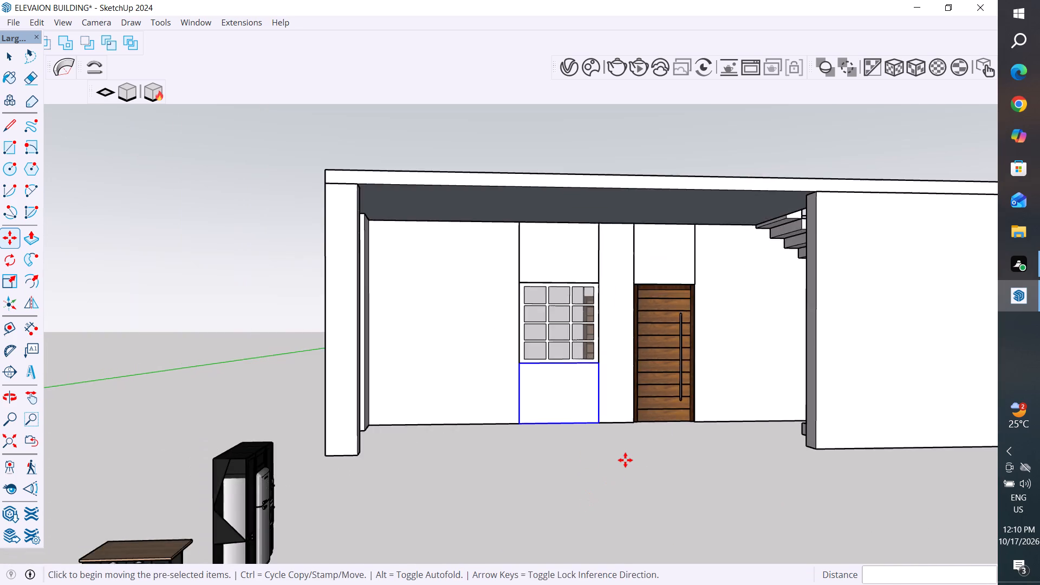
pyautogui.scroll(-11, 625, 460)
pyautogui.click(12, 57)
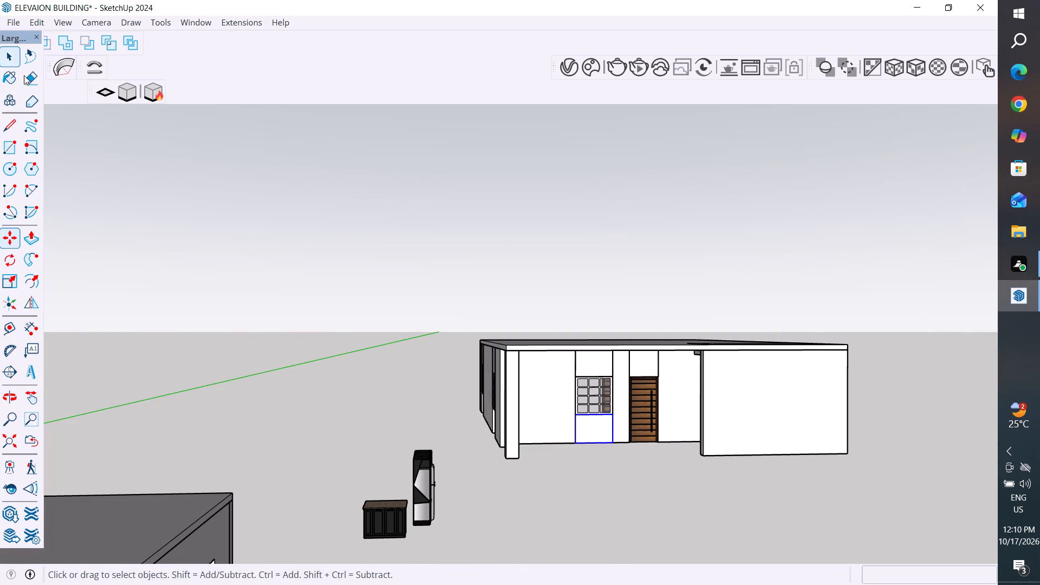
pyautogui.click(306, 216)
# Select the whole storey with its stair-opening slab, leaving out the loose kitchen furniture, and make it a group.
pyautogui.scroll(-6, 409, 345)
pyautogui.moveTo(730, 377); pyautogui.dragTo(703, 455, button='middle')
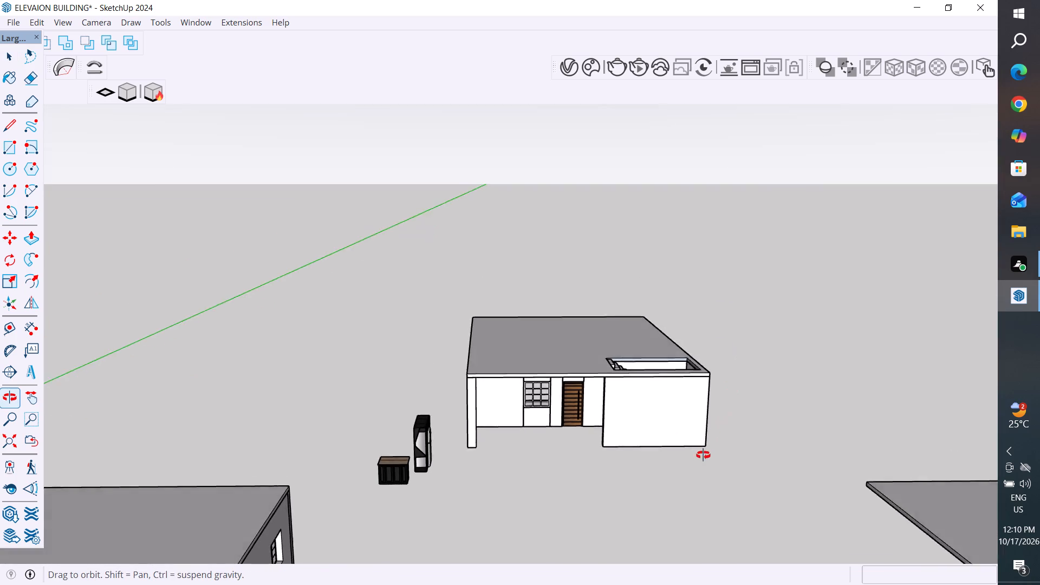
pyautogui.moveTo(703, 455); pyautogui.dragTo(675, 519, button='middle')
pyautogui.moveTo(708, 278); pyautogui.dragTo(728, 246, button='middle')
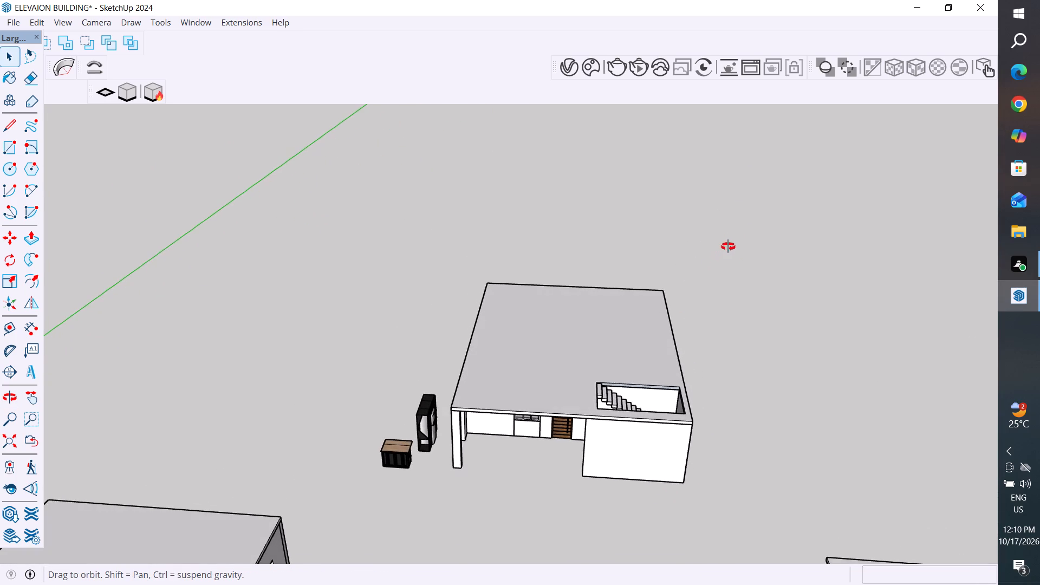
pyautogui.moveTo(728, 246); pyautogui.dragTo(735, 236, button='middle')
pyautogui.moveTo(783, 229); pyautogui.dragTo(448, 490)
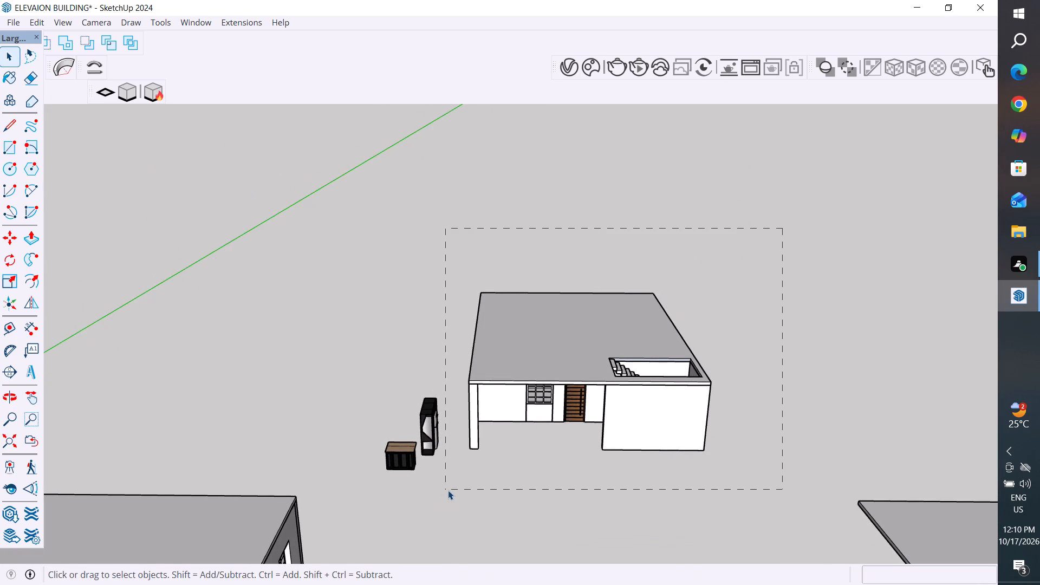
pyautogui.moveTo(448, 490); pyautogui.dragTo(451, 490)
pyautogui.rightClick(474, 413)
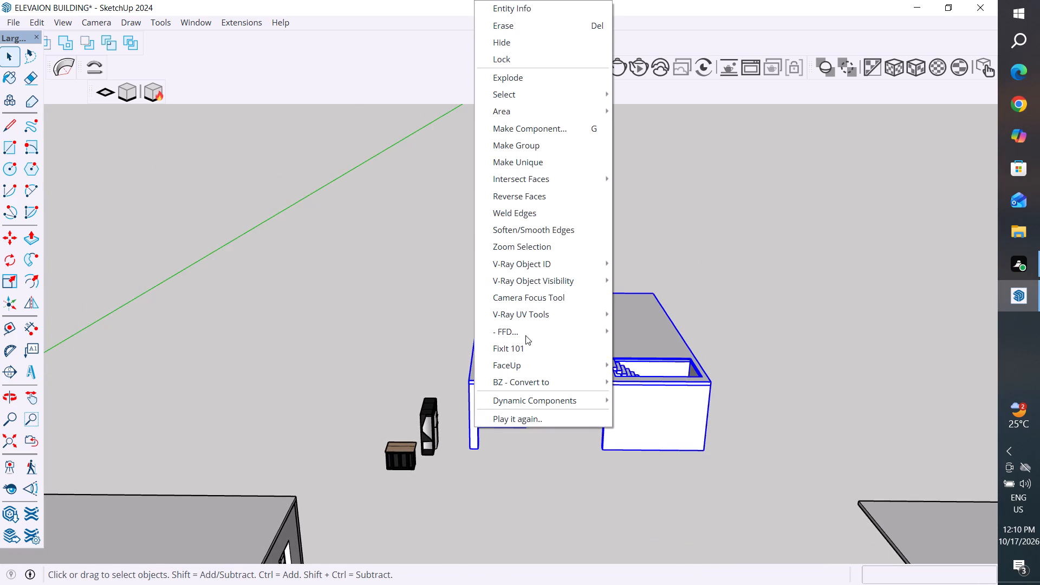
pyautogui.click(532, 147)
pyautogui.click(693, 207)
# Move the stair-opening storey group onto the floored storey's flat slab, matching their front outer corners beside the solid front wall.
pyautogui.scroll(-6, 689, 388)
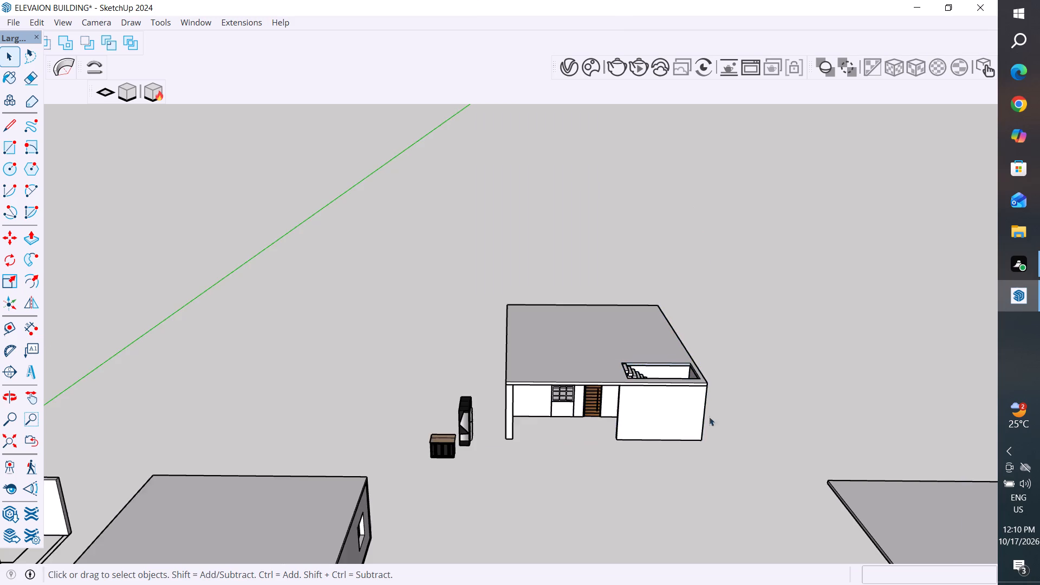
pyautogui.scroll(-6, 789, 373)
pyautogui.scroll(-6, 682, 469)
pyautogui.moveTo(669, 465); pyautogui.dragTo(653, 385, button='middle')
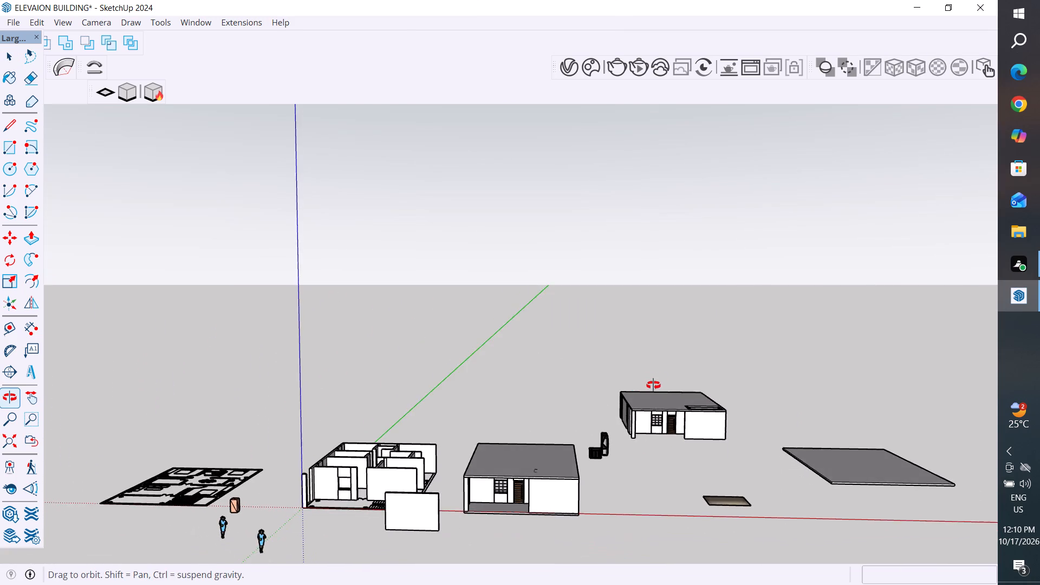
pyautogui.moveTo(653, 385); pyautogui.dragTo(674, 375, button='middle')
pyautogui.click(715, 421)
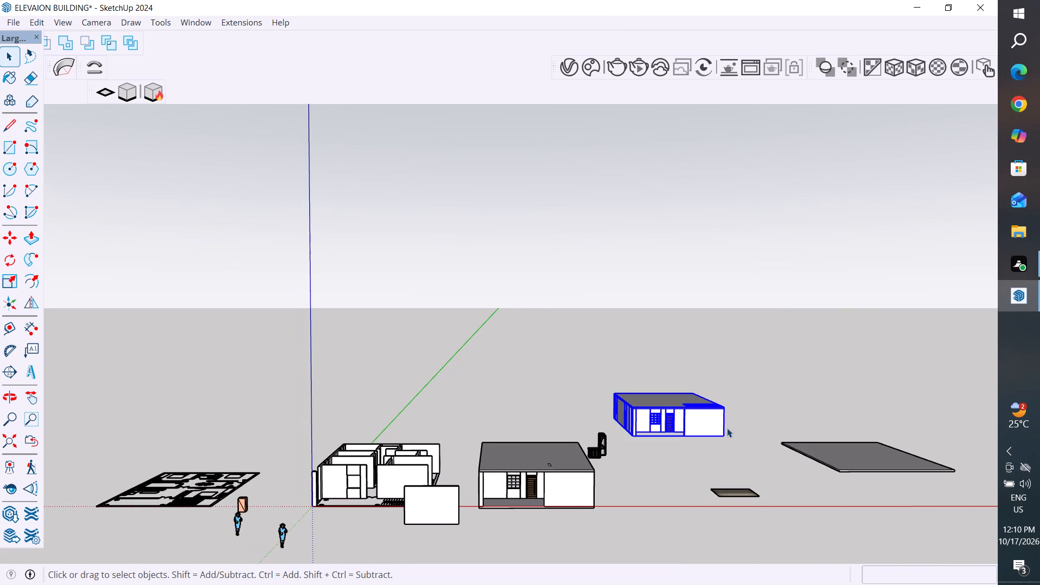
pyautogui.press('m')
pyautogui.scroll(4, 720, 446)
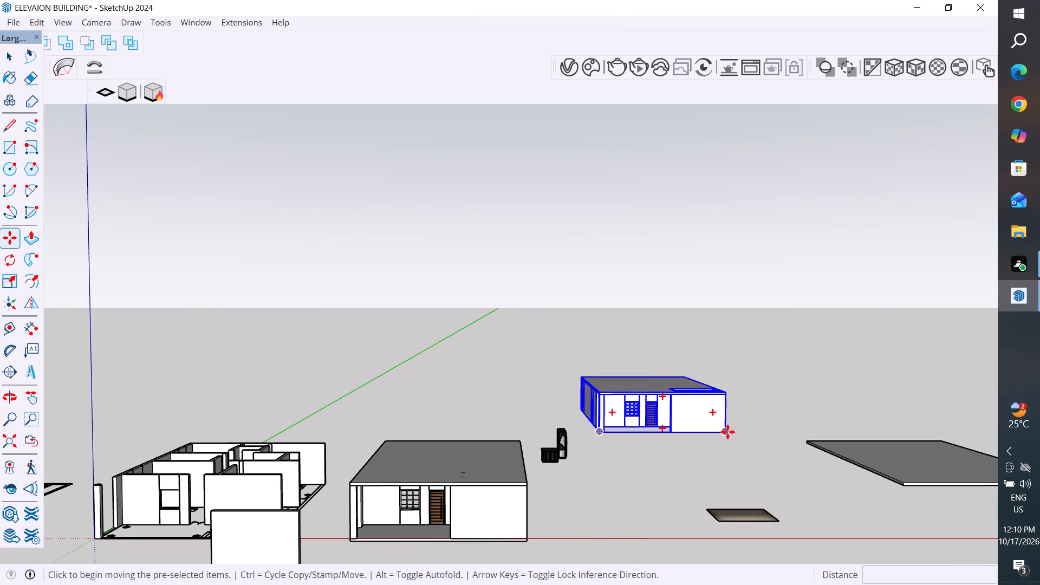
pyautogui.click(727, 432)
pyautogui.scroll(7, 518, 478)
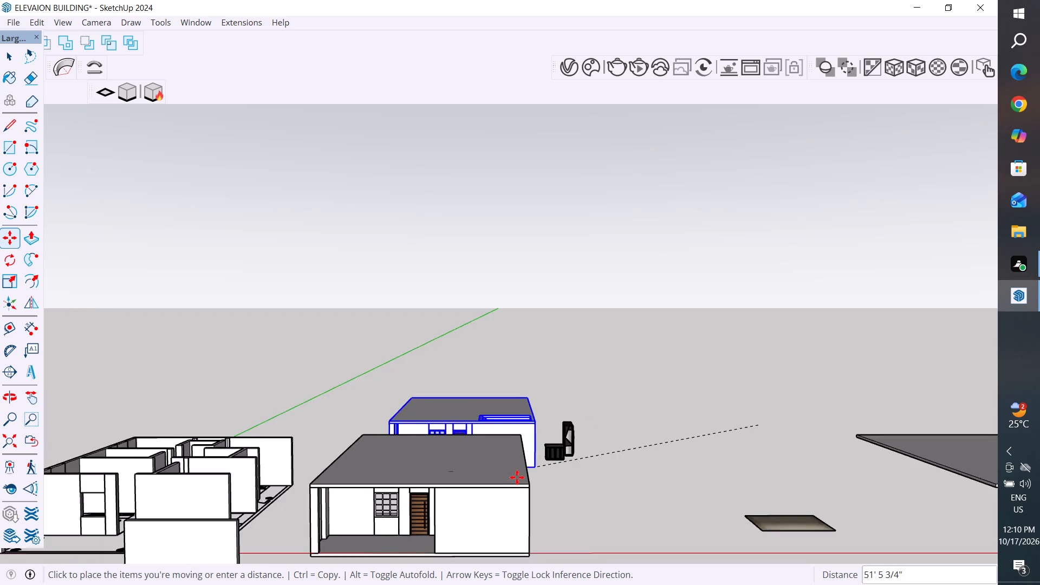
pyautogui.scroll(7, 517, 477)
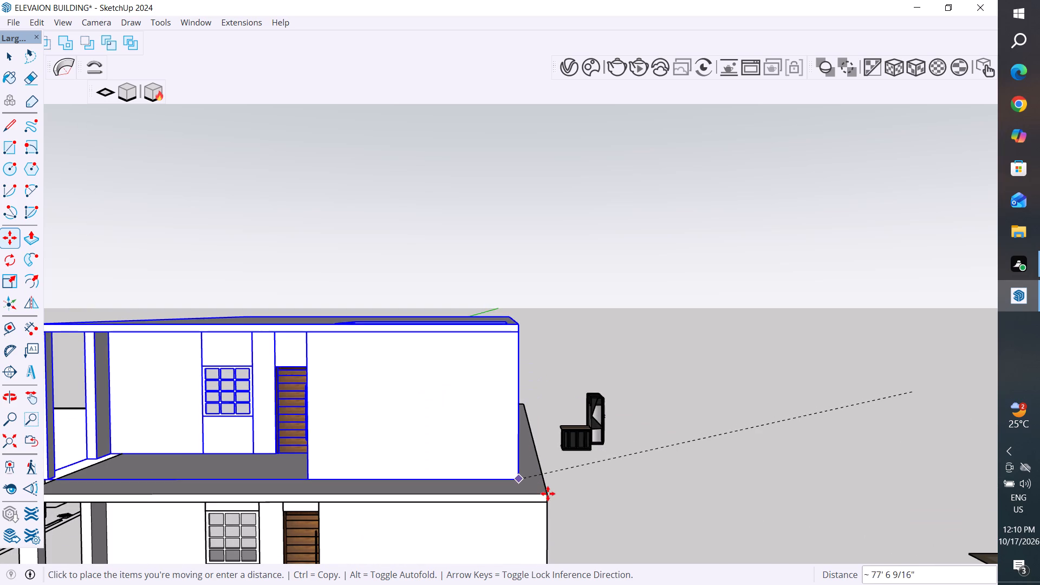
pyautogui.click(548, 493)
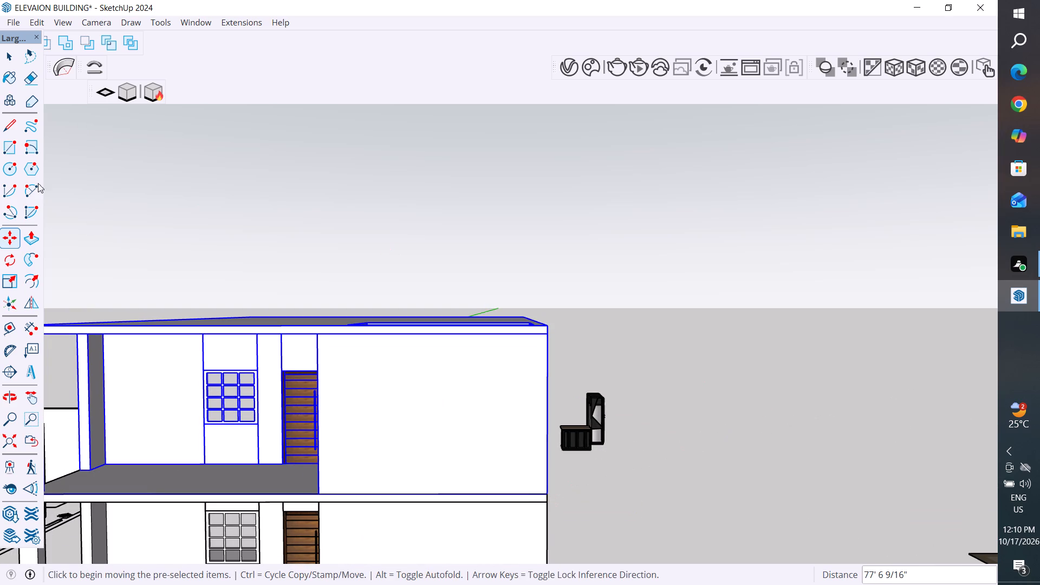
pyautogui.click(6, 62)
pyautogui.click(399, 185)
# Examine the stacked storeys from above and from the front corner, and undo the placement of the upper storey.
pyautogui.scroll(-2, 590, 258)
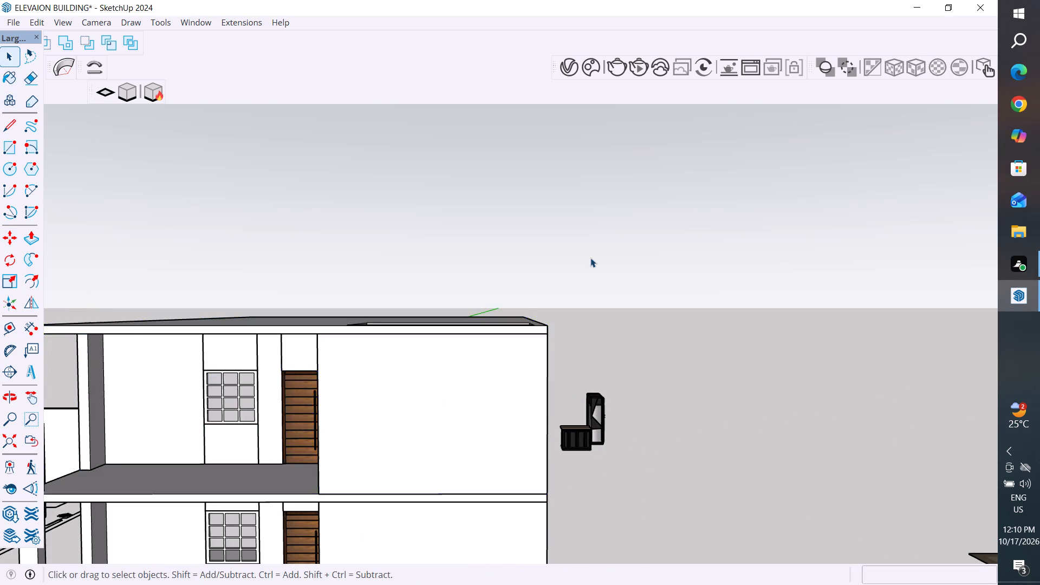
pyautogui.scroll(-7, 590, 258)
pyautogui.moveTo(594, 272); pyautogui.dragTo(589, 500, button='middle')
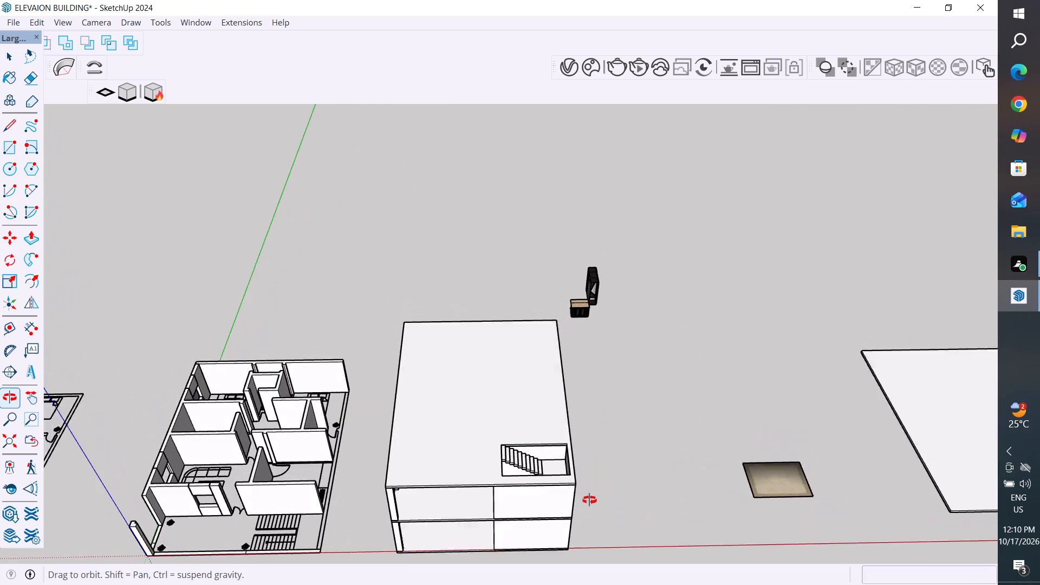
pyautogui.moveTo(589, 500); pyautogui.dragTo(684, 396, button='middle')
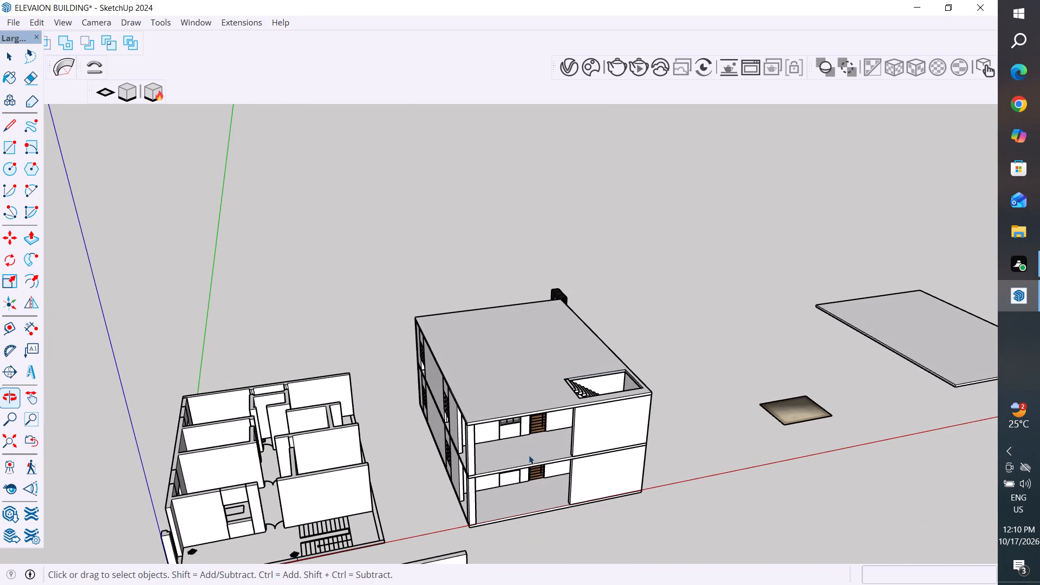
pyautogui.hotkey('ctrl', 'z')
# Explode the floored storey's group so its roof slab can be handled separately.
pyautogui.click(578, 440)
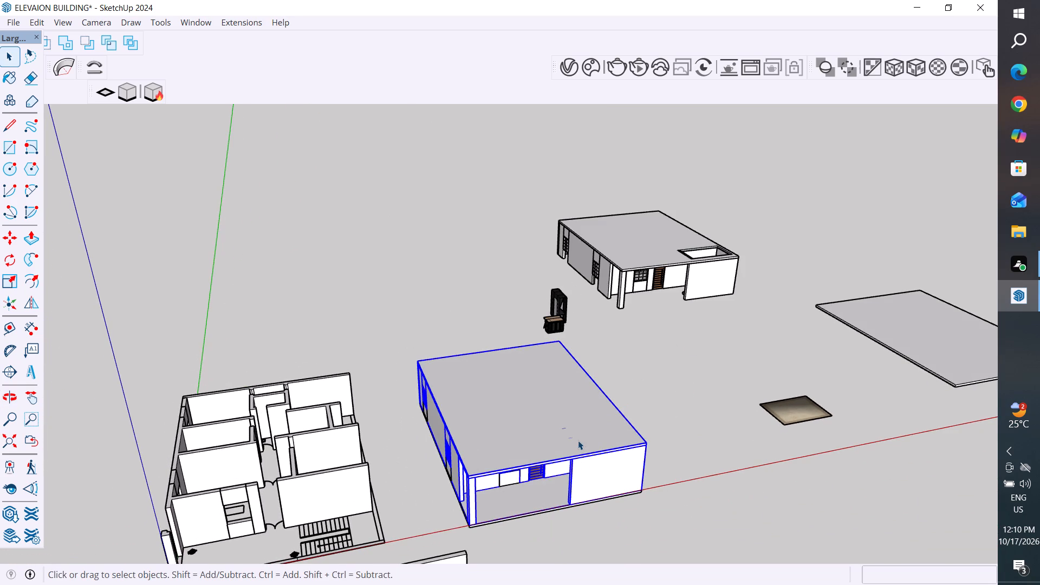
pyautogui.rightClick(578, 440)
pyautogui.click(635, 139)
pyautogui.click(671, 378)
# Move the plain roof slab off the floored storey to the open ground behind it, about 69' 11 3/4" away.
pyautogui.click(547, 432)
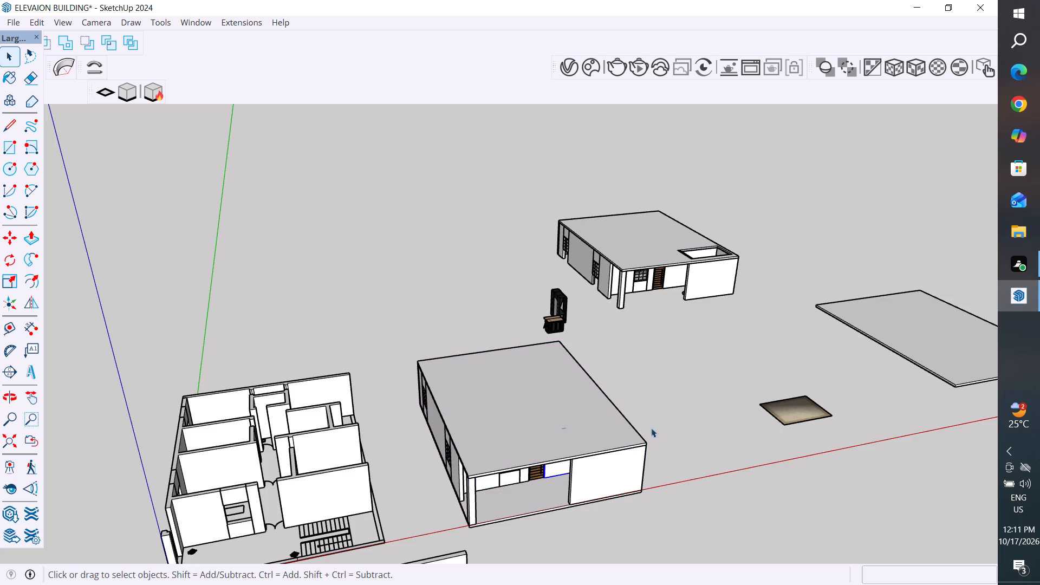
pyautogui.moveTo(686, 422); pyautogui.dragTo(573, 246, button='middle')
pyautogui.scroll(4, 439, 286)
pyautogui.click(433, 287)
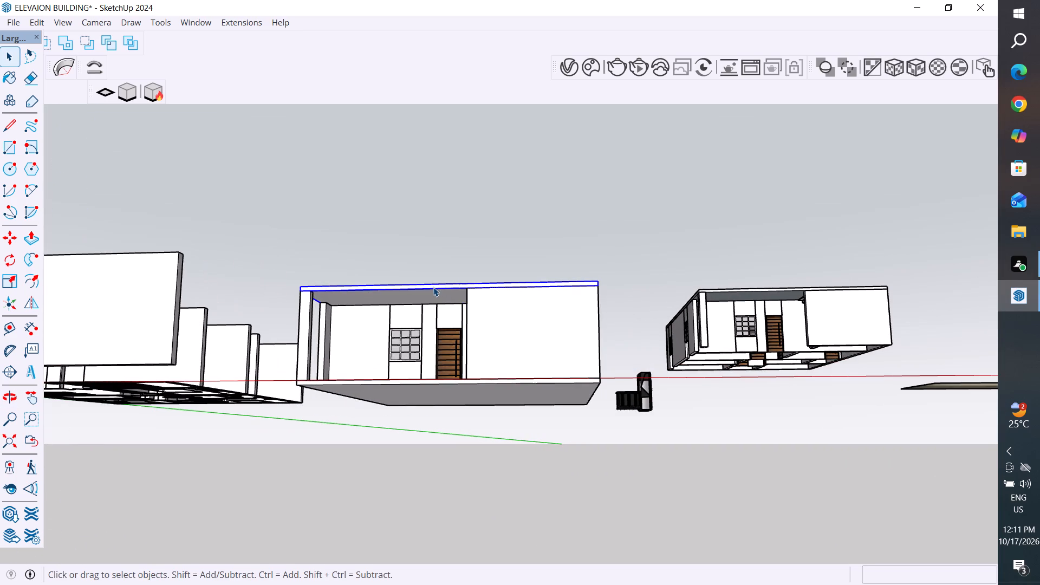
pyautogui.scroll(3, 433, 287)
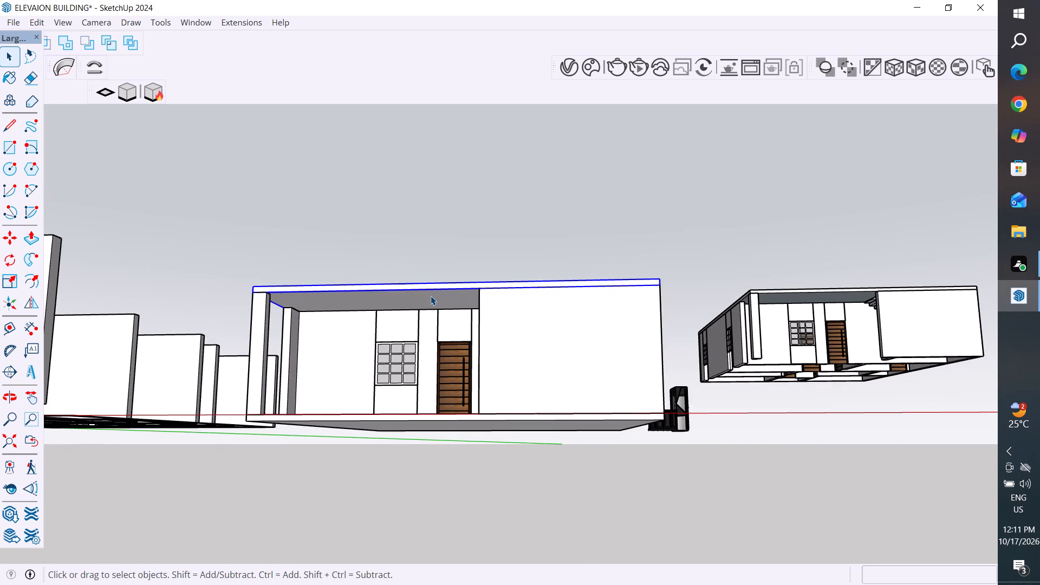
pyautogui.press('m')
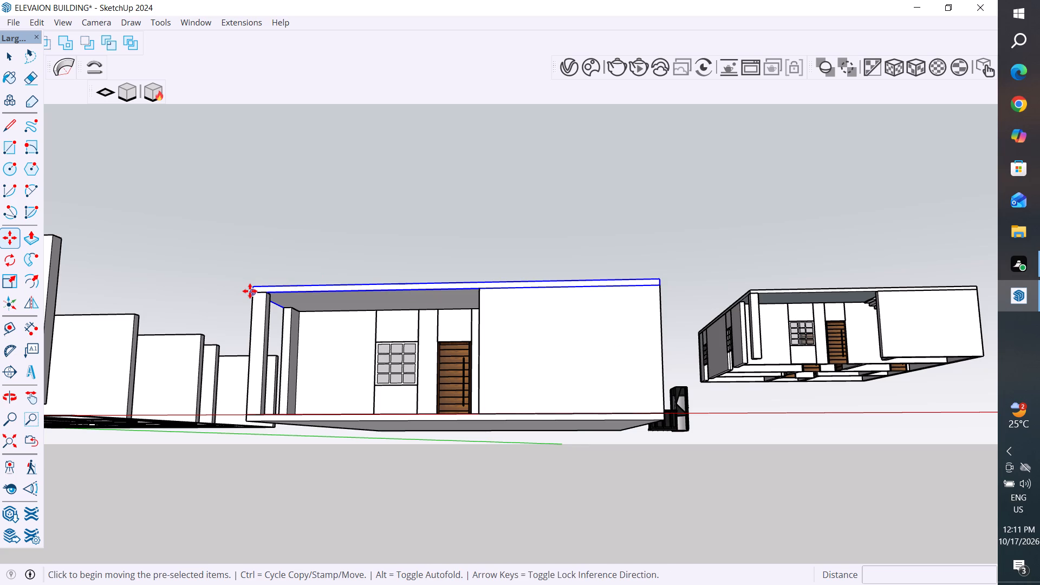
pyautogui.click(250, 291)
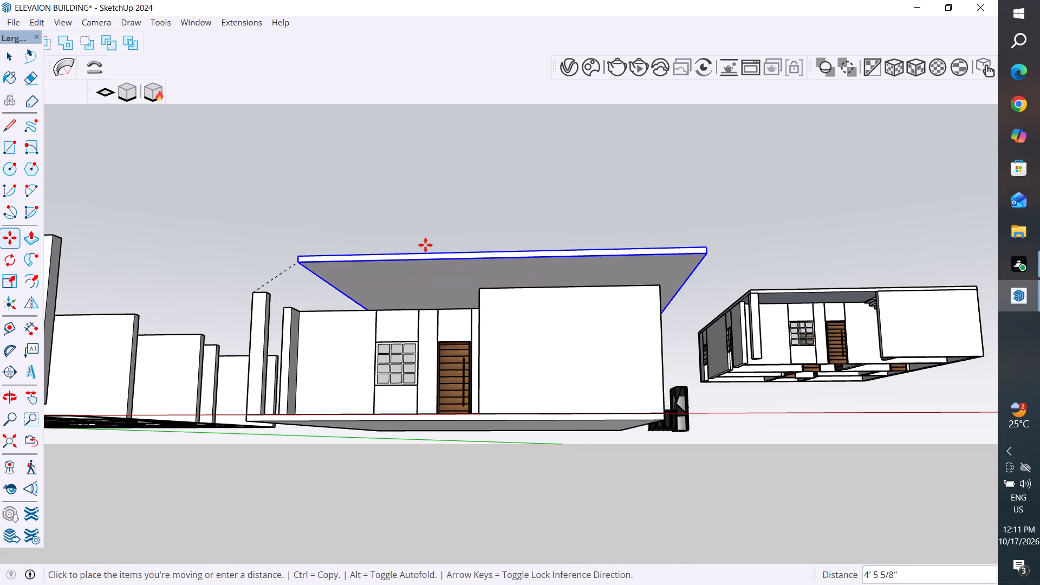
pyautogui.scroll(-5, 576, 252)
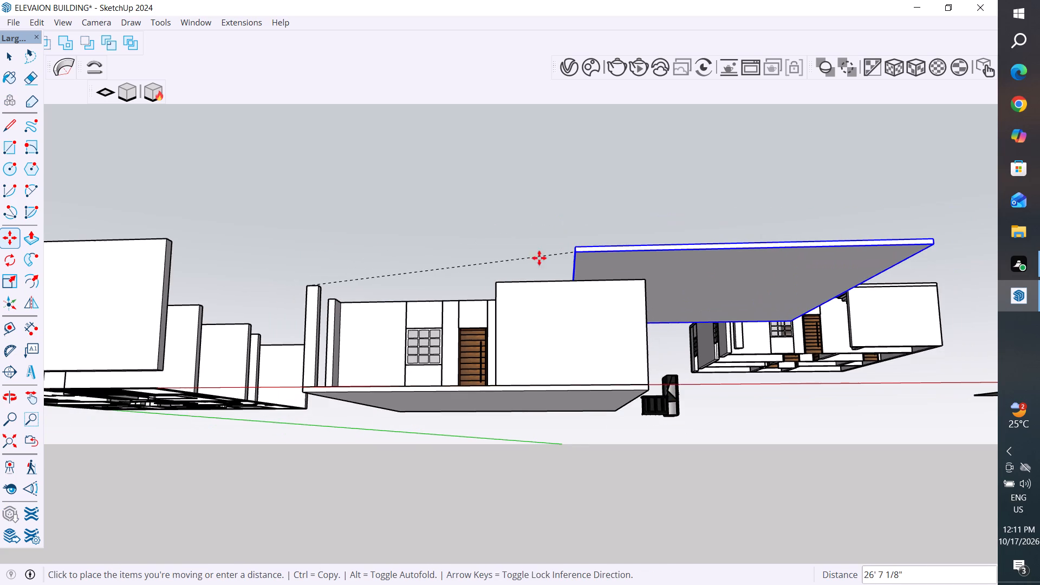
pyautogui.moveTo(485, 273); pyautogui.dragTo(514, 440, button='middle')
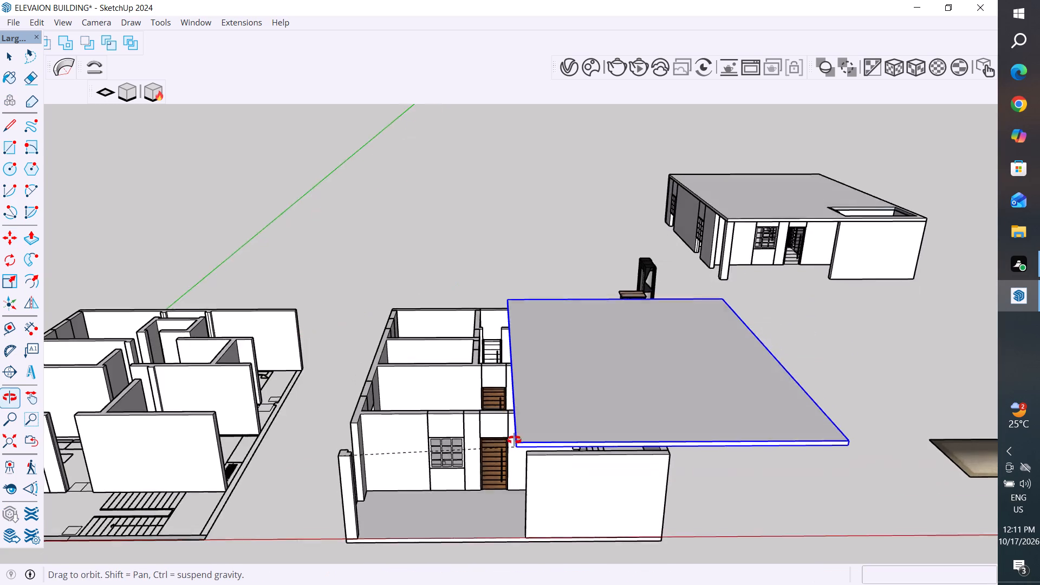
pyautogui.moveTo(514, 440); pyautogui.dragTo(523, 475, button='middle')
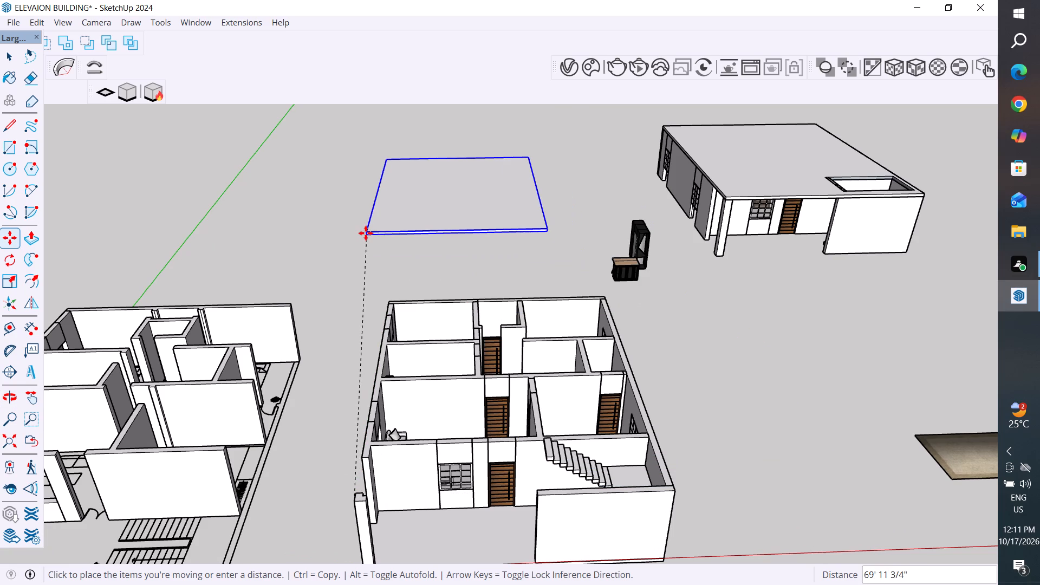
pyautogui.click(366, 233)
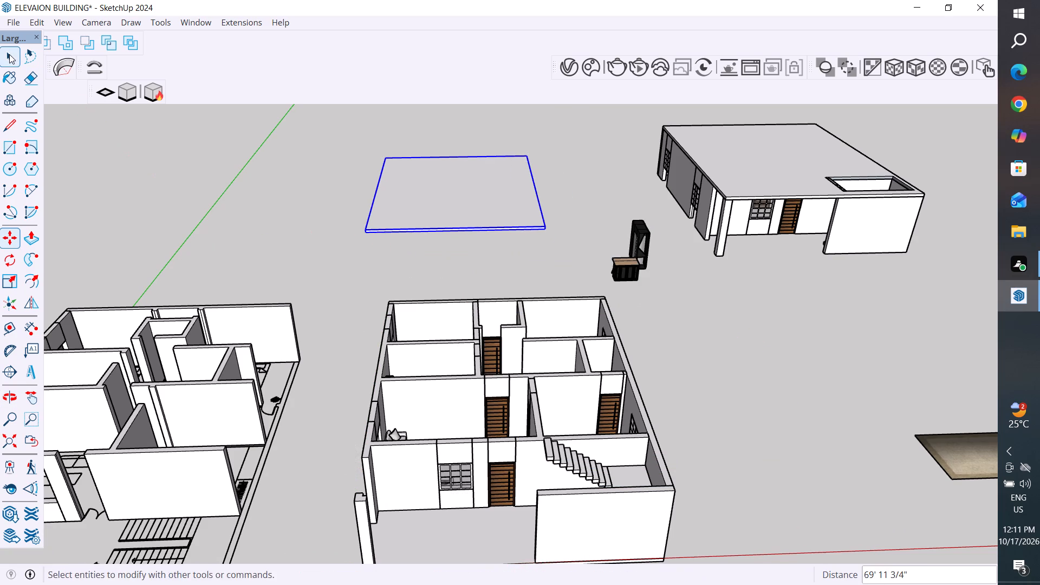
pyautogui.click(9, 54)
pyautogui.click(257, 231)
# Explode the group of the storey whose slab has the stair opening.
pyautogui.click(777, 173)
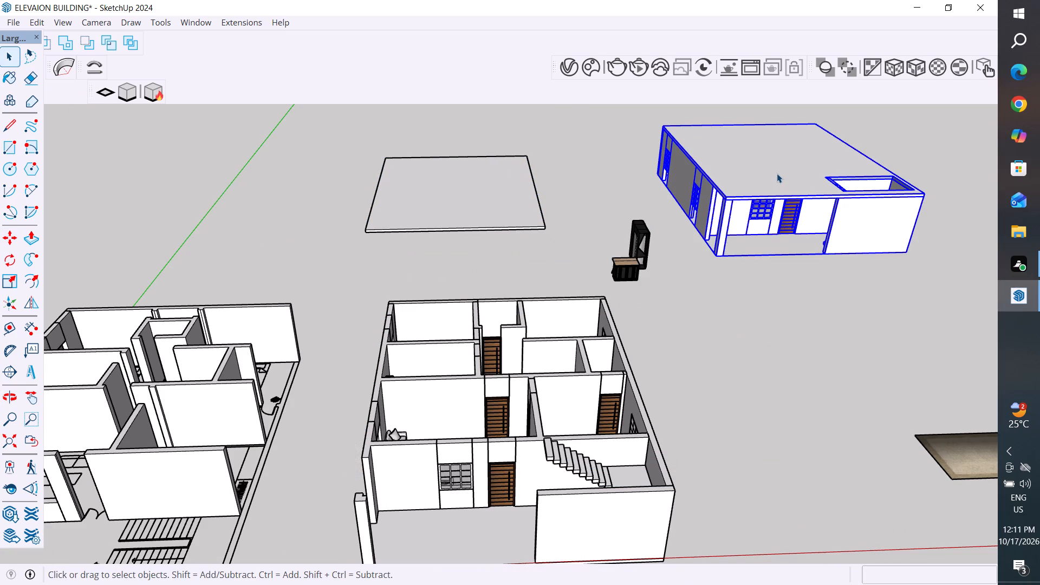
pyautogui.rightClick(779, 177)
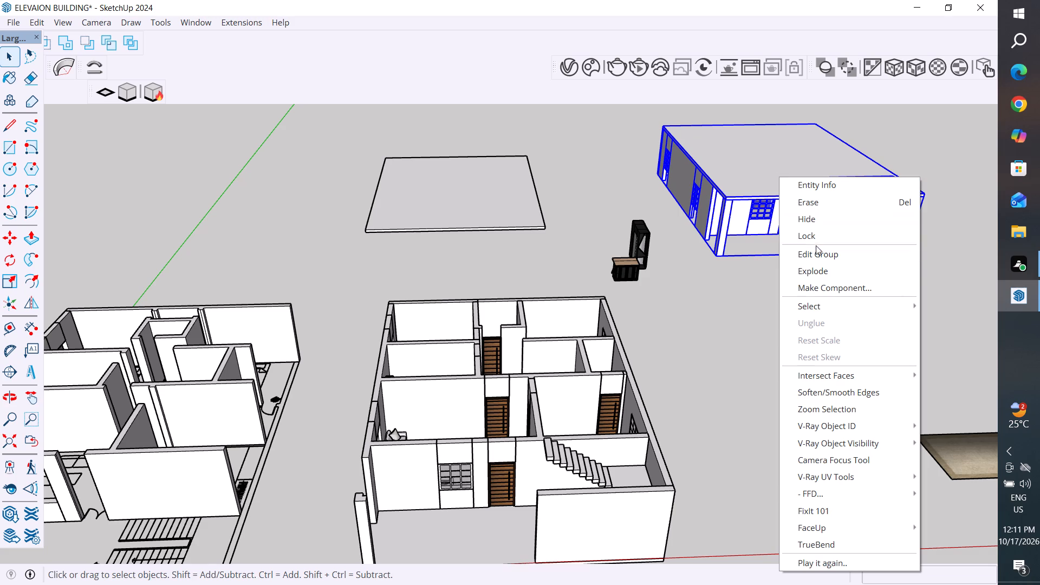
pyautogui.click(814, 268)
pyautogui.click(717, 331)
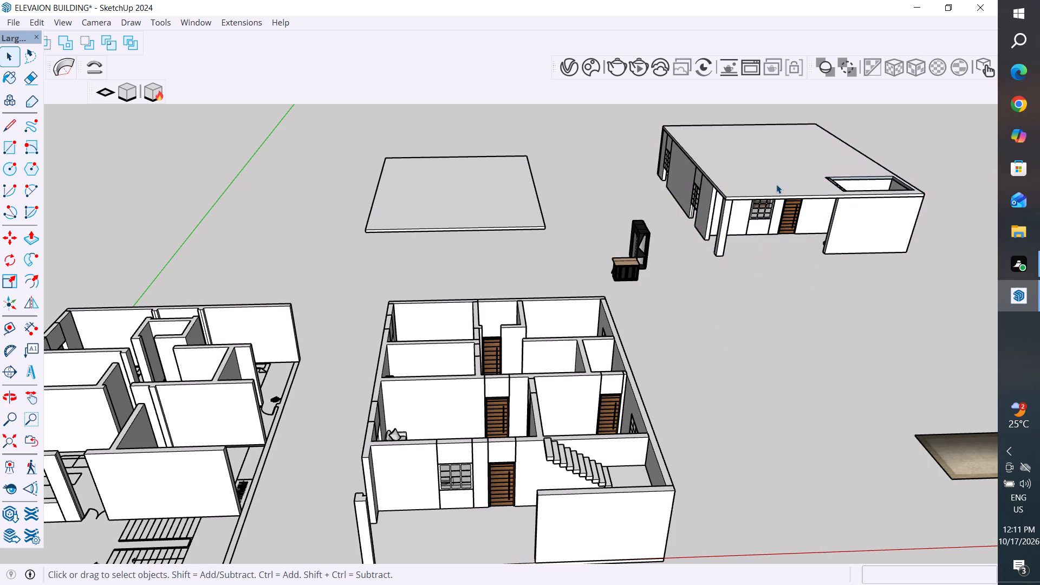
# Copy the slab with the stair opening onto the floored storey's walls, aligning its front corner with the corner column.
pyautogui.click(776, 183)
pyautogui.press('m')
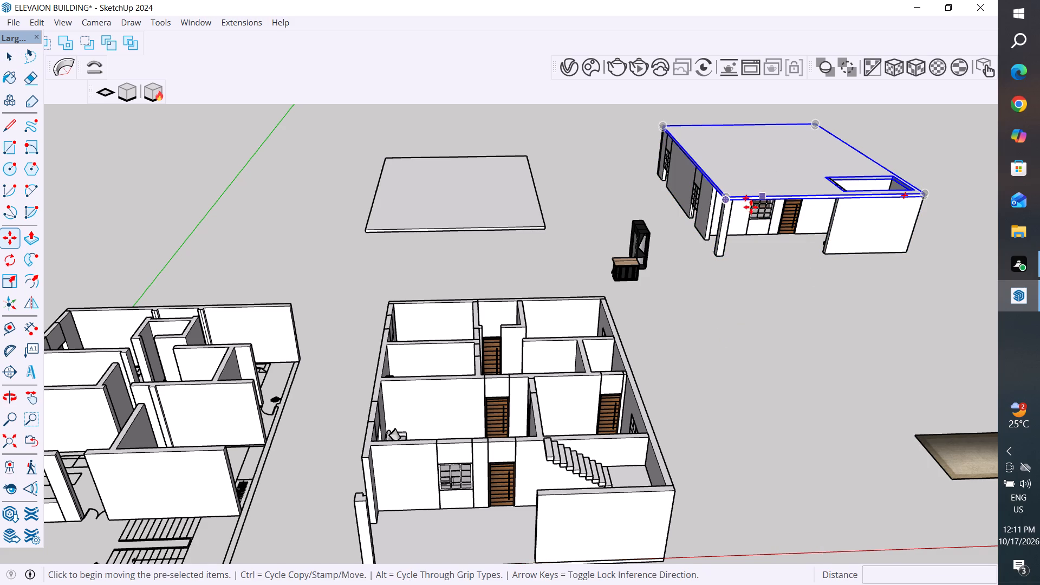
pyautogui.click(725, 199)
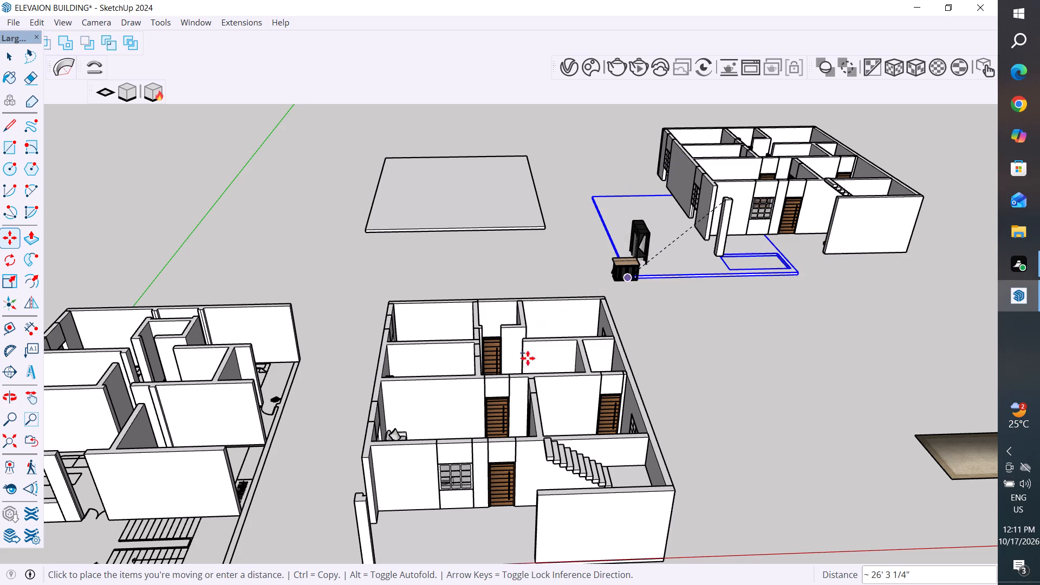
pyautogui.scroll(7, 342, 493)
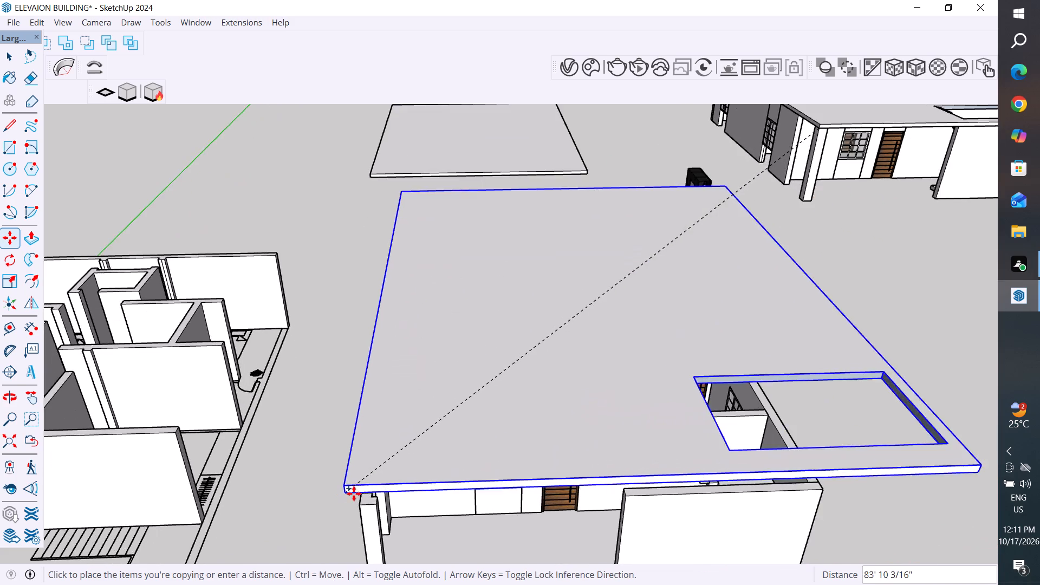
pyautogui.moveTo(363, 495); pyautogui.dragTo(447, 406, button='middle')
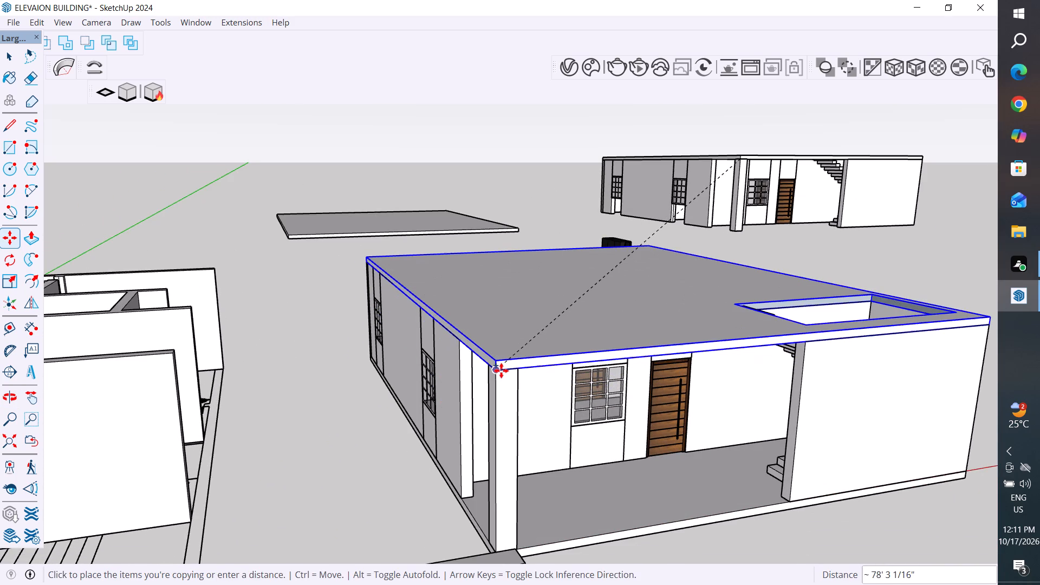
pyautogui.click(502, 370)
pyautogui.click(11, 62)
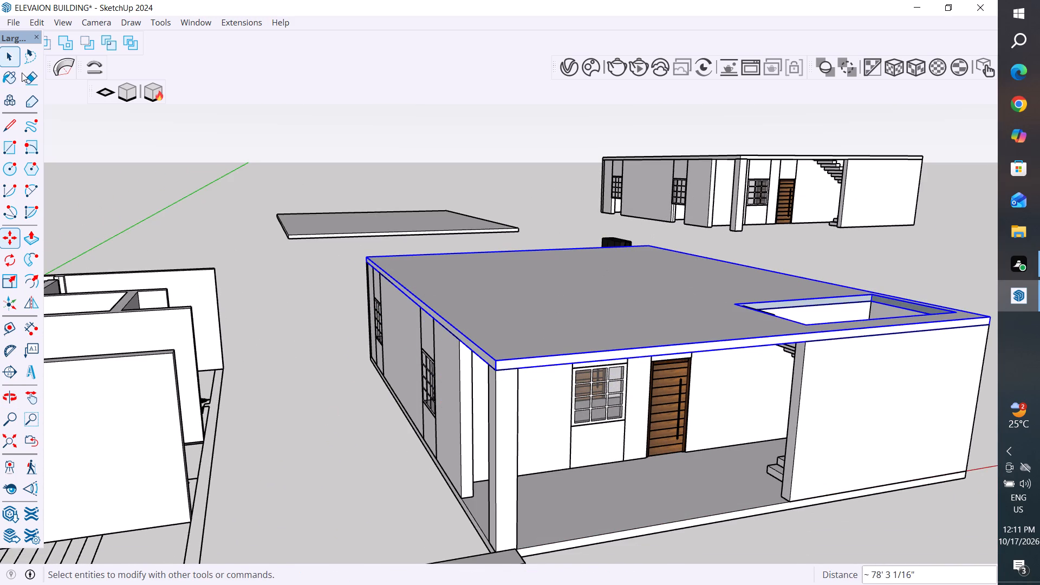
pyautogui.click(295, 357)
# Select the whole original stair-opening storey, leaving out the loose kitchen furniture, and make it a group again.
pyautogui.scroll(-11, 371, 401)
pyautogui.moveTo(632, 400); pyautogui.dragTo(575, 468, button='middle')
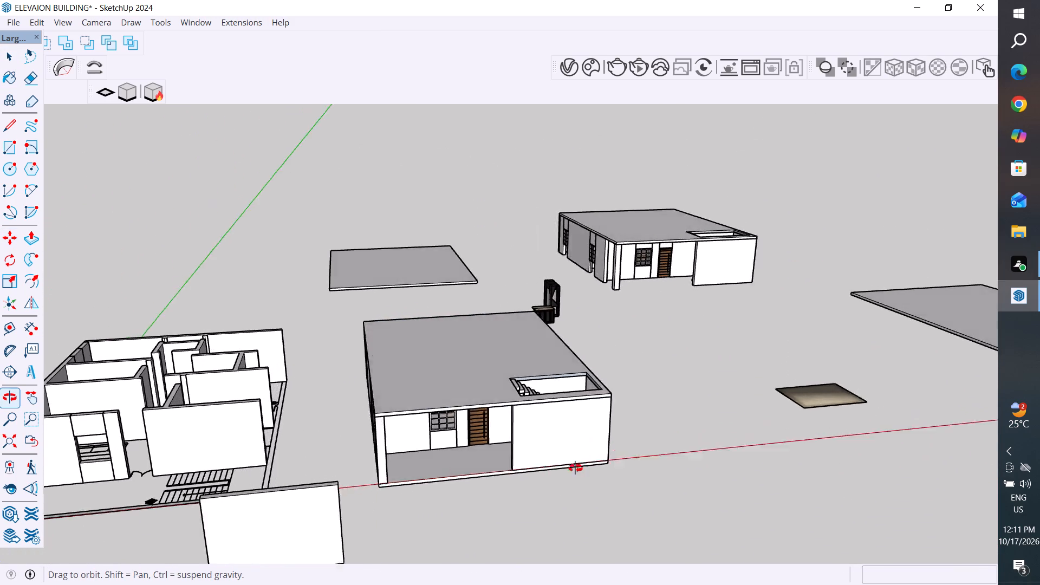
pyautogui.moveTo(575, 468); pyautogui.dragTo(574, 470, button='middle')
pyautogui.scroll(-12, 574, 477)
pyautogui.moveTo(685, 411); pyautogui.dragTo(615, 407, button='middle')
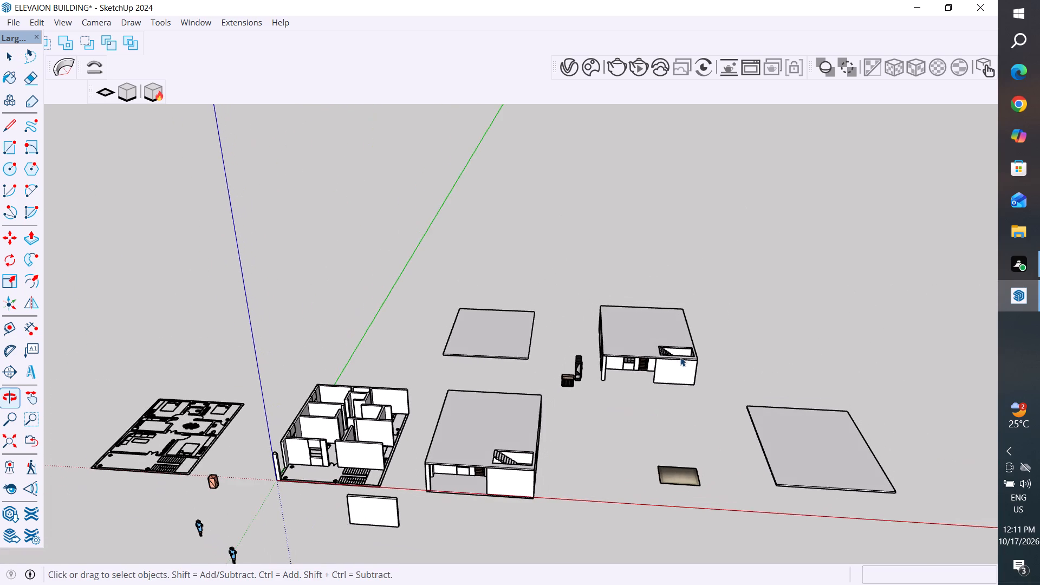
pyautogui.moveTo(735, 276); pyautogui.dragTo(597, 399)
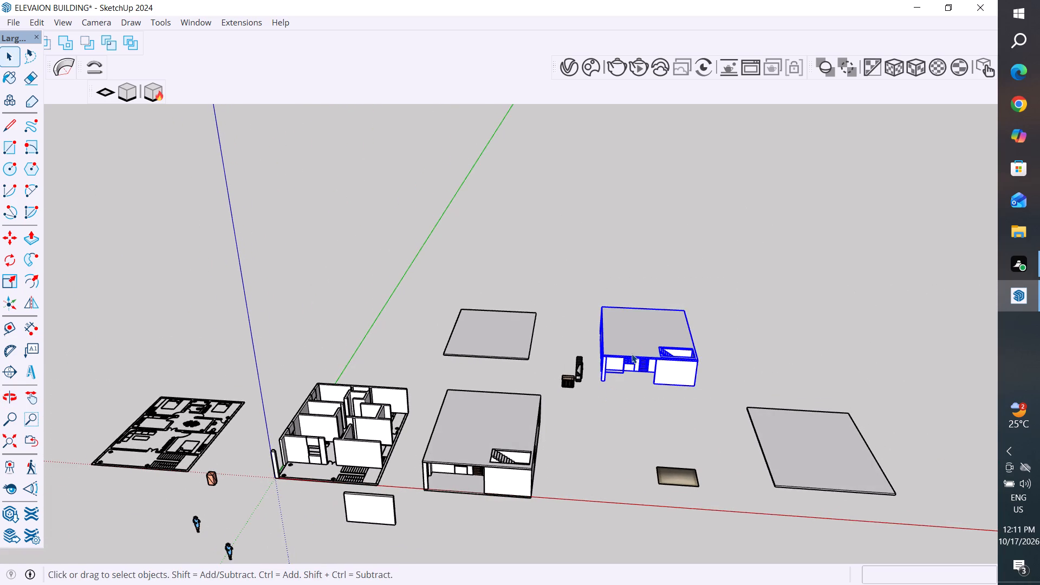
pyautogui.rightClick(633, 349)
pyautogui.click(679, 146)
# Move the regrouped stair-opening storey onto the floored storey, snapping its bottom front corner to the matching corner of the lower slab.
pyautogui.press('m')
pyautogui.scroll(2, 690, 397)
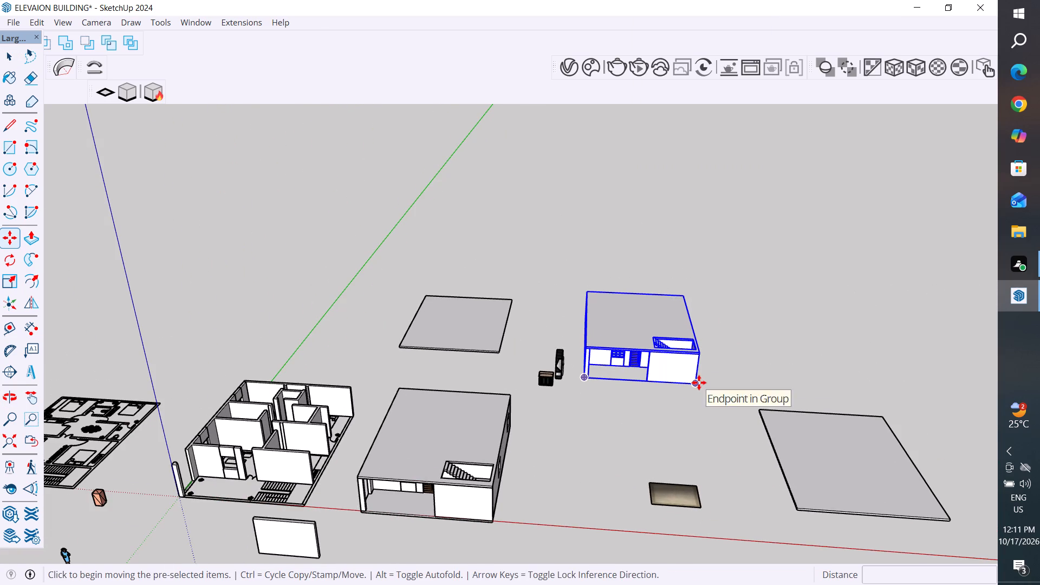
pyautogui.click(699, 382)
pyautogui.scroll(5, 513, 484)
pyautogui.scroll(1, 461, 480)
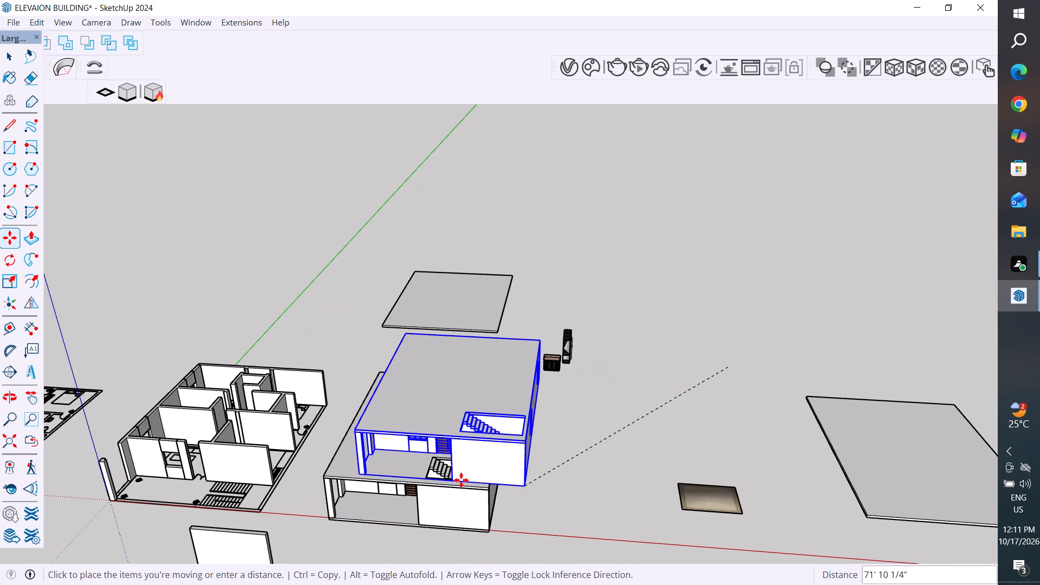
pyautogui.scroll(6, 461, 480)
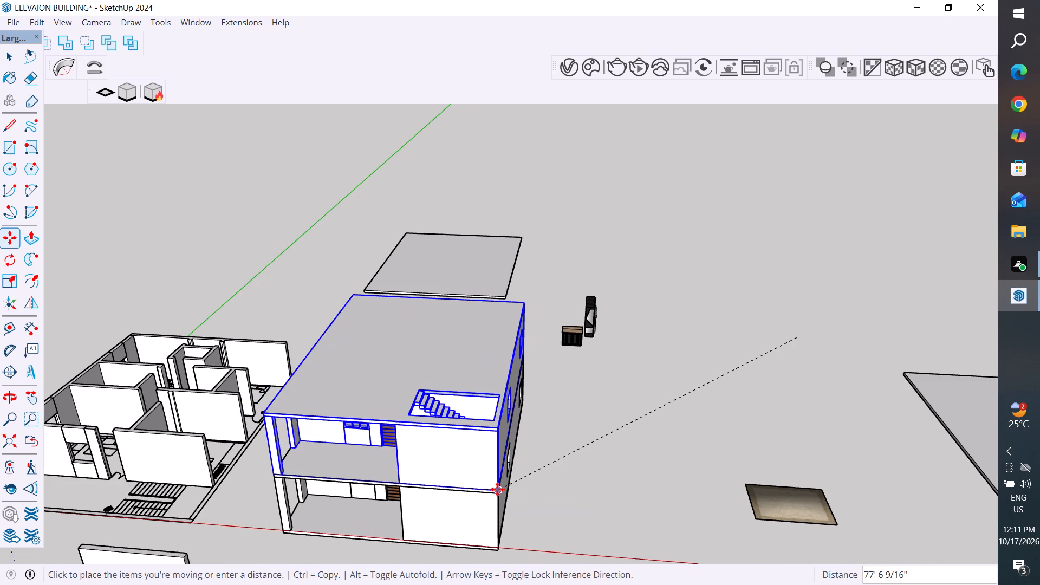
pyautogui.scroll(9, 497, 489)
pyautogui.click(500, 489)
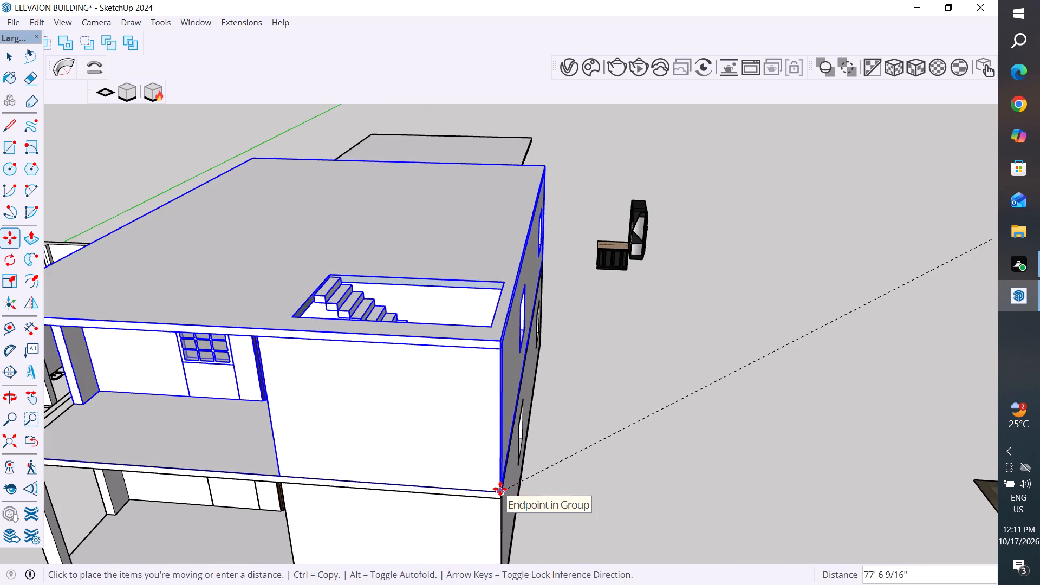
pyautogui.scroll(-9, 685, 451)
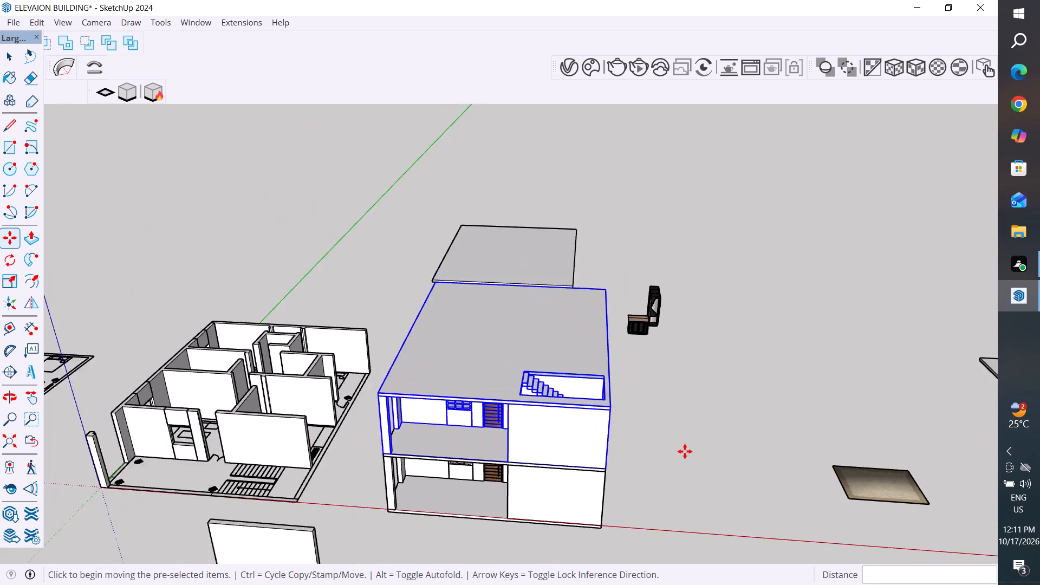
pyautogui.click(13, 52)
pyautogui.click(240, 197)
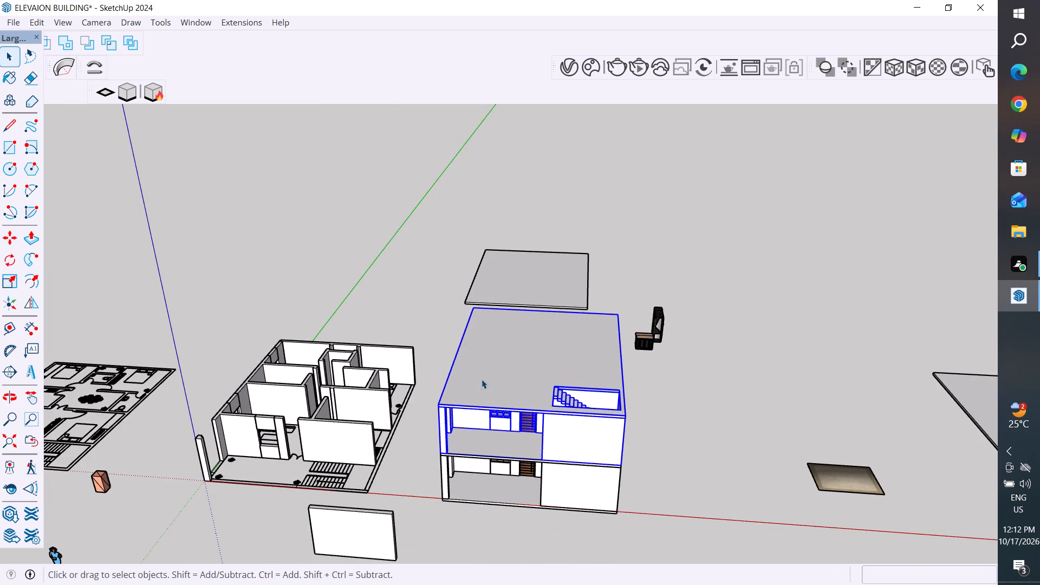
# Examine the front of the stacked storeys, including the upper balcony, door, window and stair opening.
pyautogui.scroll(7, 503, 463)
pyautogui.moveTo(526, 451); pyautogui.dragTo(623, 429, button='middle')
pyautogui.scroll(5, 638, 406)
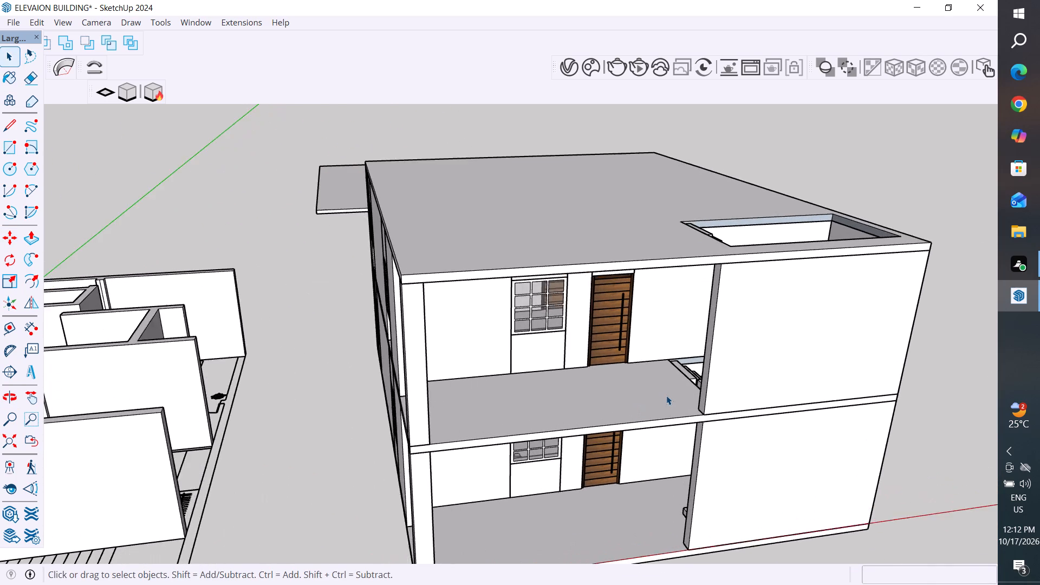
pyautogui.scroll(3, 667, 395)
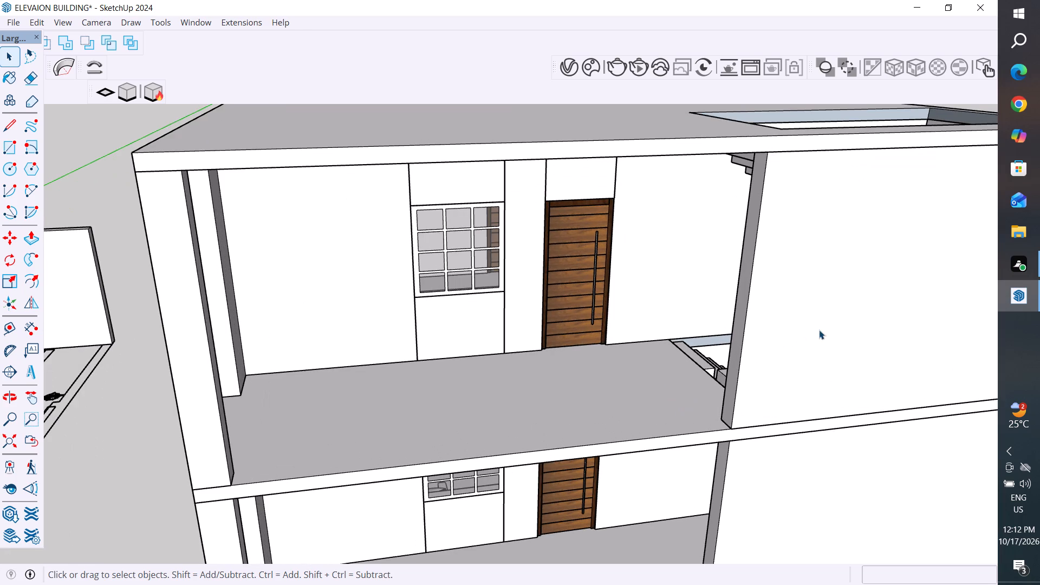
pyautogui.scroll(-3, 819, 330)
pyautogui.moveTo(824, 339); pyautogui.dragTo(737, 367, button='middle')
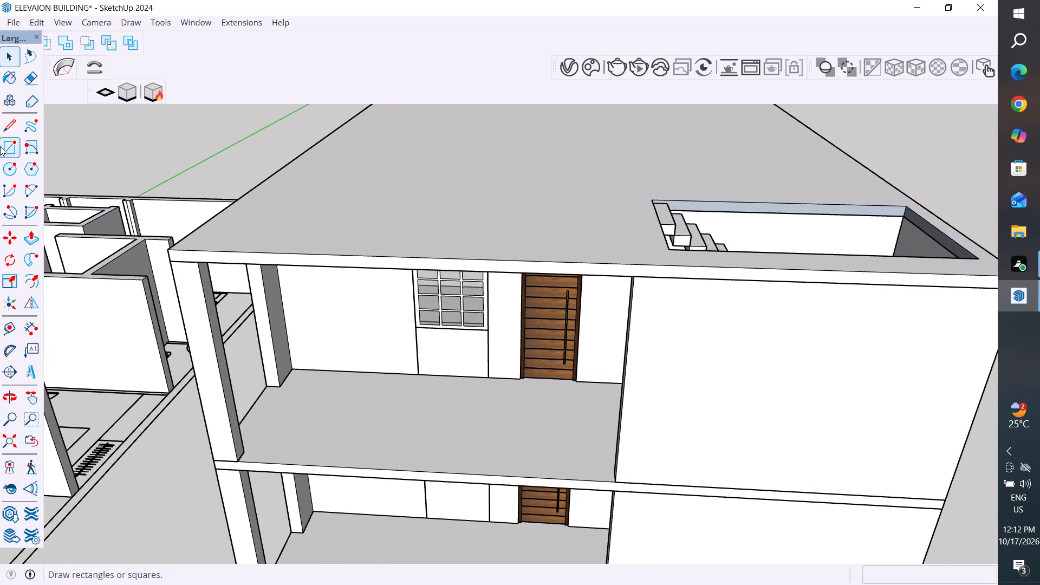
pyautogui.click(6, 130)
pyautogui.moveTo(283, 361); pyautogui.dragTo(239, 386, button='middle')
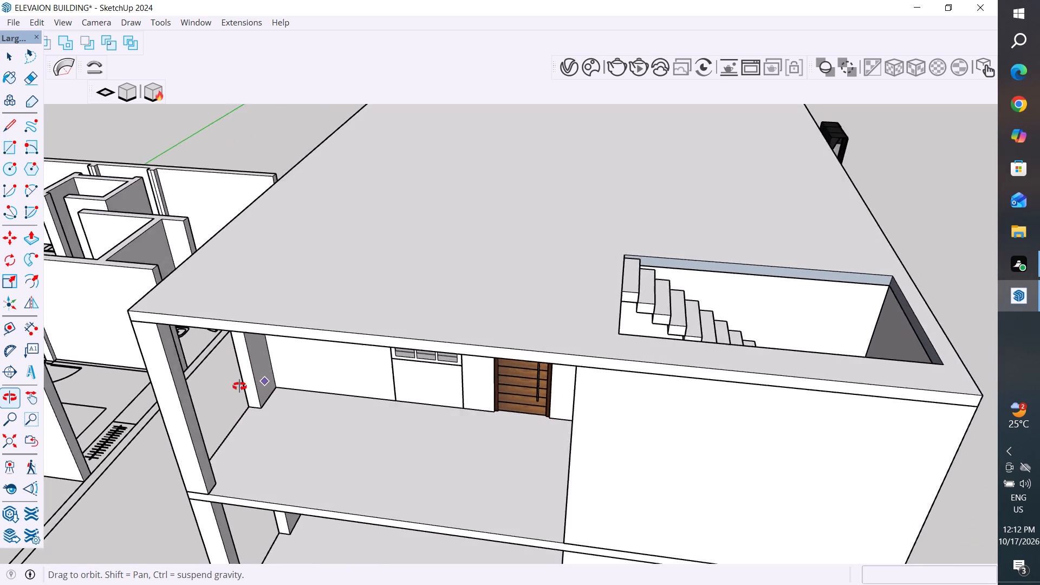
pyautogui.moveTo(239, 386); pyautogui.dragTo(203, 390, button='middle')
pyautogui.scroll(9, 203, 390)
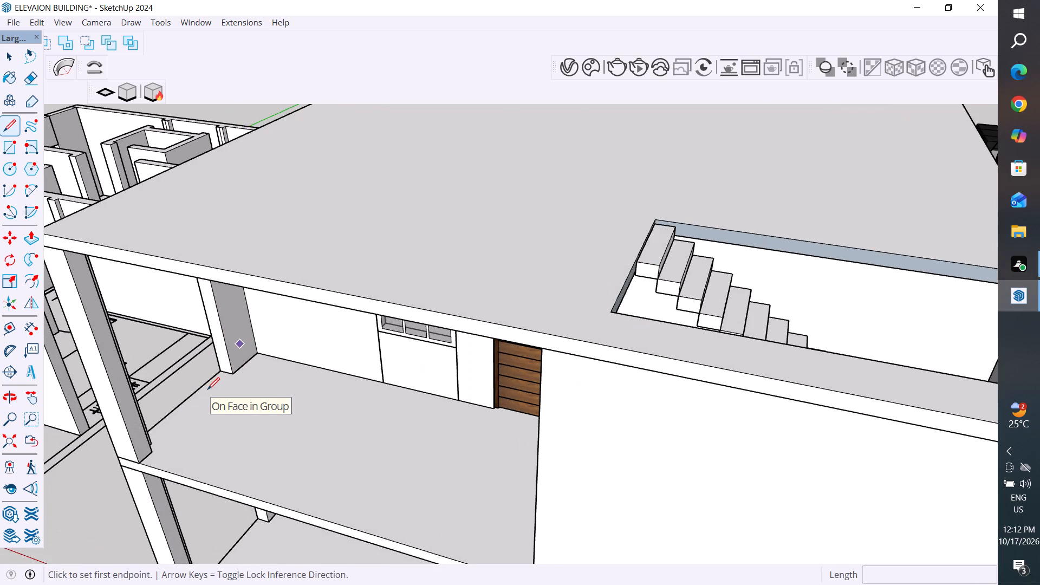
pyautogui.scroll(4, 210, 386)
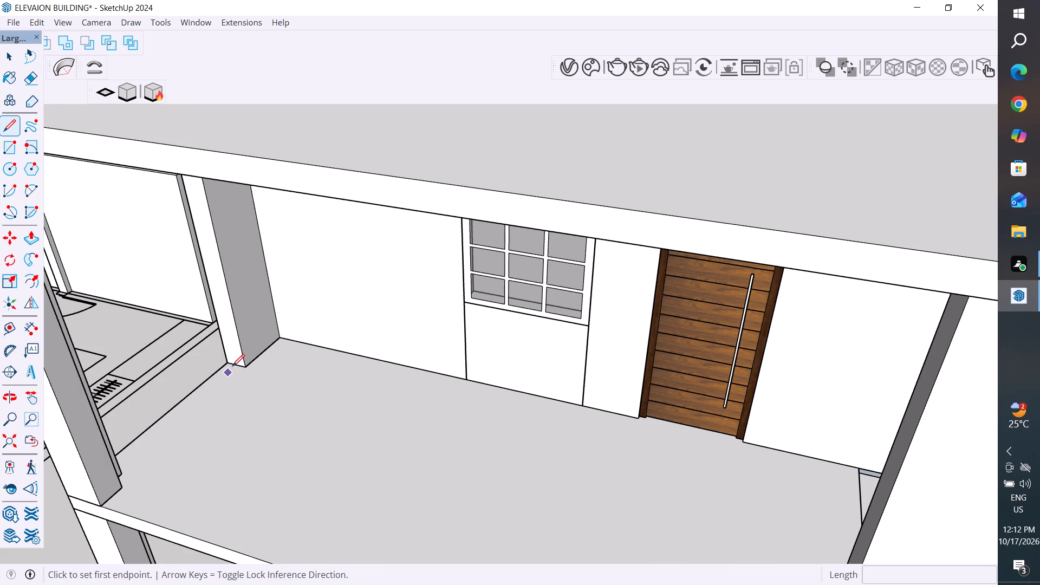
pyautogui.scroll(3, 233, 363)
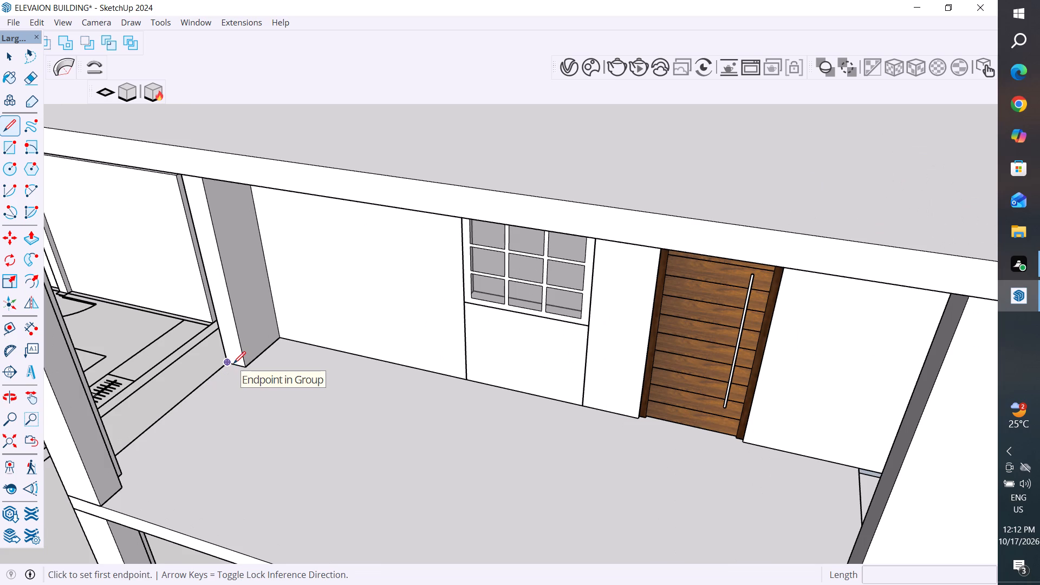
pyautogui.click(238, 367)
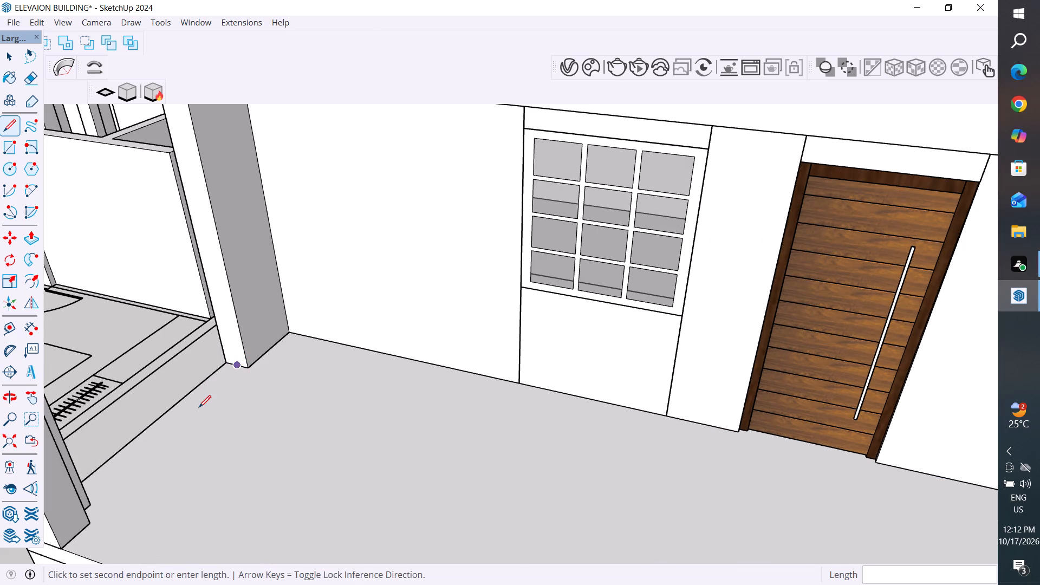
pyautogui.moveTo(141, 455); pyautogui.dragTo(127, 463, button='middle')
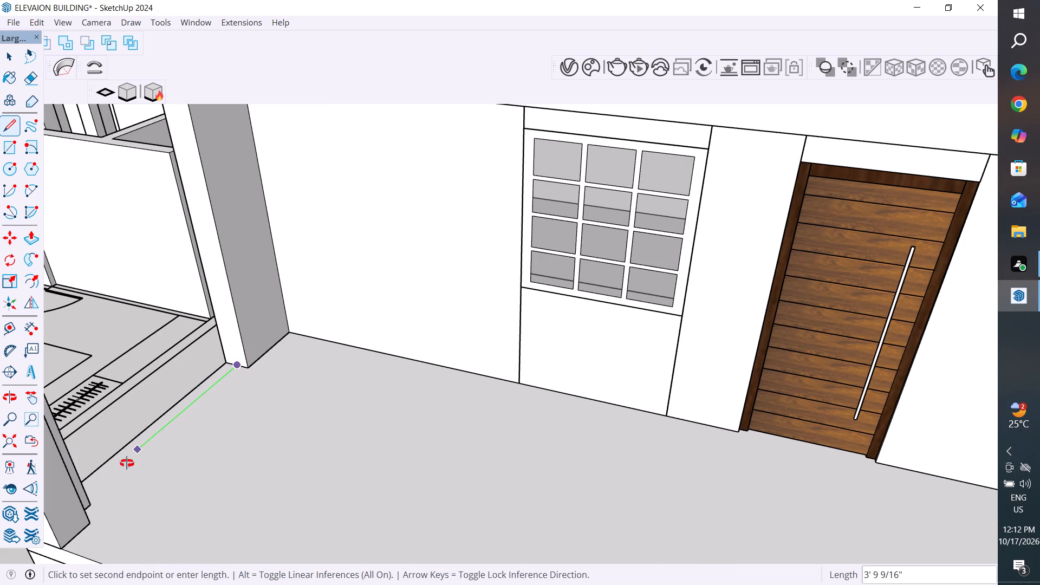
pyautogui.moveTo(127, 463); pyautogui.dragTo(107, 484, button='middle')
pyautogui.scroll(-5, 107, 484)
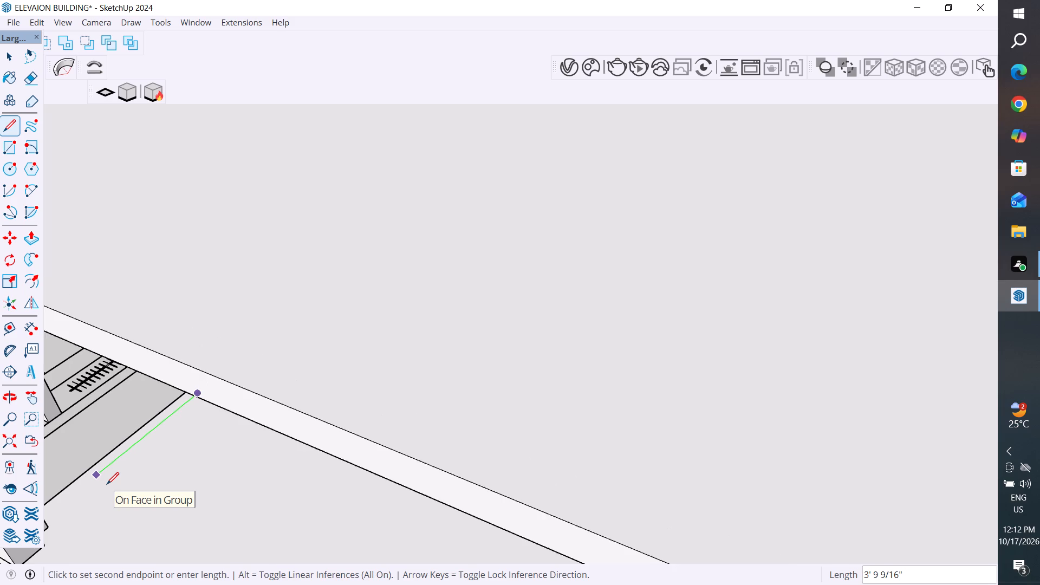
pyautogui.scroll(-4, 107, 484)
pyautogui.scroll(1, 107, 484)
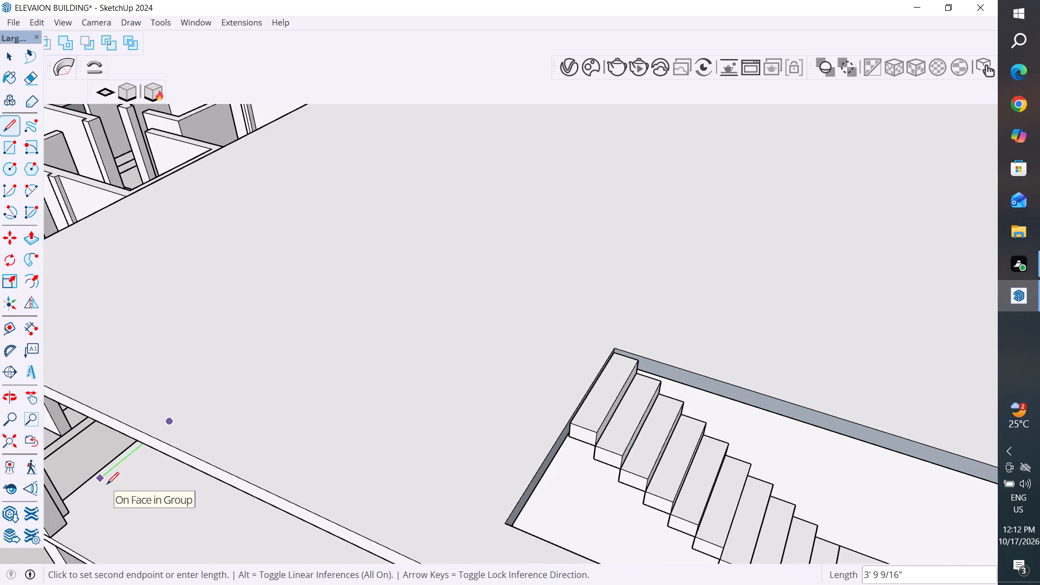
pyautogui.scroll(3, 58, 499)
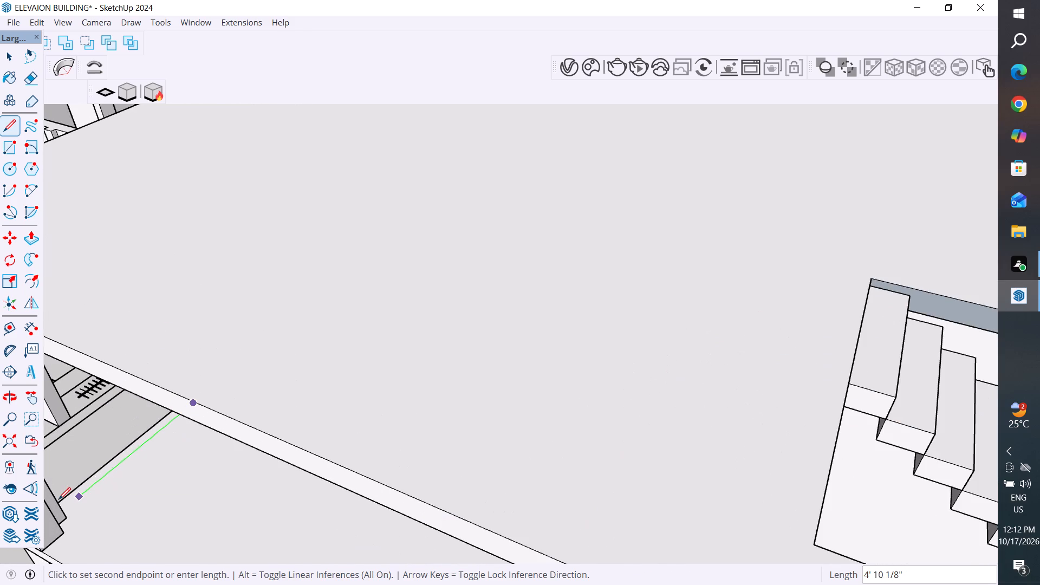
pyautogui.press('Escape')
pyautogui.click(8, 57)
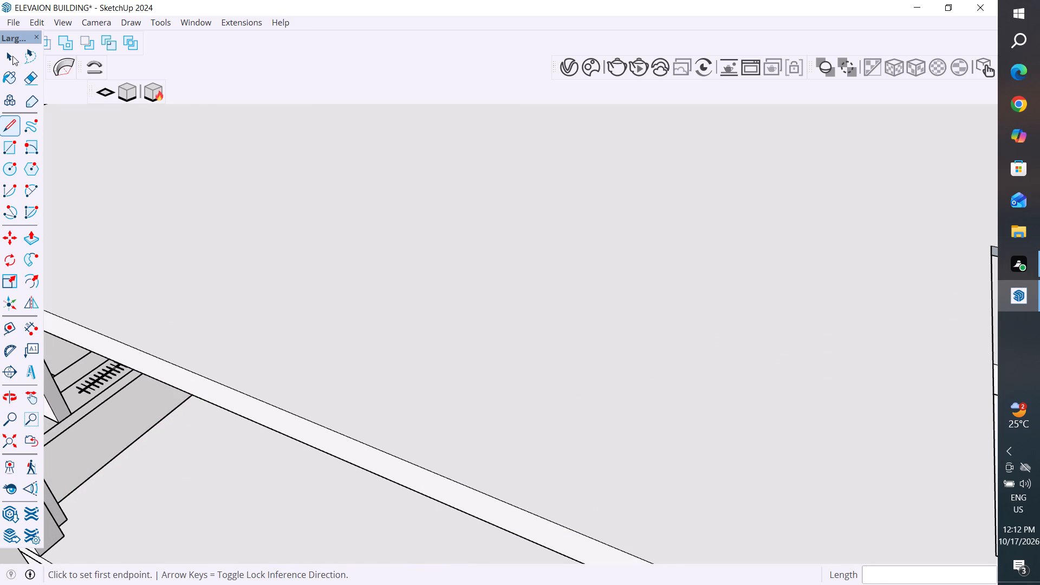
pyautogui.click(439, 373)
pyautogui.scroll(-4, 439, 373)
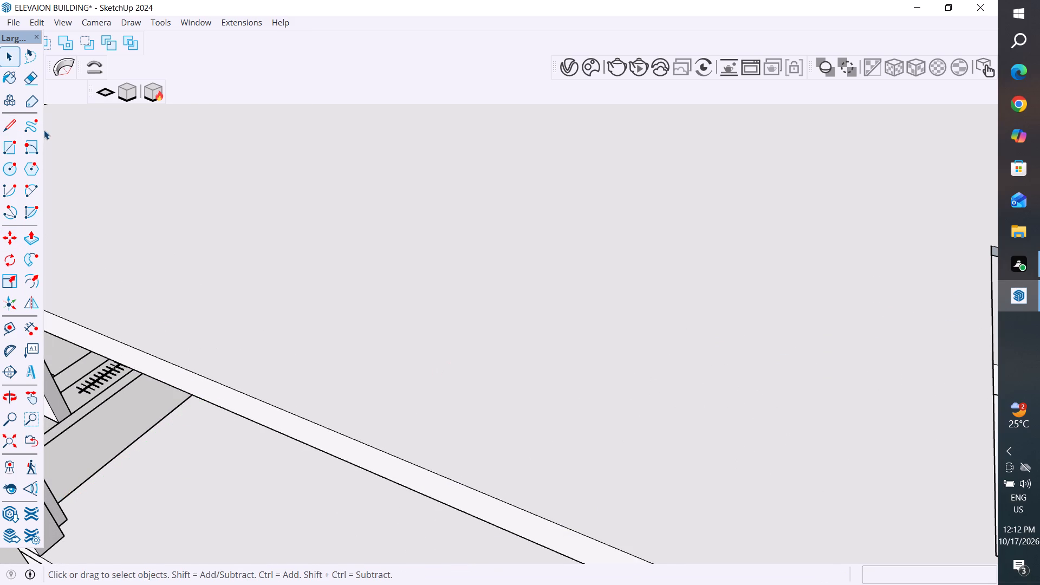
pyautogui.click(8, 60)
# Examine the whole two-storey building from above and from its windowed long side.
pyautogui.scroll(-12, 604, 413)
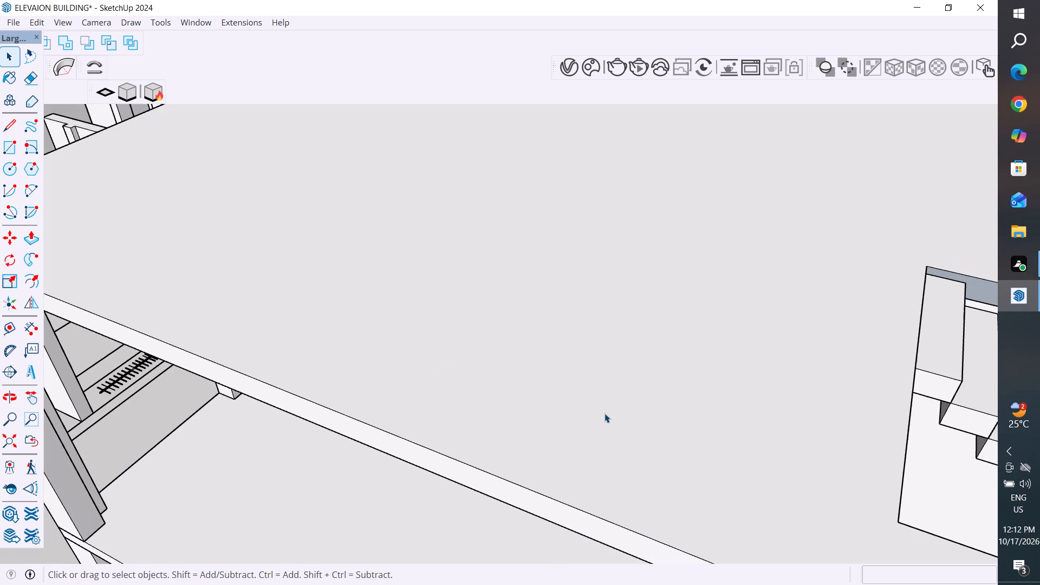
pyautogui.scroll(-13, 604, 413)
pyautogui.scroll(-5, 580, 477)
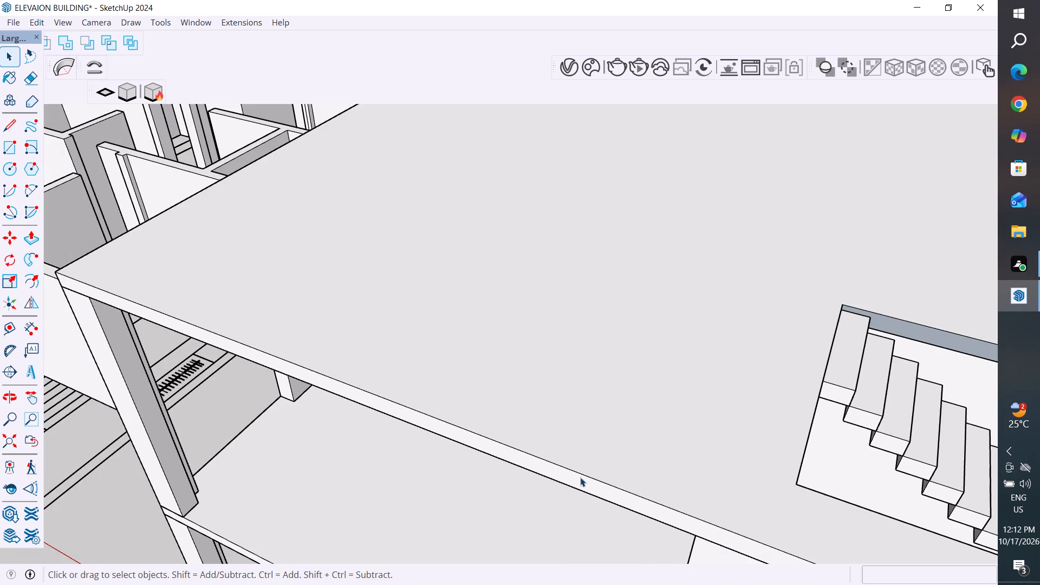
pyautogui.scroll(-6, 580, 477)
pyautogui.scroll(-6, 481, 538)
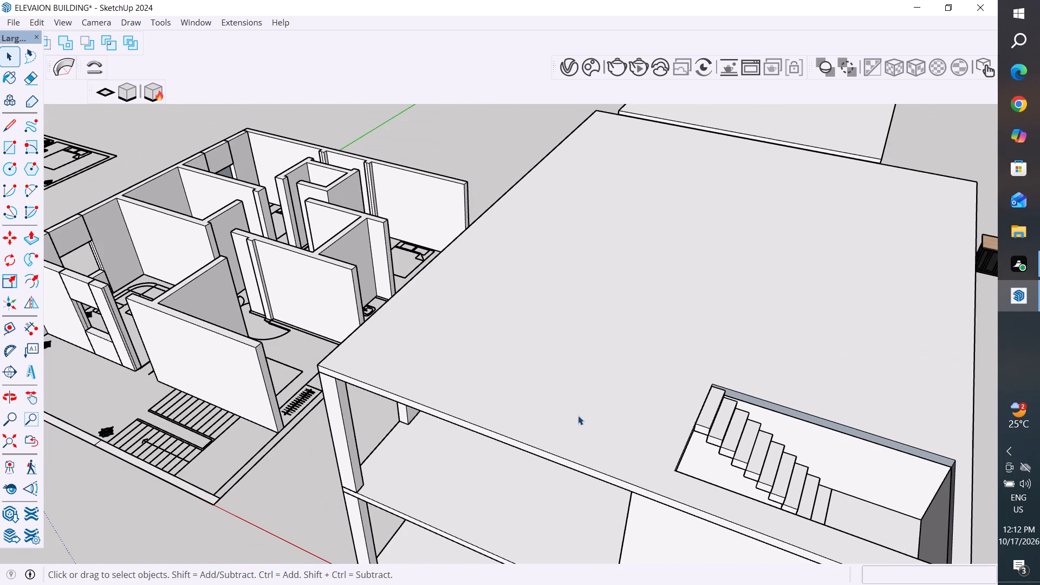
pyautogui.scroll(-6, 640, 425)
pyautogui.moveTo(678, 383); pyautogui.dragTo(686, 332, button='middle')
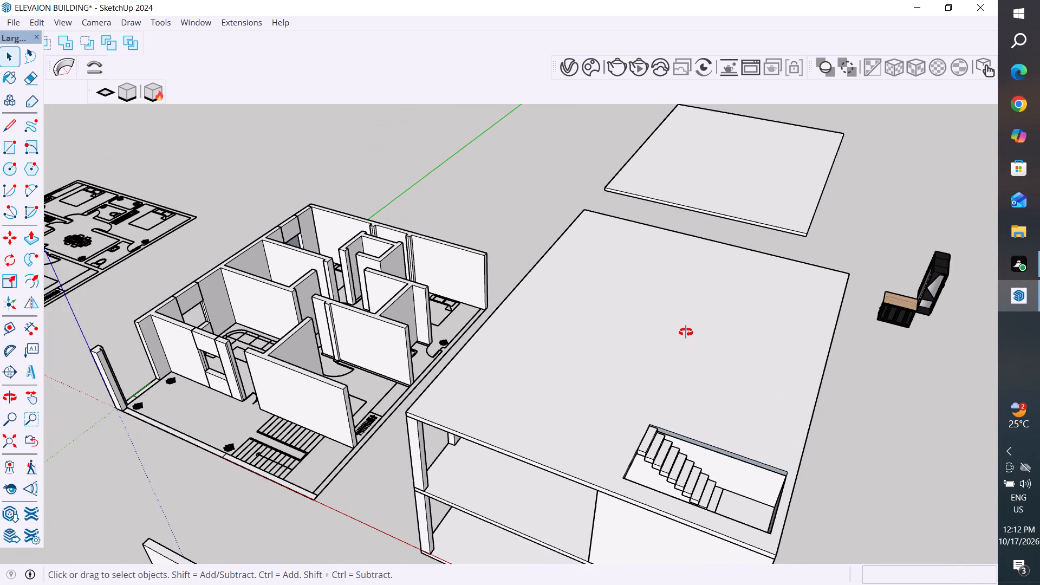
pyautogui.moveTo(686, 332); pyautogui.dragTo(975, 391, button='middle')
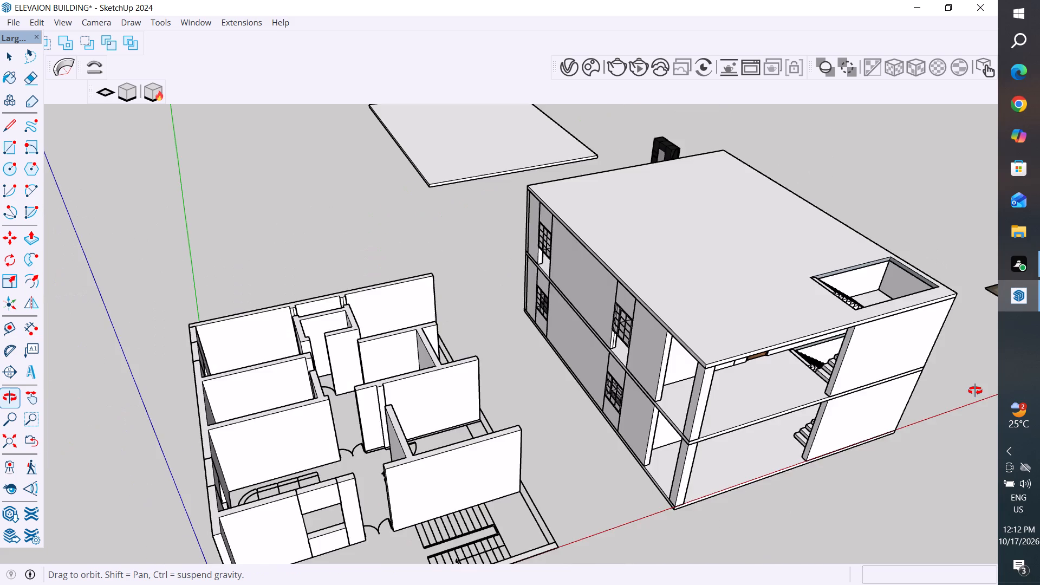
pyautogui.moveTo(975, 391); pyautogui.dragTo(976, 391, button='middle')
pyautogui.scroll(-5, 769, 431)
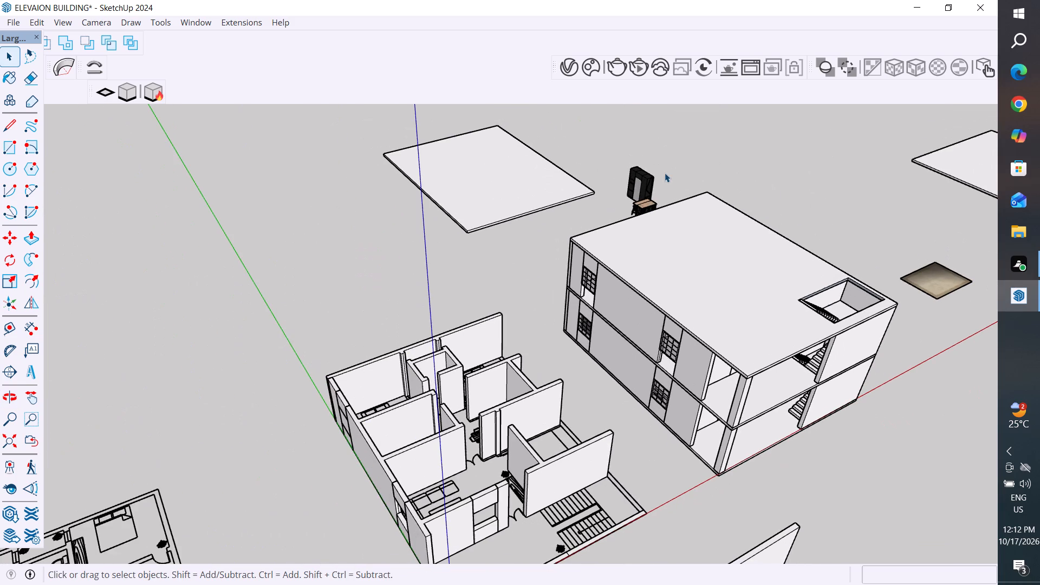
pyautogui.scroll(4, 734, 177)
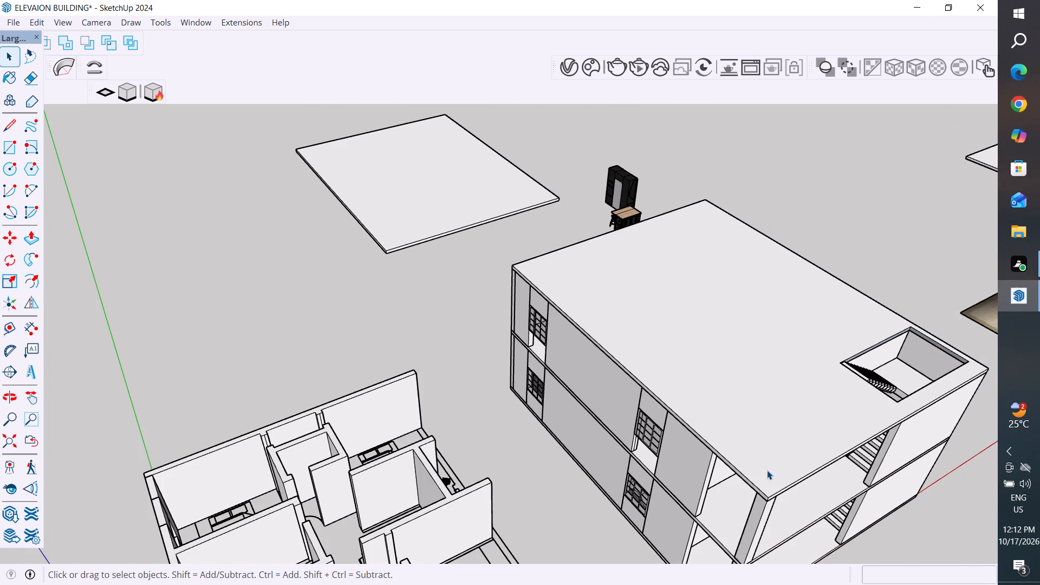
# Explode the upper storey's group so that its roof slab can be handled separately.
pyautogui.click(766, 451)
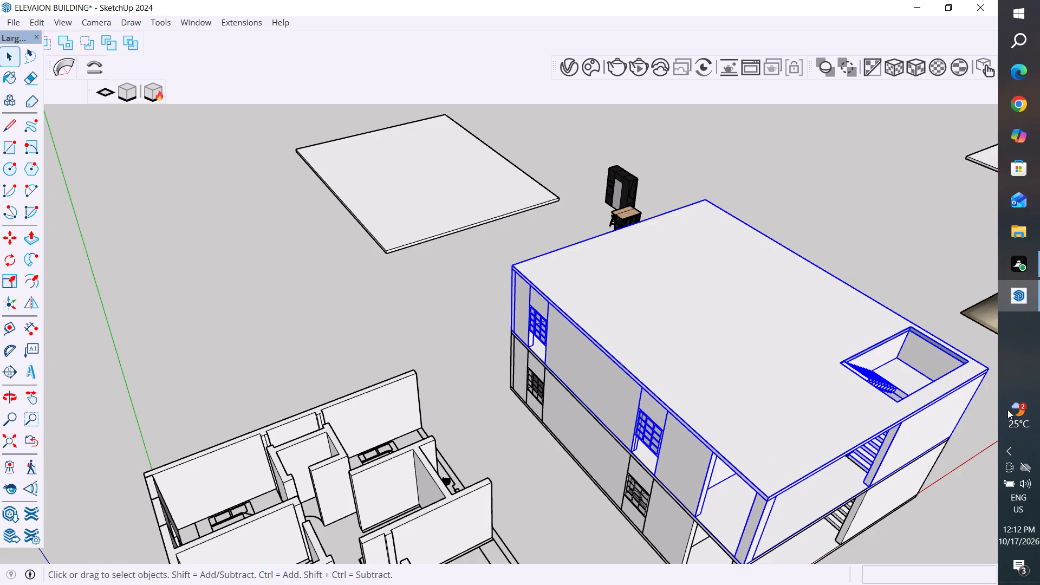
pyautogui.click(847, 205)
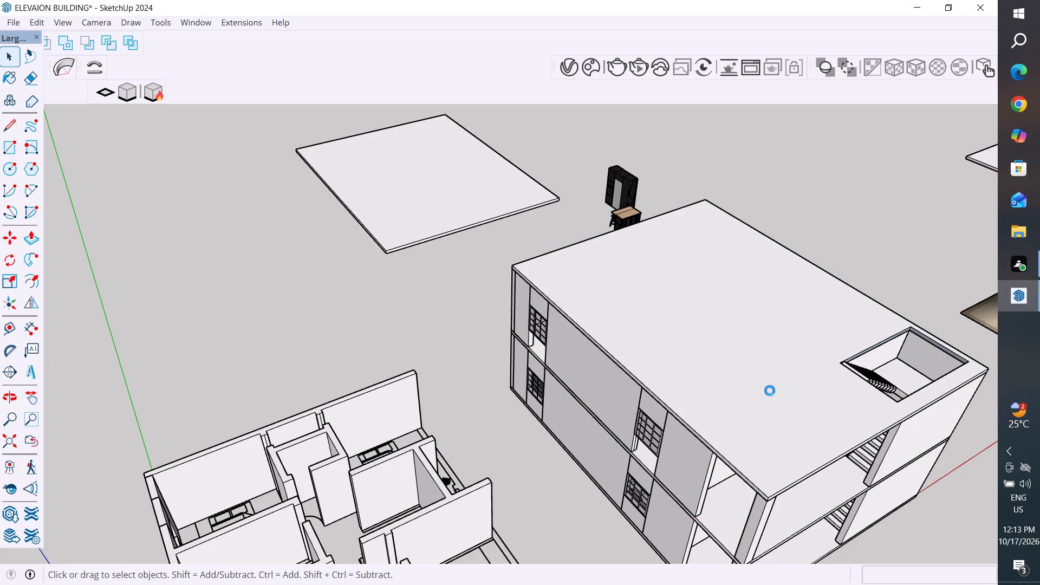
pyautogui.click(770, 391)
pyautogui.rightClick(770, 391)
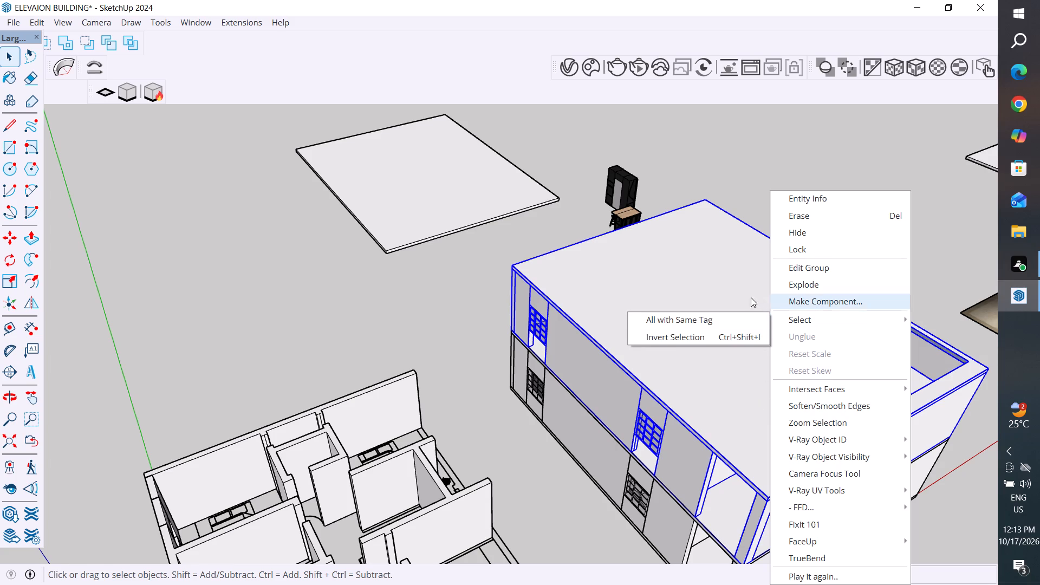
pyautogui.rightClick(666, 263)
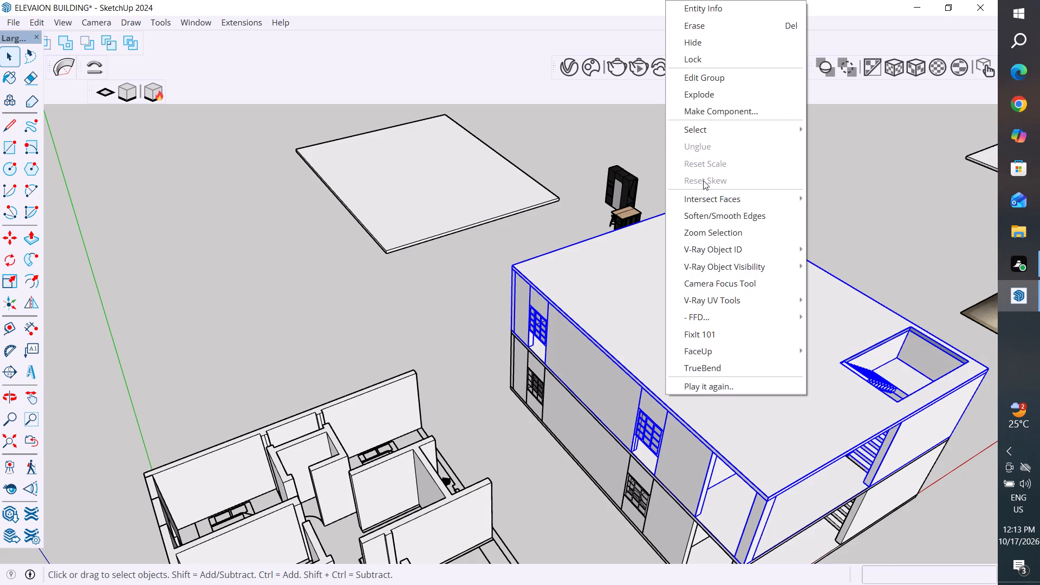
pyautogui.click(742, 90)
pyautogui.click(799, 162)
# Move the roof slab with the stair opening off the upper storey to the open area behind it, about 62' 11 5/16" away.
pyautogui.click(759, 347)
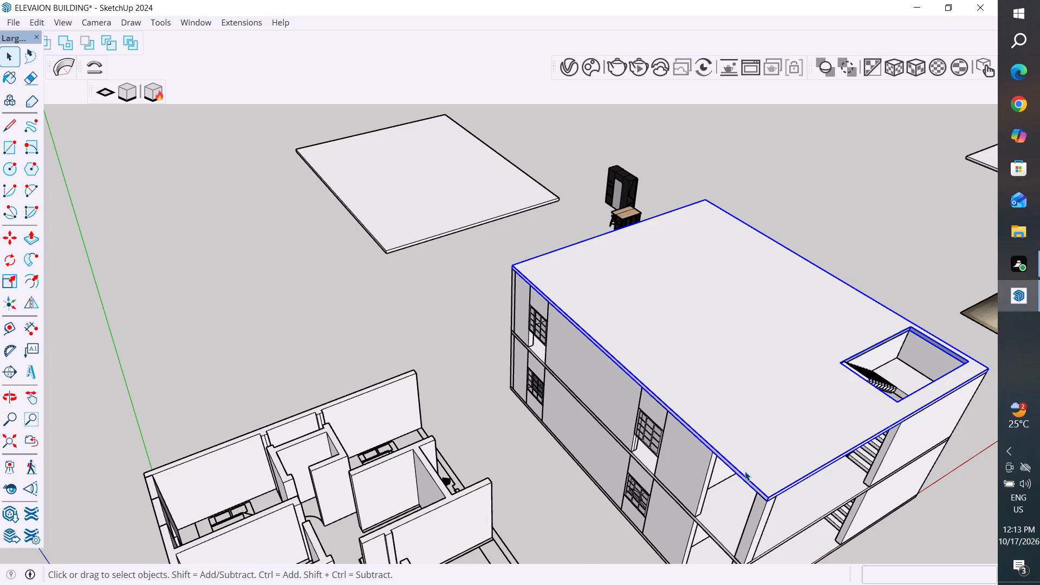
pyautogui.press('m')
pyautogui.click(766, 495)
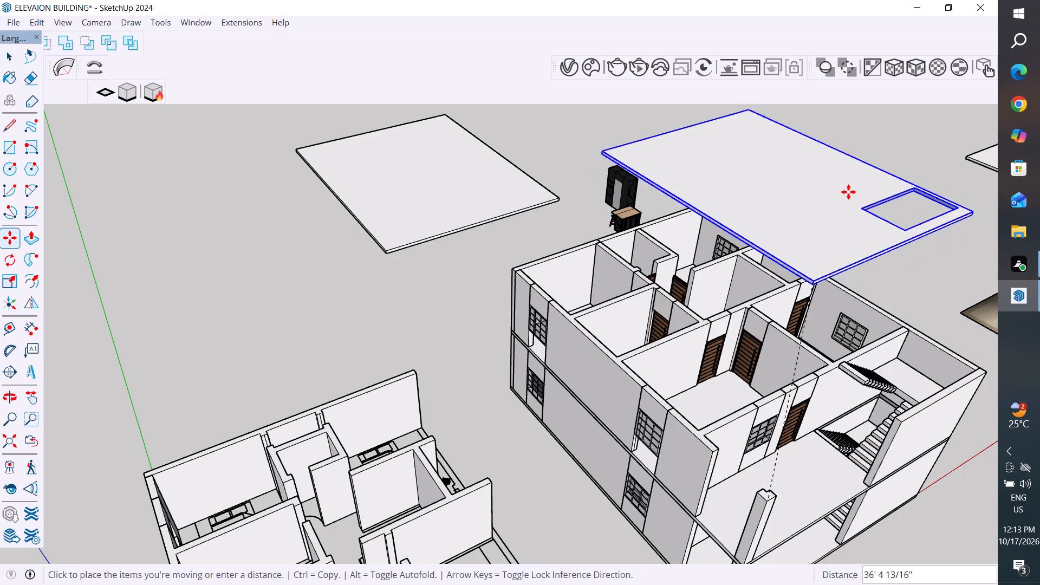
pyautogui.scroll(2, 848, 191)
pyautogui.click(848, 191)
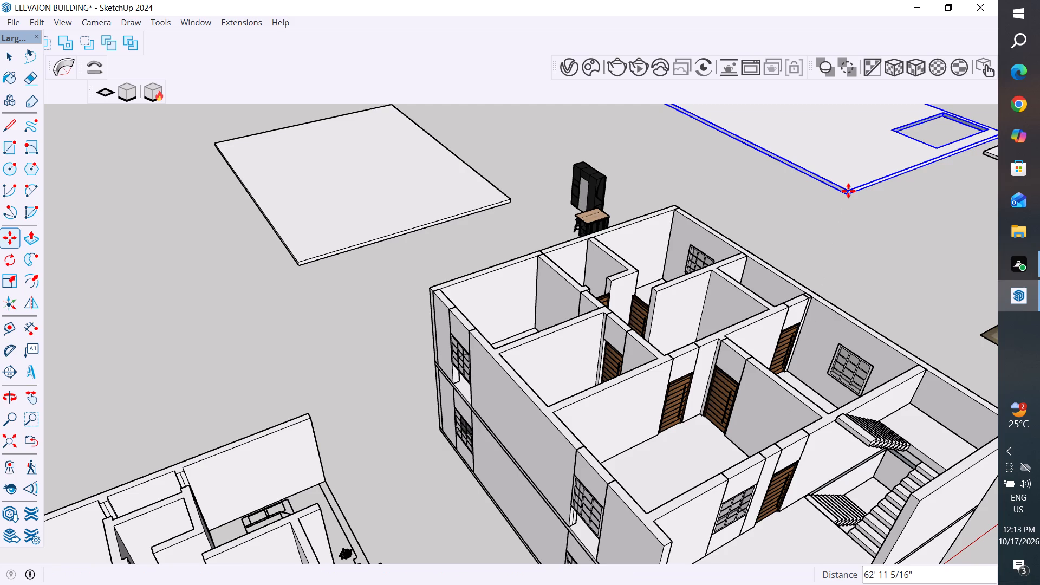
# Examine the open-topped two-storey building together with the loose slabs and the separate storey beside it.
pyautogui.click(4, 56)
pyautogui.click(157, 268)
pyautogui.scroll(-6, 420, 353)
pyautogui.moveTo(449, 362); pyautogui.dragTo(559, 344, button='middle')
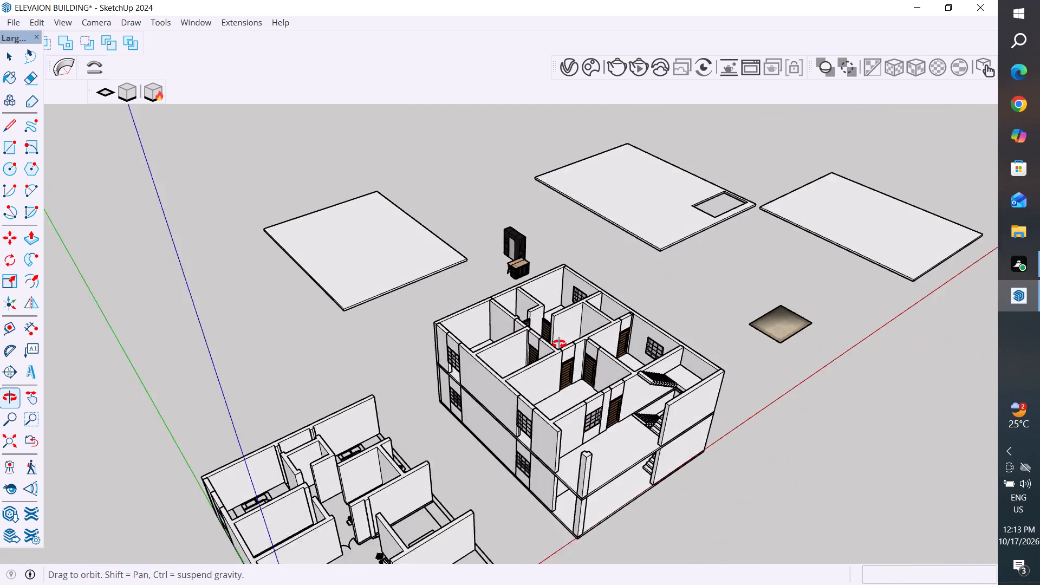
pyautogui.moveTo(559, 344); pyautogui.dragTo(454, 301, button='middle')
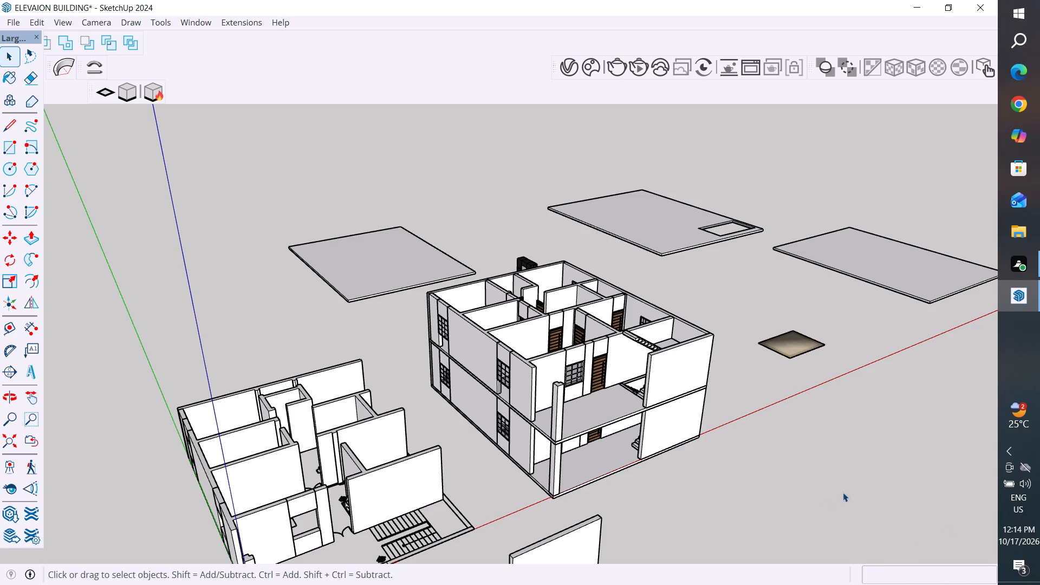
pyautogui.click(772, 456)
pyautogui.scroll(3, 604, 361)
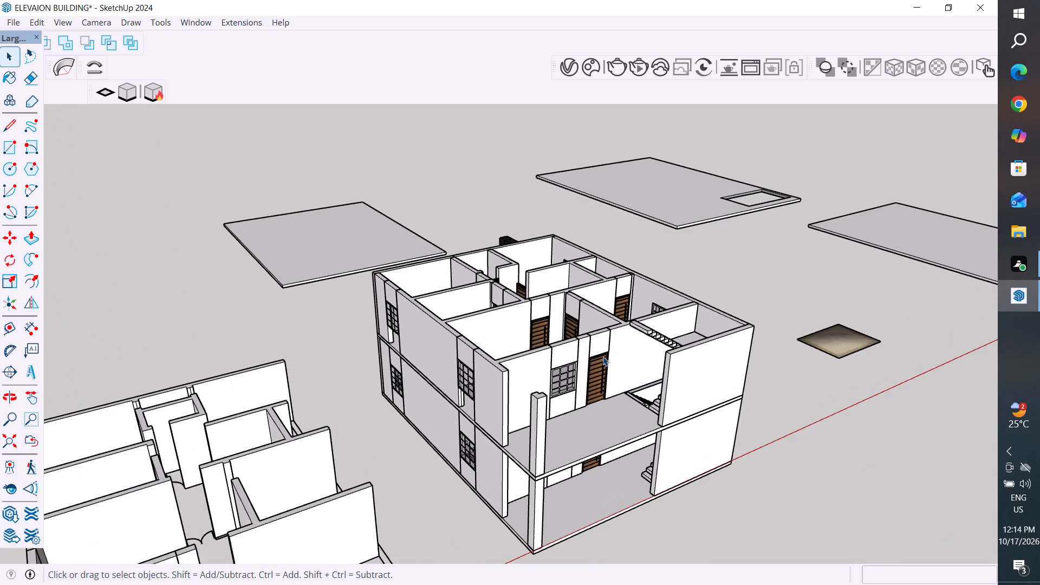
pyautogui.scroll(1, 603, 356)
pyautogui.moveTo(603, 356); pyautogui.dragTo(640, 314, button='middle')
pyautogui.scroll(-4, 853, 218)
pyautogui.moveTo(865, 210); pyautogui.dragTo(798, 285, button='middle')
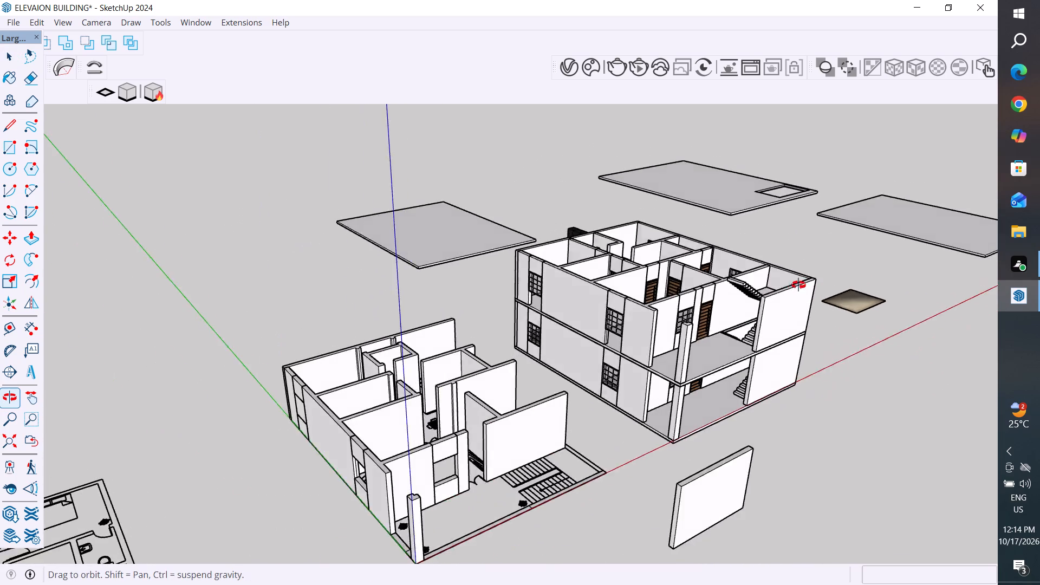
pyautogui.moveTo(798, 285); pyautogui.dragTo(782, 288, button='middle')
pyautogui.scroll(2, 677, 391)
pyautogui.scroll(-4, 727, 291)
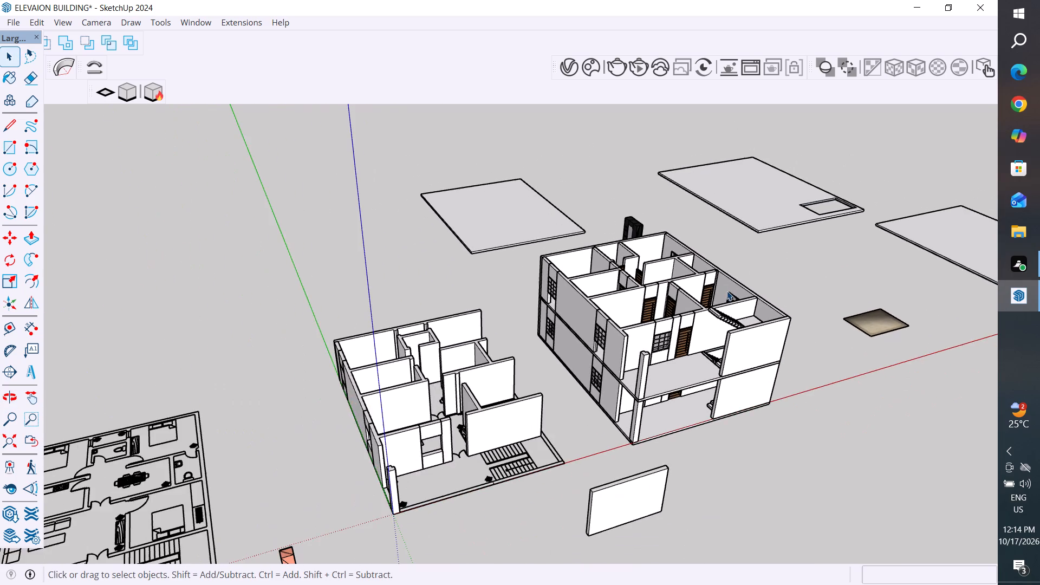
# Examine the upper storey's rooms, internal walls and staircase from above and from the balcony side.
pyautogui.moveTo(727, 291); pyautogui.dragTo(532, 356, button='middle')
pyautogui.scroll(1, 544, 470)
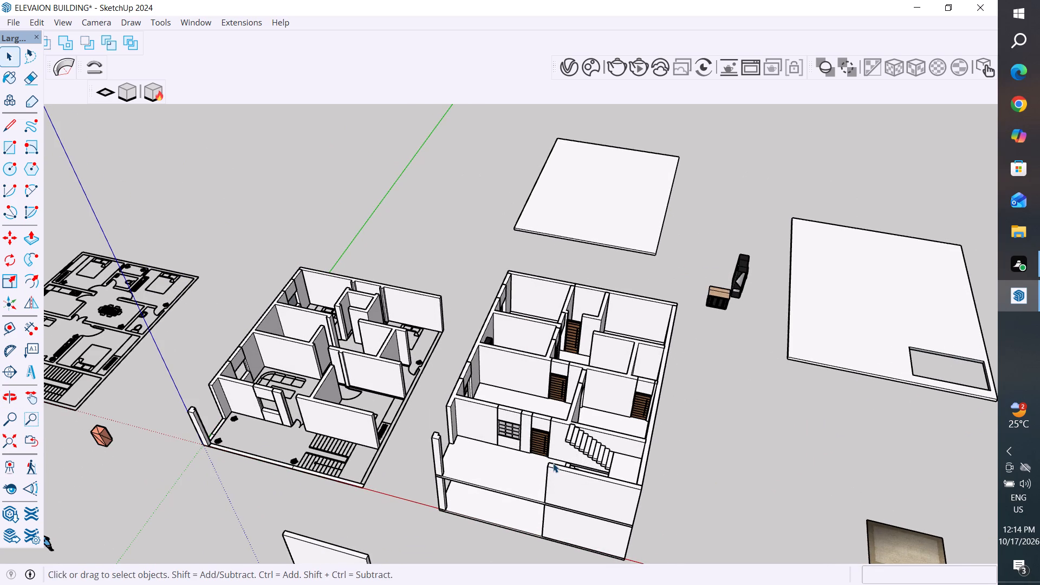
pyautogui.moveTo(623, 405); pyautogui.dragTo(693, 391, button='middle')
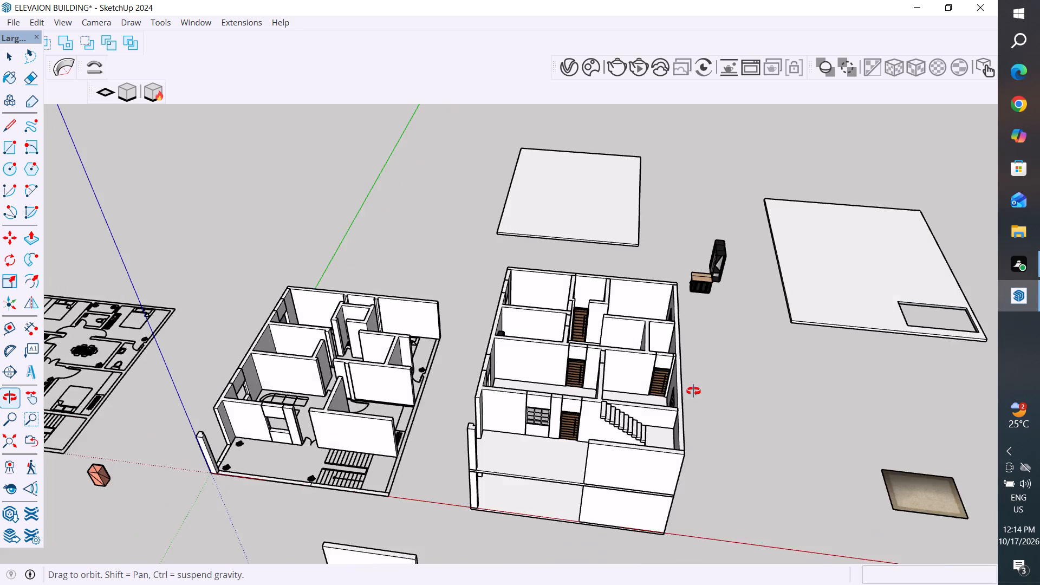
pyautogui.moveTo(693, 391); pyautogui.dragTo(813, 433, button='middle')
pyautogui.scroll(1, 738, 365)
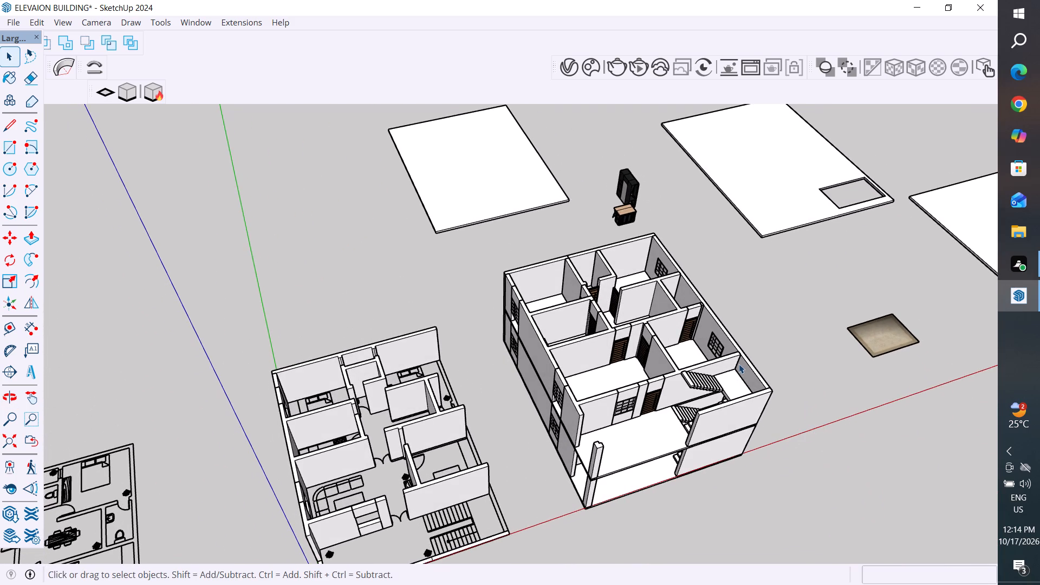
pyautogui.scroll(3, 741, 363)
pyautogui.click(791, 320)
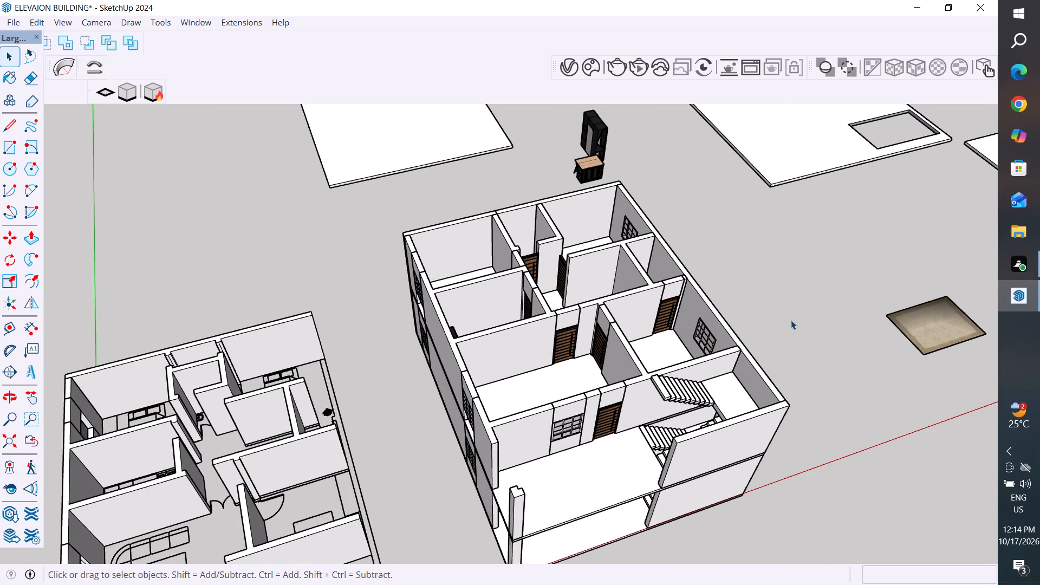
pyautogui.scroll(-4, 731, 428)
pyautogui.moveTo(769, 411); pyautogui.dragTo(637, 328, button='middle')
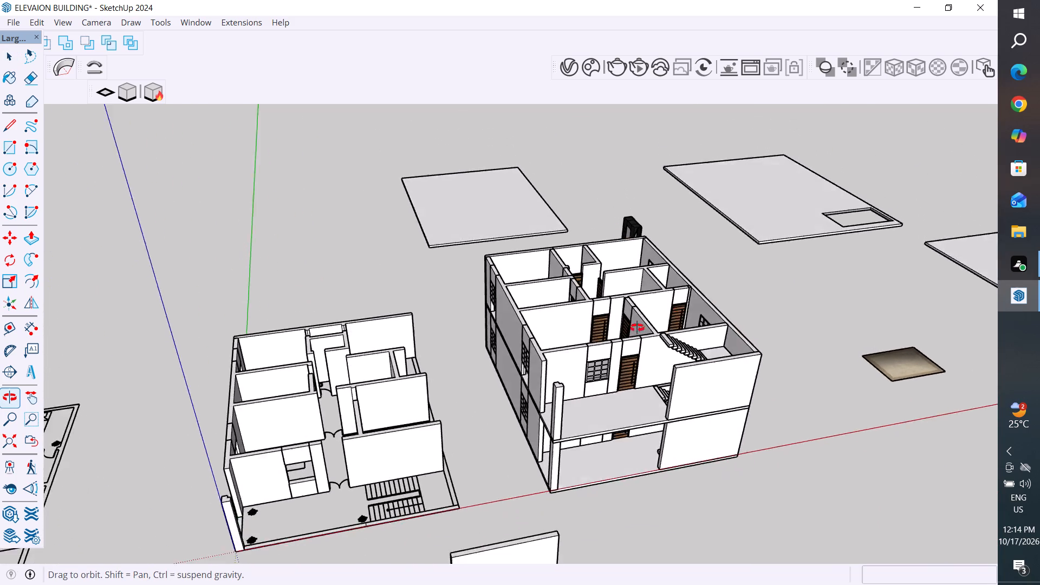
pyautogui.moveTo(637, 328); pyautogui.dragTo(685, 422, button='middle')
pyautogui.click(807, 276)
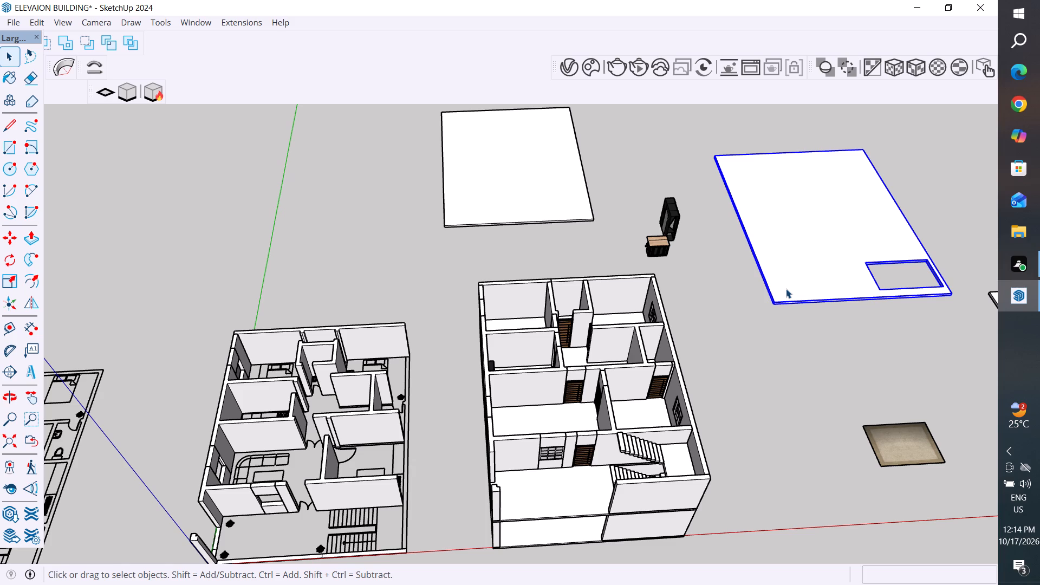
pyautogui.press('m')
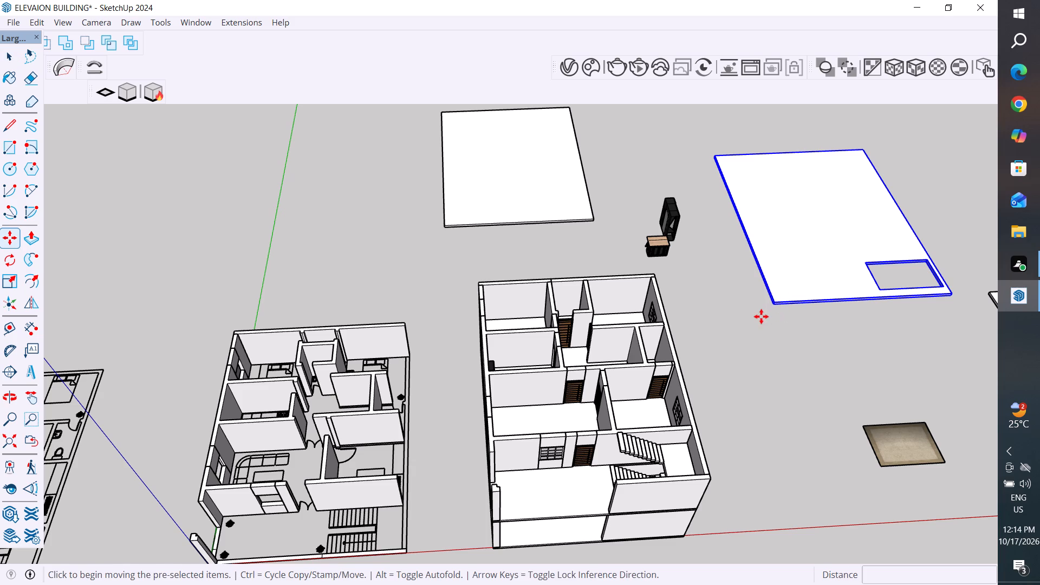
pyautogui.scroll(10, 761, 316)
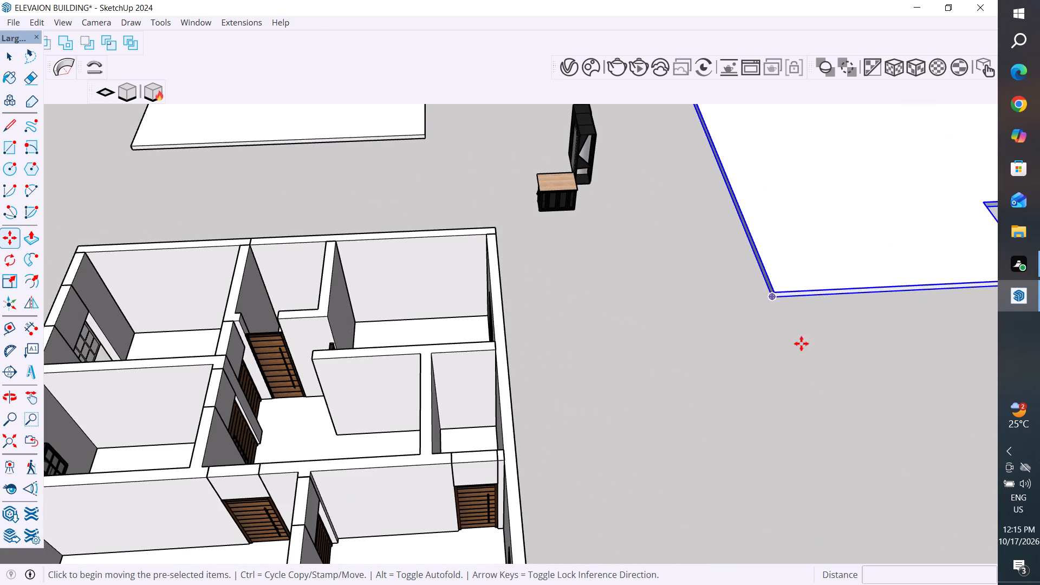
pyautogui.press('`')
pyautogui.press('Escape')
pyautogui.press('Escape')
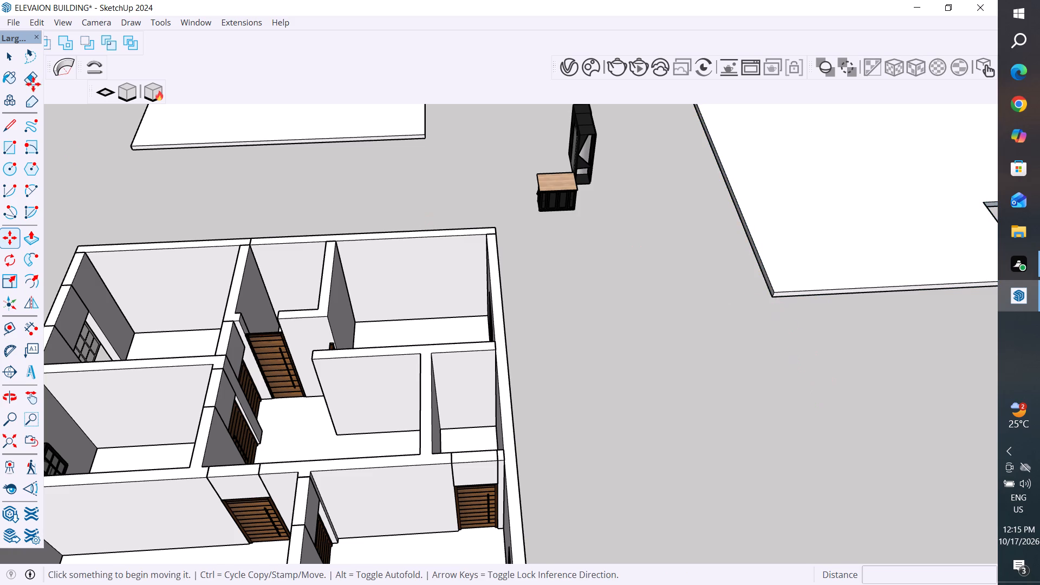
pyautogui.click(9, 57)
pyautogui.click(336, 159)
# Examine the balcony fronts of both storeys and the layout of the loose slabs behind the building.
pyautogui.scroll(-11, 883, 406)
pyautogui.moveTo(794, 407); pyautogui.dragTo(805, 304, button='middle')
pyautogui.scroll(2, 718, 415)
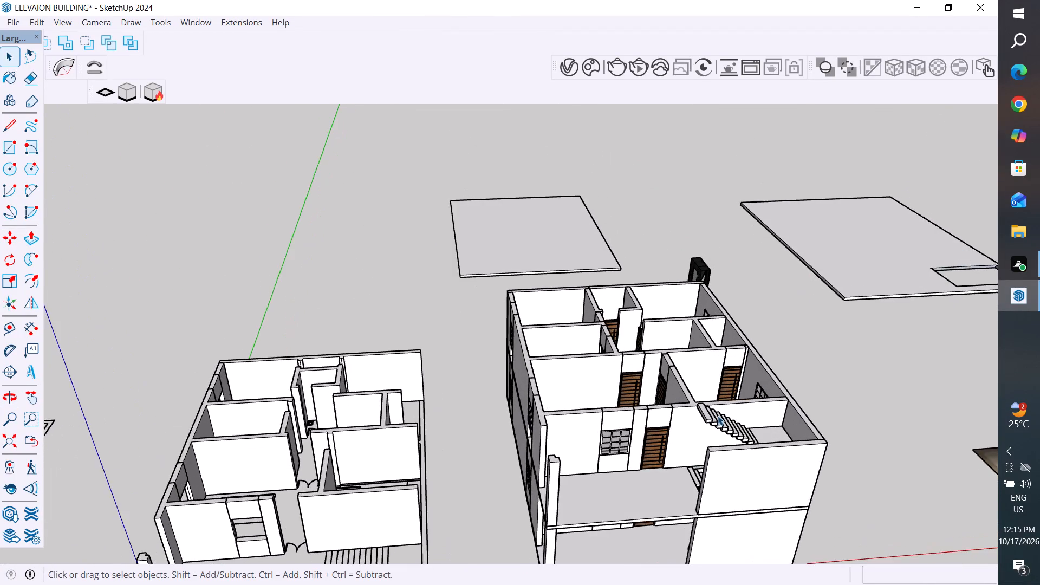
pyautogui.scroll(-5, 583, 440)
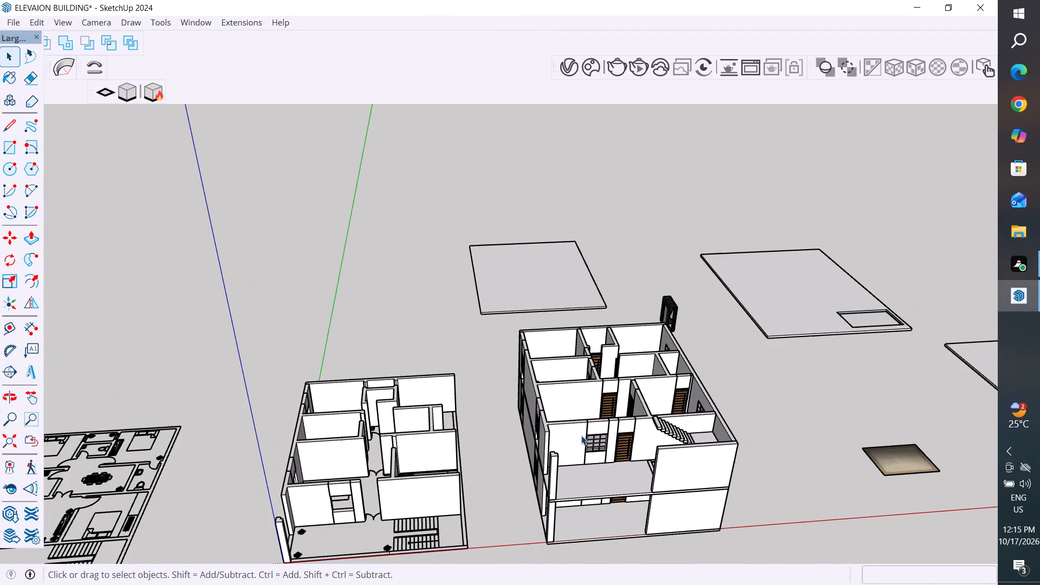
pyautogui.scroll(2, 620, 523)
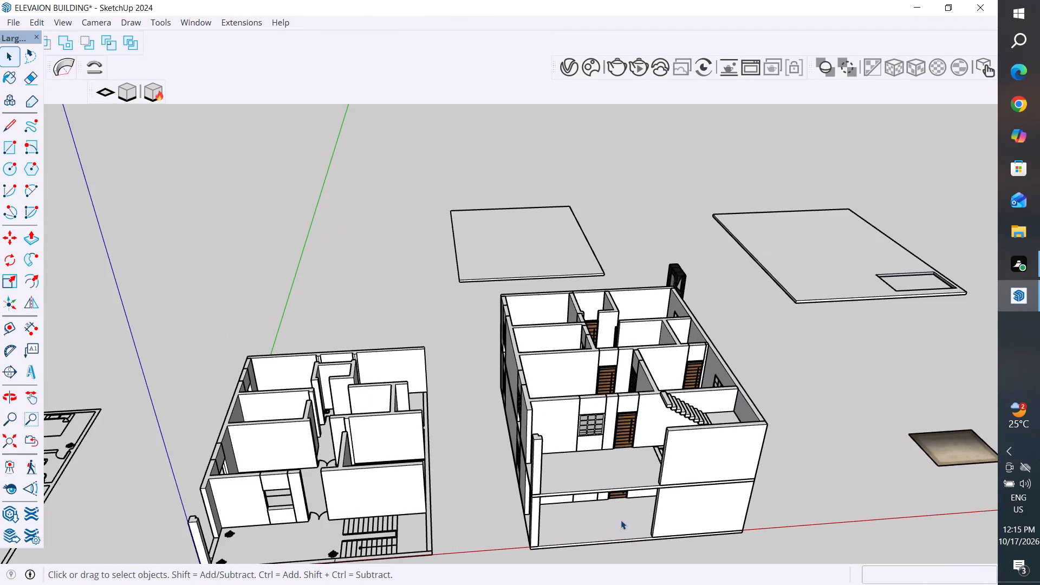
pyautogui.moveTo(637, 429); pyautogui.dragTo(645, 304, button='middle')
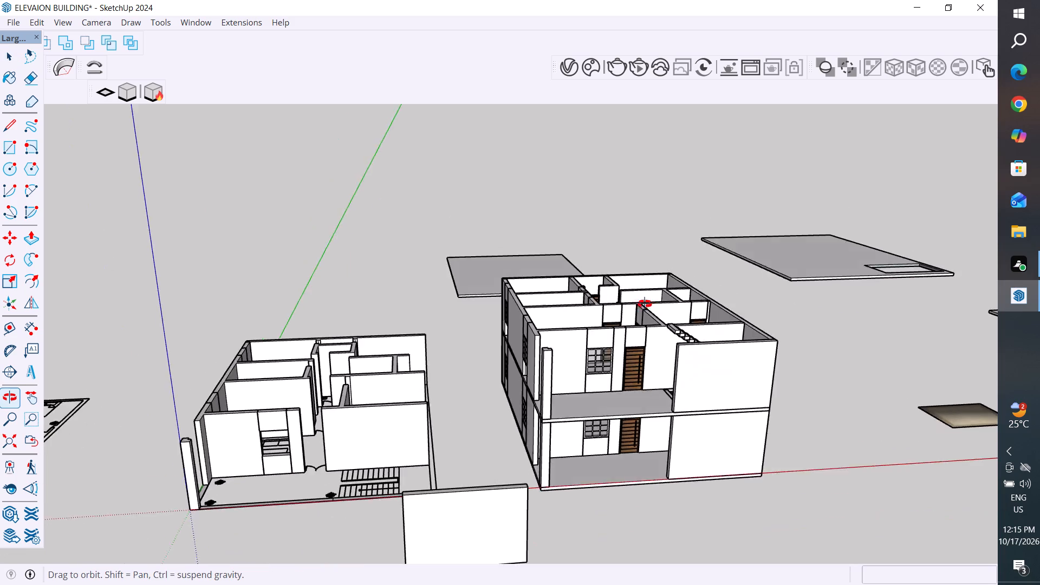
pyautogui.moveTo(645, 304); pyautogui.dragTo(681, 415, button='middle')
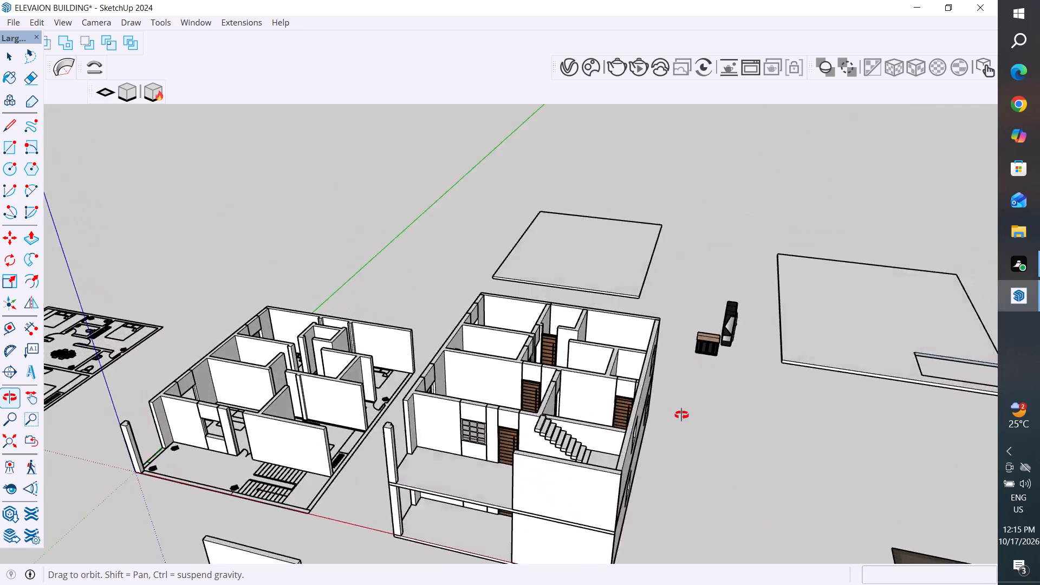
pyautogui.moveTo(681, 415); pyautogui.dragTo(778, 410, button='middle')
pyautogui.click(885, 425)
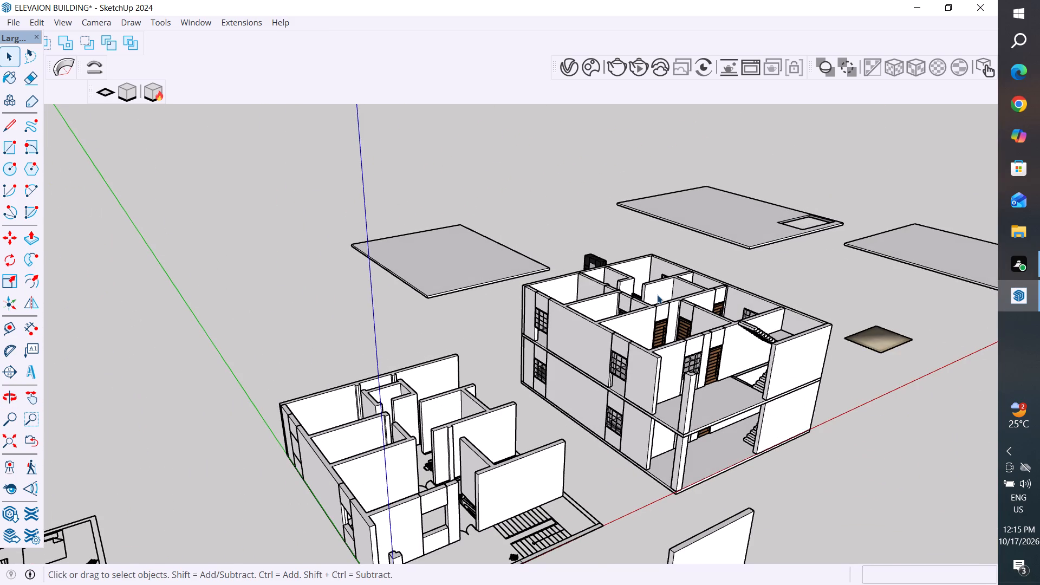
# Examine the upper storey's room layout, doors, windows and stair area from above.
pyautogui.moveTo(648, 289); pyautogui.dragTo(649, 389, button='middle')
pyautogui.scroll(3, 729, 343)
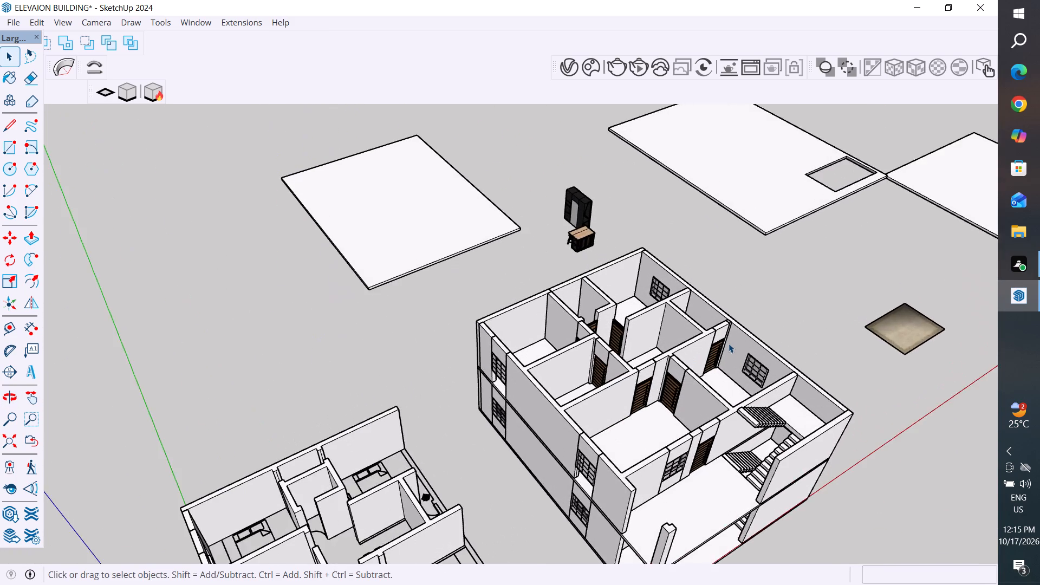
pyautogui.scroll(1, 729, 343)
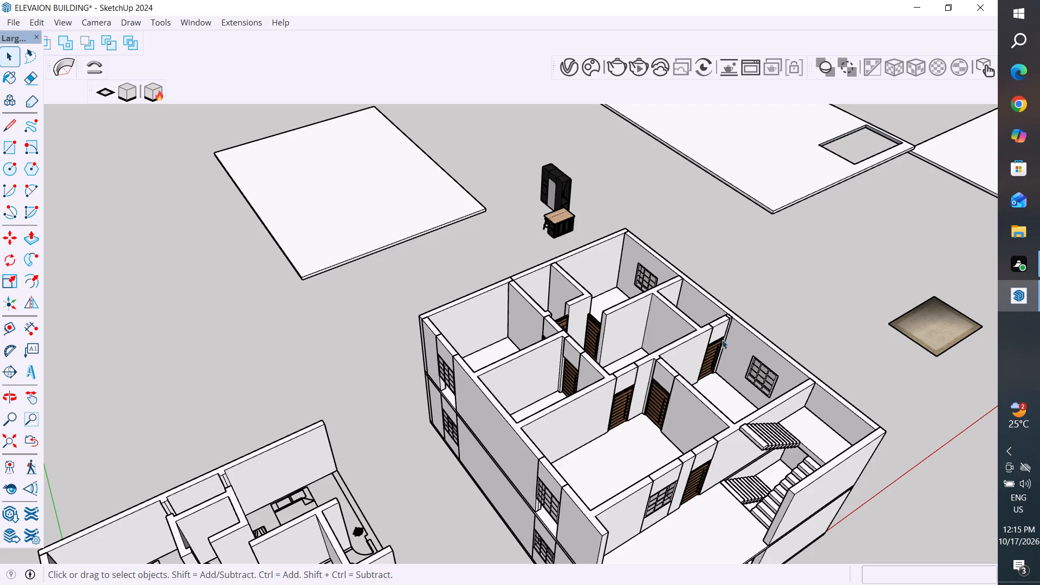
pyautogui.scroll(-4, 648, 348)
pyautogui.press('Escape')
pyautogui.press('Escape')
pyautogui.click(847, 485)
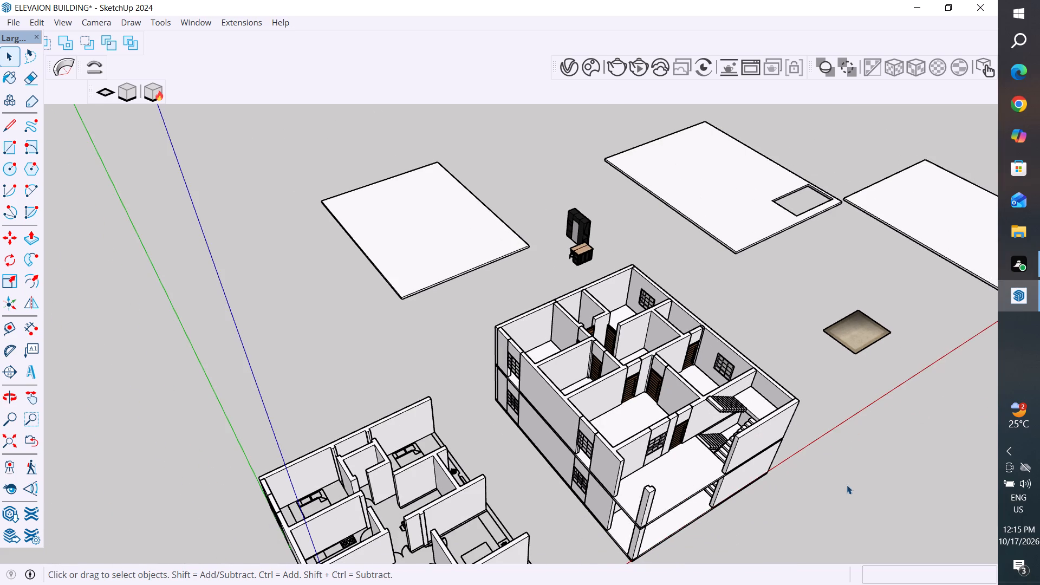
pyautogui.moveTo(829, 461); pyautogui.dragTo(827, 426, button='middle')
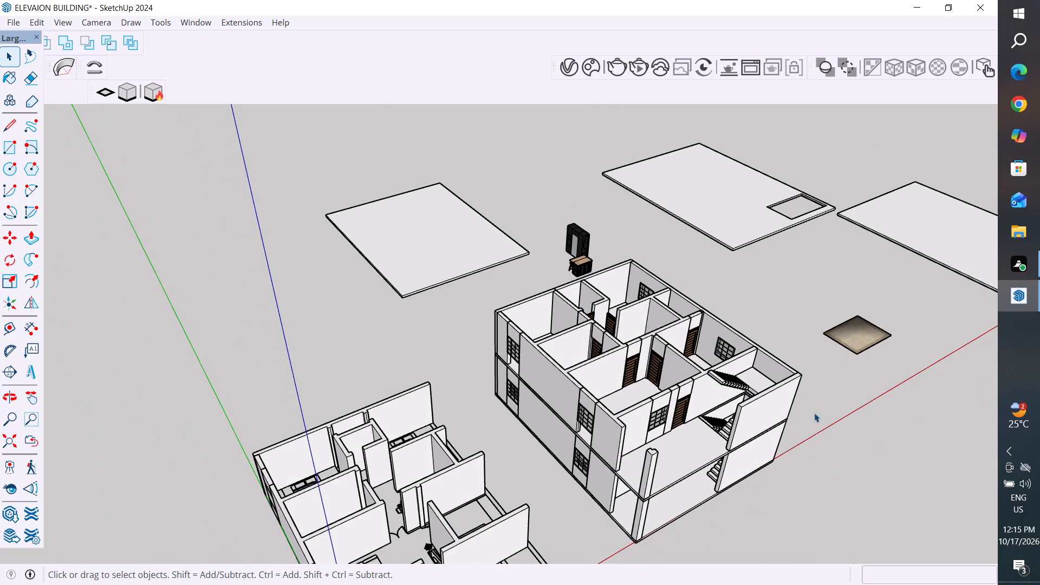
pyautogui.scroll(2, 814, 413)
pyautogui.moveTo(814, 410); pyautogui.dragTo(833, 410, button='middle')
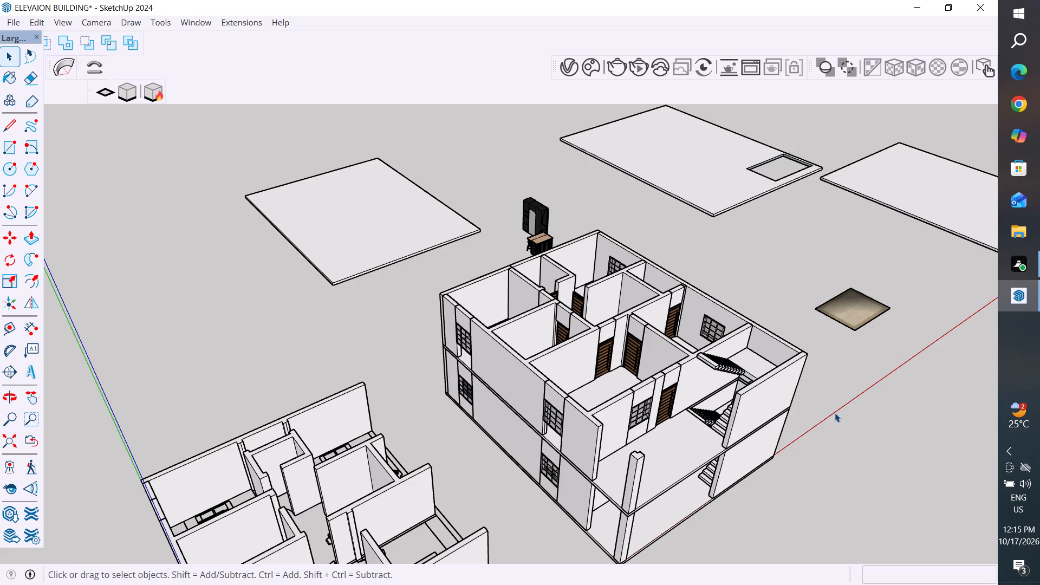
pyautogui.click(868, 448)
# Move the dark cabinet and wood-topped desk about 43' 3 5/8" away from the building, beyond the loose slab without an opening.
pyautogui.moveTo(504, 265); pyautogui.dragTo(648, 294, button='middle')
pyautogui.scroll(3, 463, 204)
pyautogui.moveTo(495, 176); pyautogui.dragTo(426, 287)
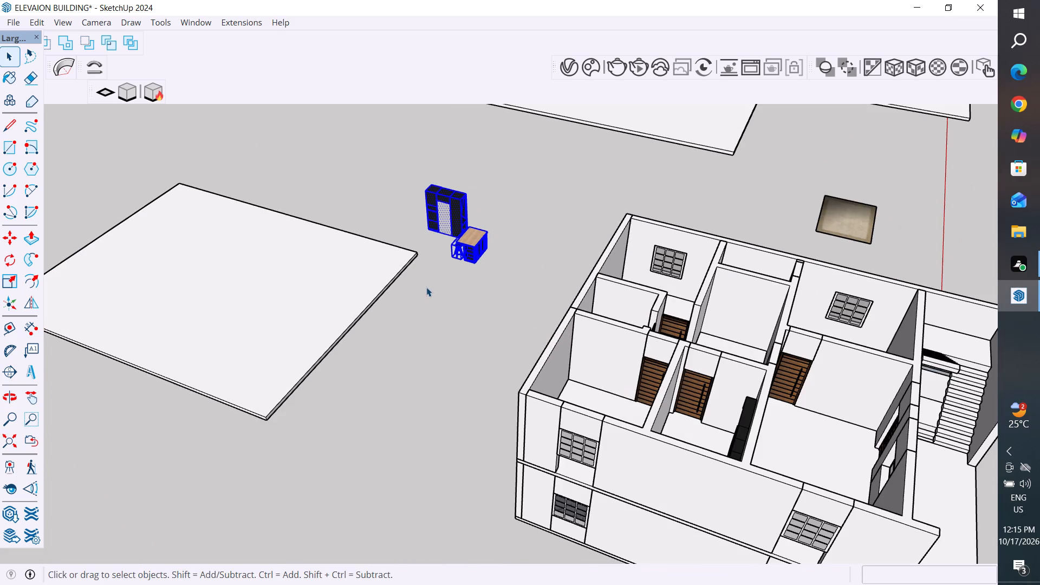
pyautogui.press('m')
pyautogui.click(475, 265)
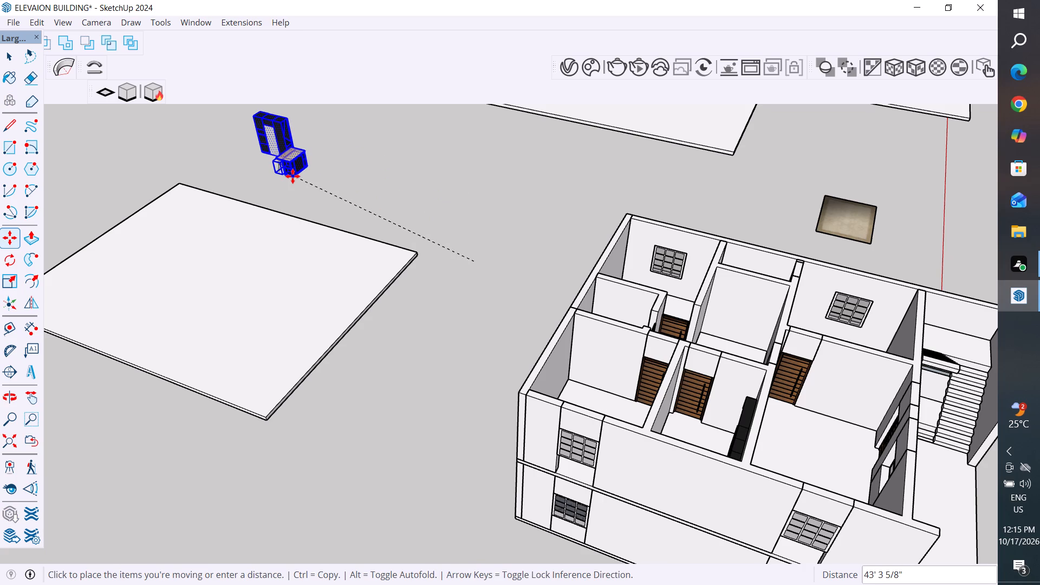
pyautogui.click(292, 176)
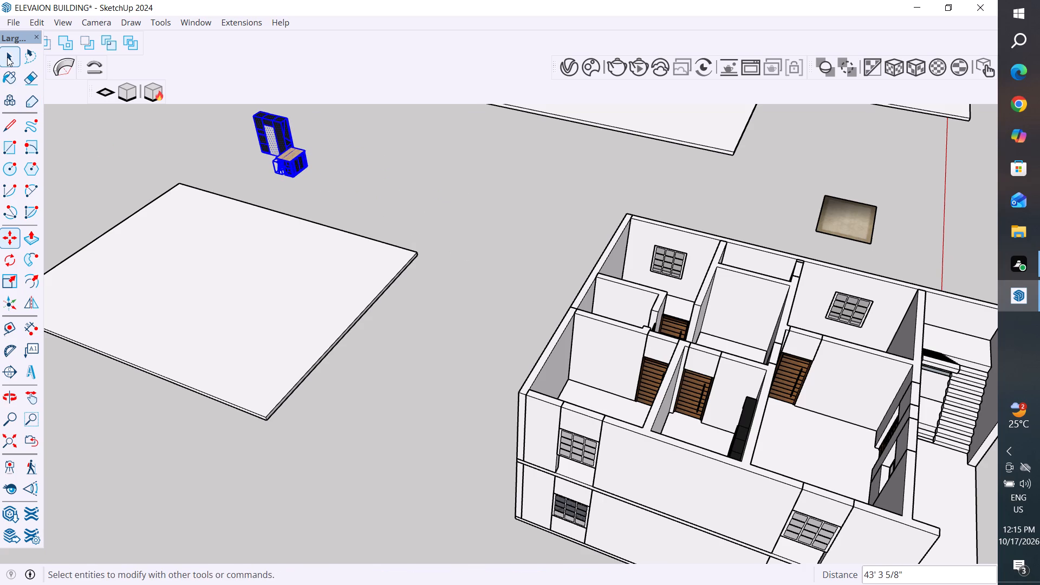
pyautogui.click(7, 57)
pyautogui.click(386, 187)
# Select the detached roof slab with the stair opening and examine it against the open-topped two-storey building.
pyautogui.scroll(-5, 497, 391)
pyautogui.scroll(-4, 859, 324)
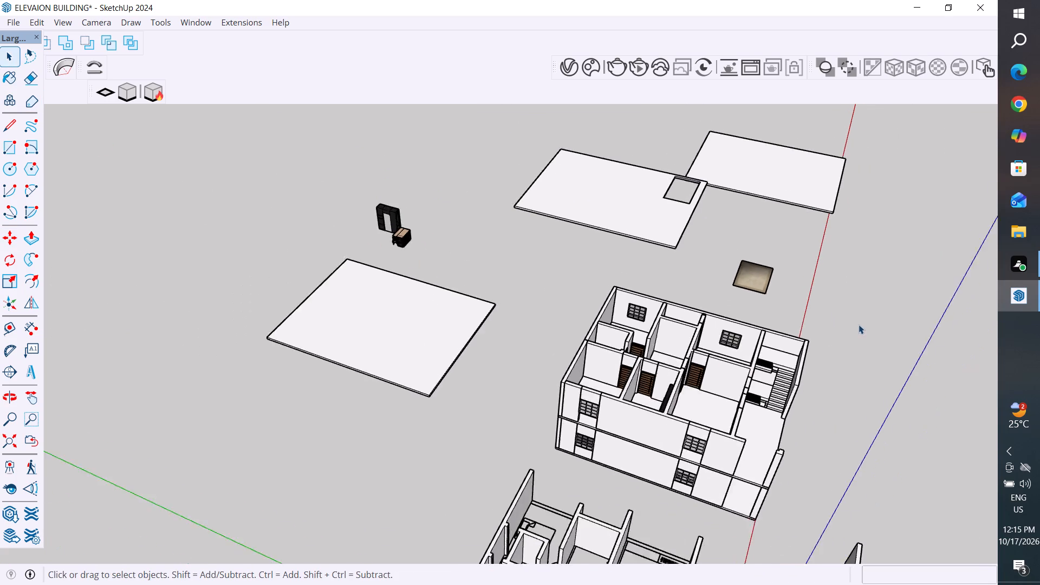
pyautogui.moveTo(904, 340); pyautogui.dragTo(714, 262, button='middle')
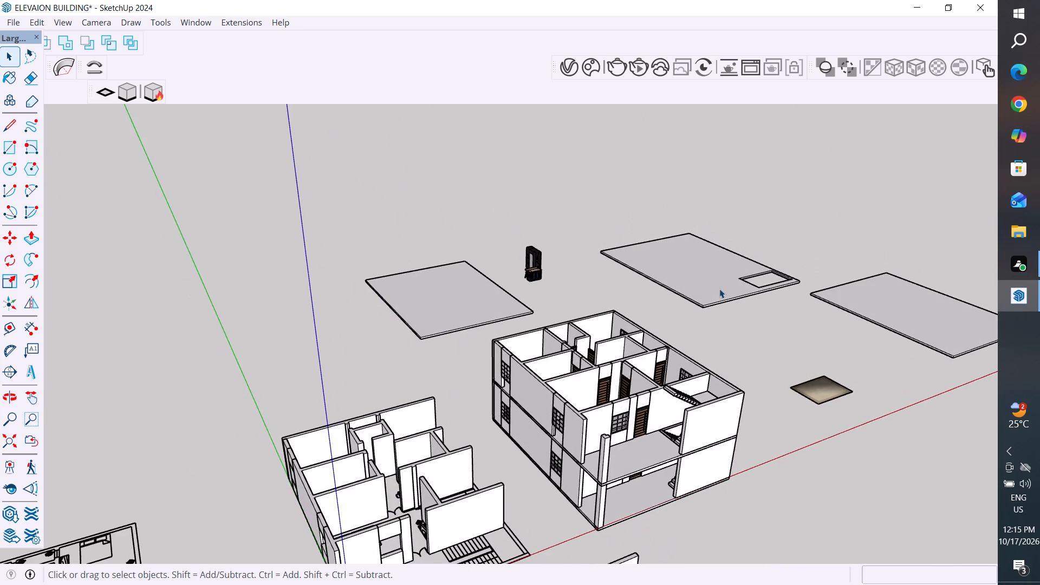
pyautogui.scroll(2, 719, 284)
pyautogui.click(724, 281)
pyautogui.scroll(3, 731, 346)
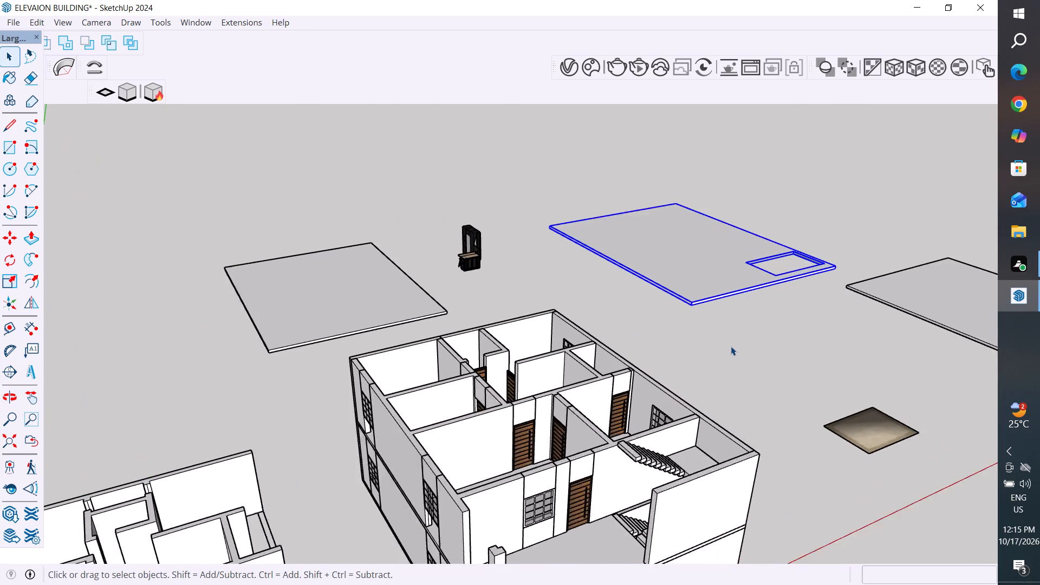
pyautogui.scroll(-5, 768, 322)
pyautogui.moveTo(769, 474); pyautogui.dragTo(757, 465, button='middle')
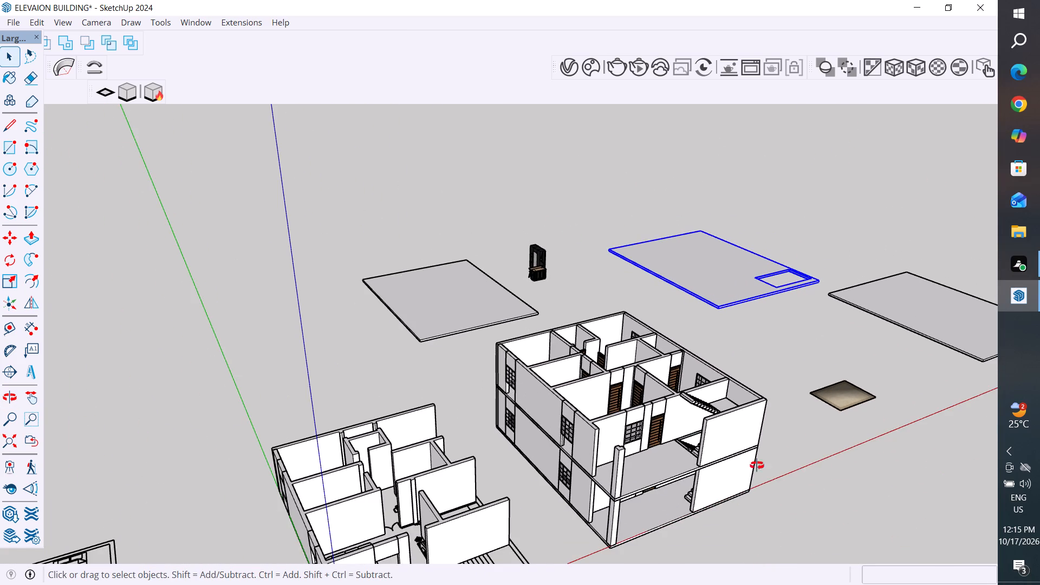
pyautogui.moveTo(757, 465); pyautogui.dragTo(742, 390, button='middle')
pyautogui.scroll(3, 719, 291)
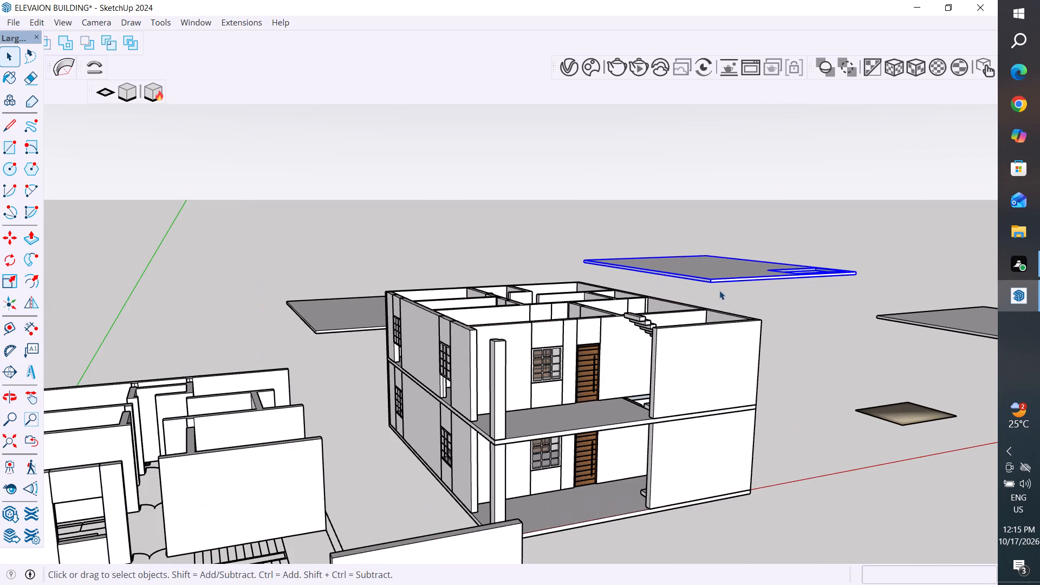
pyautogui.moveTo(812, 351); pyautogui.dragTo(821, 380, button='middle')
pyautogui.scroll(-3, 861, 317)
pyautogui.moveTo(908, 312); pyautogui.dragTo(908, 321, button='middle')
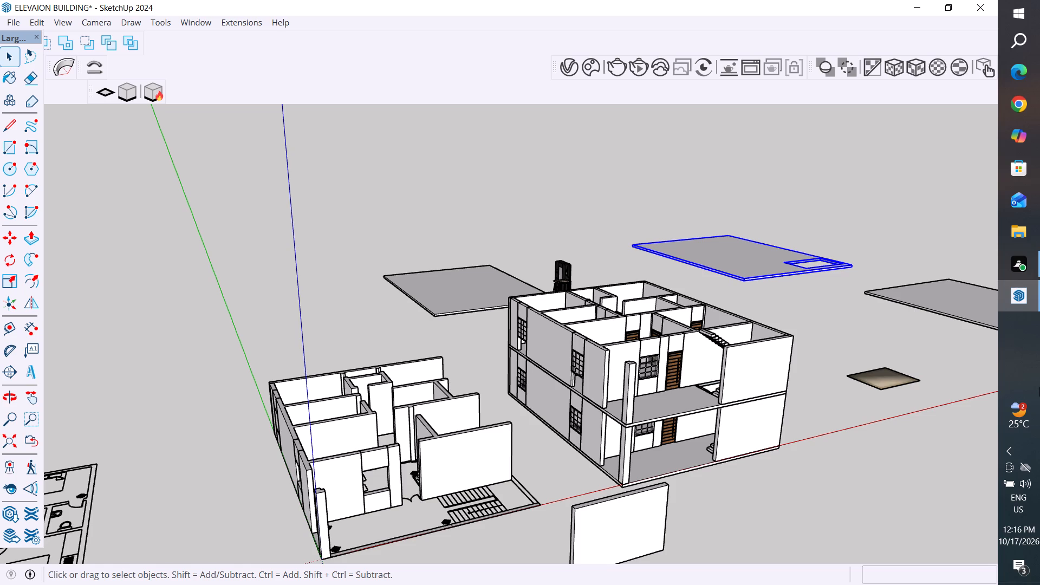
# Examine the open-topped building's upper rooms, stair area and front balcony corner from several angles.
pyautogui.click(602, 204)
pyautogui.scroll(2, 748, 317)
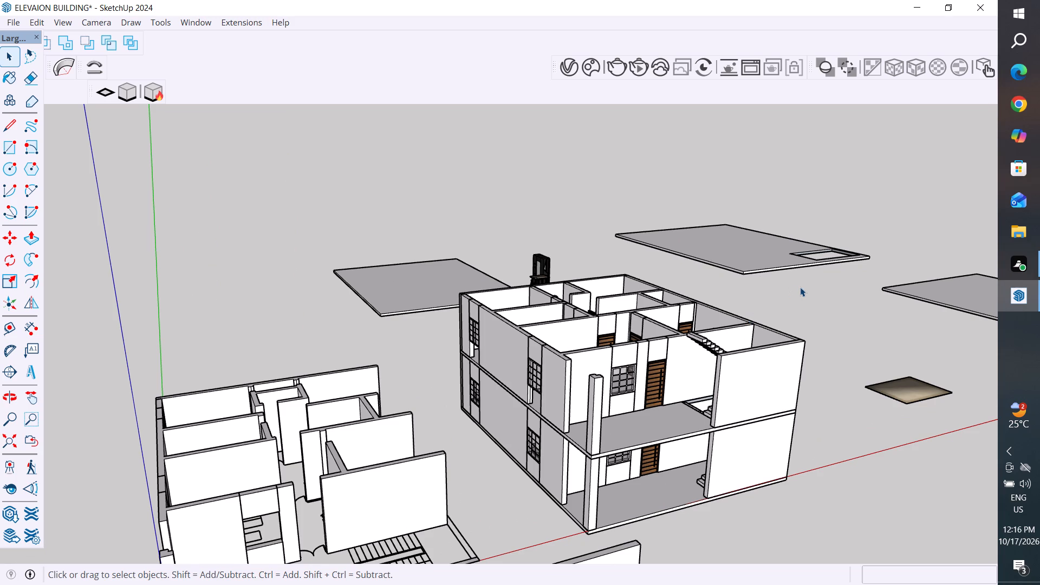
pyautogui.scroll(1, 745, 271)
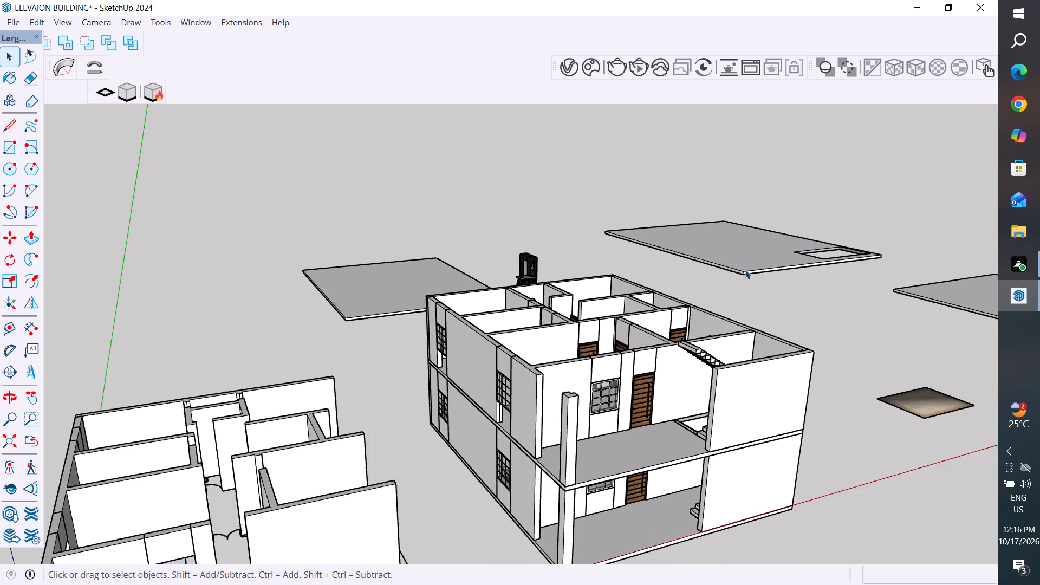
pyautogui.scroll(2, 745, 270)
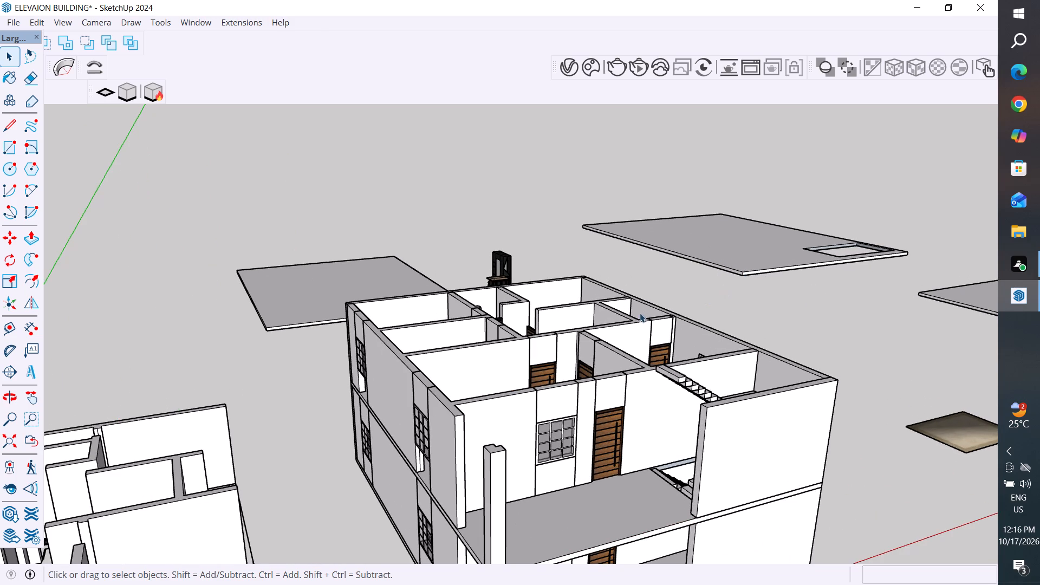
pyautogui.moveTo(638, 317); pyautogui.dragTo(639, 408, button='middle')
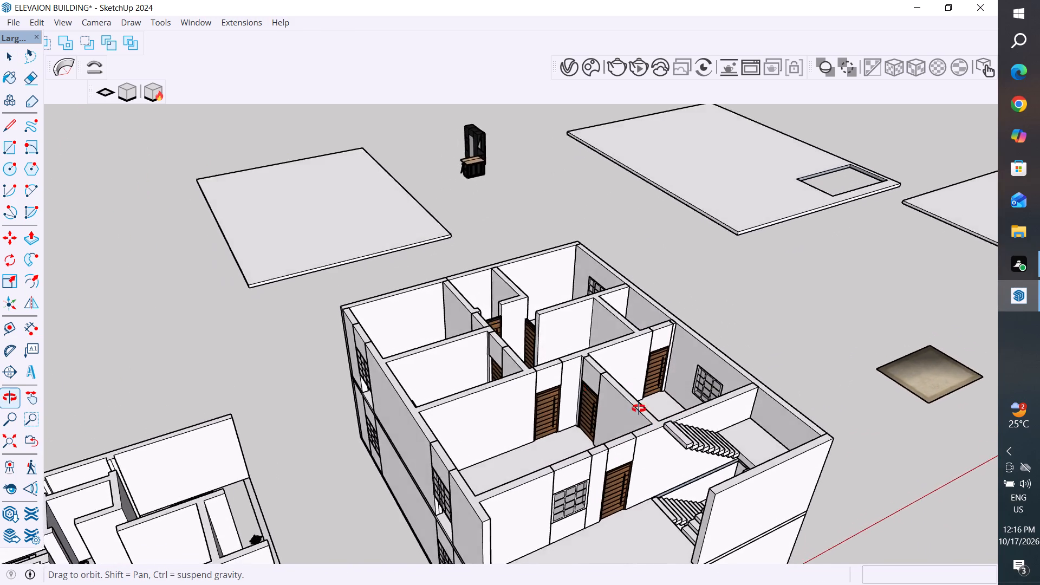
pyautogui.moveTo(639, 408); pyautogui.dragTo(415, 484, button='middle')
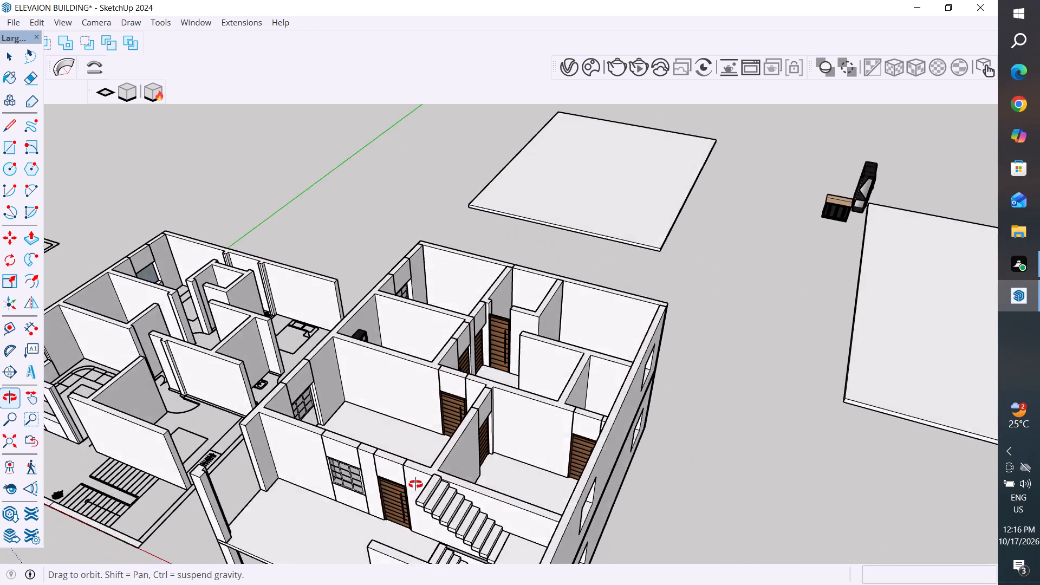
pyautogui.moveTo(415, 484); pyautogui.dragTo(535, 517, button='middle')
pyautogui.moveTo(470, 339); pyautogui.dragTo(746, 378, button='middle')
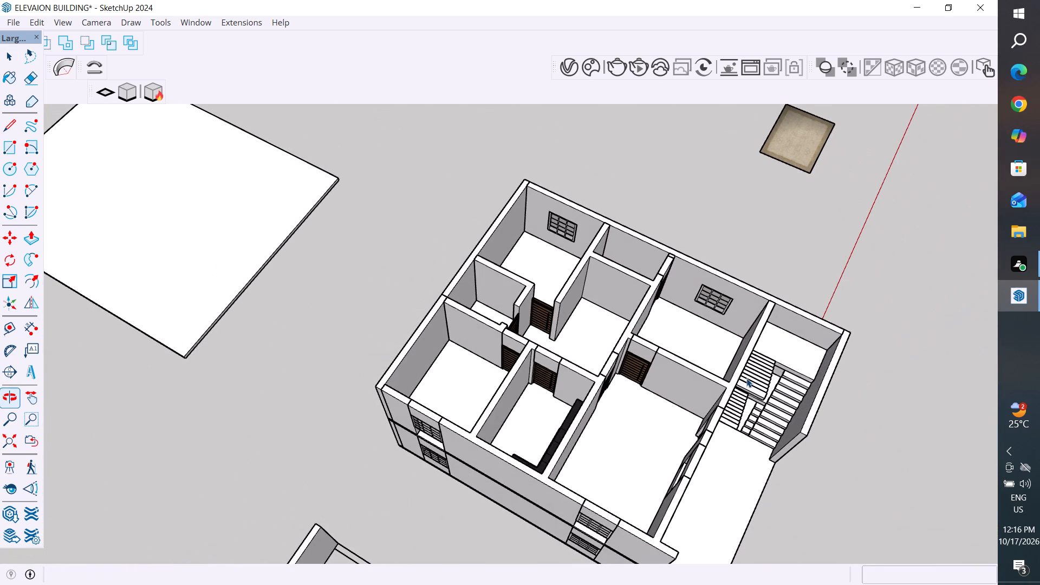
pyautogui.moveTo(708, 323); pyautogui.dragTo(658, 250, button='middle')
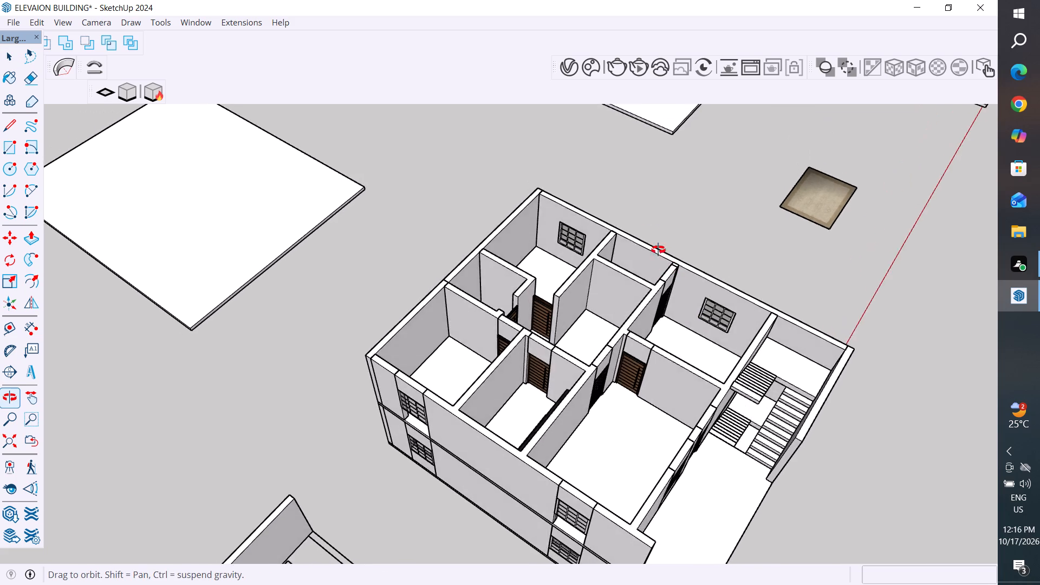
pyautogui.moveTo(658, 250); pyautogui.dragTo(562, 143, button='middle')
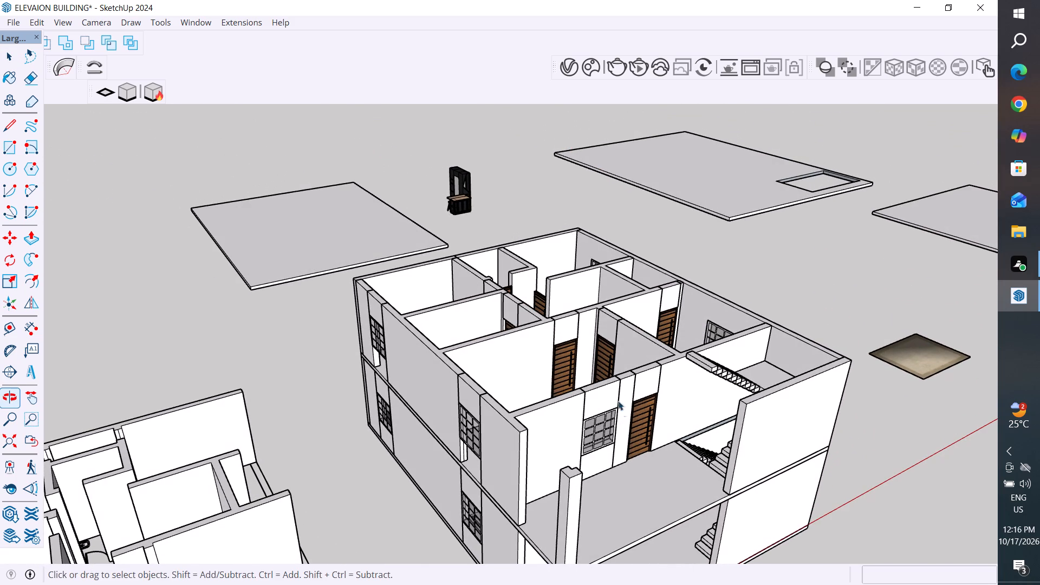
pyautogui.click(535, 444)
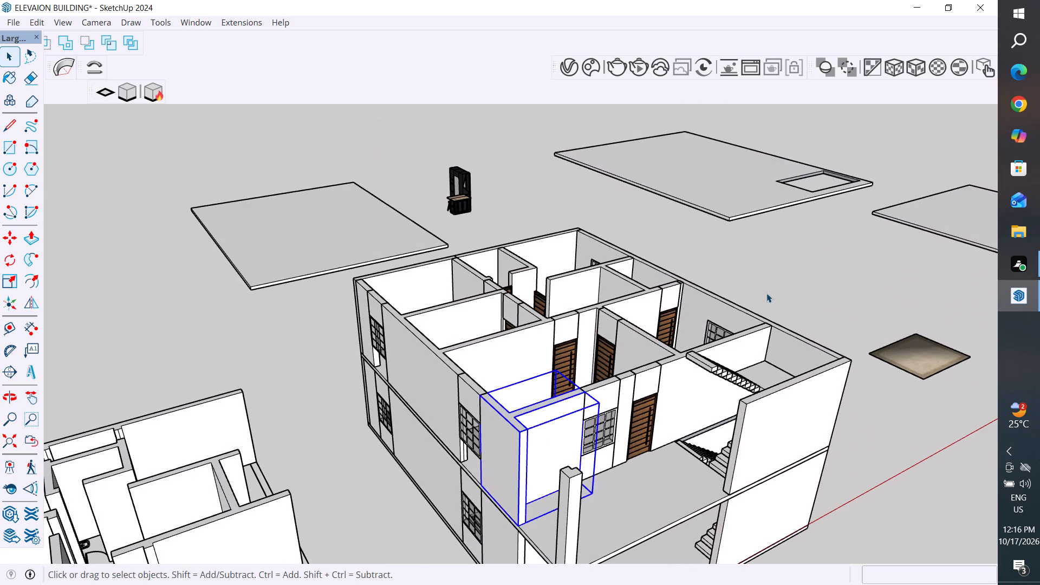
pyautogui.click(767, 290)
pyautogui.moveTo(688, 395); pyautogui.dragTo(698, 358, button='middle')
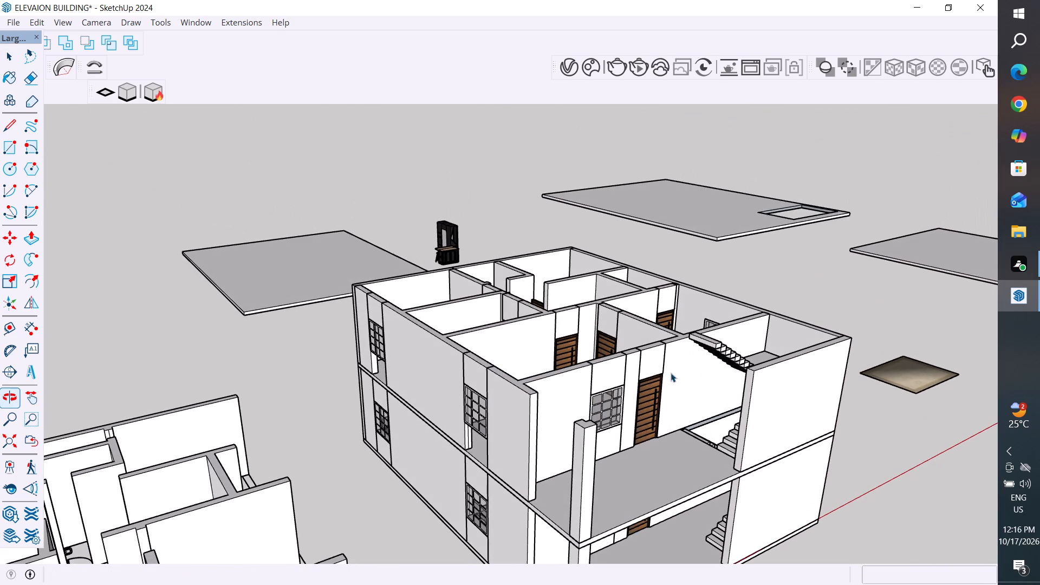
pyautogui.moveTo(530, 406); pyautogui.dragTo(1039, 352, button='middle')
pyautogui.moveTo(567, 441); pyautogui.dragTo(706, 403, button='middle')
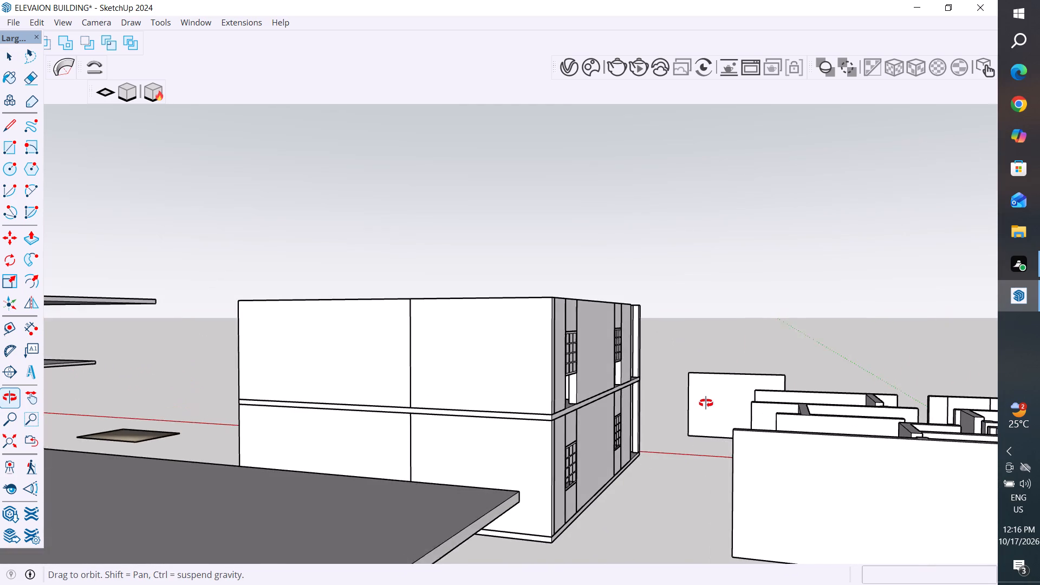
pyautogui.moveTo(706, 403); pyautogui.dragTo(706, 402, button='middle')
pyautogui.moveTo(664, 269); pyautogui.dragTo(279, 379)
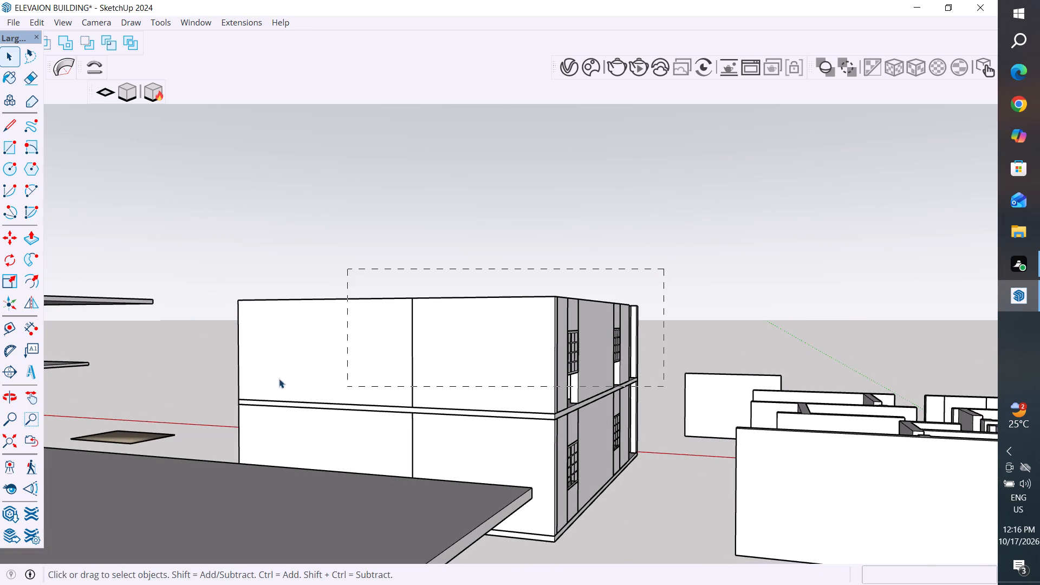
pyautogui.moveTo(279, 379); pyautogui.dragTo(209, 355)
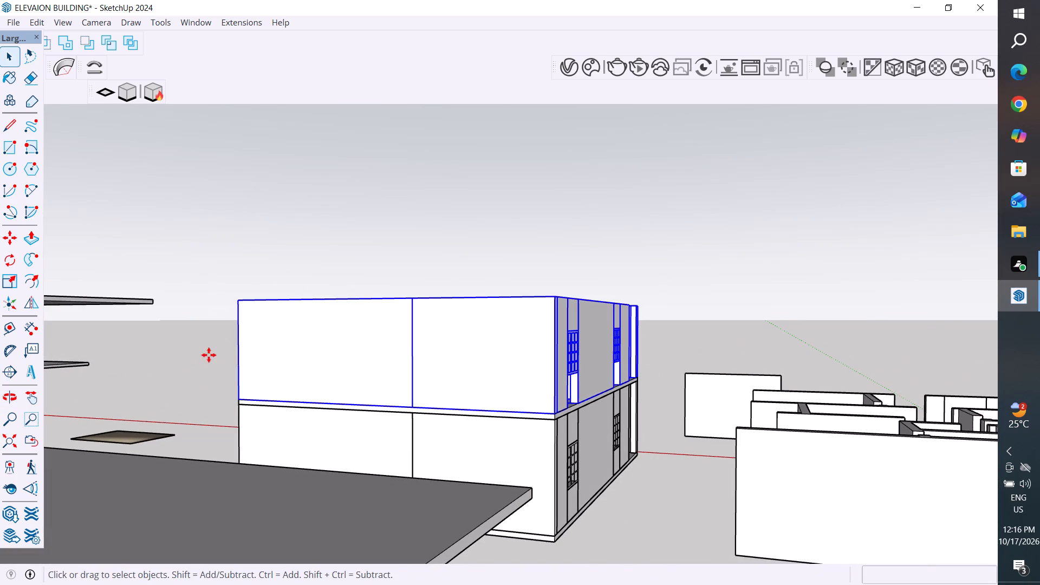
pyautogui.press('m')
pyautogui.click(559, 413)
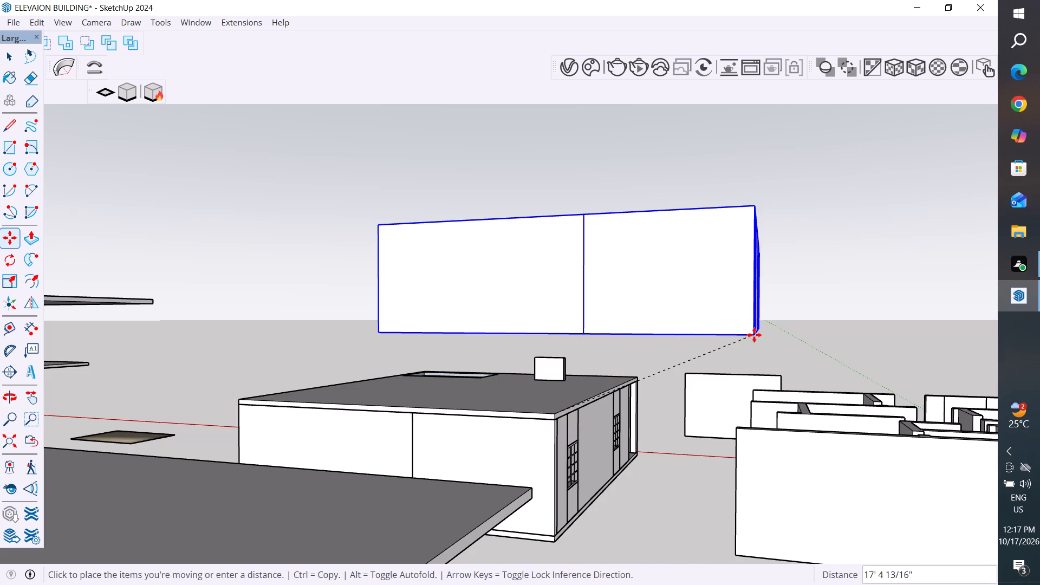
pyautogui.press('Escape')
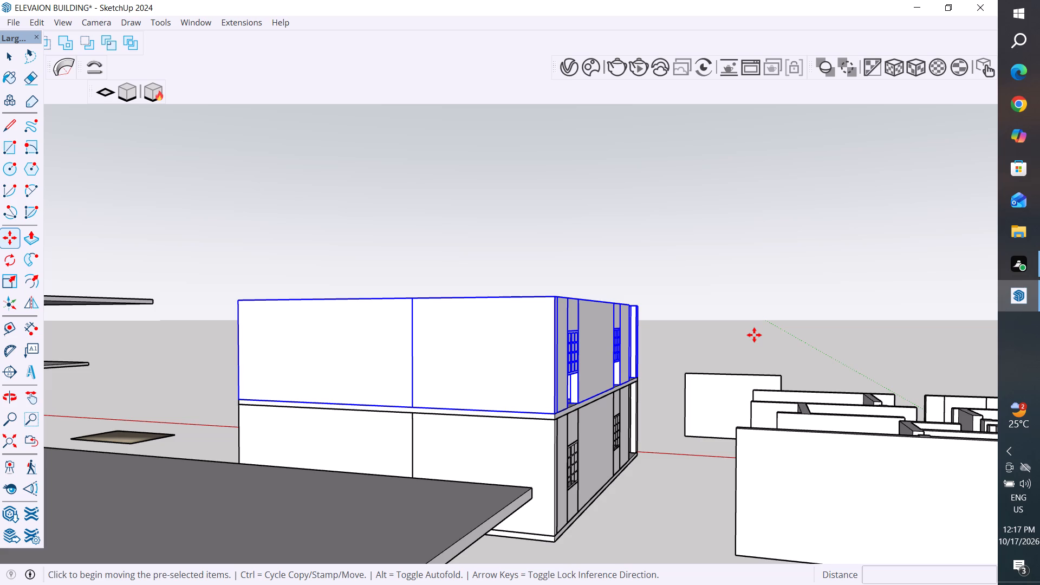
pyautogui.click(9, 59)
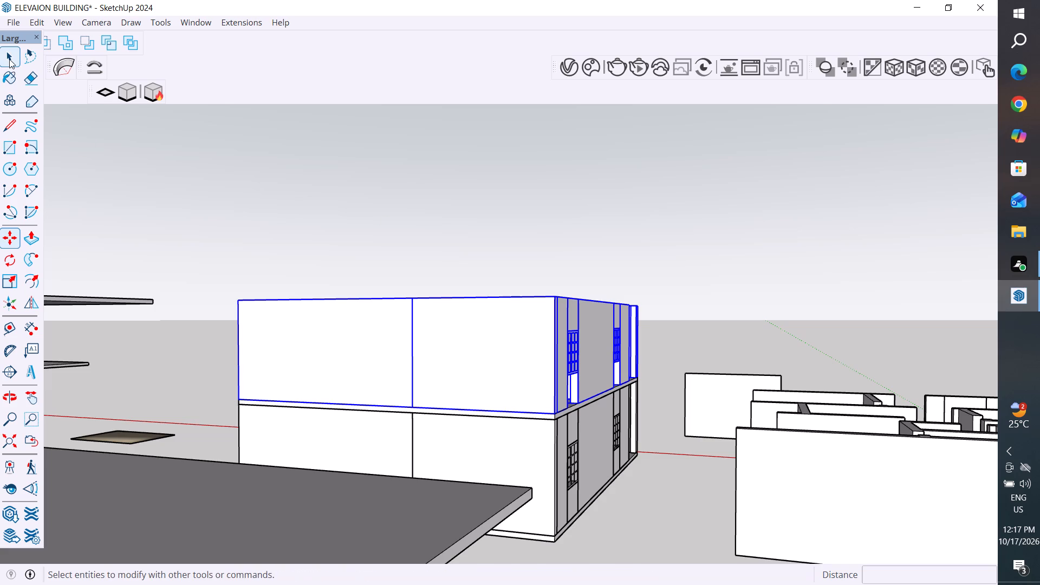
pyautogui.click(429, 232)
# Move the entire upper storey, with its walls, doors, windows and stairs, about 78' 1" away, leaving the stair-opening slab on the lower storey.
pyautogui.scroll(1, 636, 299)
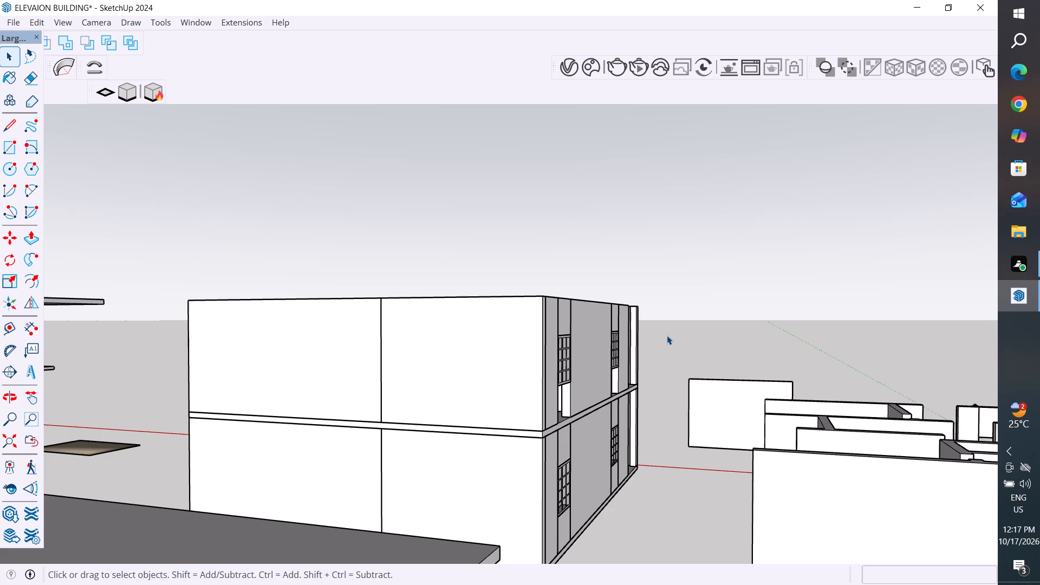
pyautogui.click(700, 287)
pyautogui.moveTo(647, 320); pyautogui.dragTo(656, 309, button='middle')
pyautogui.moveTo(664, 287); pyautogui.dragTo(466, 374)
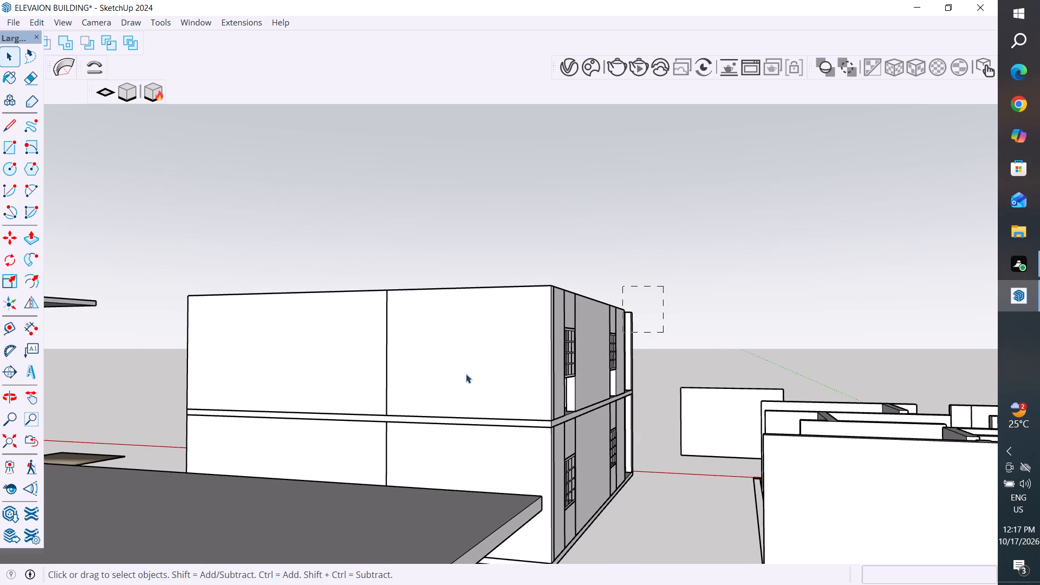
pyautogui.moveTo(466, 374); pyautogui.dragTo(171, 377)
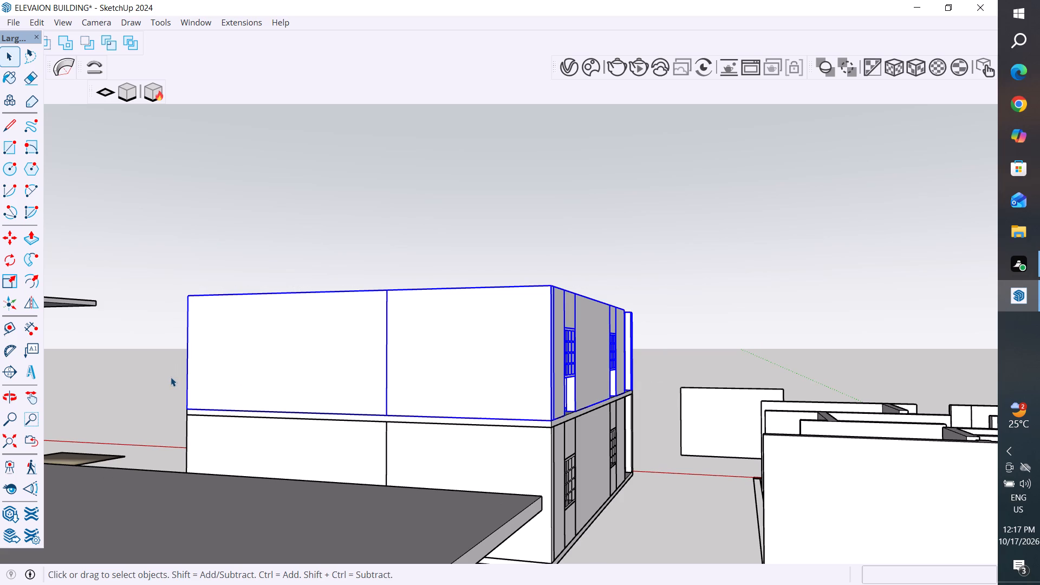
pyautogui.moveTo(765, 282); pyautogui.dragTo(617, 543, button='middle')
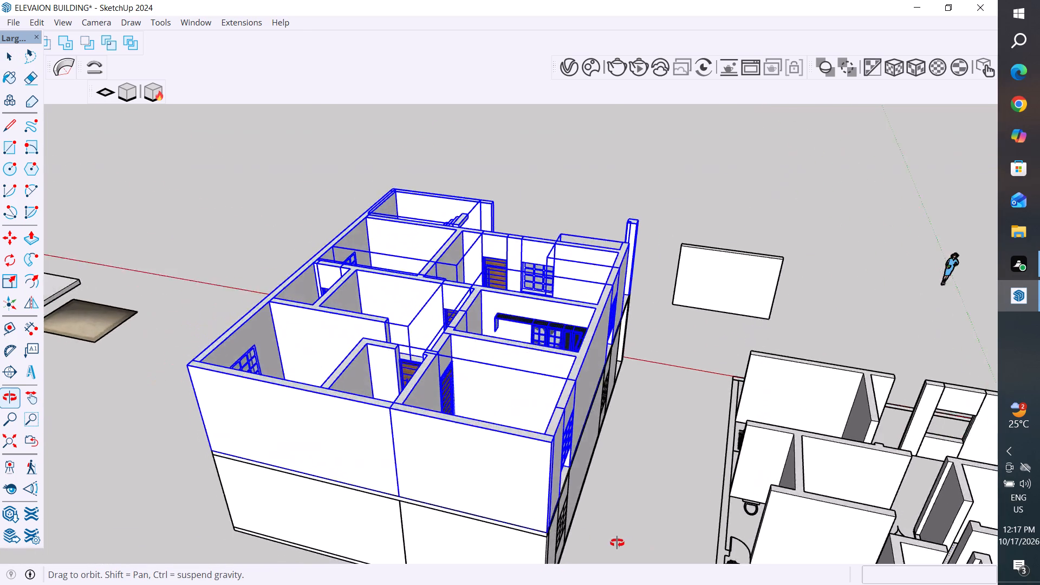
pyautogui.moveTo(617, 543); pyautogui.dragTo(413, 492, button='middle')
pyautogui.scroll(3, 669, 333)
pyautogui.moveTo(671, 329); pyautogui.dragTo(545, 422, button='middle')
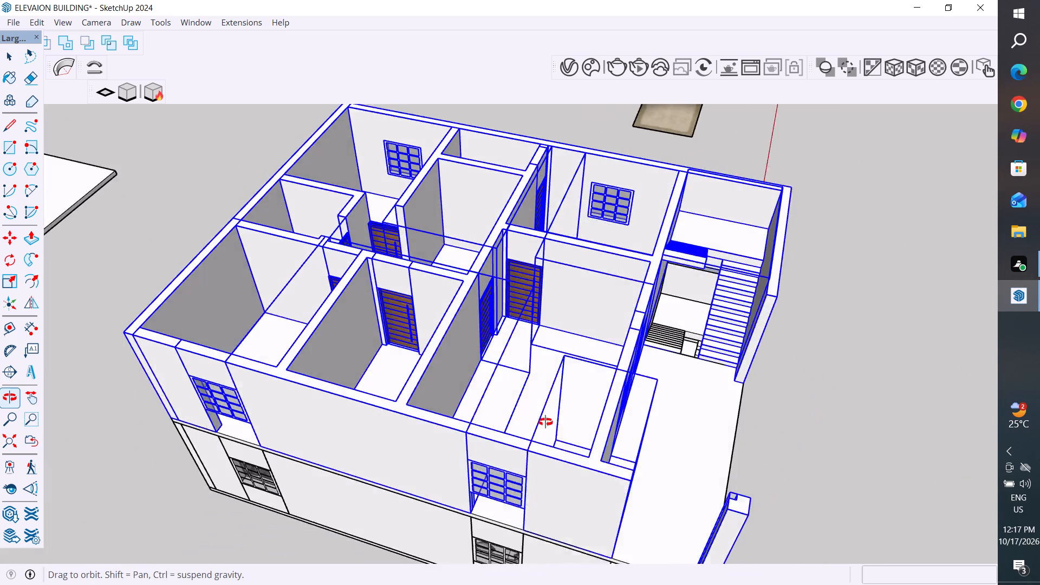
pyautogui.moveTo(545, 422); pyautogui.dragTo(823, 439, button='middle')
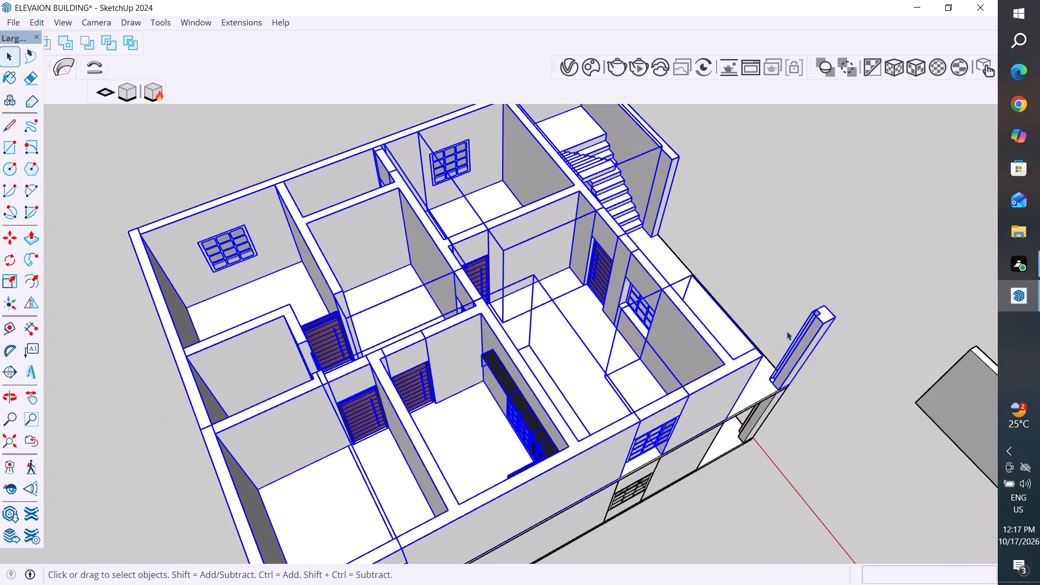
pyautogui.scroll(-5, 786, 330)
pyautogui.moveTo(851, 275); pyautogui.dragTo(740, 417, button='middle')
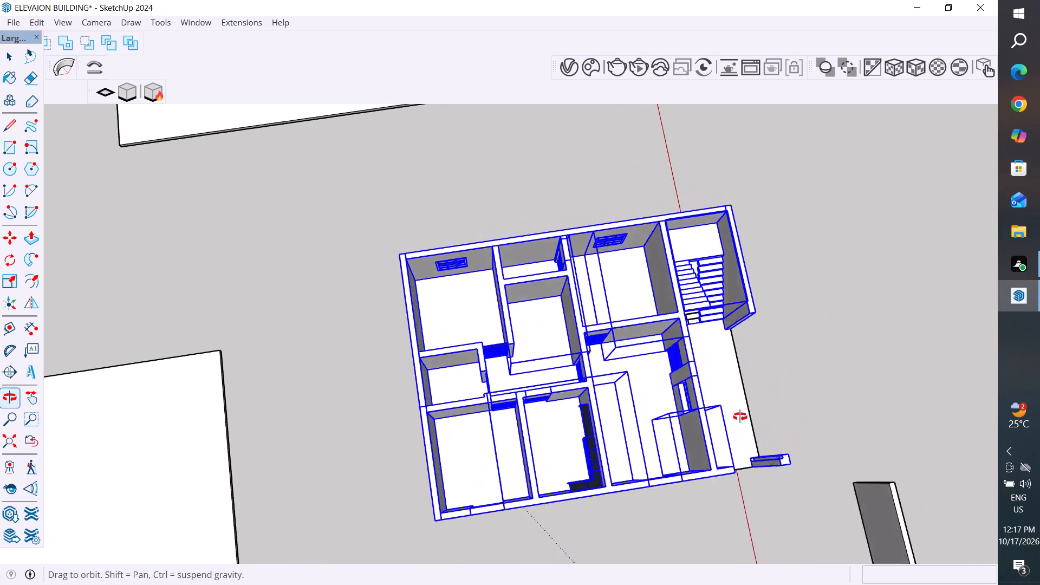
pyautogui.moveTo(740, 417); pyautogui.dragTo(772, 248, button='middle')
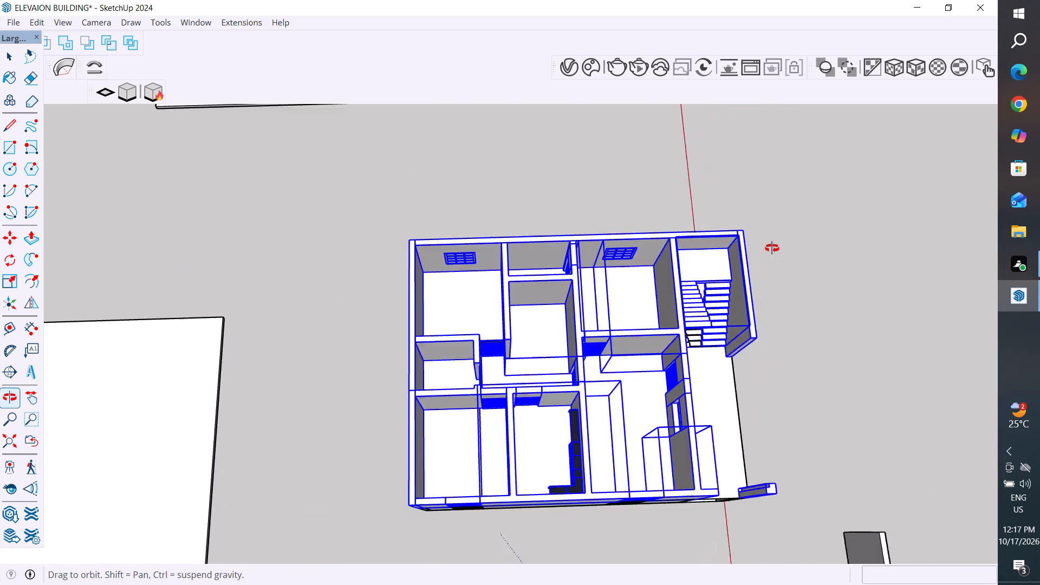
pyautogui.moveTo(772, 248); pyautogui.dragTo(792, 119, button='middle')
pyautogui.press('m')
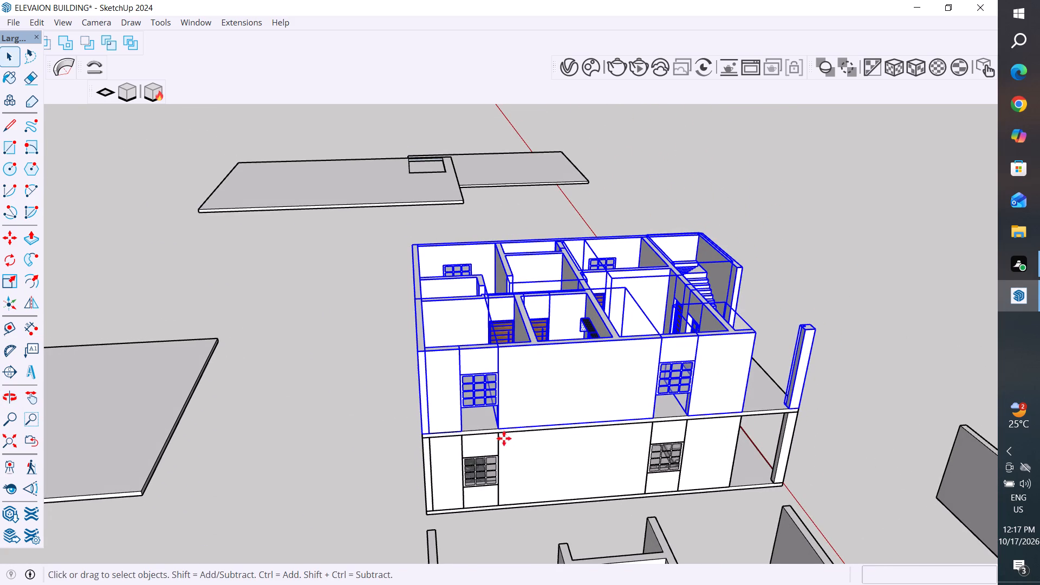
pyautogui.click(420, 433)
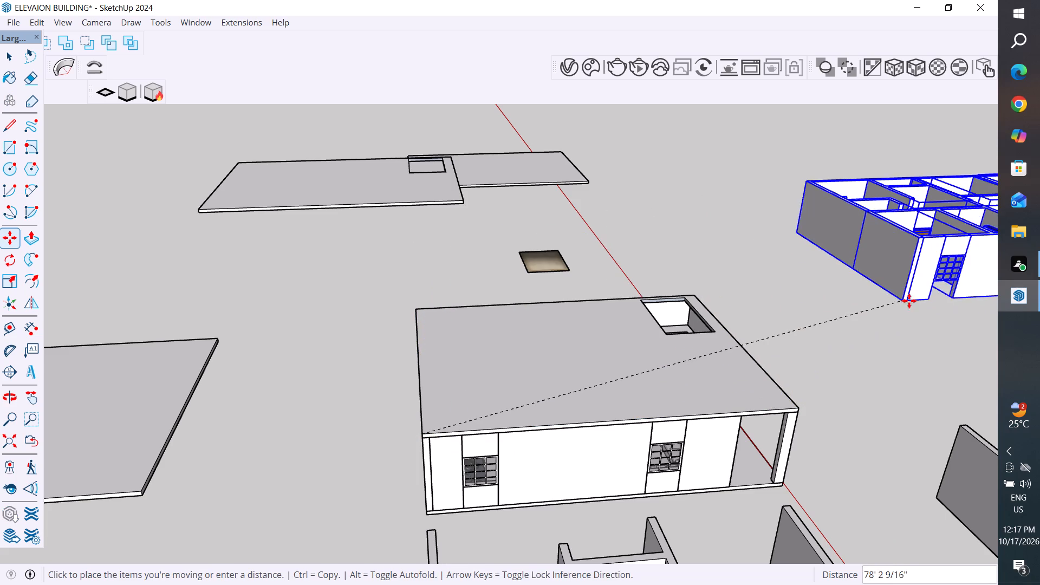
pyautogui.click(906, 302)
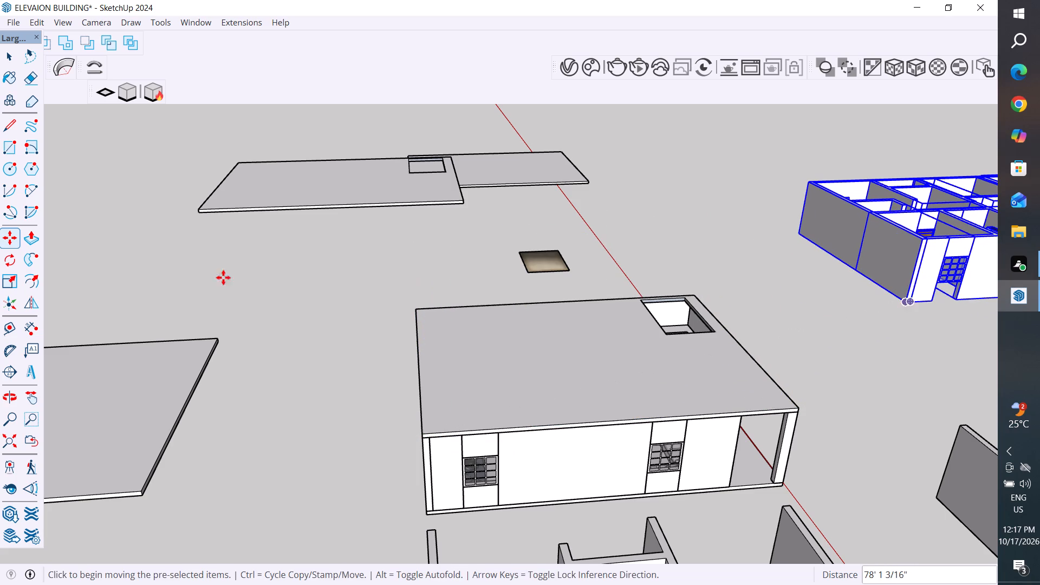
pyautogui.click(7, 53)
pyautogui.click(241, 268)
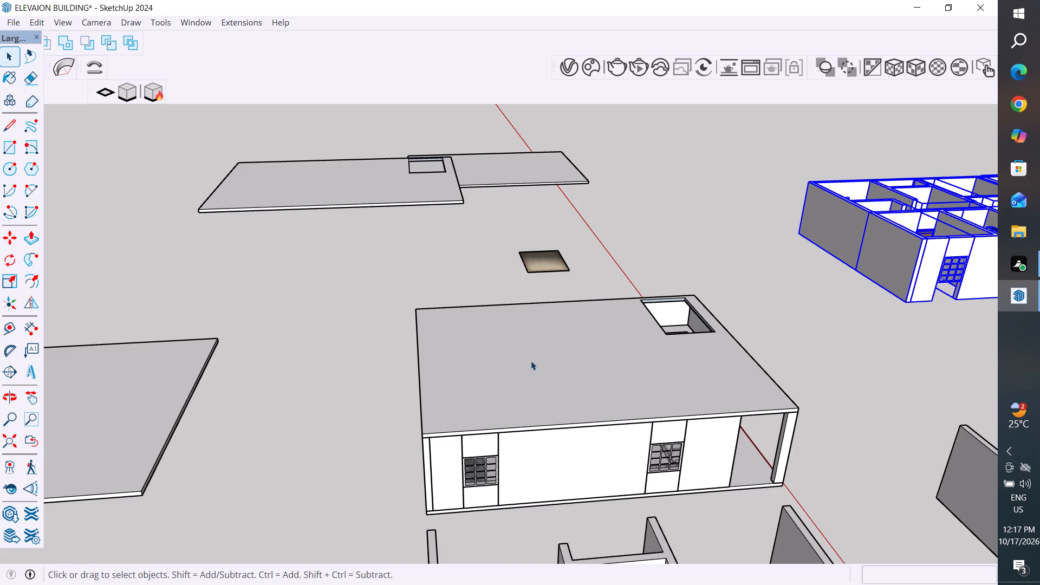
# Select the entire lower storey together with its stair-opening slab and make them one group.
pyautogui.moveTo(549, 363); pyautogui.dragTo(188, 393, button='middle')
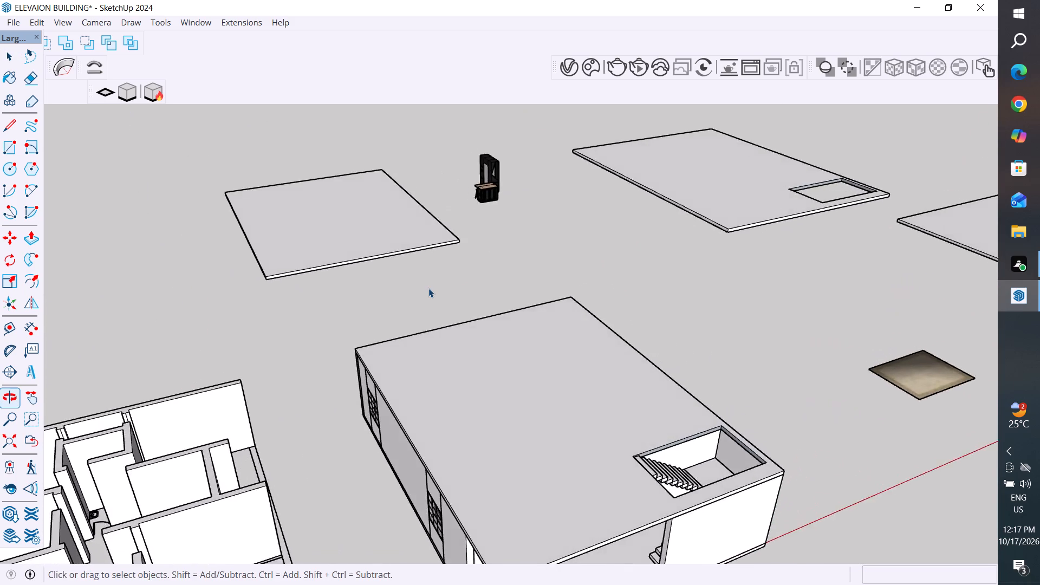
pyautogui.scroll(-9, 428, 288)
pyautogui.moveTo(571, 323); pyautogui.dragTo(495, 486, button='middle')
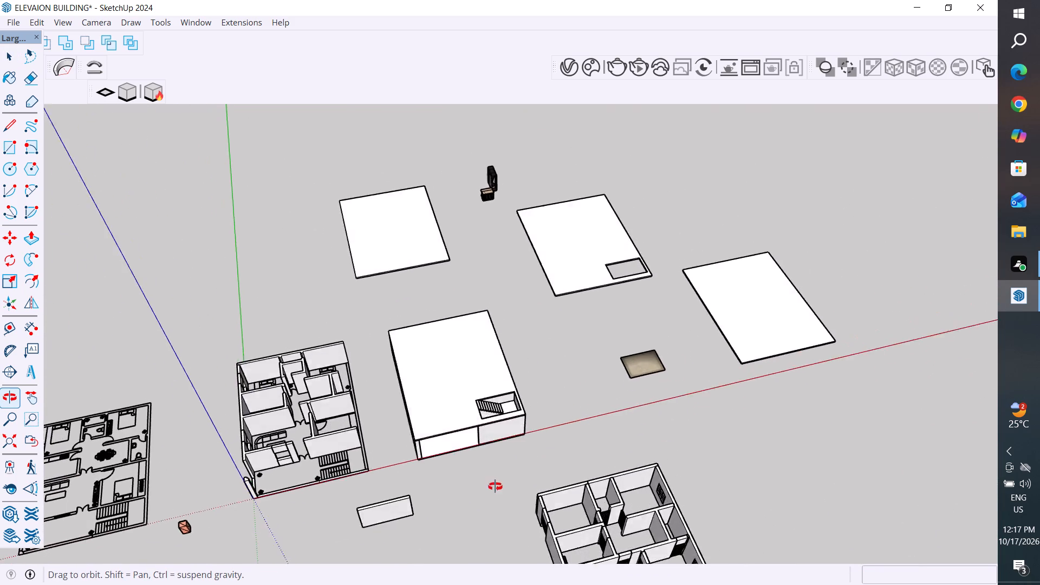
pyautogui.moveTo(495, 486); pyautogui.dragTo(479, 520, button='middle')
pyautogui.moveTo(517, 314); pyautogui.dragTo(415, 456)
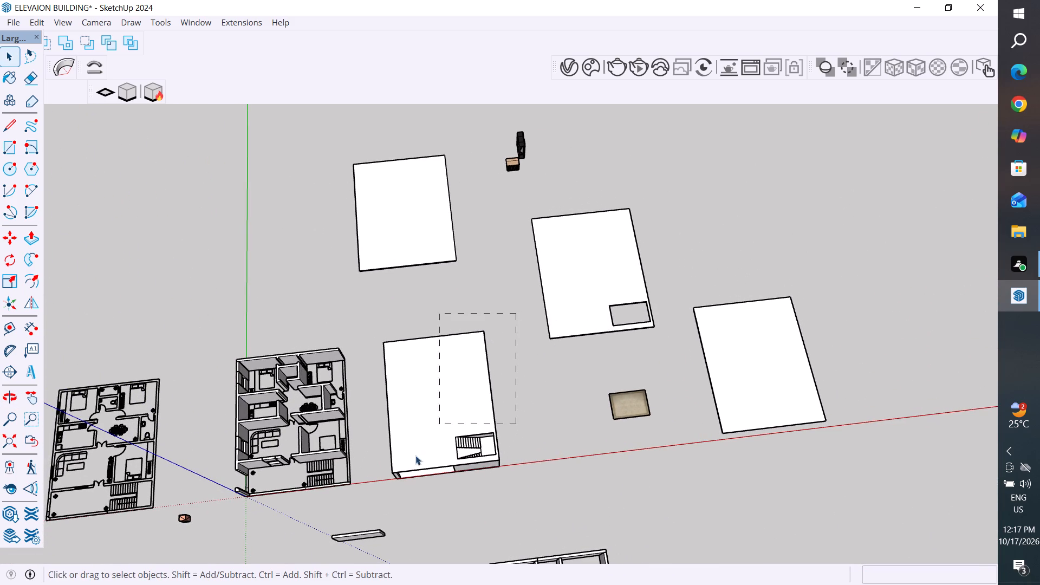
pyautogui.moveTo(415, 456); pyautogui.dragTo(370, 491)
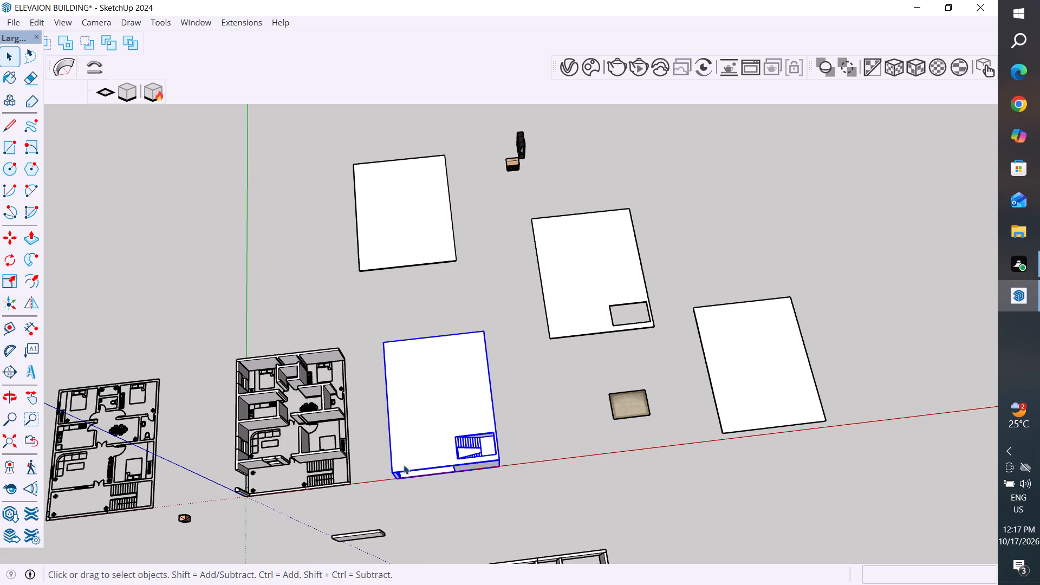
pyautogui.rightClick(447, 416)
pyautogui.click(499, 269)
pyautogui.click(513, 389)
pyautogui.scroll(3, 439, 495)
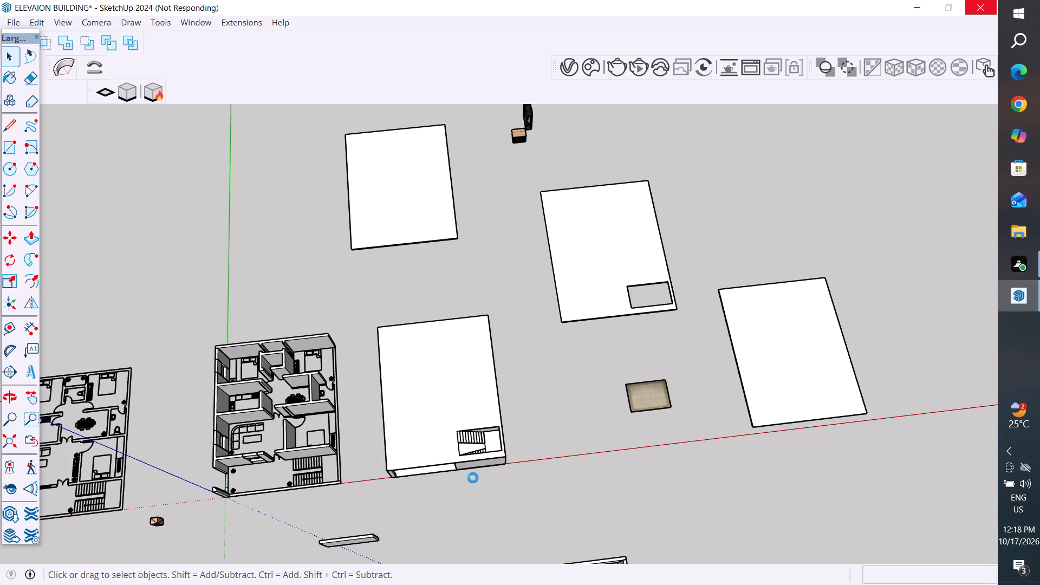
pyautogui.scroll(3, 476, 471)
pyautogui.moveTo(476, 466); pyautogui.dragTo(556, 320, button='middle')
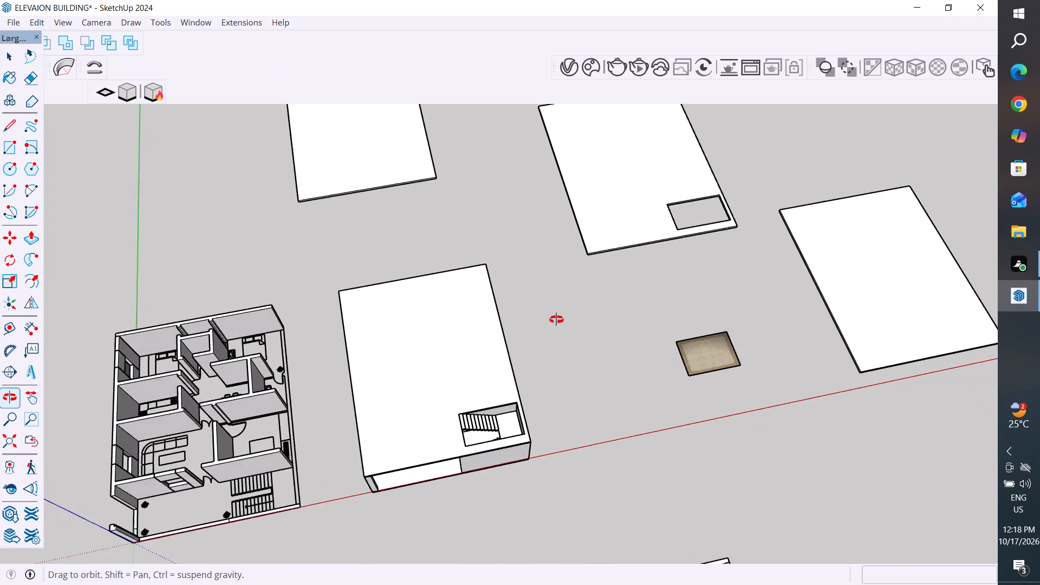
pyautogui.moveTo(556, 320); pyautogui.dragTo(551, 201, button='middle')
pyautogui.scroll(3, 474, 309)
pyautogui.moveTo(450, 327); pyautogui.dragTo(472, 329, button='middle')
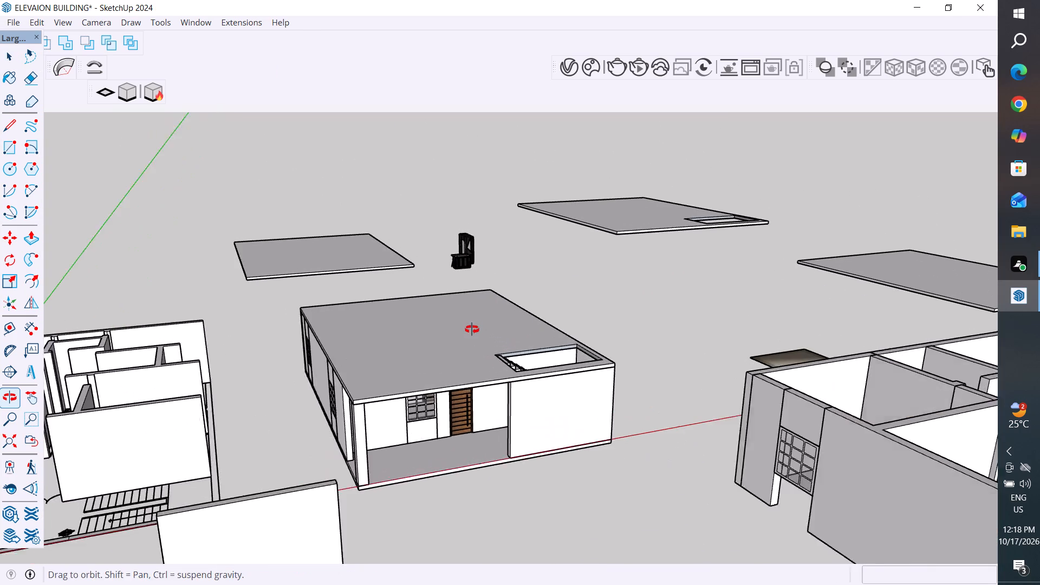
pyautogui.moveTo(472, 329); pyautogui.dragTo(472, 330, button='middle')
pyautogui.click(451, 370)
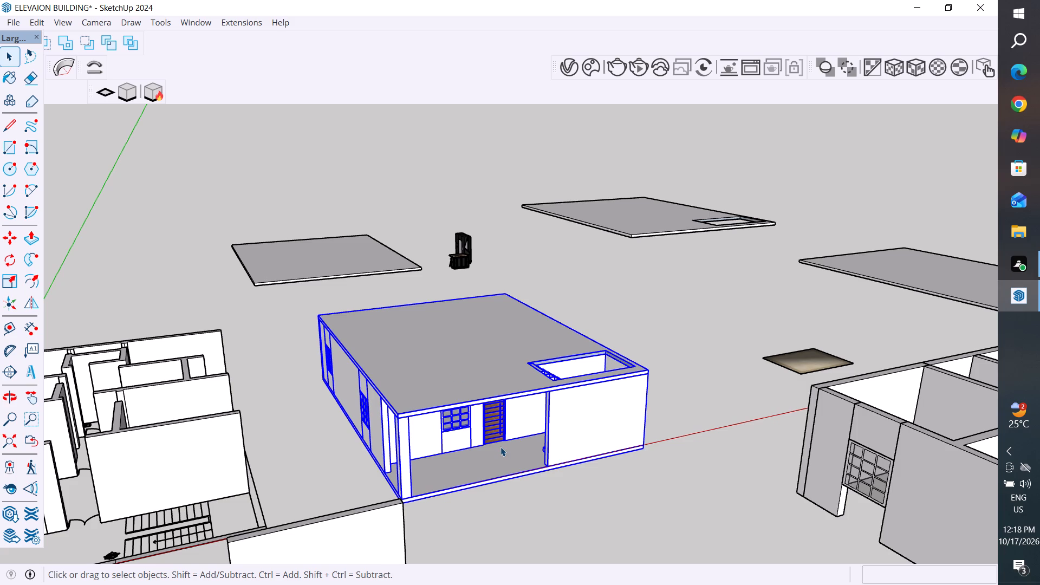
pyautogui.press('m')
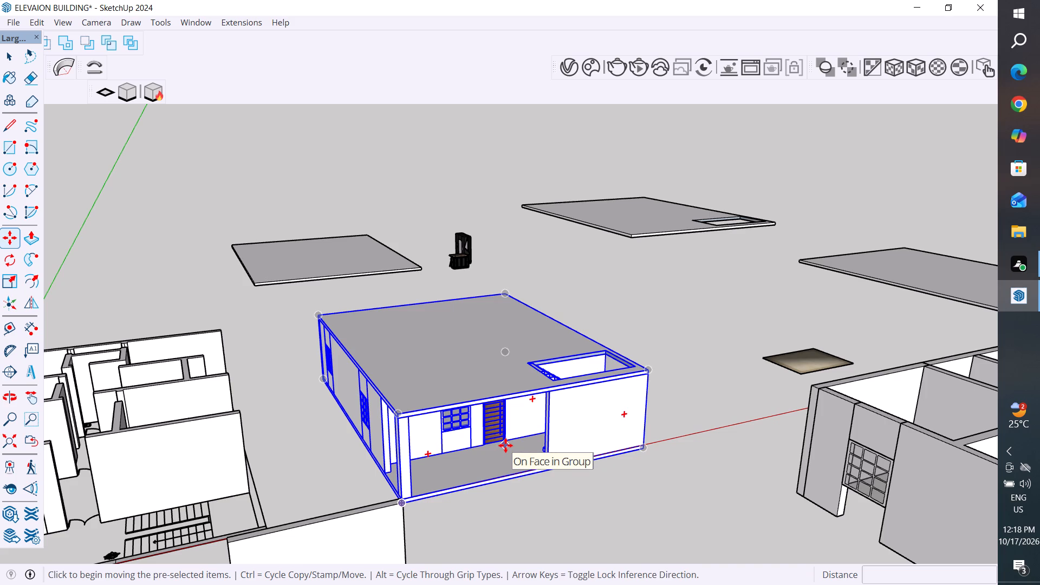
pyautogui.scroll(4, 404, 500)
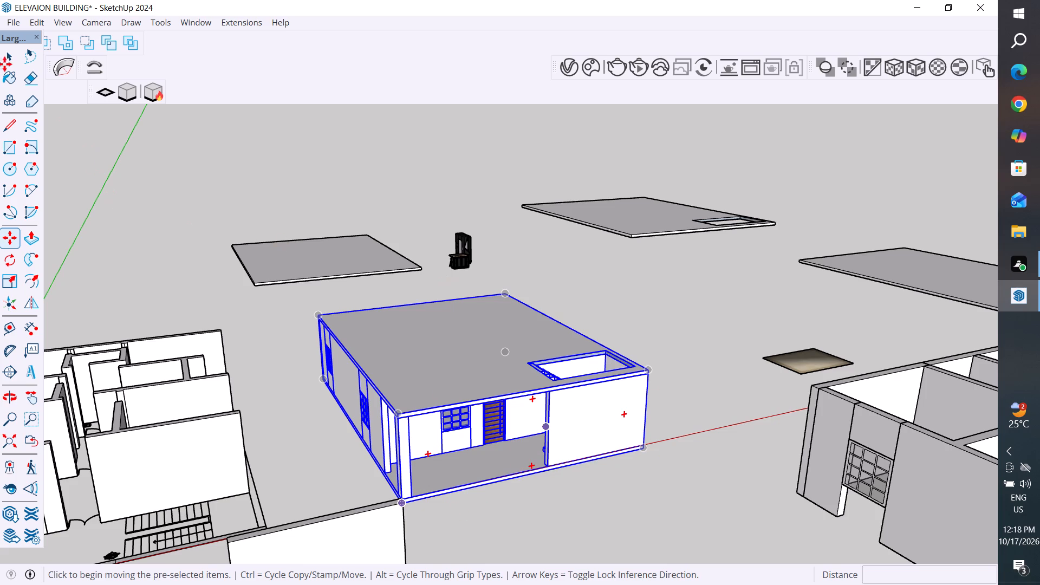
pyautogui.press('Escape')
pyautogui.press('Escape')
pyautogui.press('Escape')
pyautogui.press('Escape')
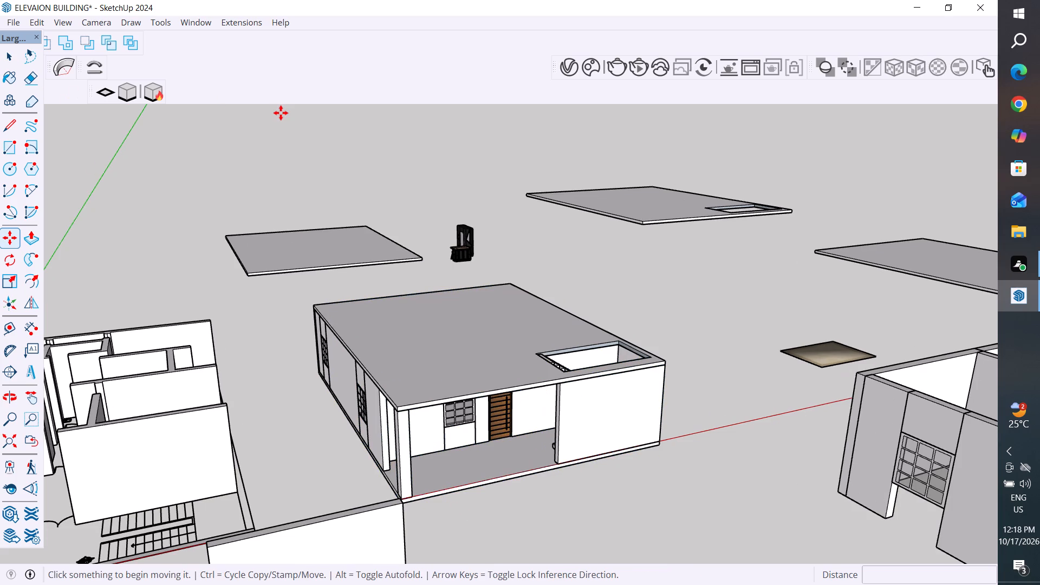
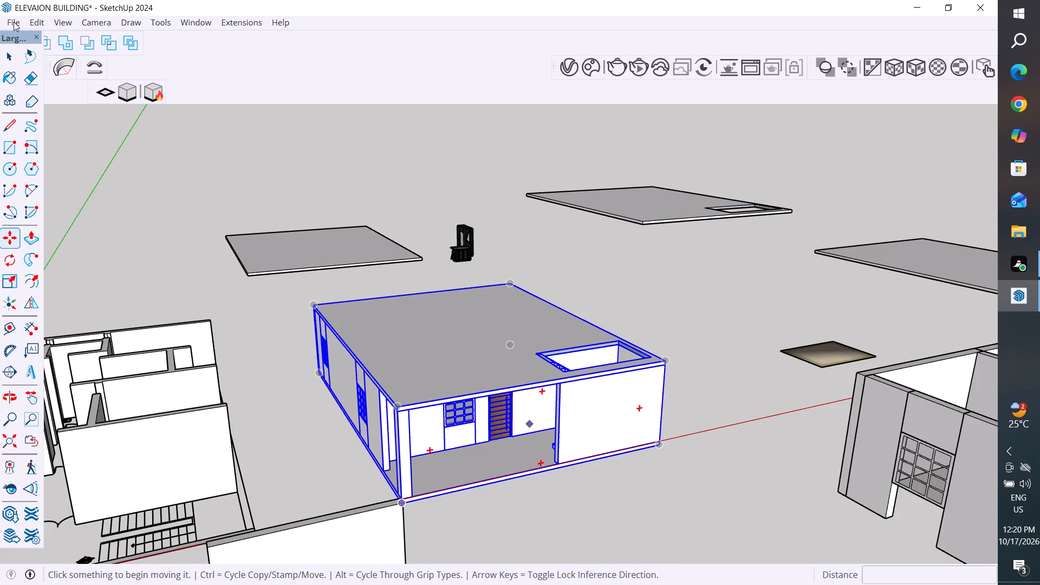
# Copy the grouped lower storey with its stair-opening slab 10' 6" straight up, stacking the copy on the original.
pyautogui.click(3, 60)
pyautogui.click(379, 162)
pyautogui.moveTo(723, 338); pyautogui.dragTo(695, 347, button='middle')
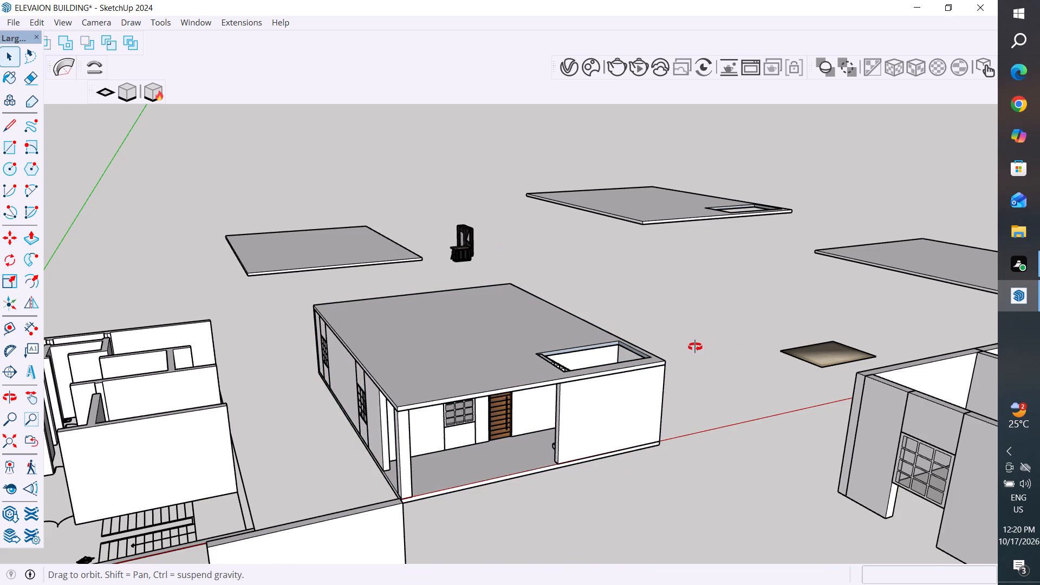
pyautogui.moveTo(695, 347); pyautogui.dragTo(687, 347, button='middle')
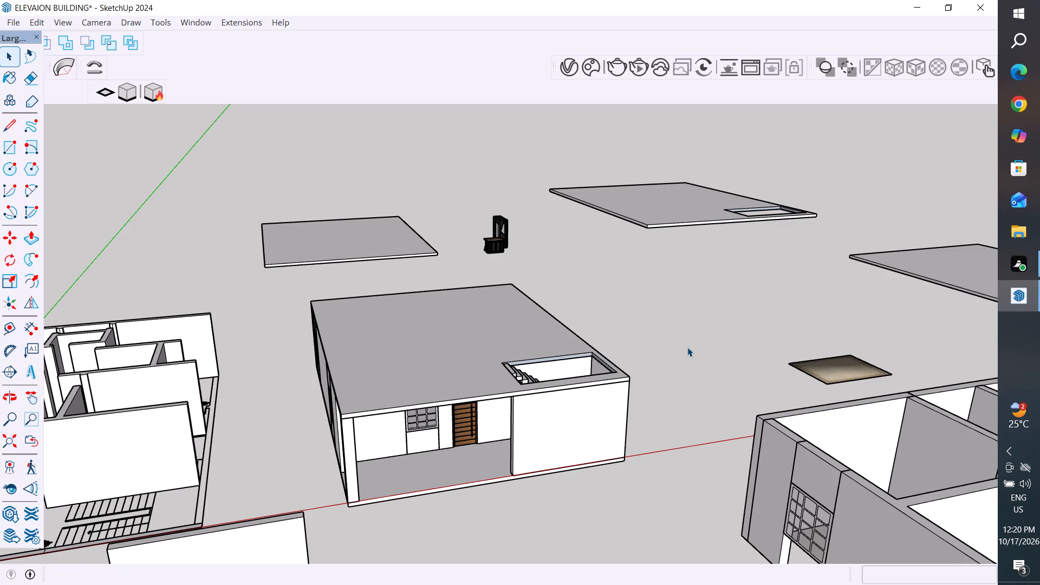
pyautogui.scroll(-1, 664, 430)
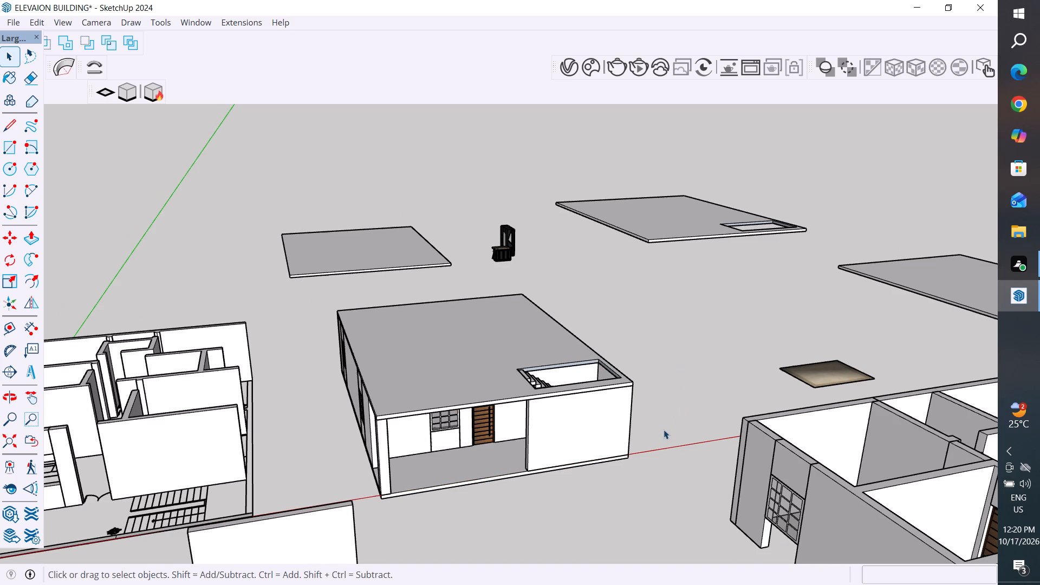
pyautogui.moveTo(562, 505); pyautogui.dragTo(558, 483, button='middle')
pyautogui.click(616, 381)
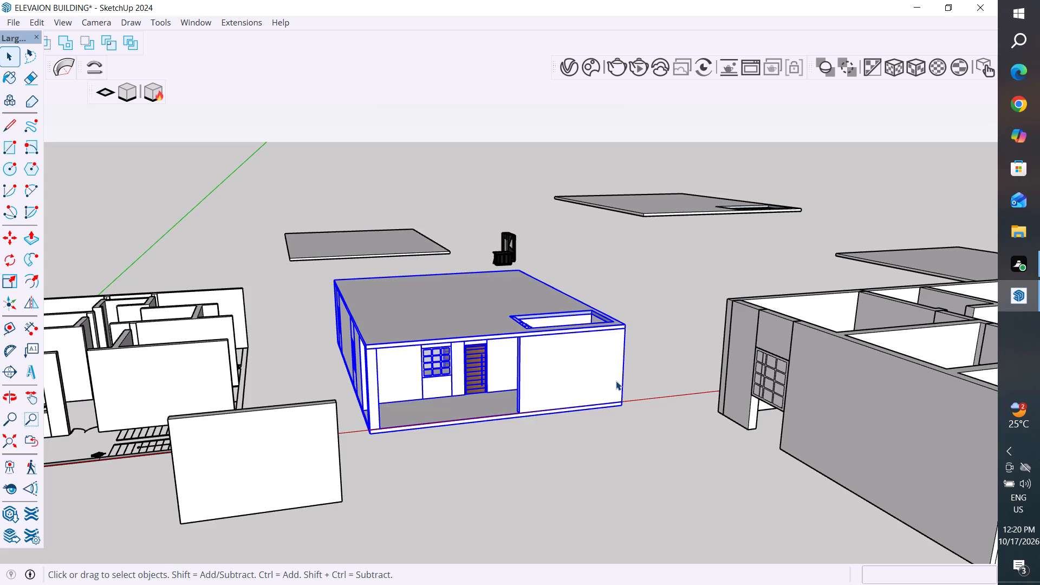
pyautogui.press('m')
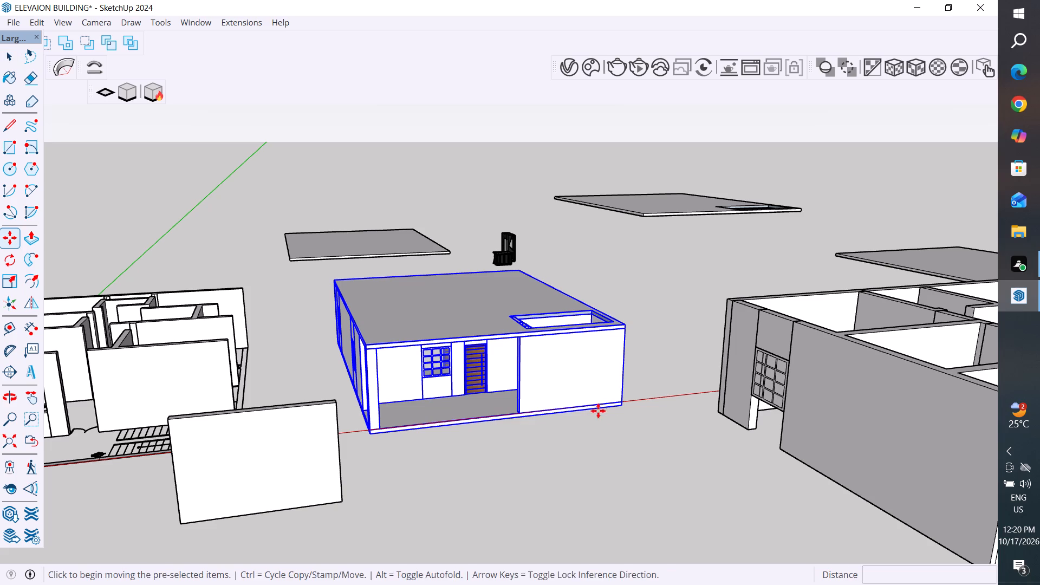
pyautogui.click(623, 406)
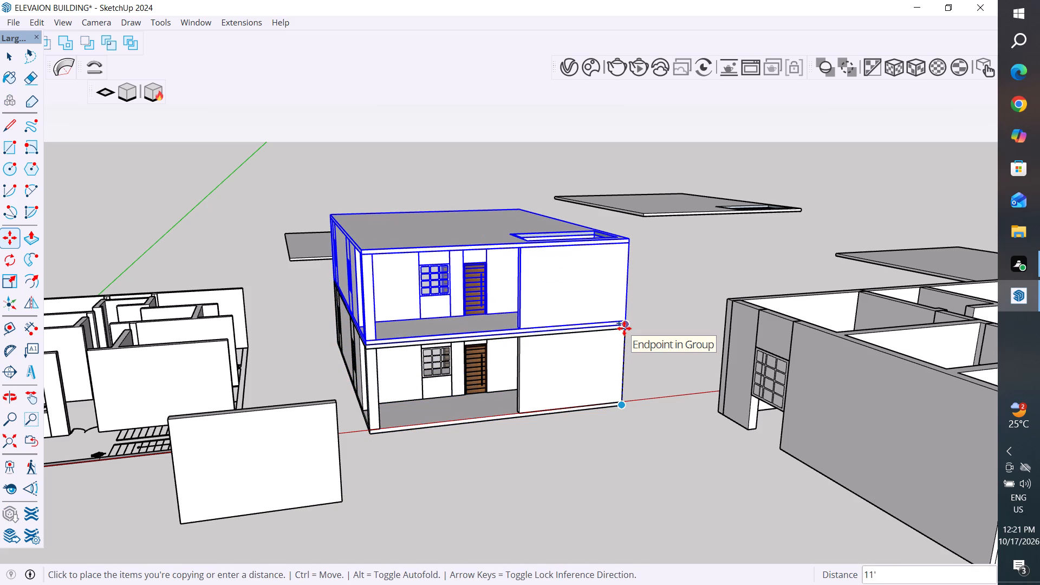
pyautogui.scroll(5, 624, 328)
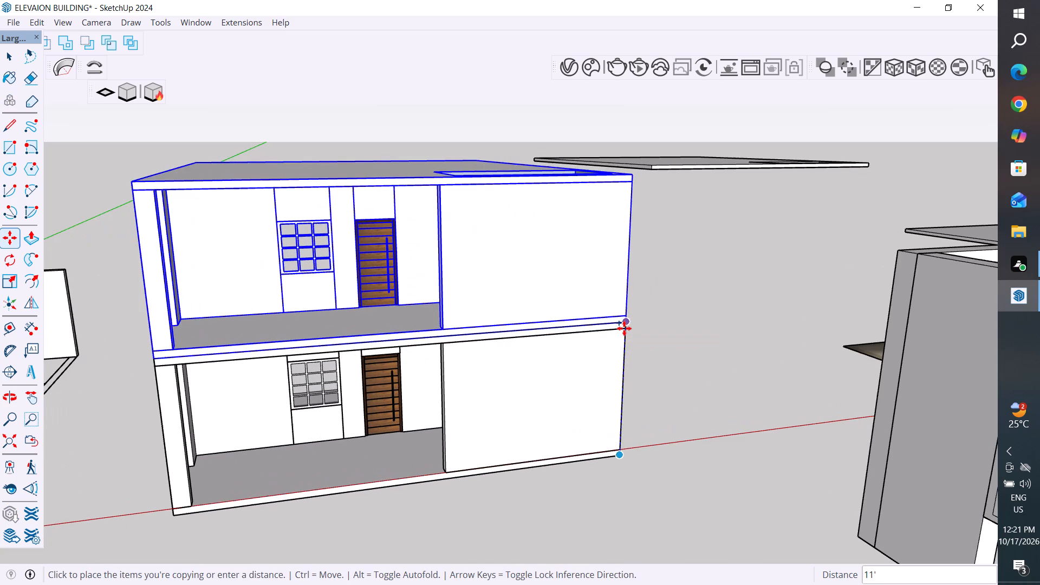
pyautogui.click(625, 331)
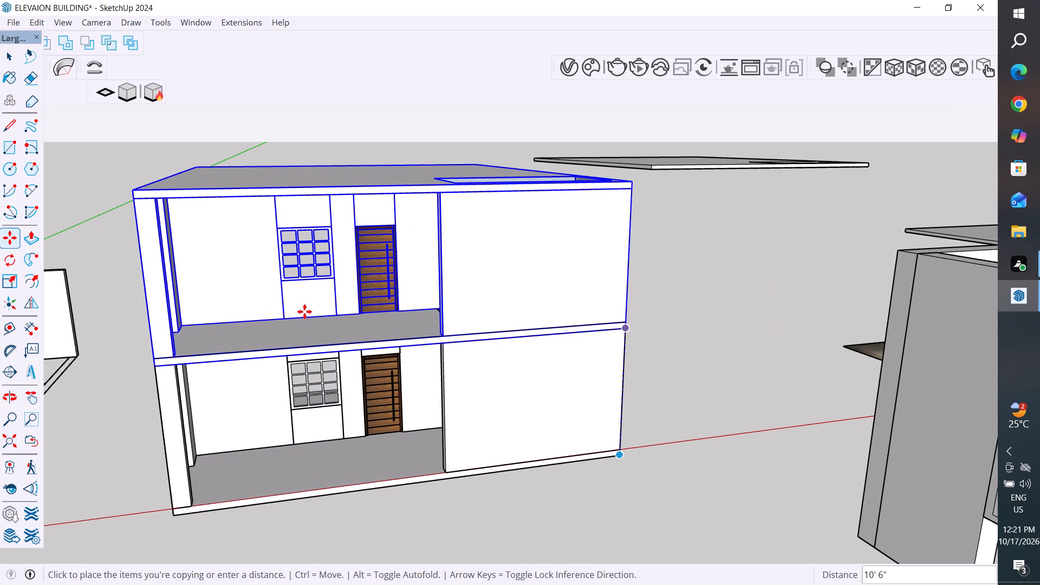
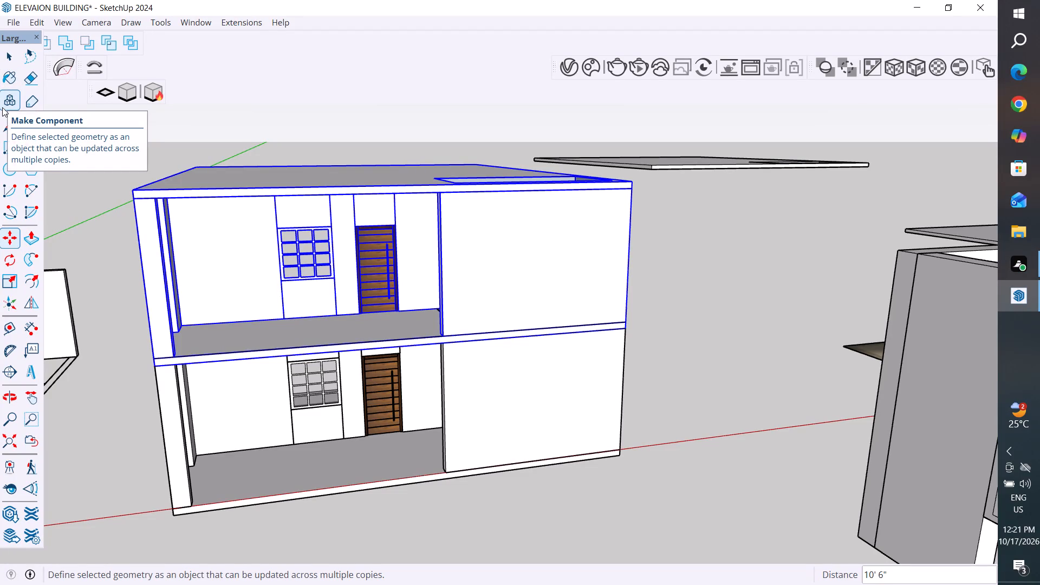
# Inspect the joint between the two stacked storeys, the front face and the stair opening in the top slab.
pyautogui.click(6, 59)
pyautogui.click(113, 191)
pyautogui.scroll(3, 400, 347)
pyautogui.click(426, 340)
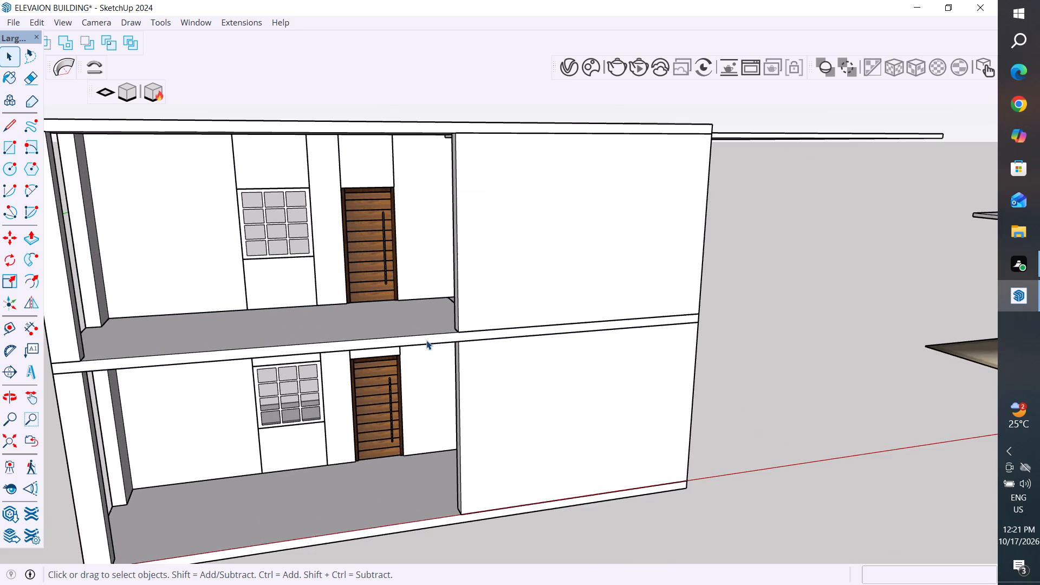
pyautogui.click(431, 336)
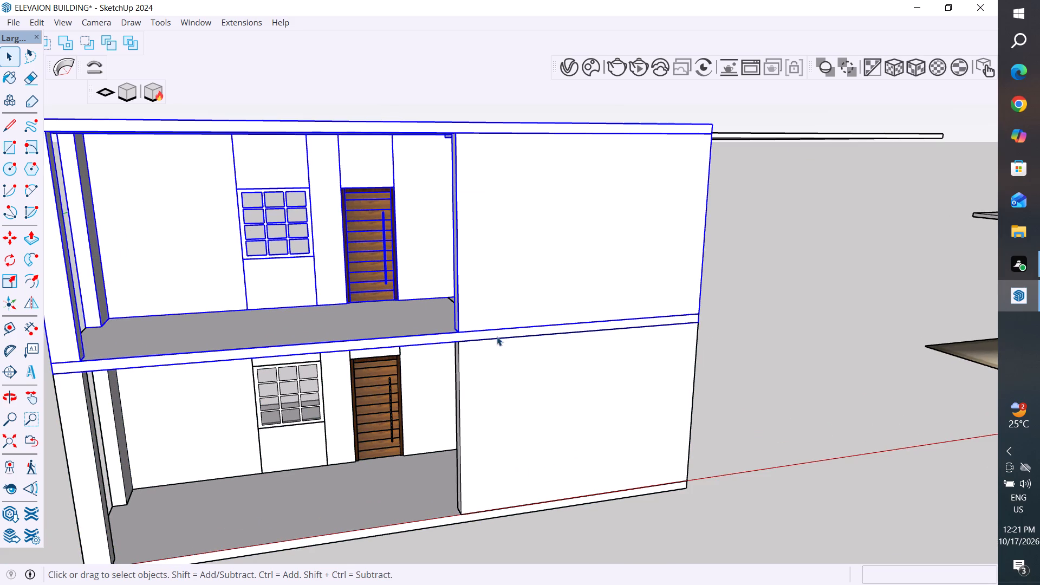
pyautogui.click(761, 310)
pyautogui.scroll(-3, 716, 338)
pyautogui.moveTo(716, 338); pyautogui.dragTo(716, 361, button='middle')
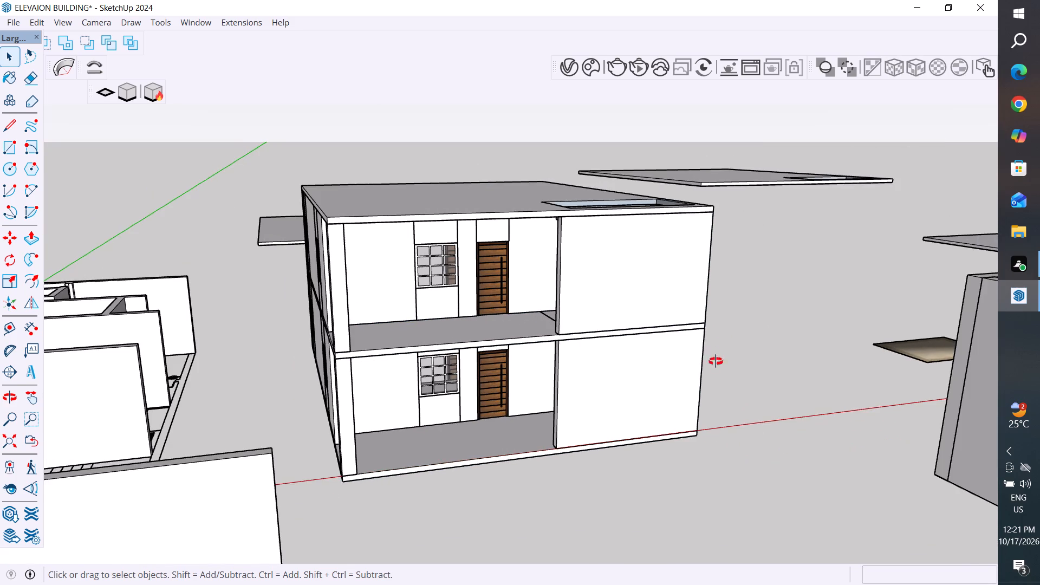
pyautogui.moveTo(716, 361); pyautogui.dragTo(650, 425, button='middle')
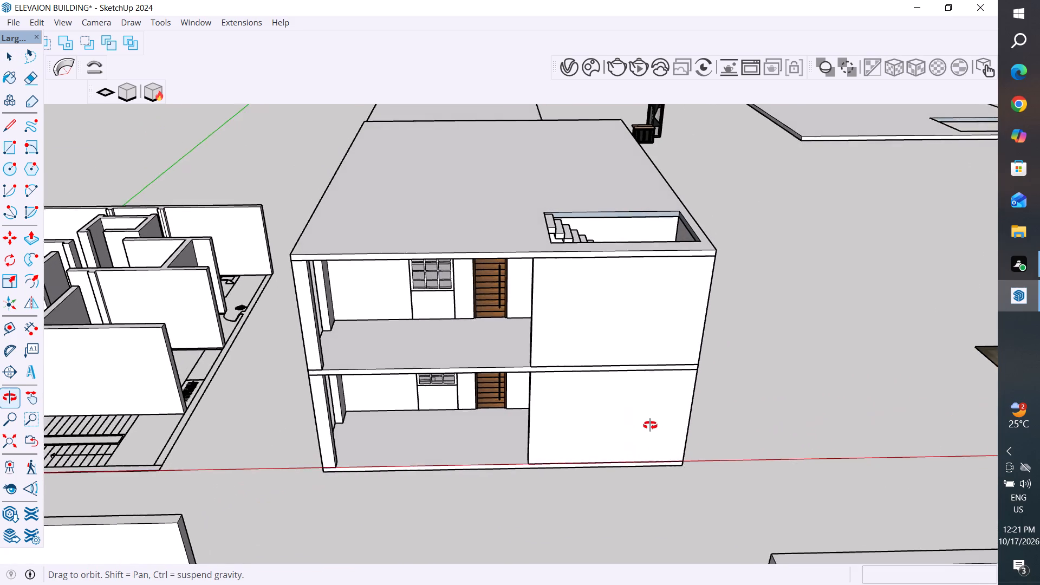
pyautogui.moveTo(650, 425); pyautogui.dragTo(716, 455, button='middle')
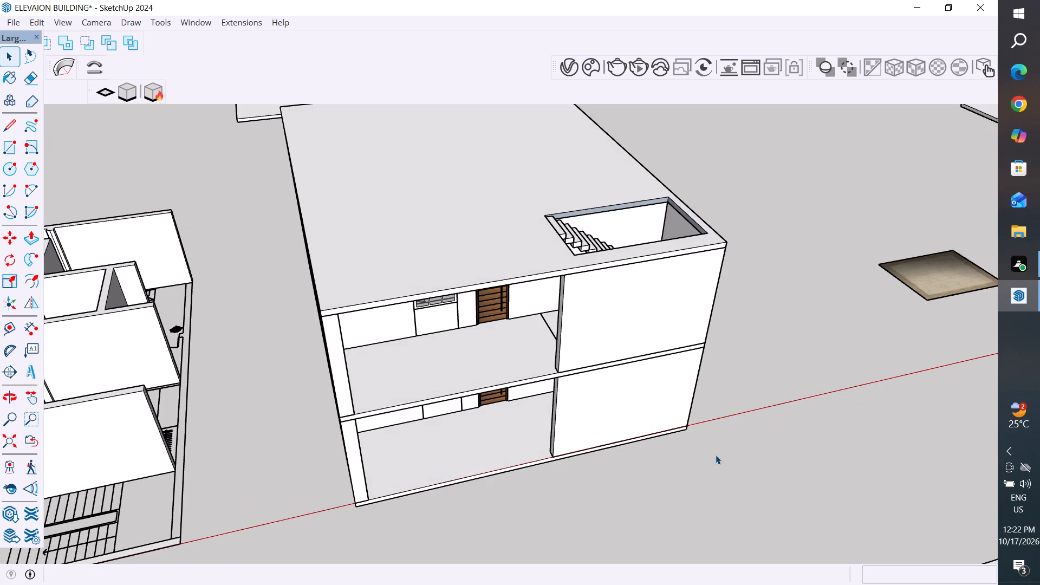
pyautogui.scroll(1, 740, 417)
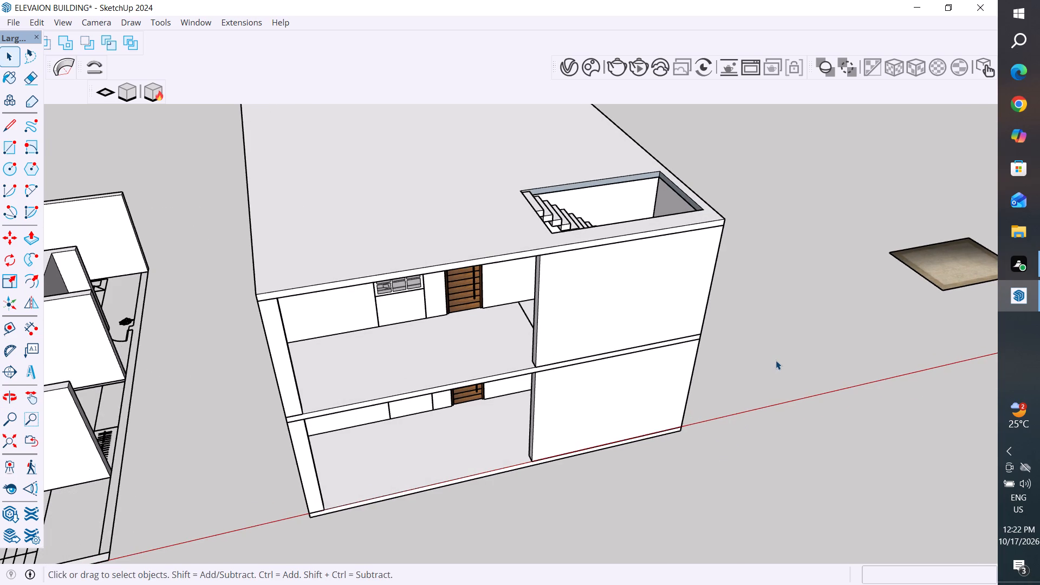
pyautogui.scroll(-3, 776, 360)
pyautogui.moveTo(776, 379); pyautogui.dragTo(693, 334, button='middle')
pyautogui.click(755, 303)
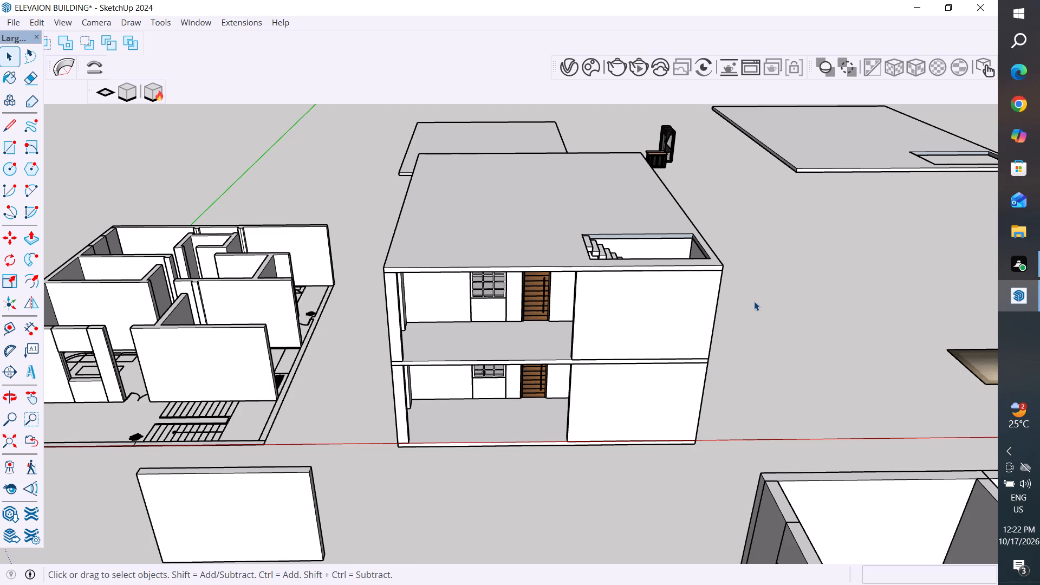
pyautogui.moveTo(764, 296); pyautogui.dragTo(720, 301, button='middle')
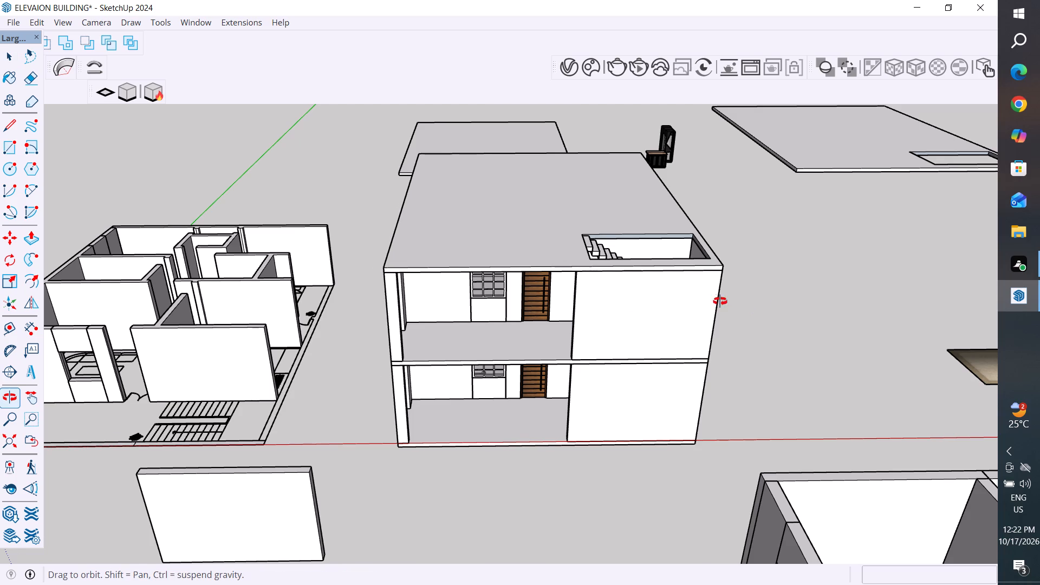
pyautogui.moveTo(720, 301); pyautogui.dragTo(691, 361, button='middle')
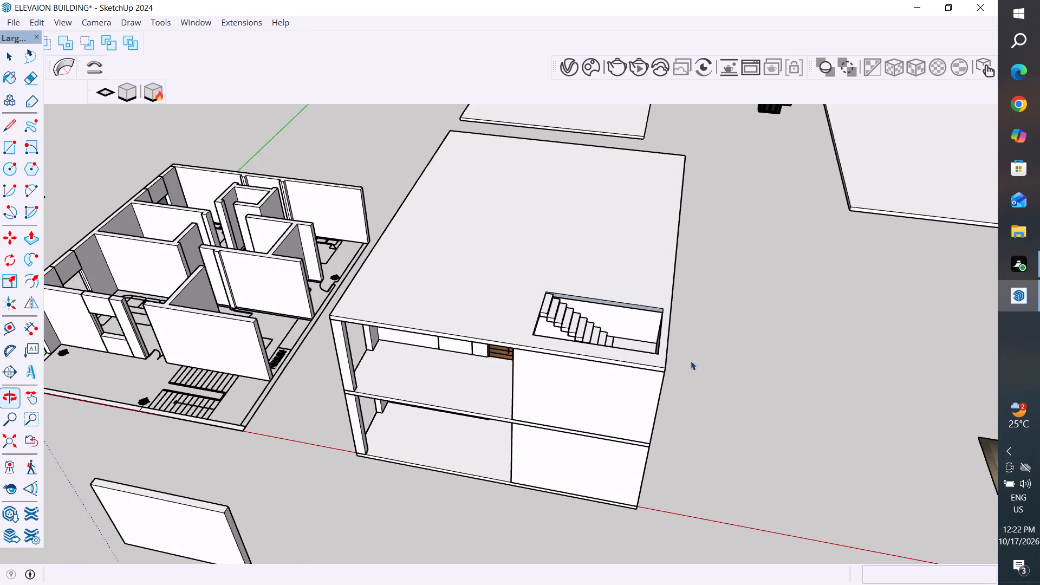
# Examine the stacked building's window walls on both sides and the staircase beneath the top slab opening.
pyautogui.click(250, 25)
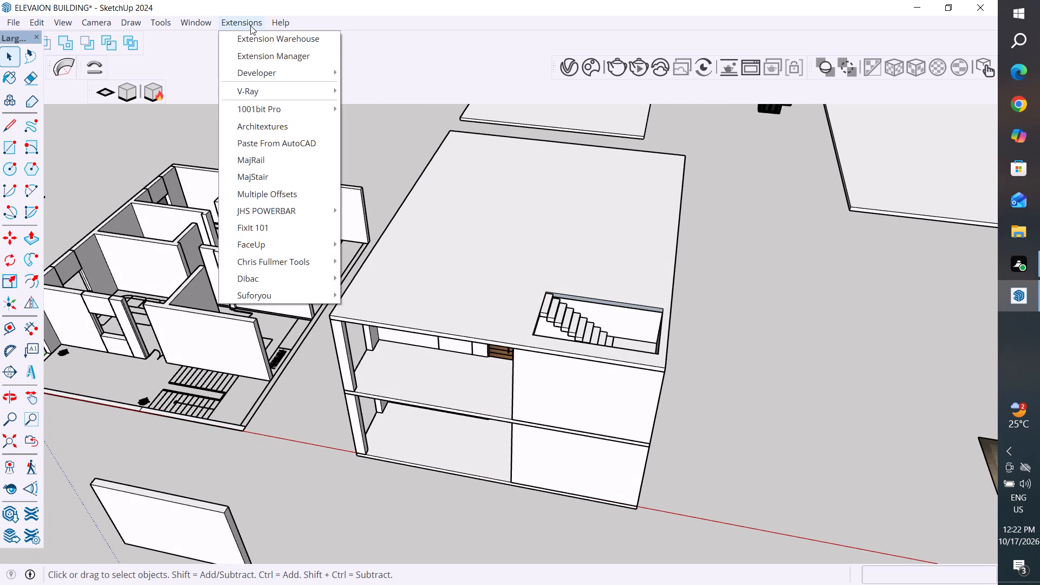
pyautogui.click(398, 119)
pyautogui.moveTo(401, 145); pyautogui.dragTo(523, 123, button='middle')
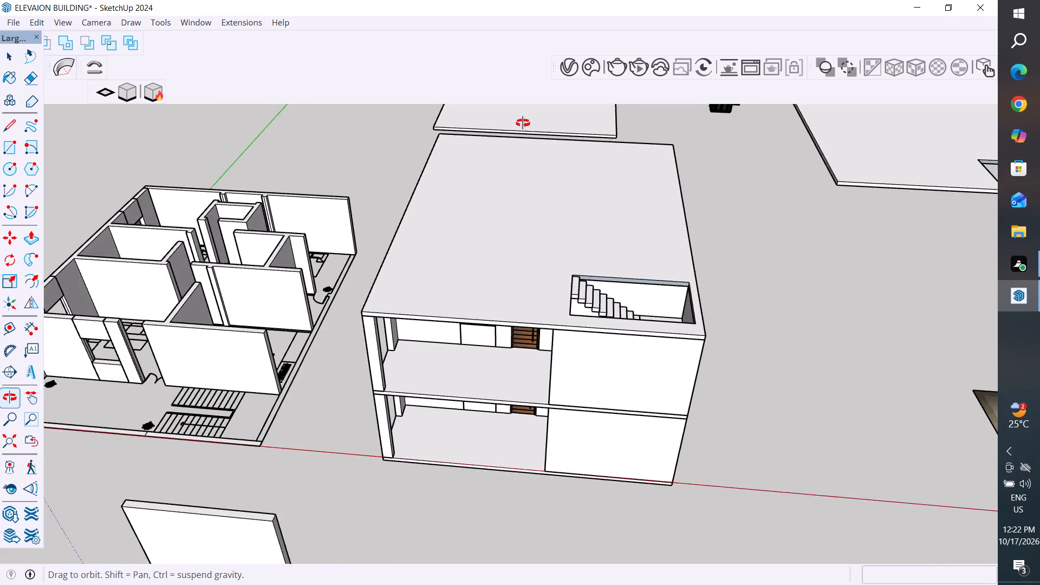
pyautogui.moveTo(523, 123); pyautogui.dragTo(659, 176, button='middle')
pyautogui.moveTo(387, 151); pyautogui.dragTo(519, 172, button='middle')
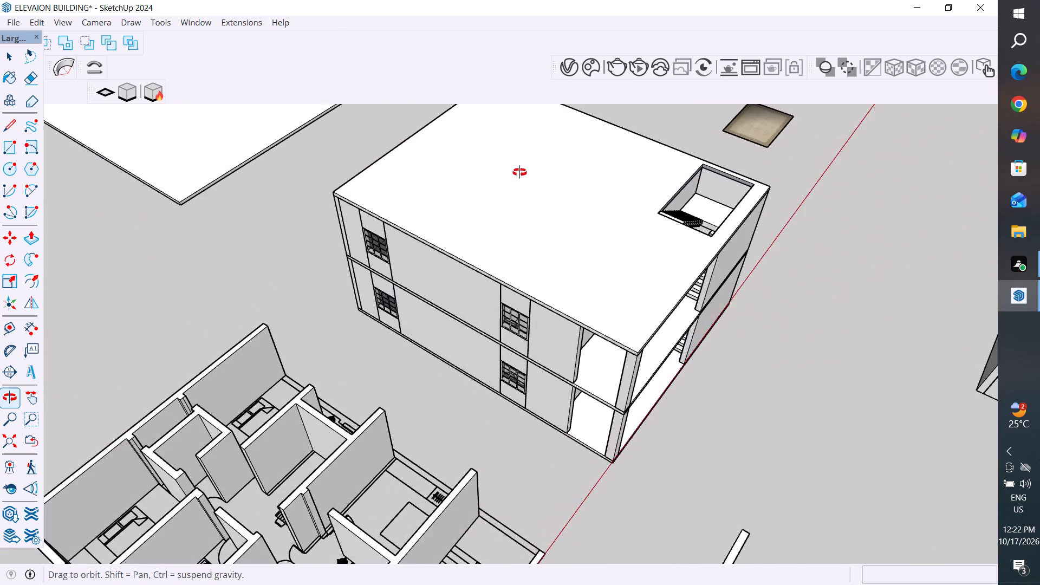
pyautogui.moveTo(519, 172); pyautogui.dragTo(581, 172, button='middle')
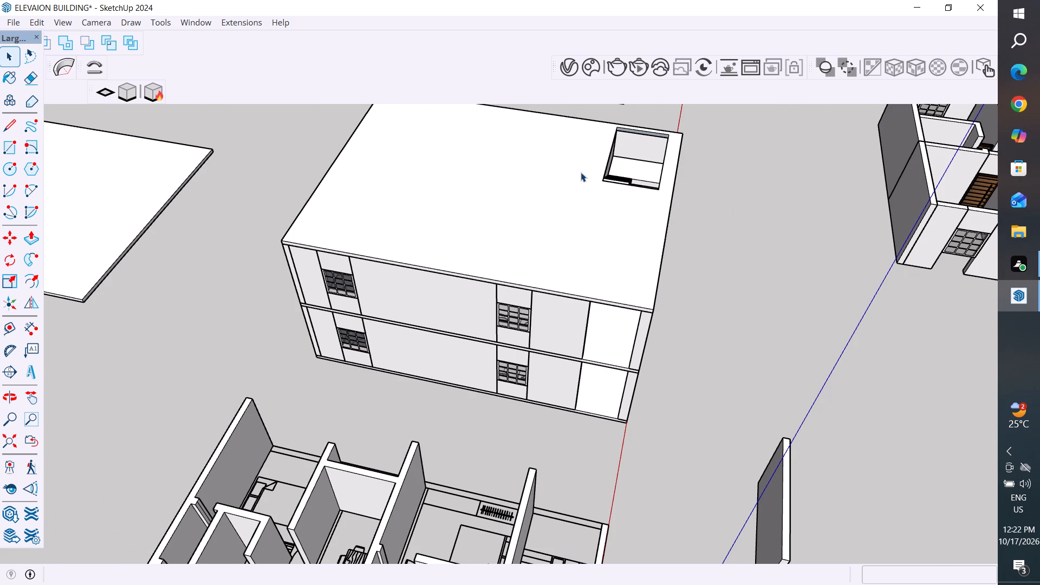
pyautogui.moveTo(634, 235); pyautogui.dragTo(485, 204, button='middle')
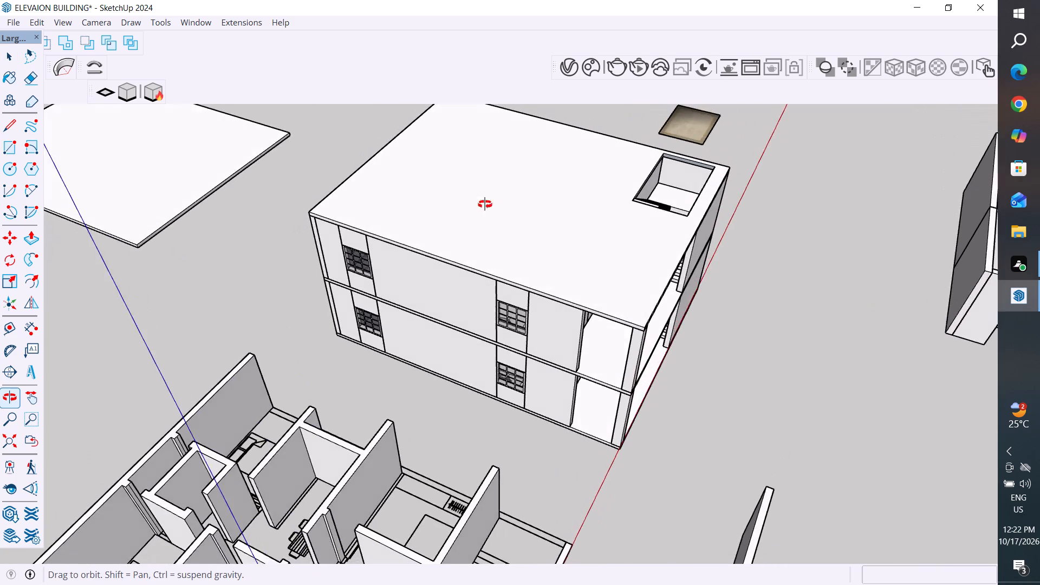
pyautogui.moveTo(485, 204); pyautogui.dragTo(414, 199, button='middle')
pyautogui.scroll(-4, 513, 307)
pyautogui.moveTo(703, 349); pyautogui.dragTo(691, 340, button='middle')
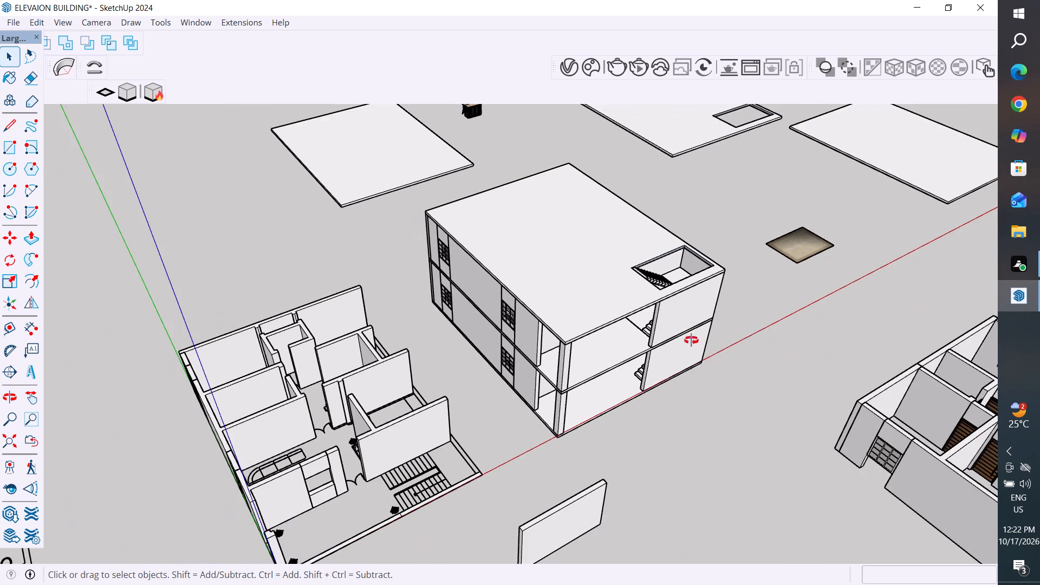
pyautogui.moveTo(691, 340); pyautogui.dragTo(489, 339, button='middle')
pyautogui.scroll(4, 612, 354)
pyautogui.moveTo(625, 357); pyautogui.dragTo(595, 339, button='middle')
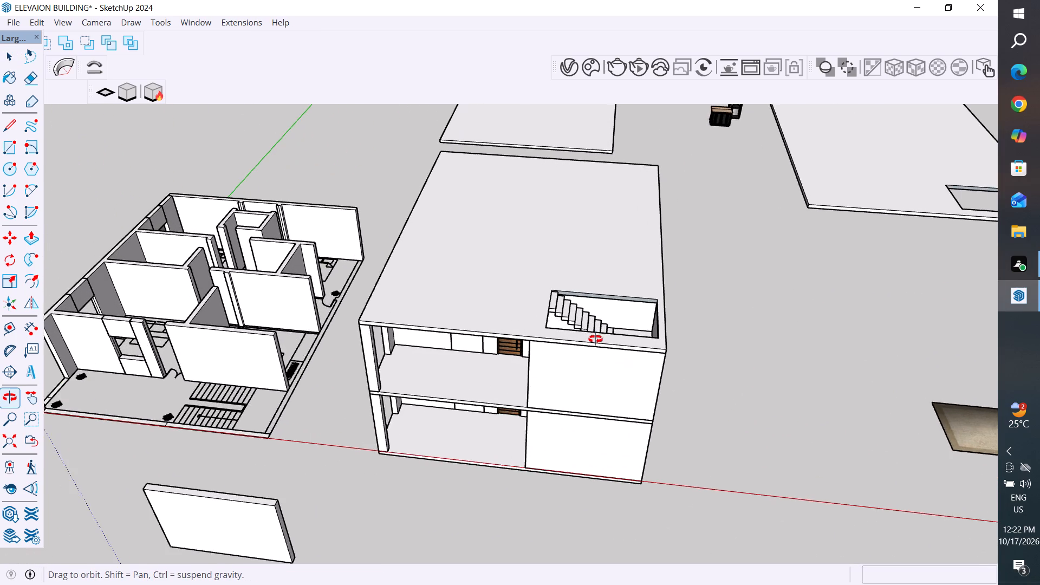
pyautogui.moveTo(595, 339); pyautogui.dragTo(450, 334, button='middle')
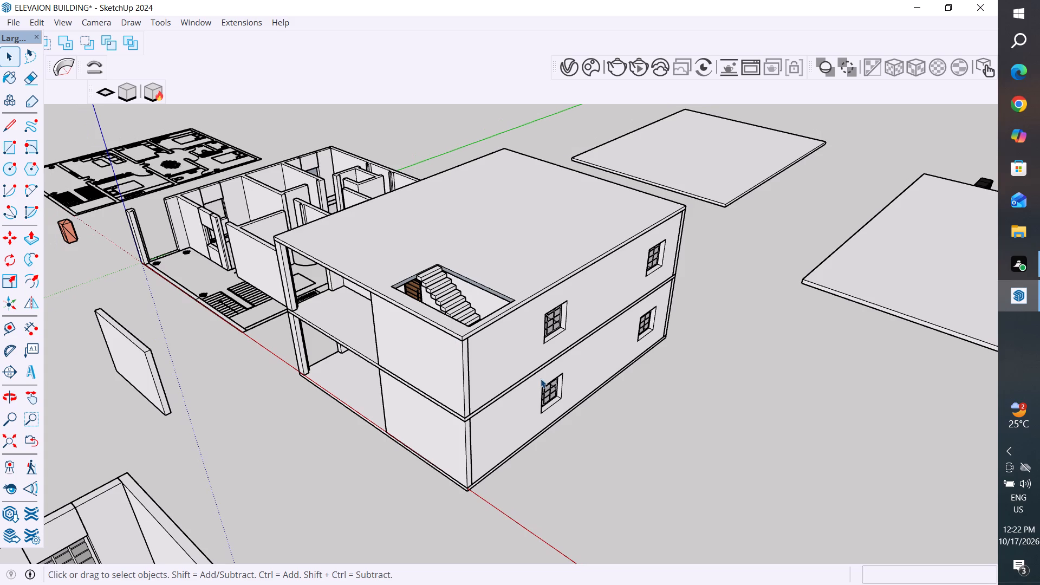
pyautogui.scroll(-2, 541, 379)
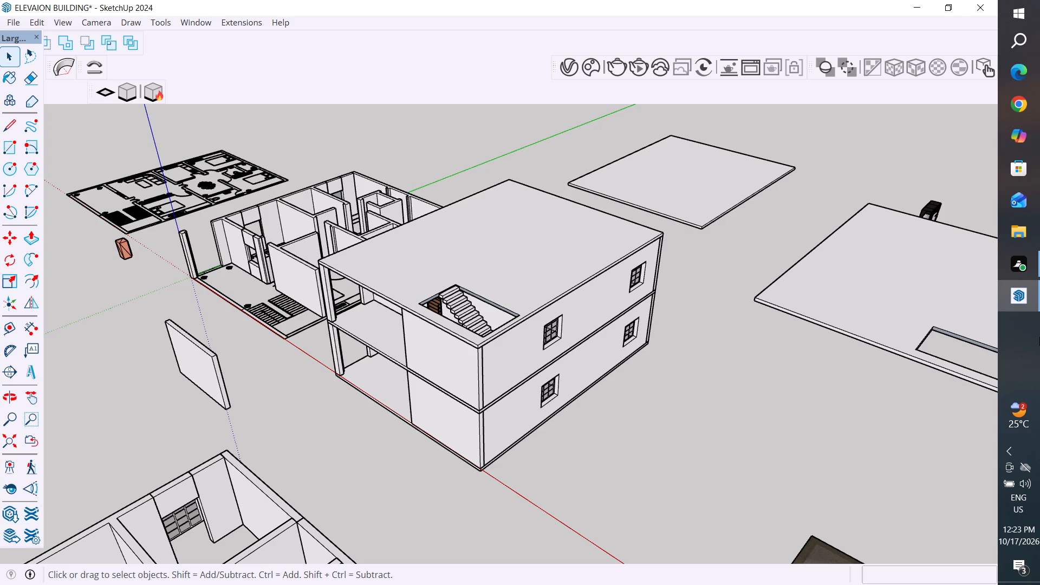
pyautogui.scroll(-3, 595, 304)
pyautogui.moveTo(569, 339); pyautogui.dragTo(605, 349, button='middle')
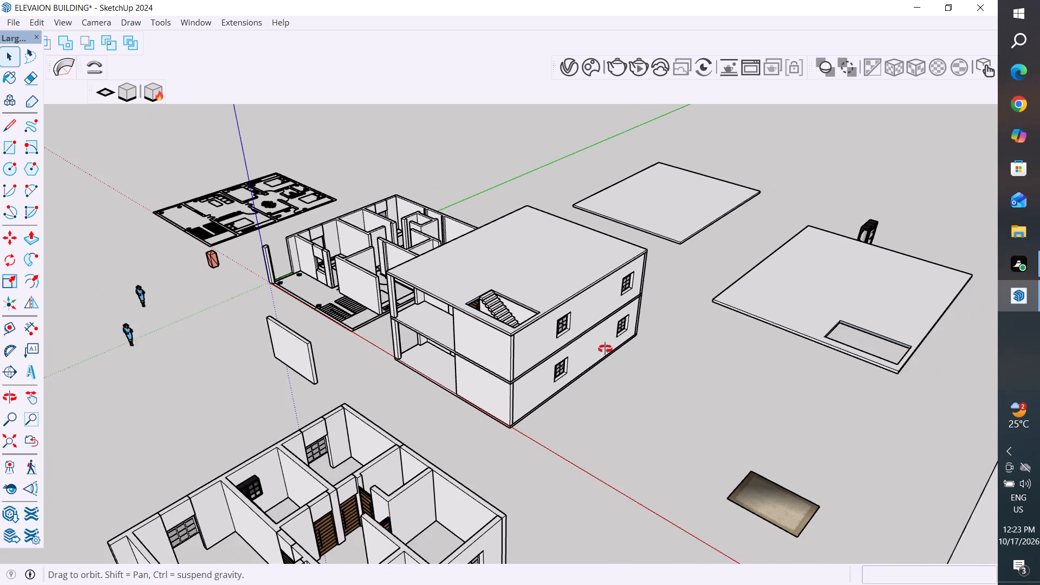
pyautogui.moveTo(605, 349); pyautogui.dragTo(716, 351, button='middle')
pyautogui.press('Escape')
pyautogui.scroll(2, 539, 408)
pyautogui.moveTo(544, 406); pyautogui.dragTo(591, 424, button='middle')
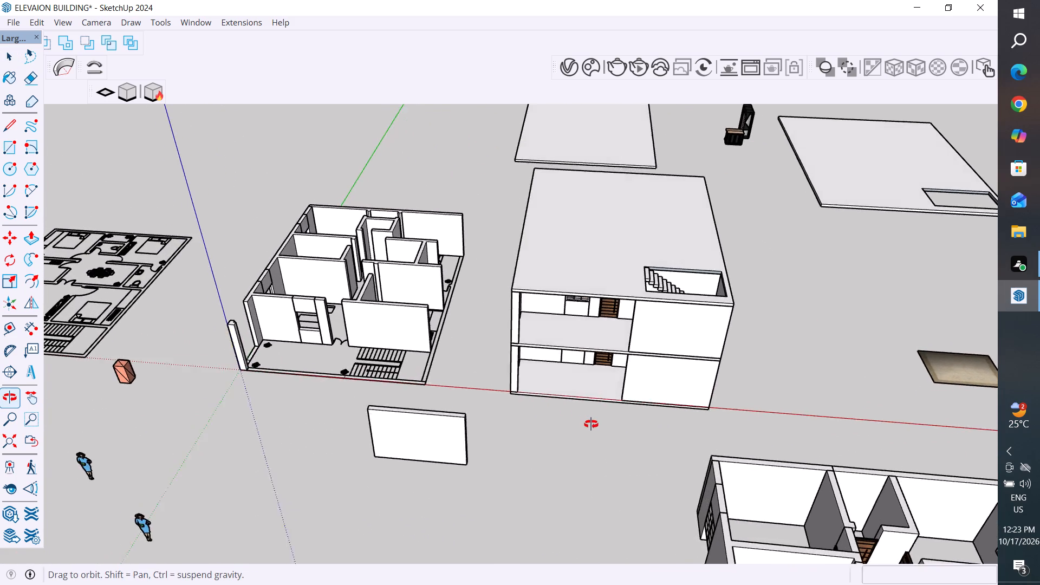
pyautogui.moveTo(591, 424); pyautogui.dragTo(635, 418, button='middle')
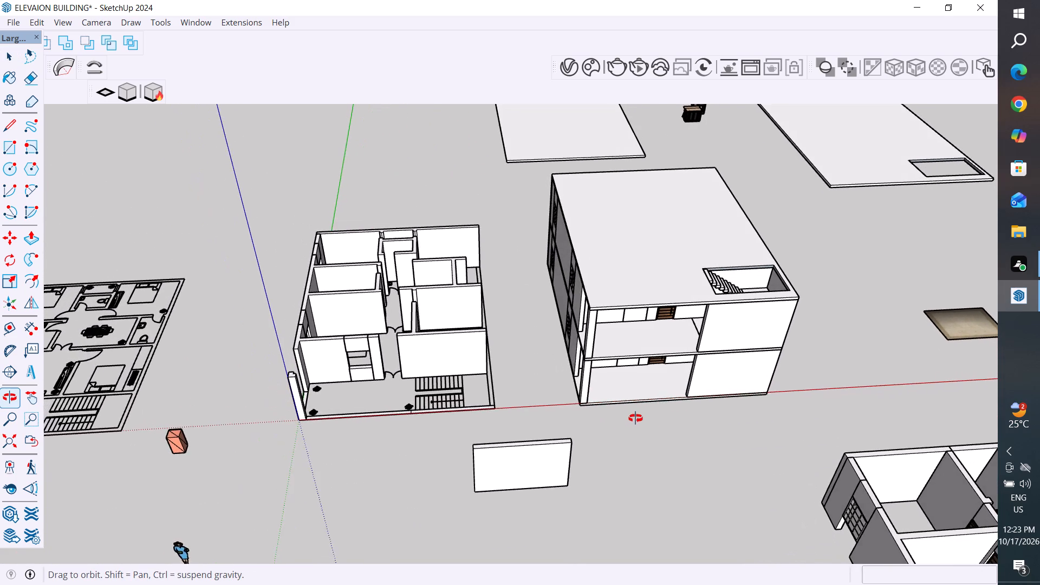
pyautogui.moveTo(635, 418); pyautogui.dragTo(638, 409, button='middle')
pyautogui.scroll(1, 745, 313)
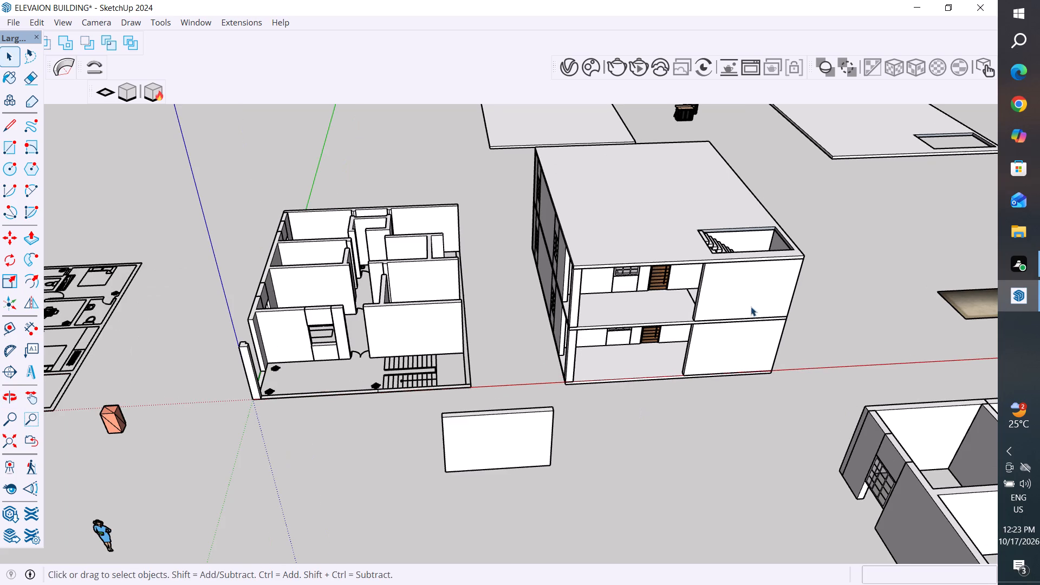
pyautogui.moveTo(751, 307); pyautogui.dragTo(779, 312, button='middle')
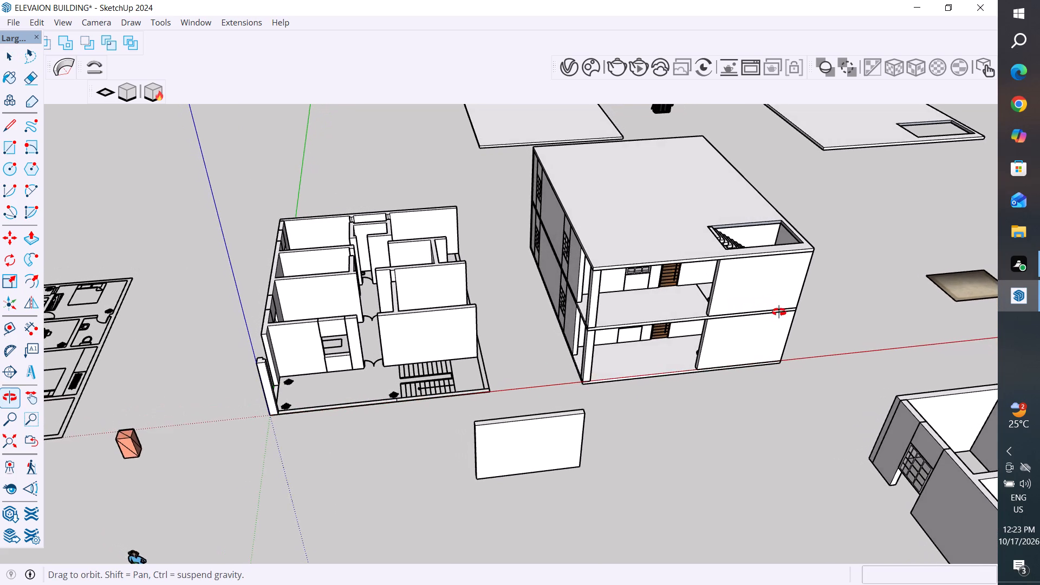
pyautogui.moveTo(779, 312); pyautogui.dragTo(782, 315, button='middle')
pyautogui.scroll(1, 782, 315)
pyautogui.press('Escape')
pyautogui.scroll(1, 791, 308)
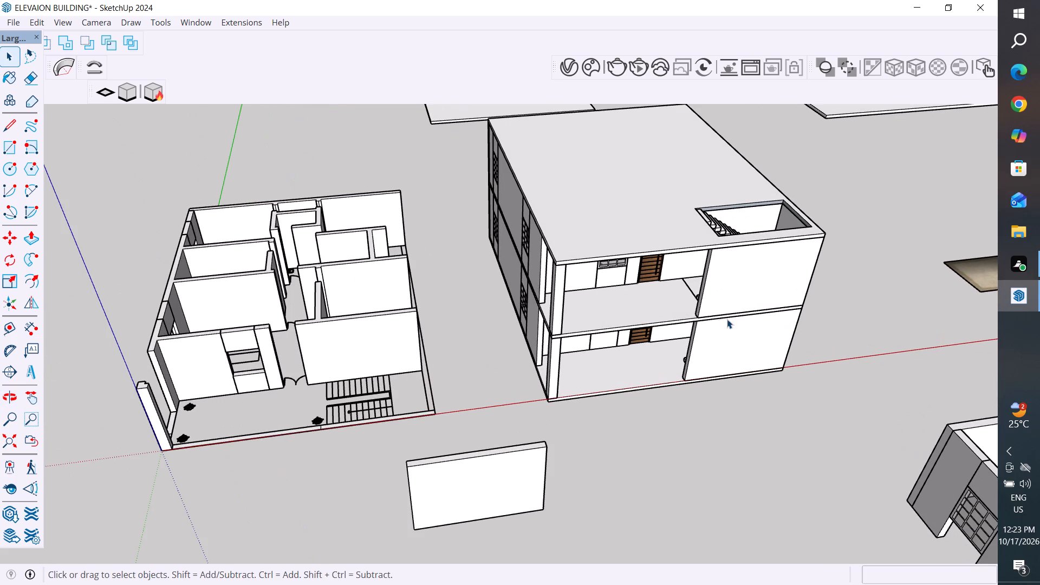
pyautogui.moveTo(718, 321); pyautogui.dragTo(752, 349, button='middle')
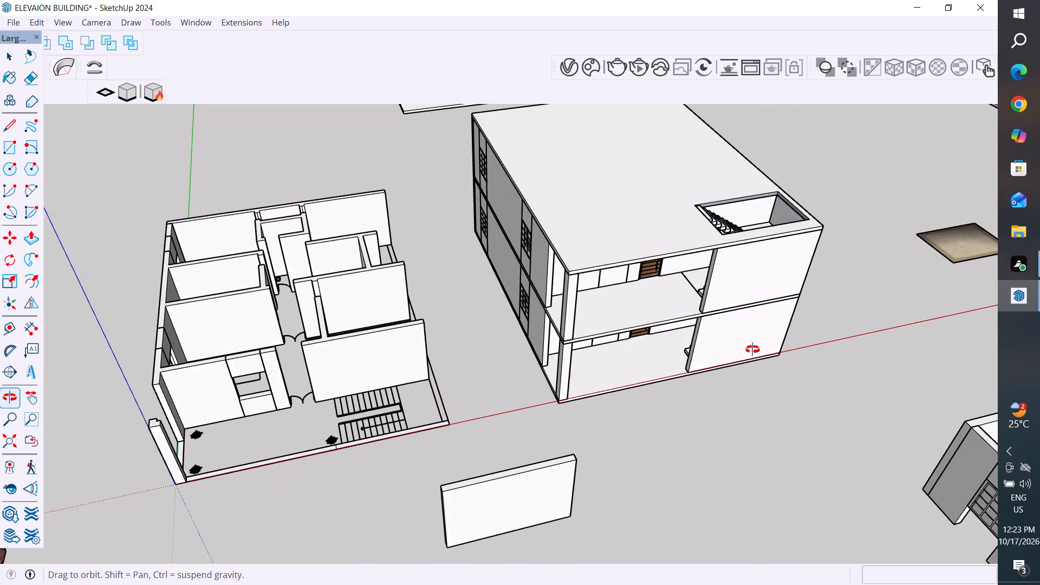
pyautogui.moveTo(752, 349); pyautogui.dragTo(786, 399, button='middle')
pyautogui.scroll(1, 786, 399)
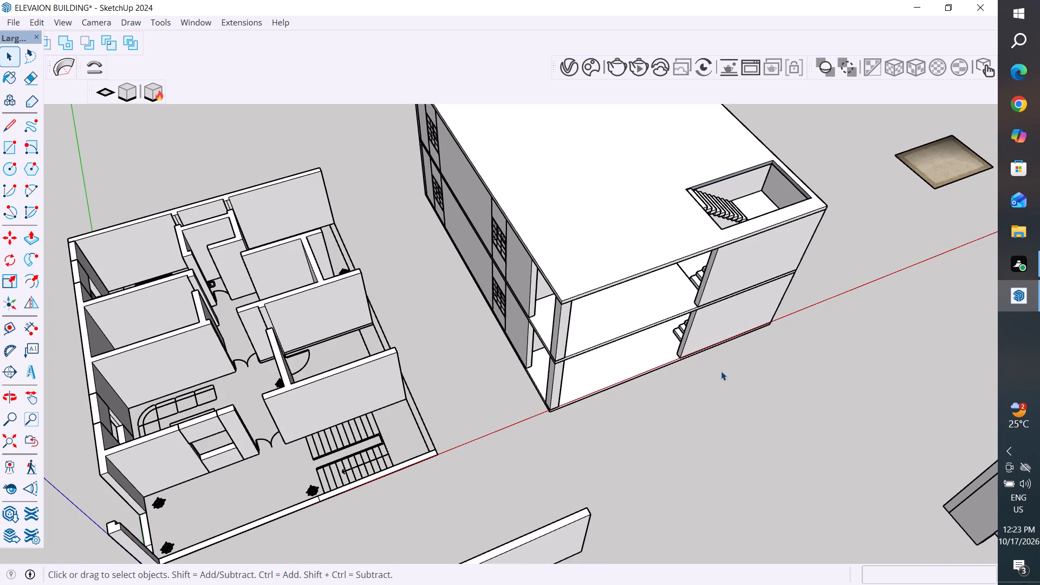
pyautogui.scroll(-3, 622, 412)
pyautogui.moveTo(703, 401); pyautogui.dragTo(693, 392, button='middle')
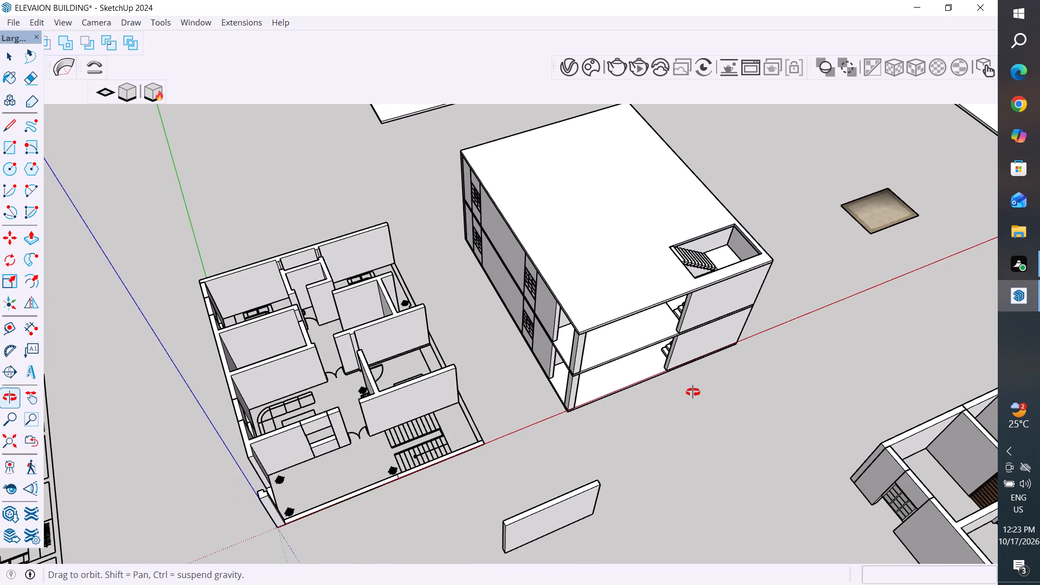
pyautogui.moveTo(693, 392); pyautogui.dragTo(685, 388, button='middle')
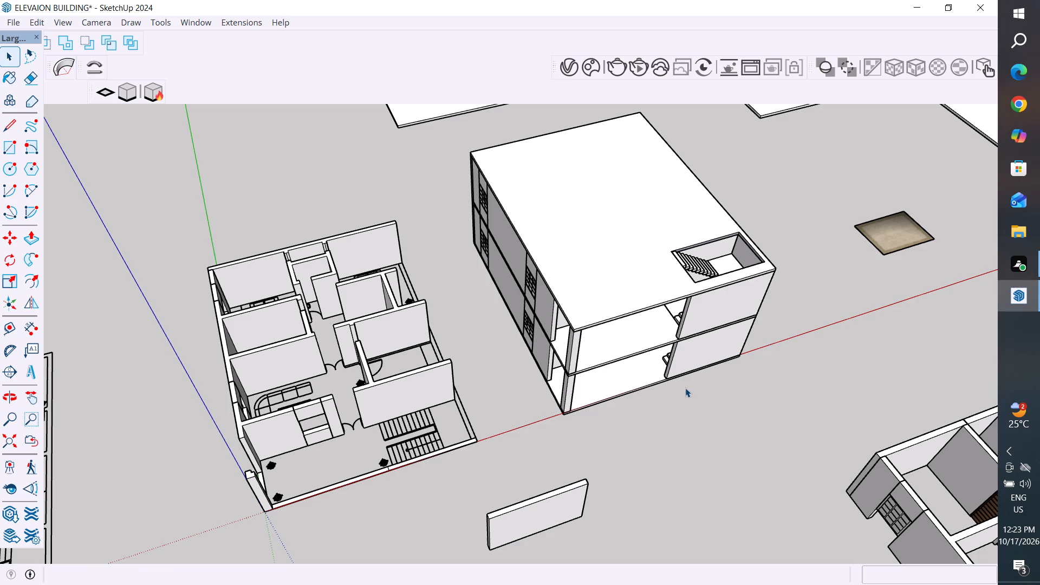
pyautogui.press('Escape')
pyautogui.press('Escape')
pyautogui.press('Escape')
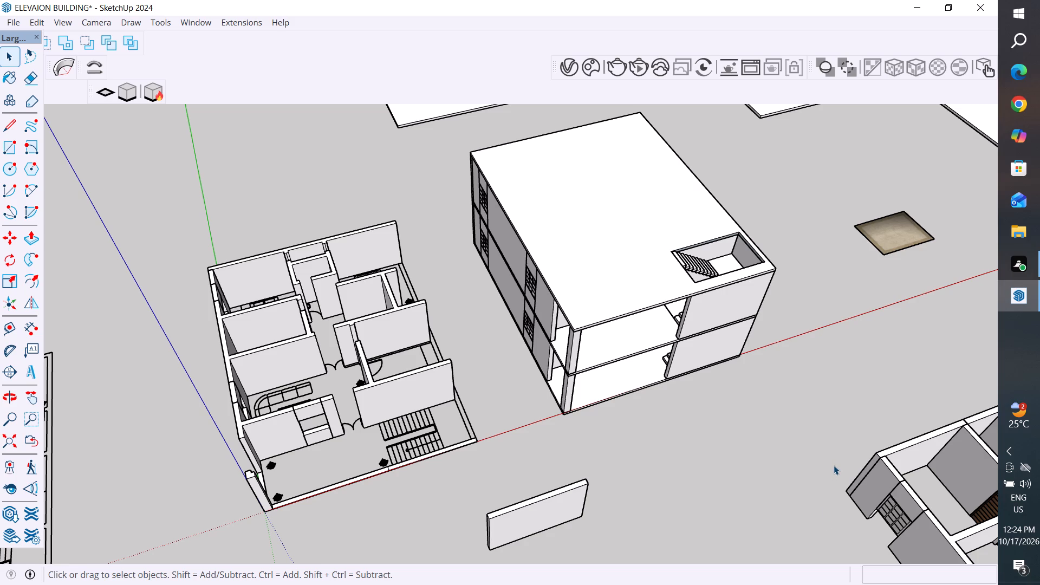
# Examine the front of the stacked building up close, checking both storeys' open bays, corner columns and slab edges.
pyautogui.moveTo(689, 337); pyautogui.dragTo(701, 311, button='middle')
pyautogui.moveTo(701, 311); pyautogui.dragTo(670, 226, button='middle')
pyautogui.moveTo(751, 303); pyautogui.dragTo(757, 292, button='middle')
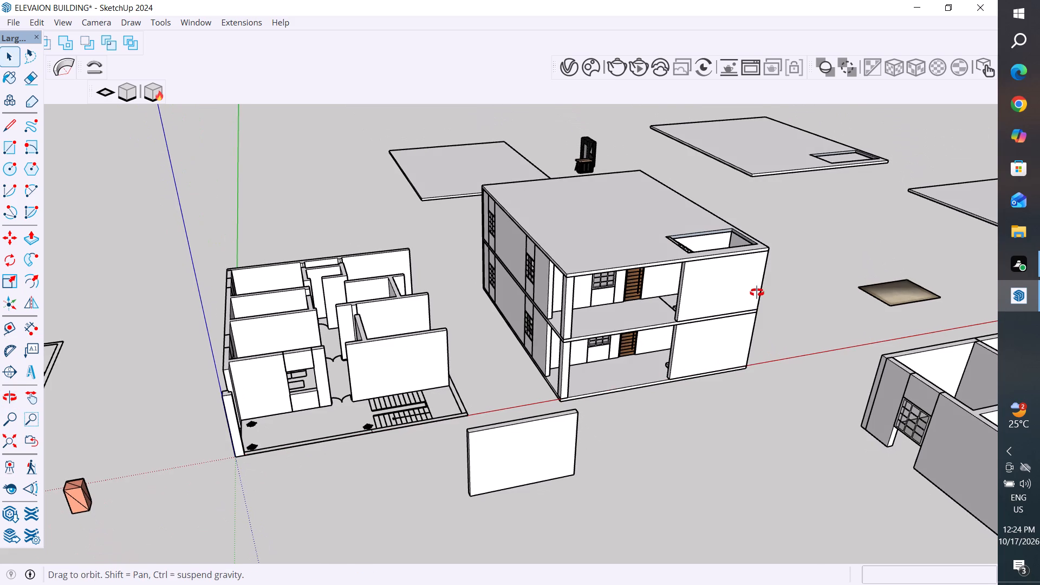
pyautogui.moveTo(757, 292); pyautogui.dragTo(771, 280, button='middle')
pyautogui.scroll(2, 780, 266)
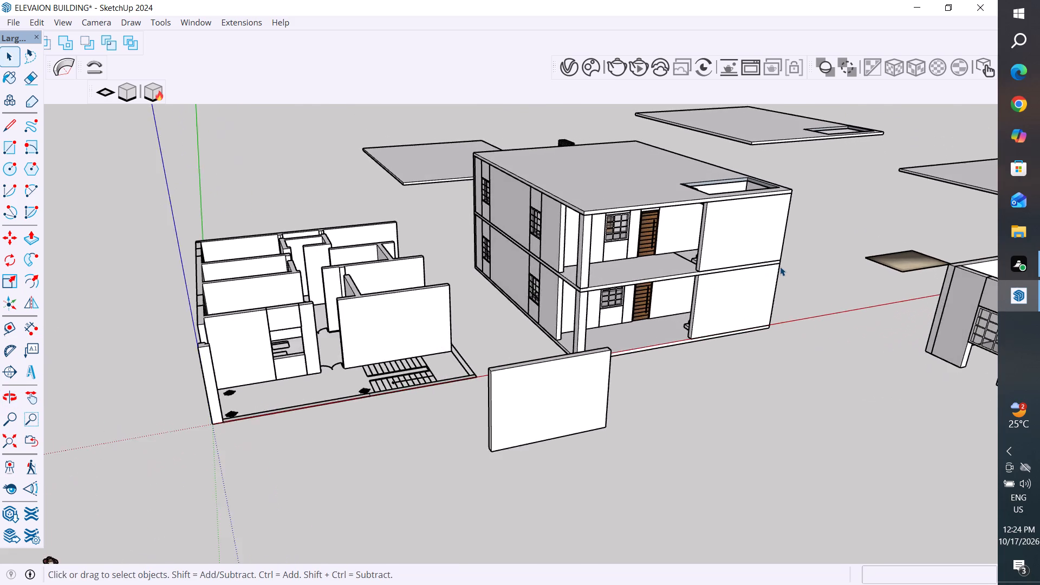
pyautogui.scroll(3, 785, 253)
pyautogui.moveTo(789, 252); pyautogui.dragTo(814, 272, button='middle')
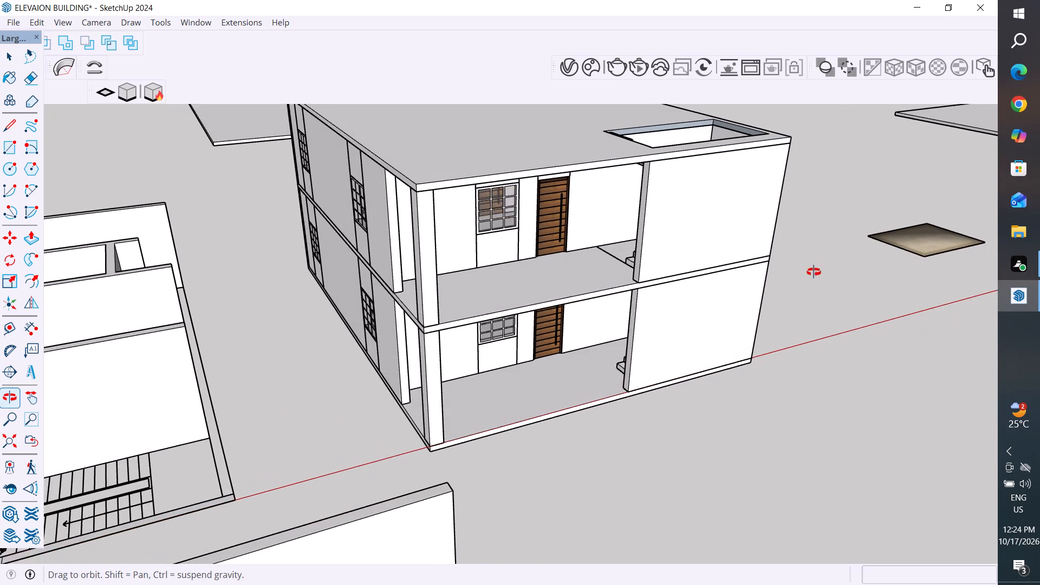
pyautogui.moveTo(814, 272); pyautogui.dragTo(811, 316, button='middle')
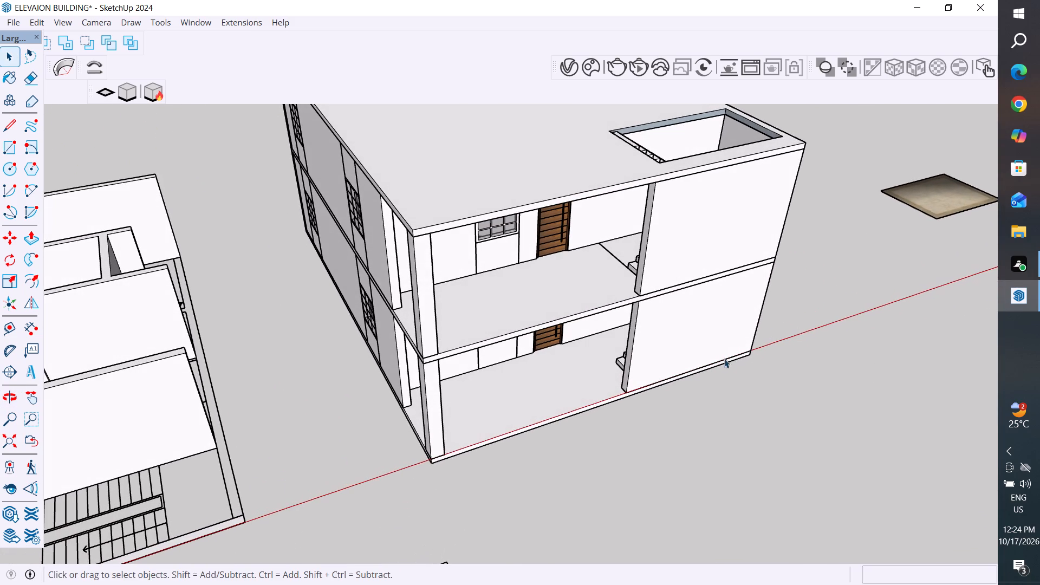
# Examine the stacked building's front bays and the stair opening in the top slab from above.
pyautogui.scroll(2, 742, 345)
pyautogui.middleClick(752, 340)
pyautogui.scroll(-3, 717, 388)
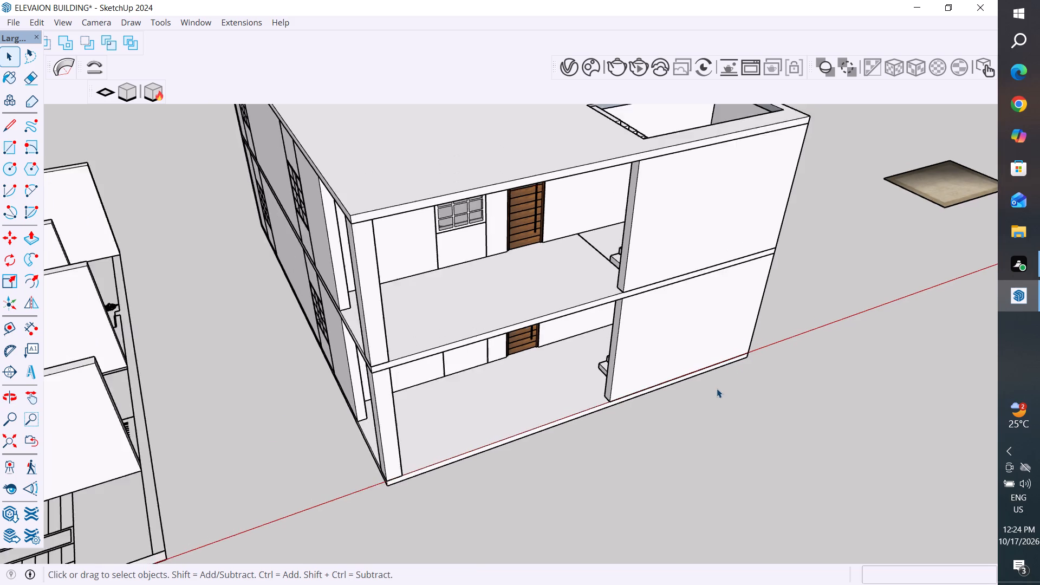
pyautogui.scroll(3, 782, 151)
pyautogui.moveTo(790, 158); pyautogui.dragTo(787, 152, button='middle')
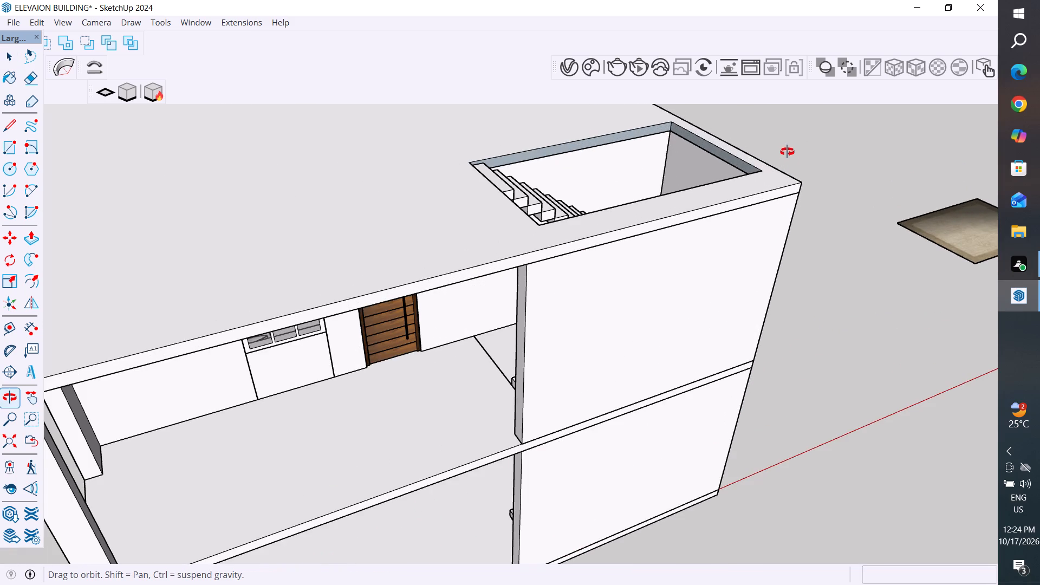
pyautogui.moveTo(787, 152); pyautogui.dragTo(784, 140, button='middle')
pyautogui.scroll(-4, 700, 376)
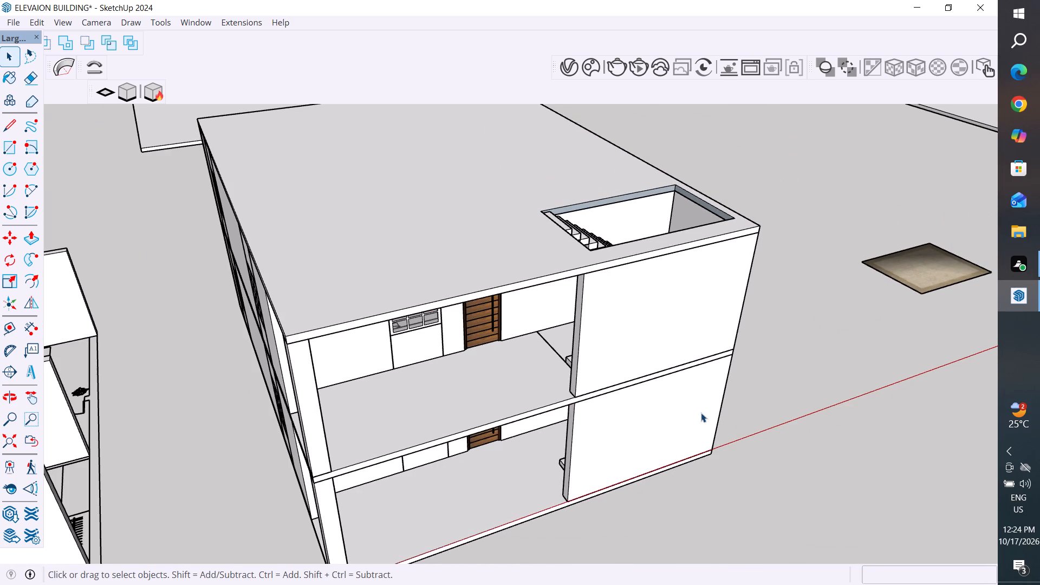
pyautogui.scroll(-3, 750, 294)
pyautogui.moveTo(741, 332); pyautogui.dragTo(749, 315, button='middle')
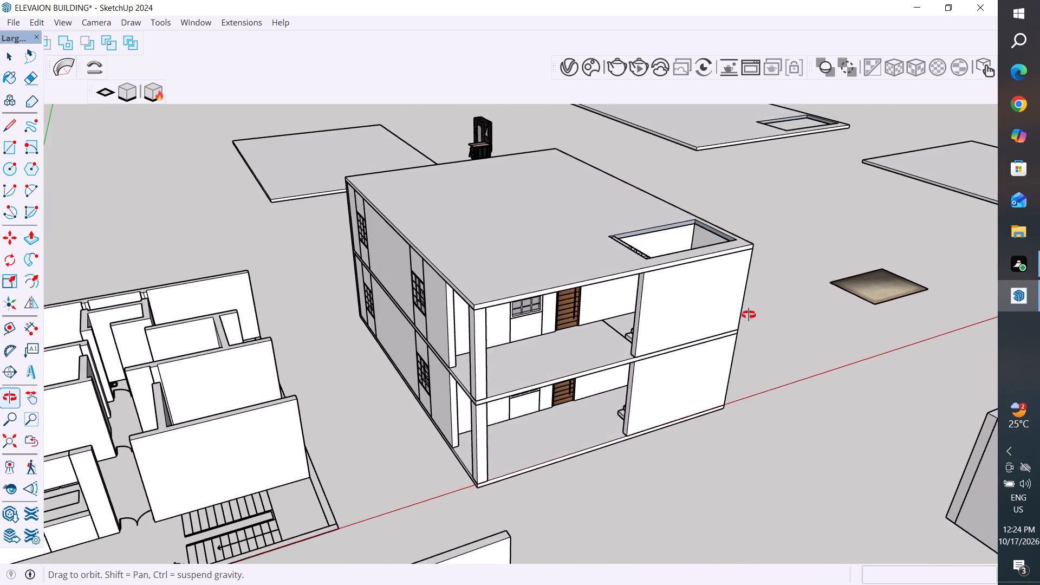
pyautogui.moveTo(749, 315); pyautogui.dragTo(759, 321, button='middle')
pyautogui.scroll(1, 713, 352)
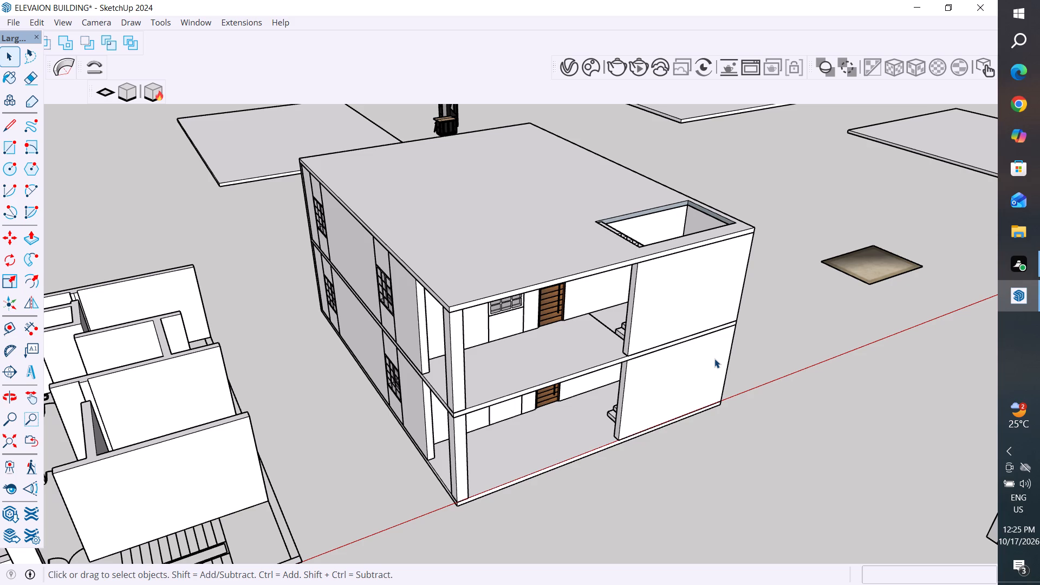
pyautogui.scroll(-2, 531, 350)
# Examine the two-storey building's front elevation from low and high angles, alongside the neighbouring floor model and loose slabs.
pyautogui.scroll(-1, 530, 349)
pyautogui.moveTo(614, 305); pyautogui.dragTo(573, 246, button='middle')
pyautogui.scroll(1, 628, 391)
pyautogui.moveTo(630, 391); pyautogui.dragTo(636, 391, button='middle')
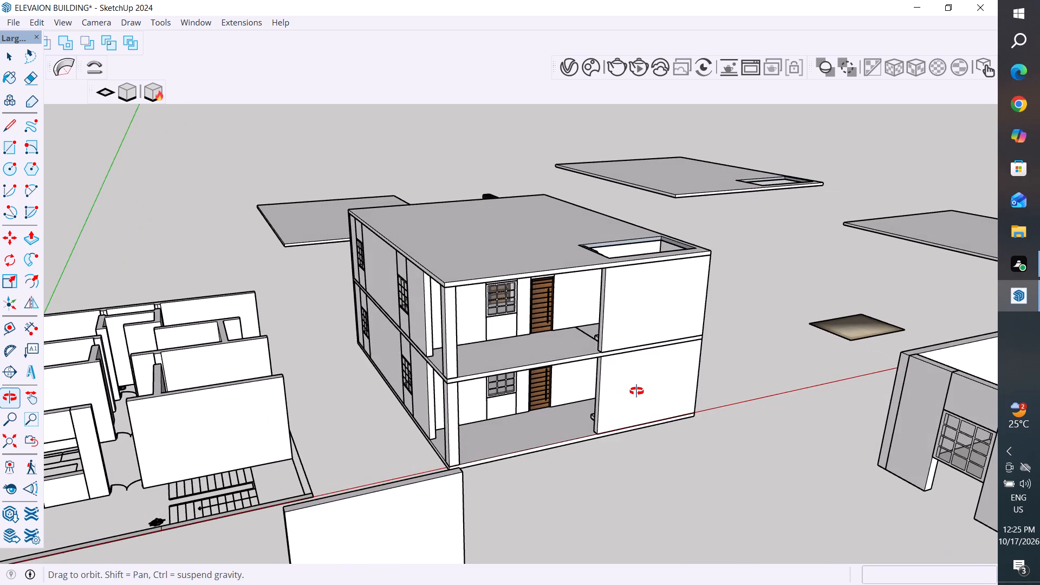
pyautogui.moveTo(636, 391); pyautogui.dragTo(636, 391, button='middle')
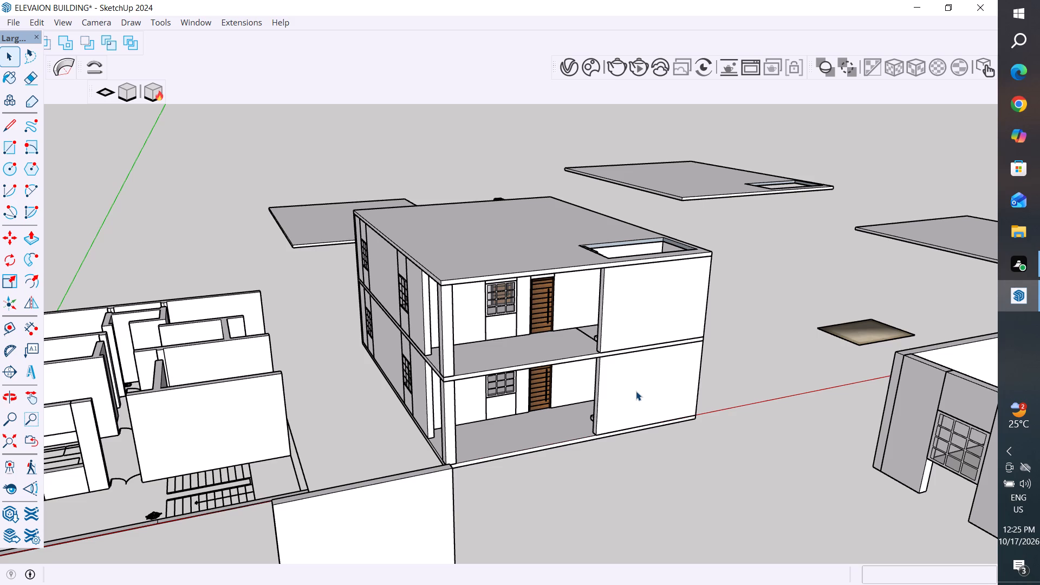
pyautogui.scroll(-2, 636, 391)
pyautogui.moveTo(637, 394); pyautogui.dragTo(633, 395, button='middle')
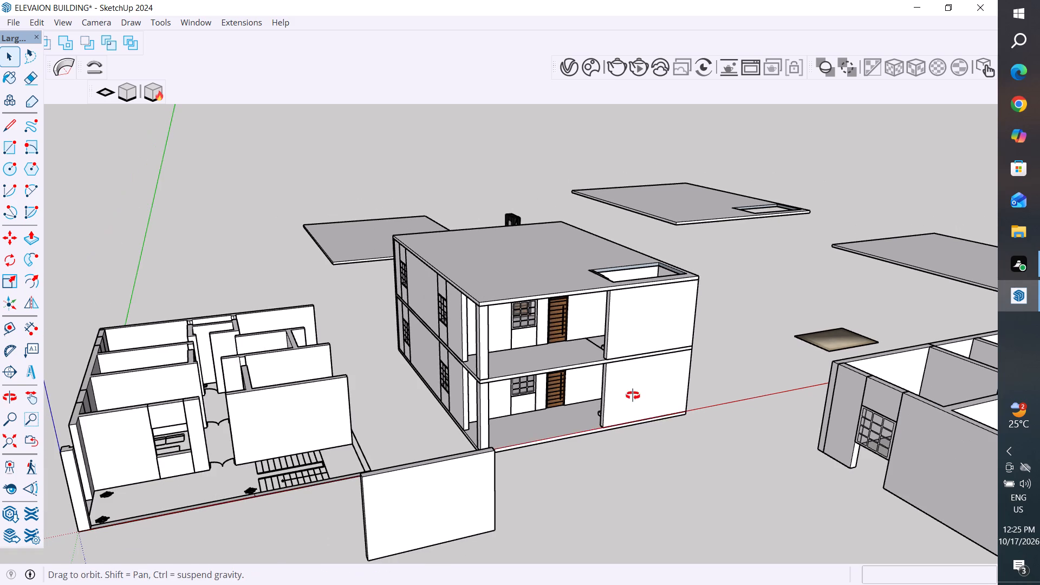
pyautogui.moveTo(633, 395); pyautogui.dragTo(596, 451, button='middle')
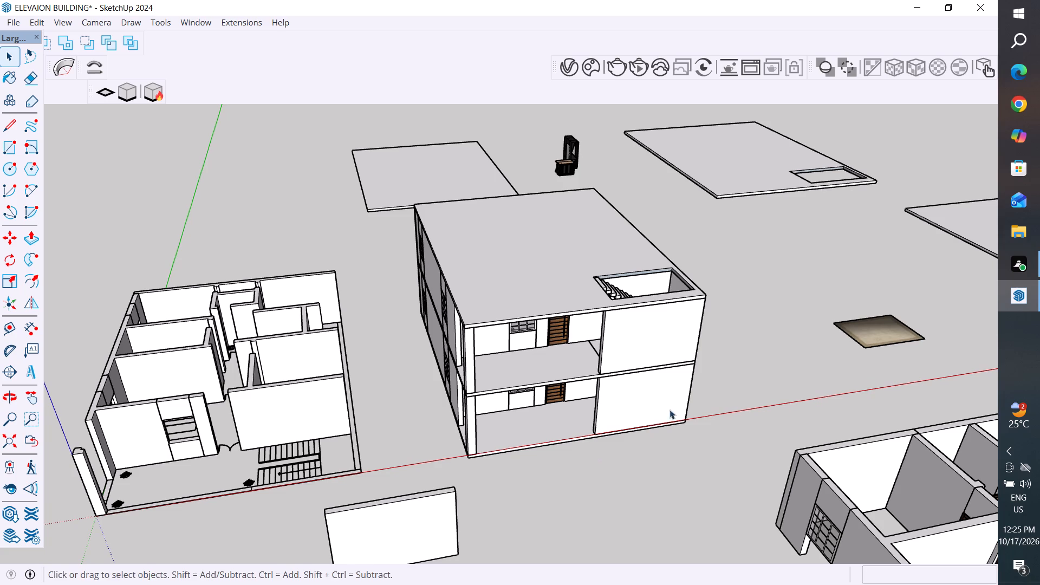
pyautogui.moveTo(746, 470); pyautogui.dragTo(701, 405, button='middle')
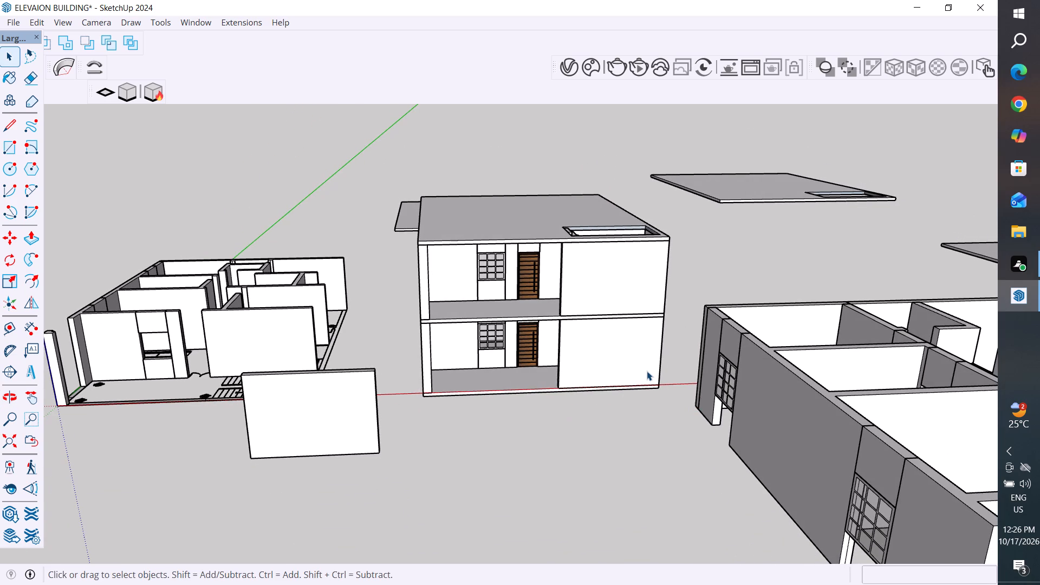
pyautogui.moveTo(612, 333); pyautogui.dragTo(614, 361, button='middle')
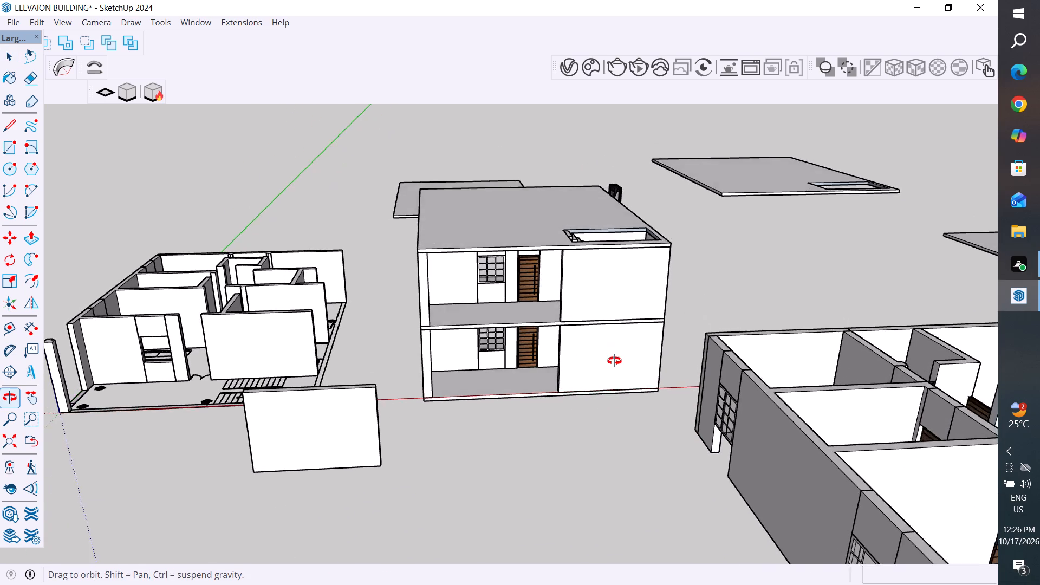
pyautogui.moveTo(614, 361); pyautogui.dragTo(656, 420, button='middle')
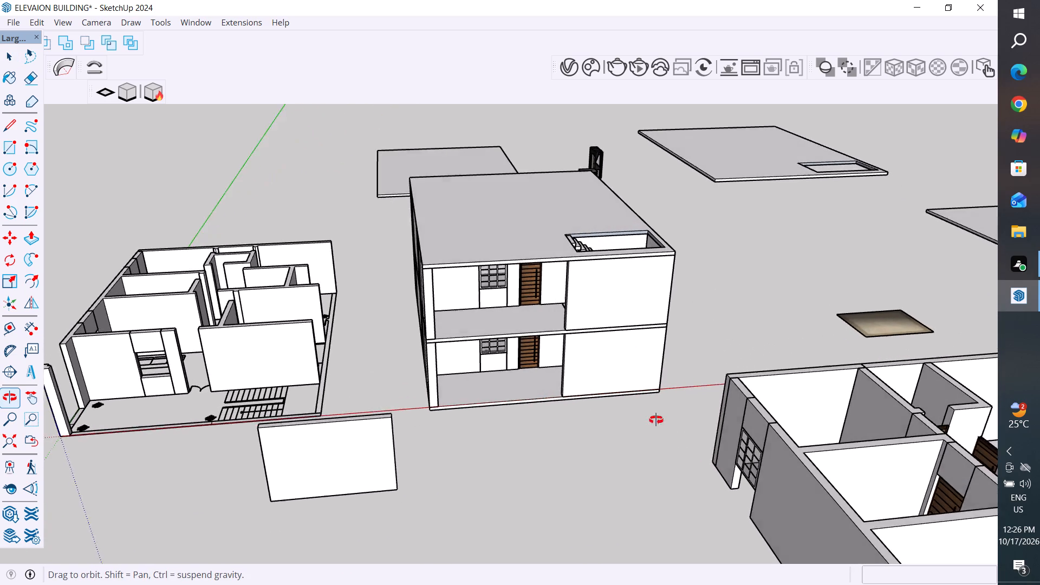
pyautogui.moveTo(656, 420); pyautogui.dragTo(718, 498, button='middle')
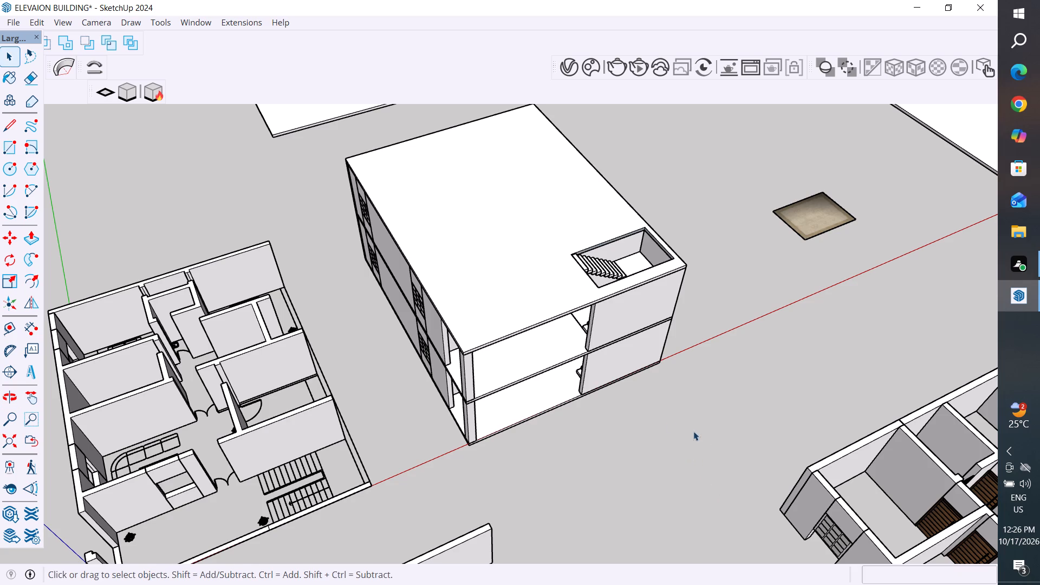
# Draw a line about 7' 11" long outward along the green axis from the intermediate slab's front edge, mid-way along the open bay.
pyautogui.moveTo(665, 414); pyautogui.dragTo(681, 426, button='middle')
pyautogui.scroll(3, 555, 340)
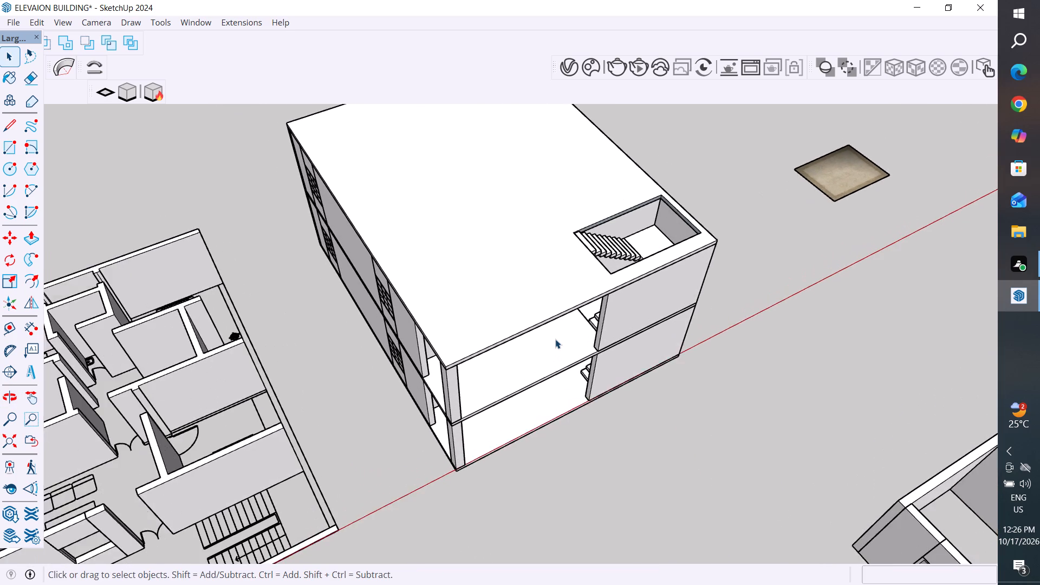
pyautogui.moveTo(562, 340); pyautogui.dragTo(590, 354, button='middle')
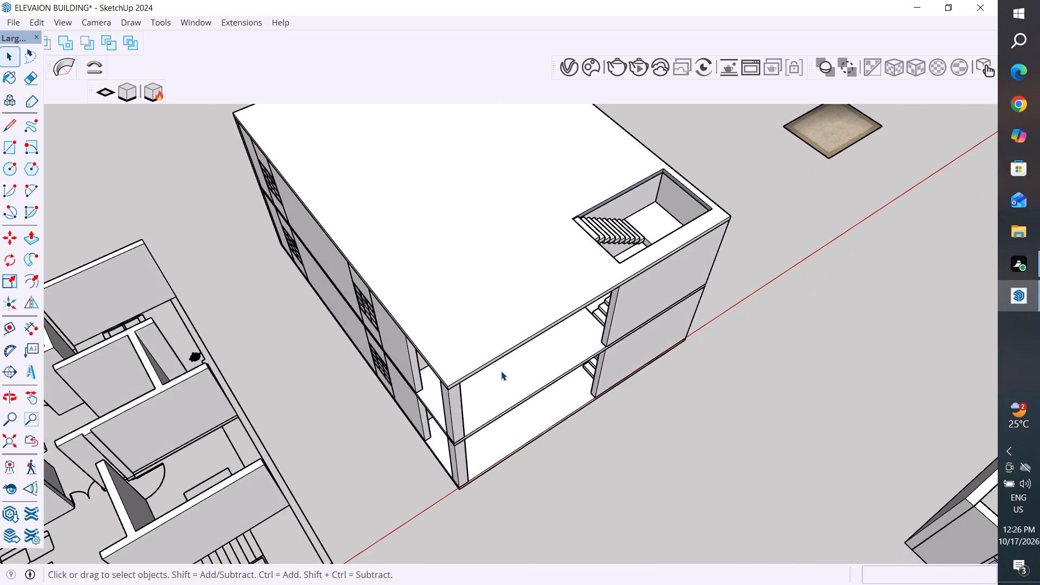
pyautogui.scroll(1, 503, 371)
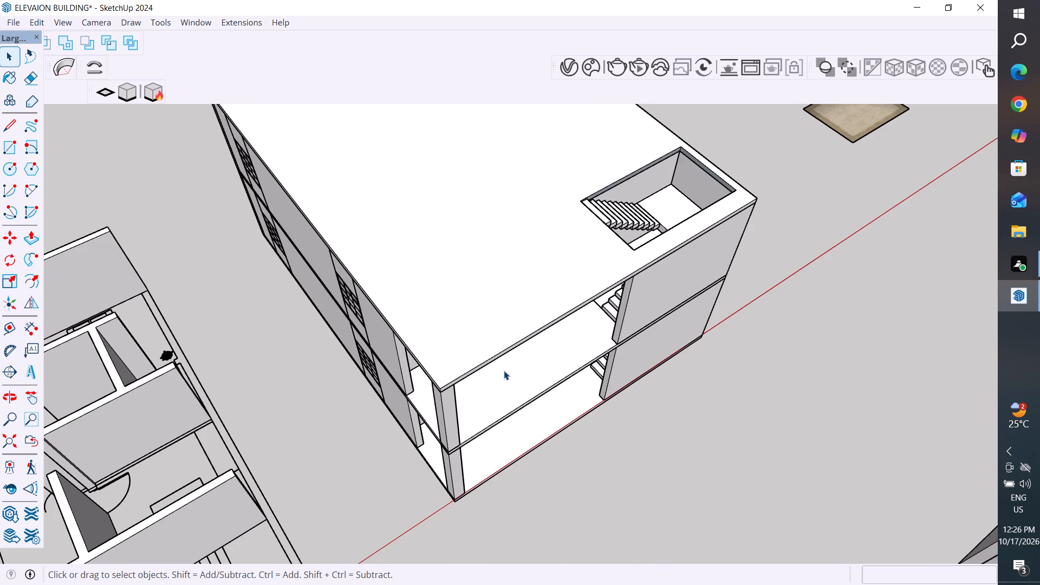
pyautogui.scroll(2, 521, 365)
pyautogui.moveTo(521, 365); pyautogui.dragTo(541, 364, button='middle')
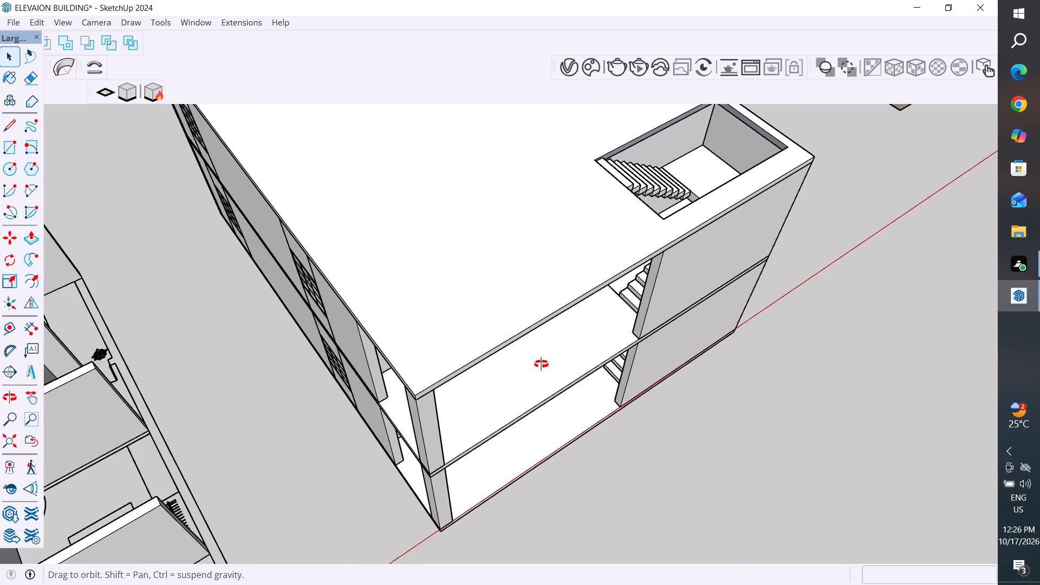
pyautogui.moveTo(541, 364); pyautogui.dragTo(572, 364, button='middle')
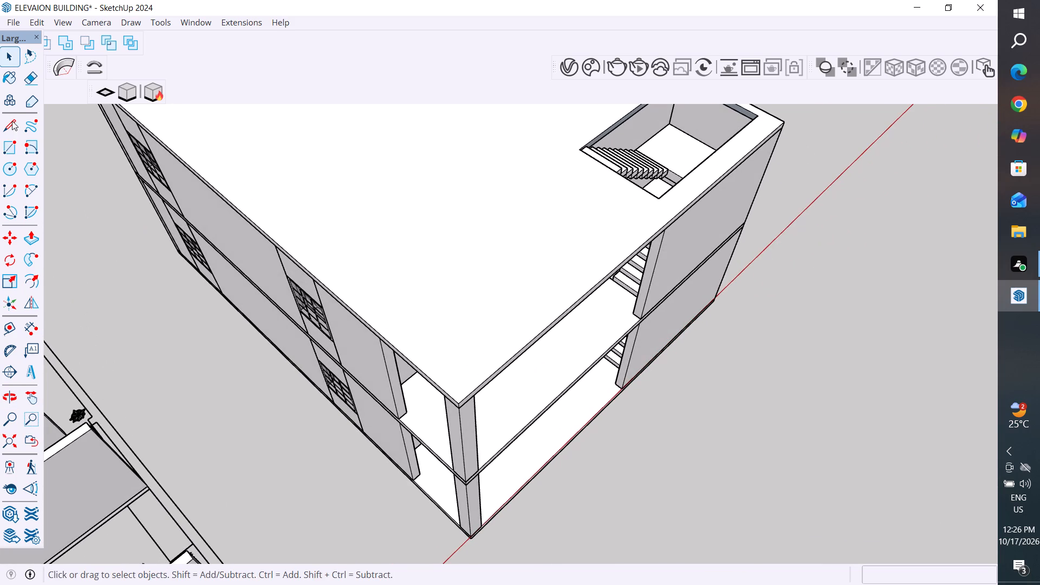
pyautogui.click(9, 119)
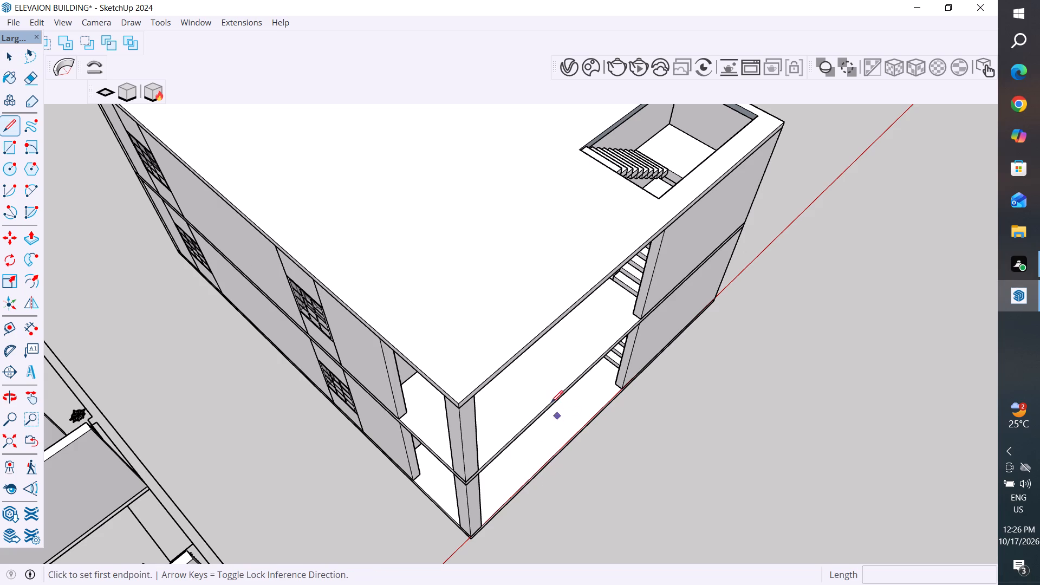
pyautogui.click(550, 401)
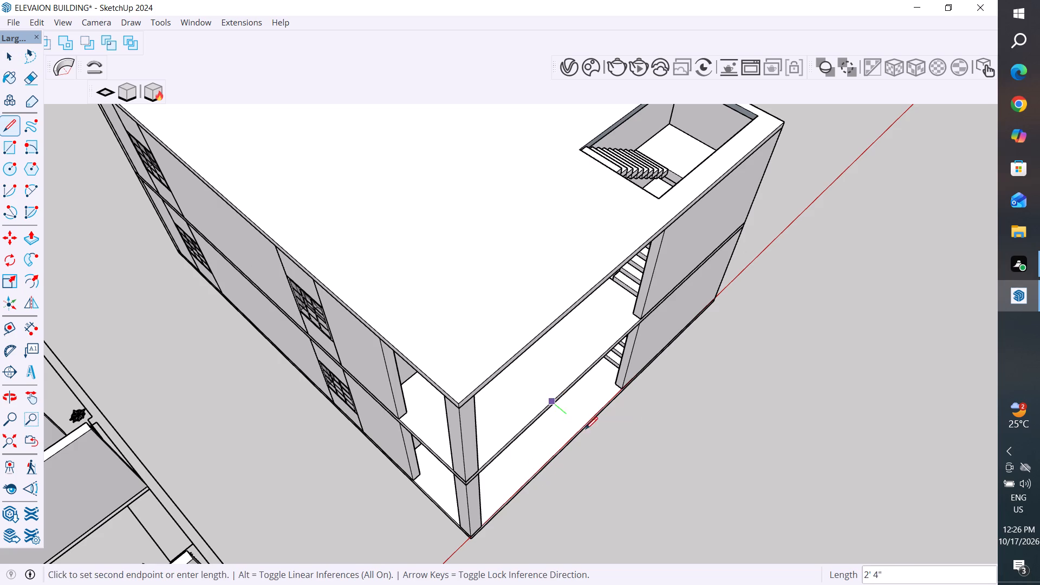
pyautogui.click(639, 478)
pyautogui.click(3, 56)
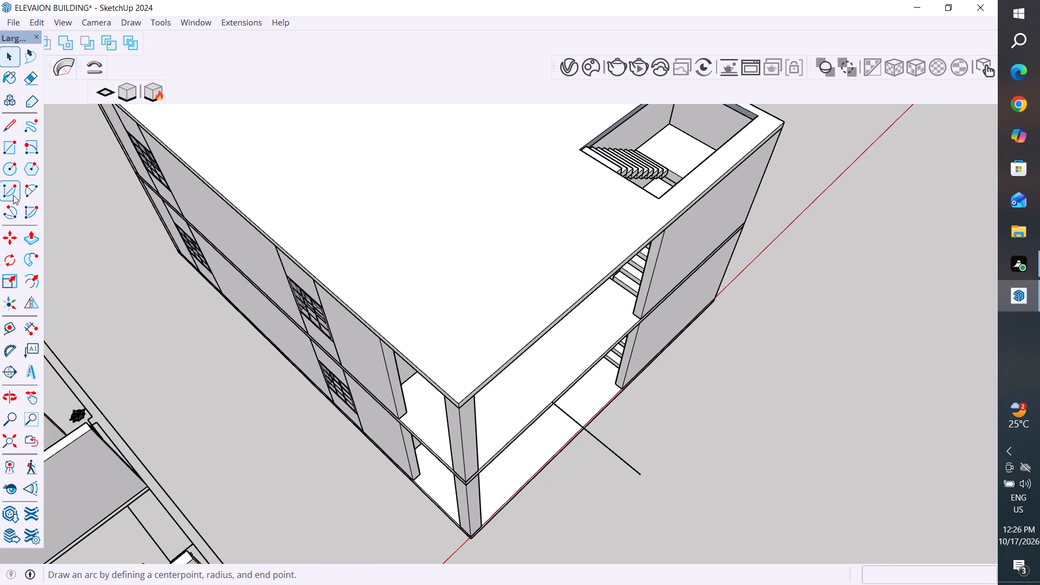
# Draw a two-point arc from the stair wall's corner on the intermediate slab to the line's outer end, bulging outward about 4' 6".
pyautogui.click(28, 193)
pyautogui.scroll(1, 644, 323)
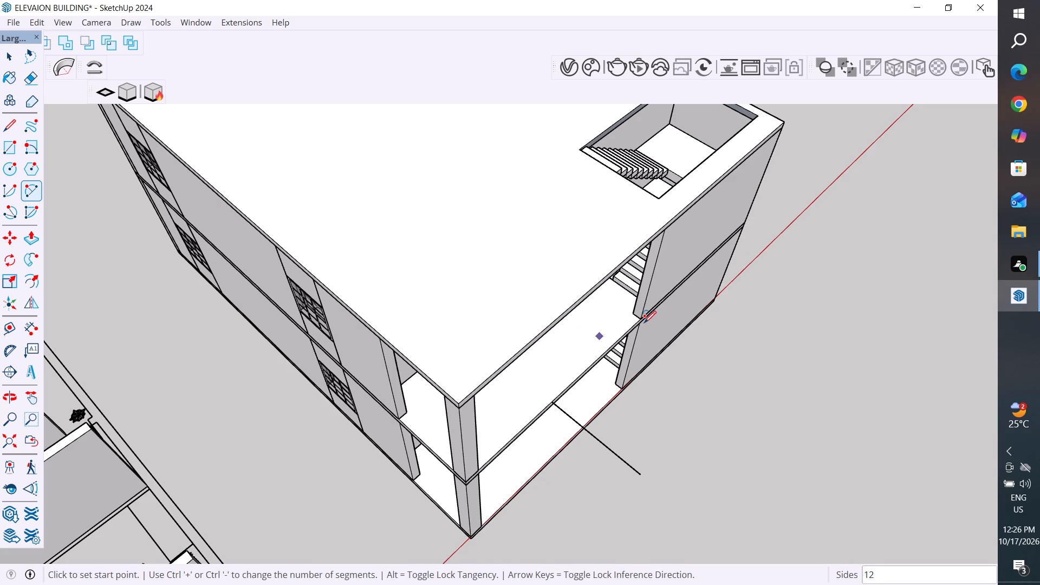
pyautogui.scroll(2, 644, 323)
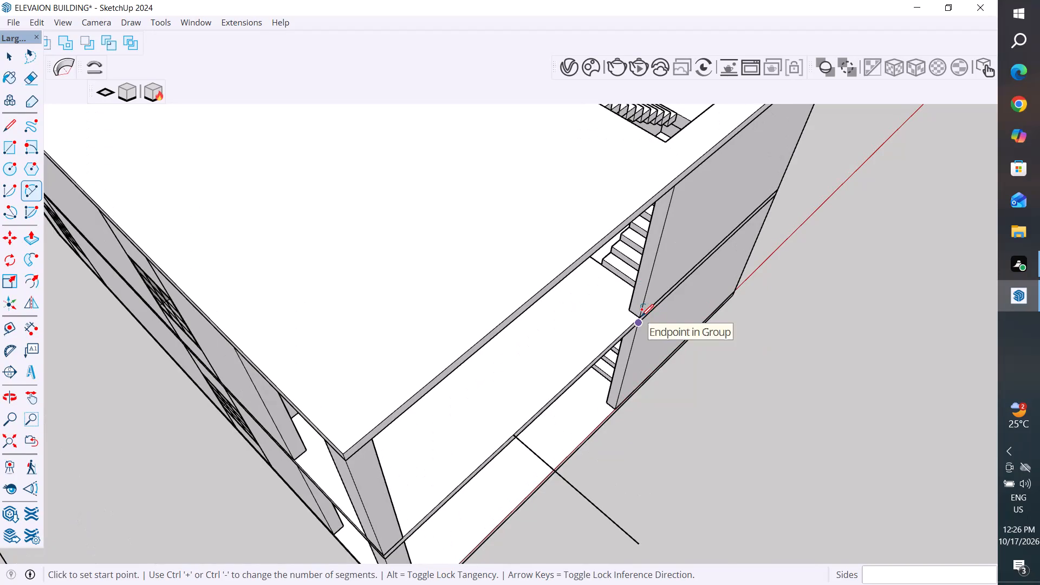
pyautogui.click(641, 316)
pyautogui.press('Escape')
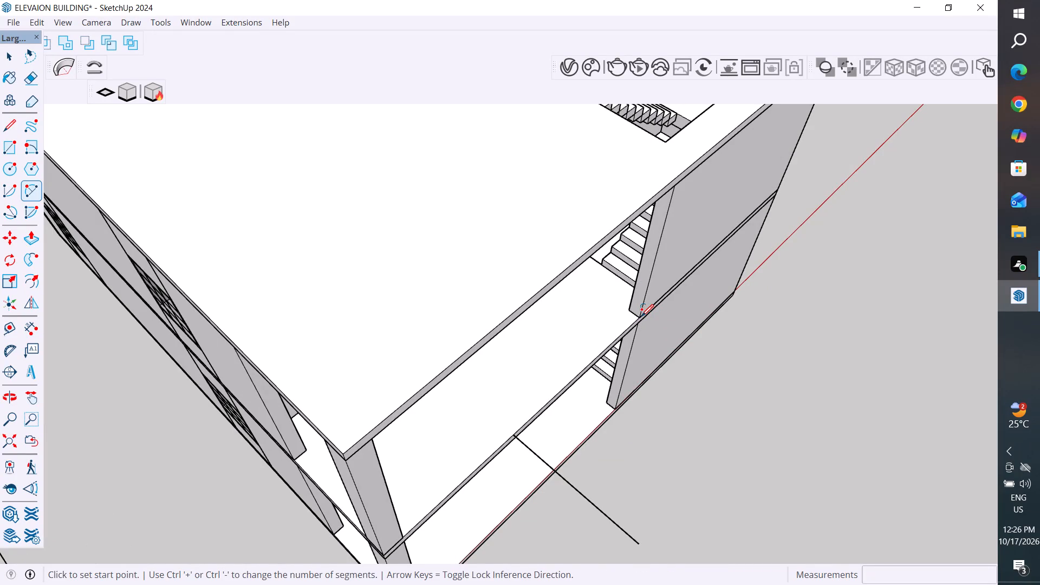
pyautogui.click(639, 320)
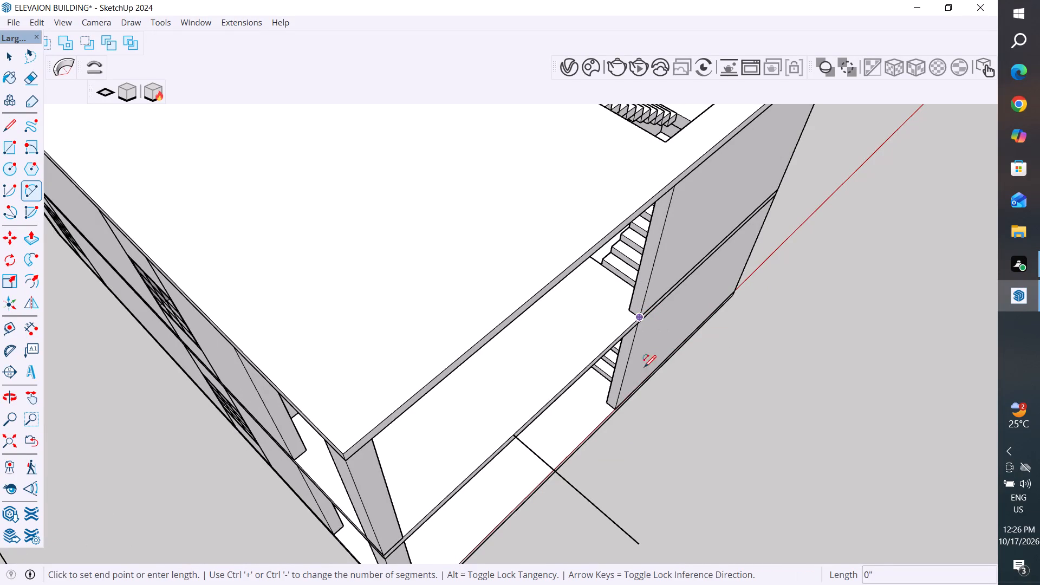
pyautogui.click(640, 543)
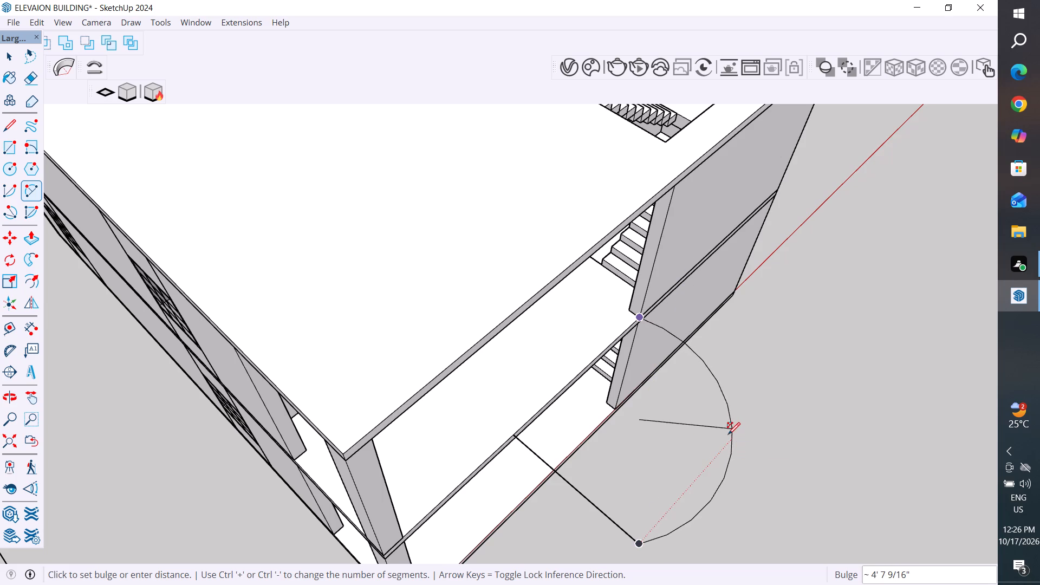
pyautogui.click(722, 434)
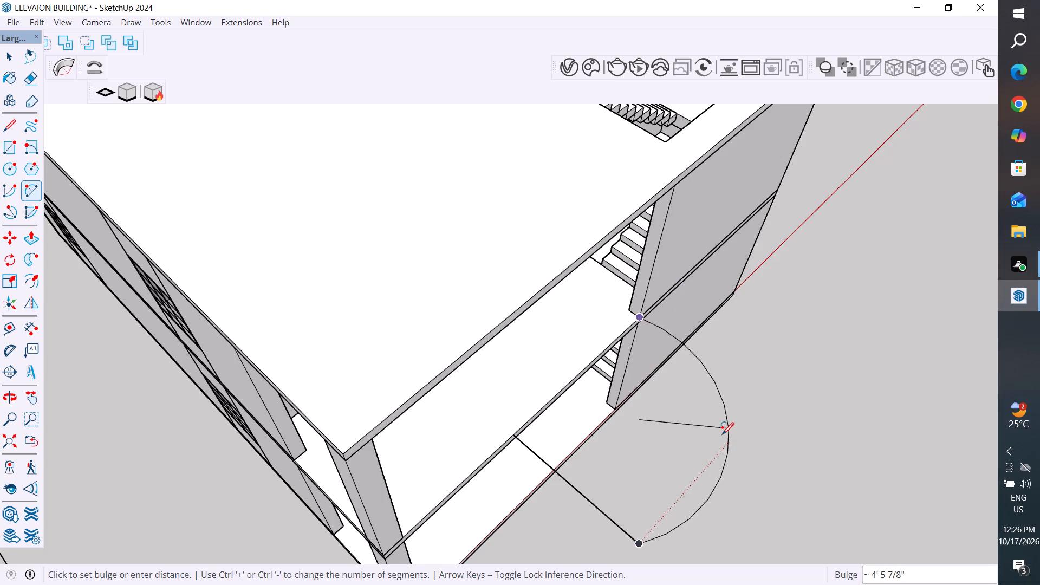
pyautogui.click(13, 55)
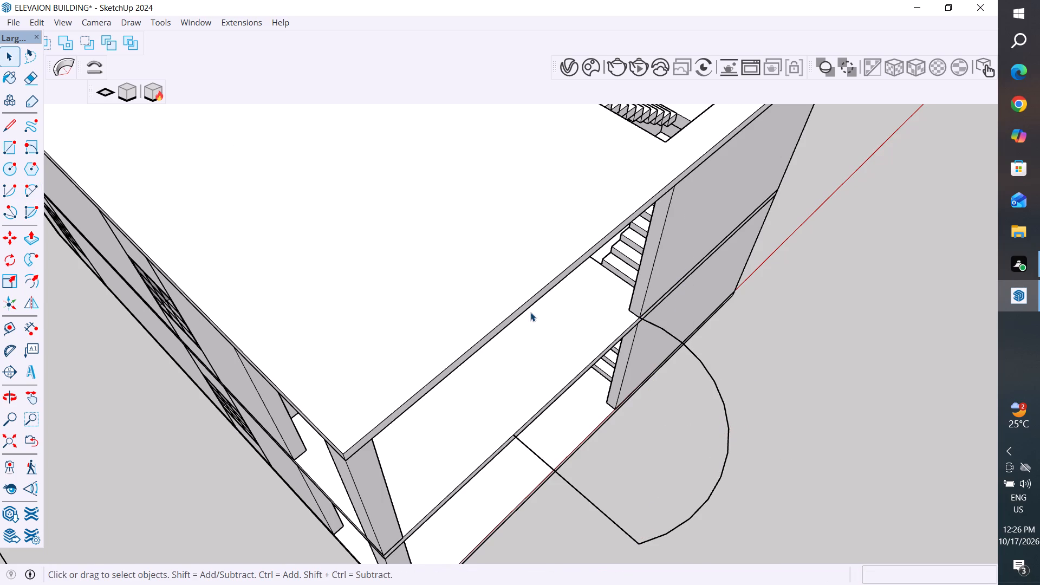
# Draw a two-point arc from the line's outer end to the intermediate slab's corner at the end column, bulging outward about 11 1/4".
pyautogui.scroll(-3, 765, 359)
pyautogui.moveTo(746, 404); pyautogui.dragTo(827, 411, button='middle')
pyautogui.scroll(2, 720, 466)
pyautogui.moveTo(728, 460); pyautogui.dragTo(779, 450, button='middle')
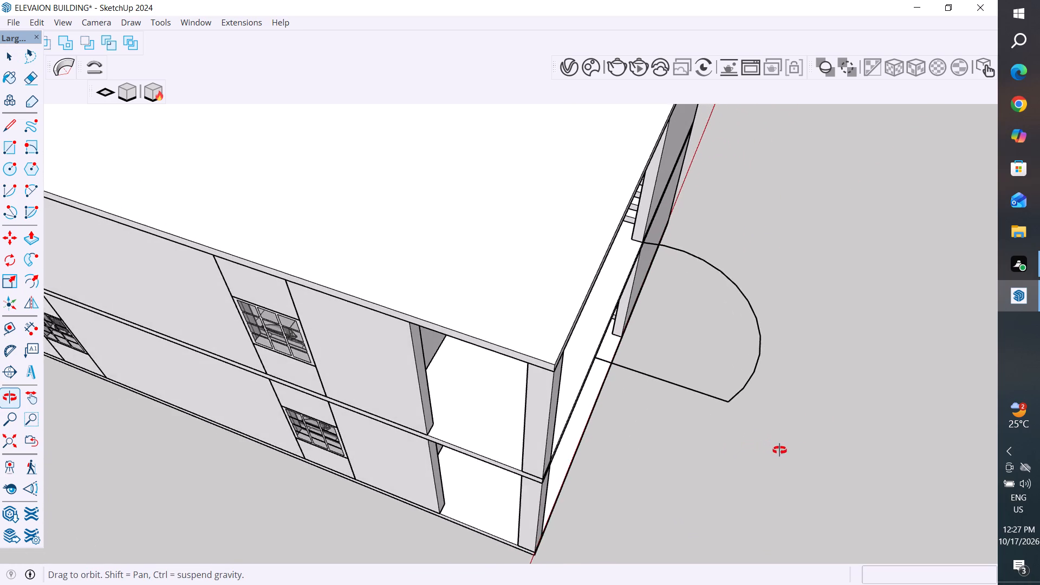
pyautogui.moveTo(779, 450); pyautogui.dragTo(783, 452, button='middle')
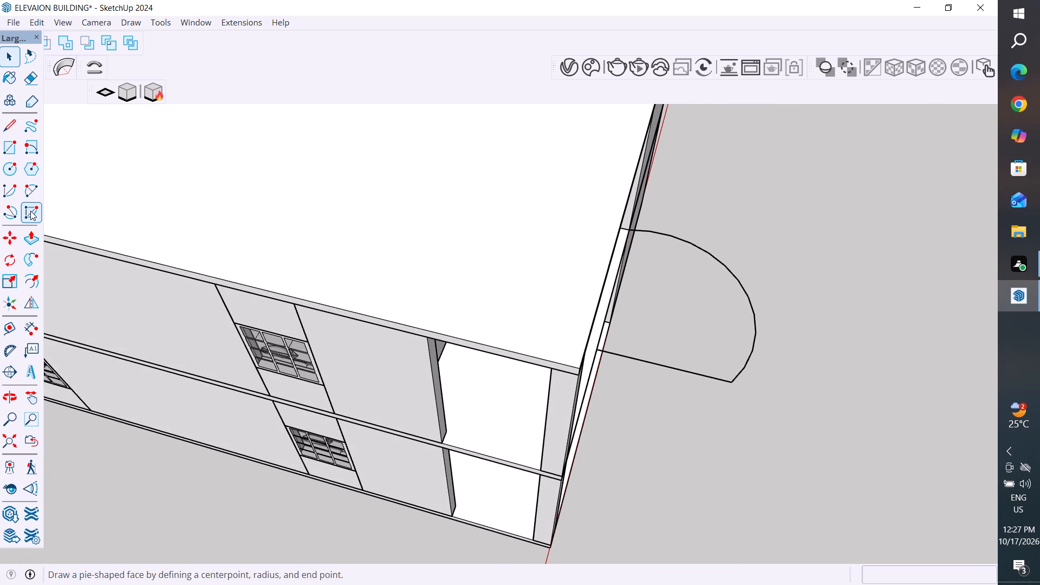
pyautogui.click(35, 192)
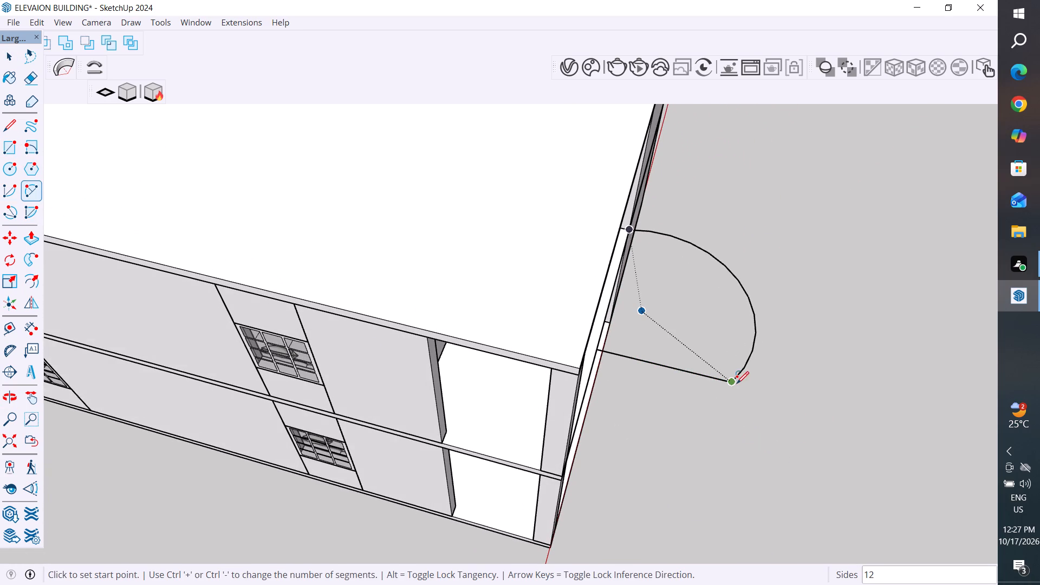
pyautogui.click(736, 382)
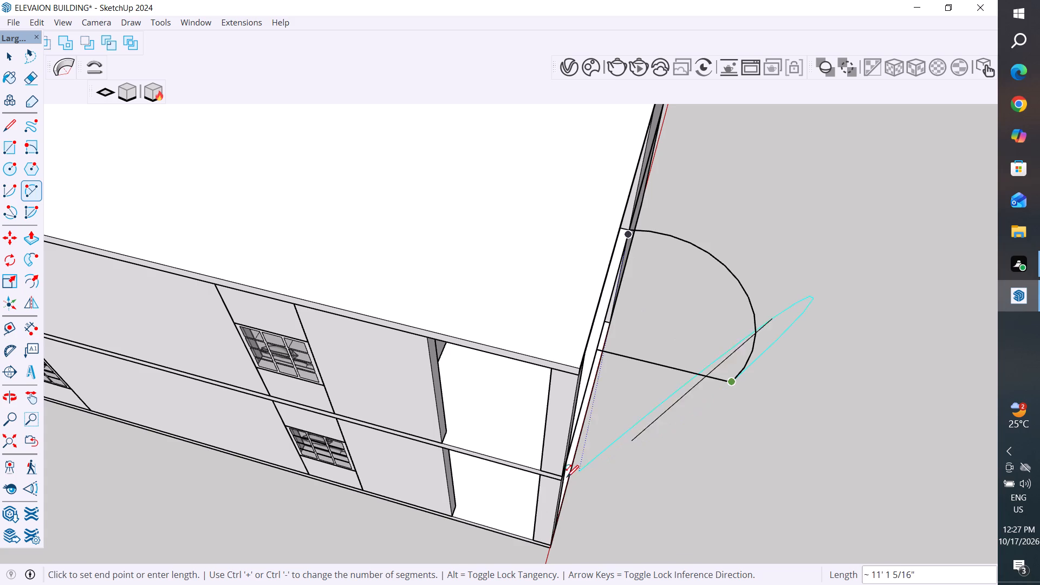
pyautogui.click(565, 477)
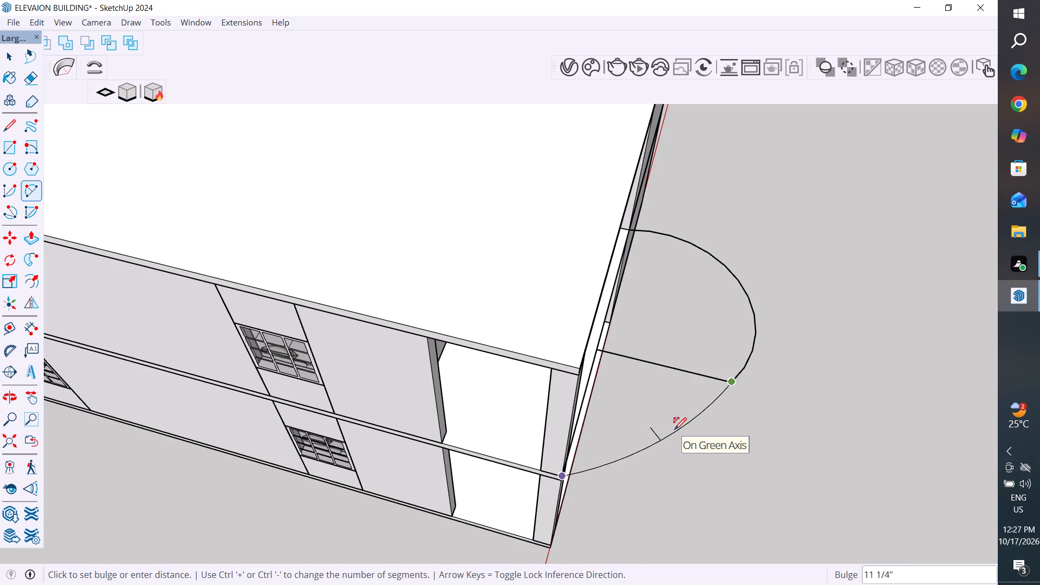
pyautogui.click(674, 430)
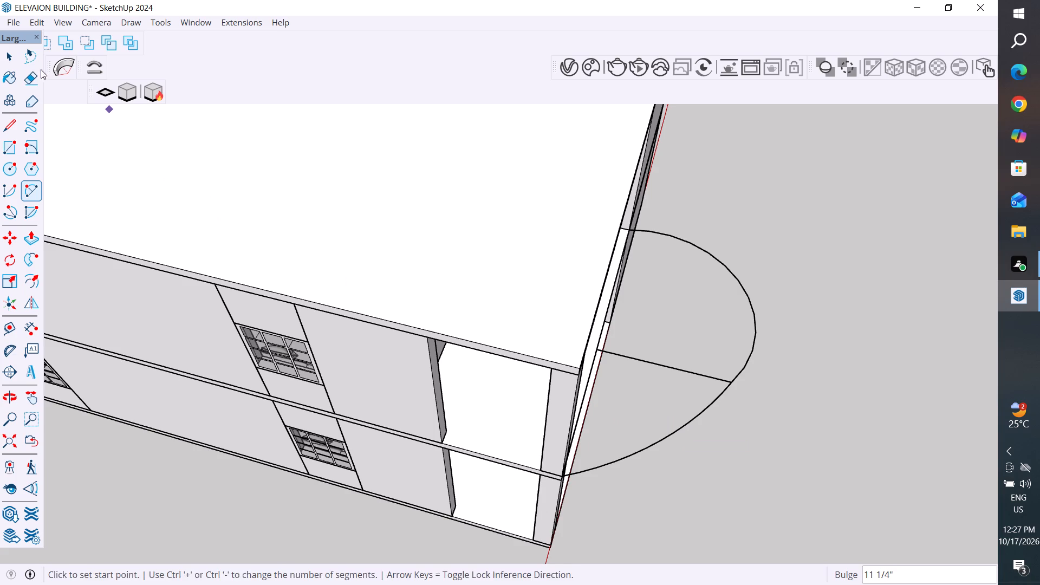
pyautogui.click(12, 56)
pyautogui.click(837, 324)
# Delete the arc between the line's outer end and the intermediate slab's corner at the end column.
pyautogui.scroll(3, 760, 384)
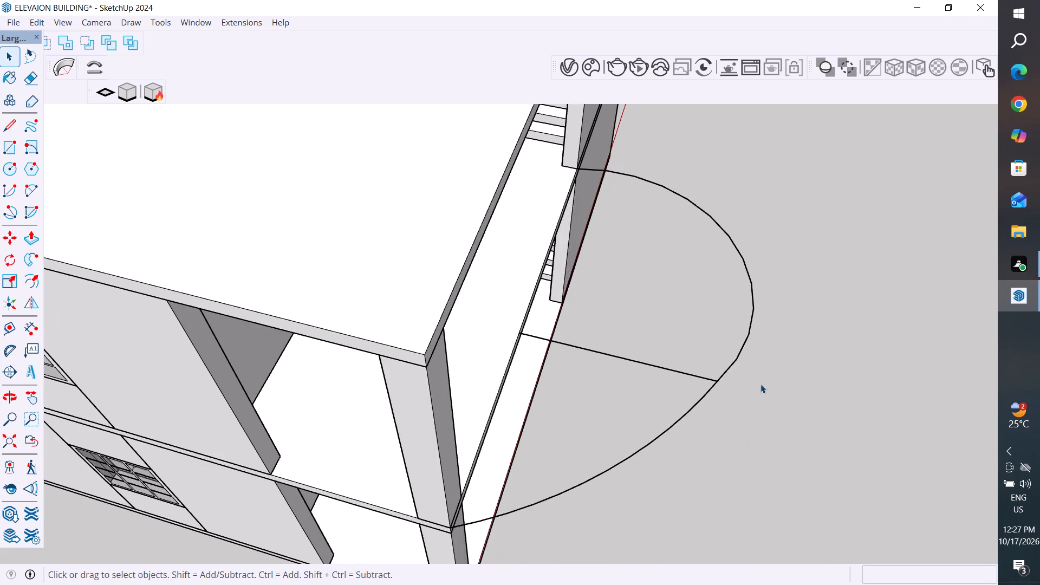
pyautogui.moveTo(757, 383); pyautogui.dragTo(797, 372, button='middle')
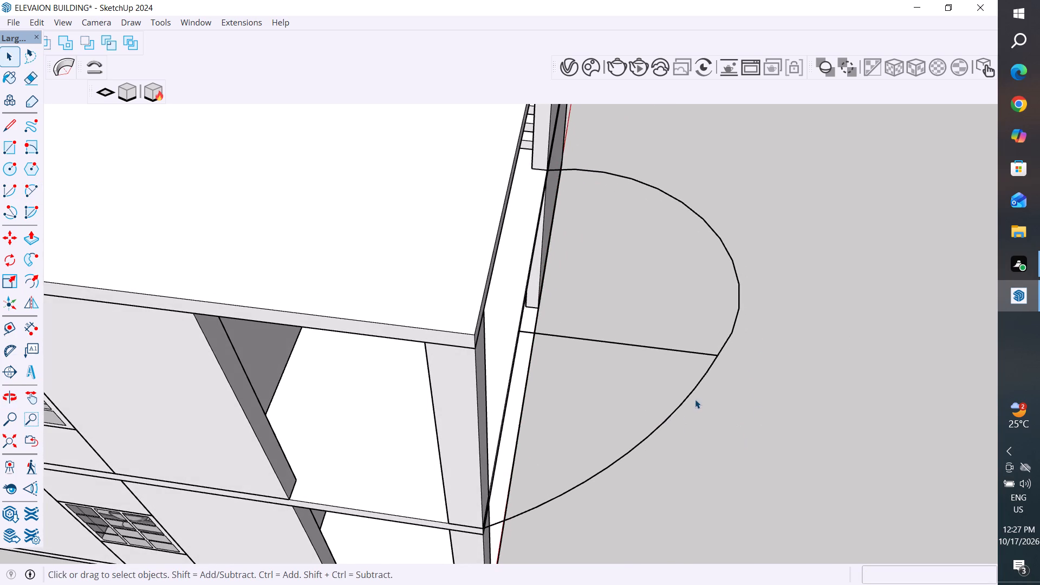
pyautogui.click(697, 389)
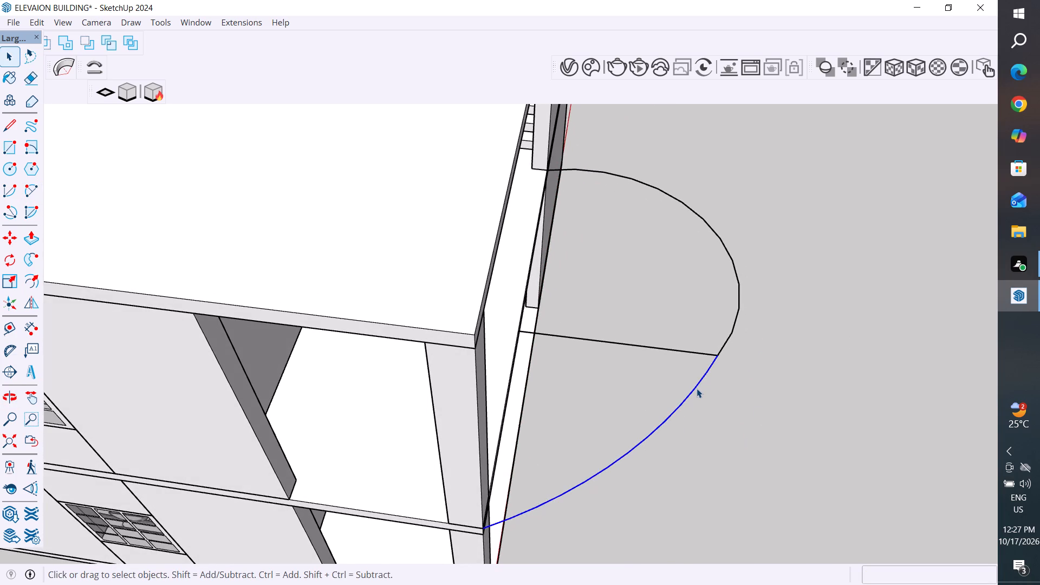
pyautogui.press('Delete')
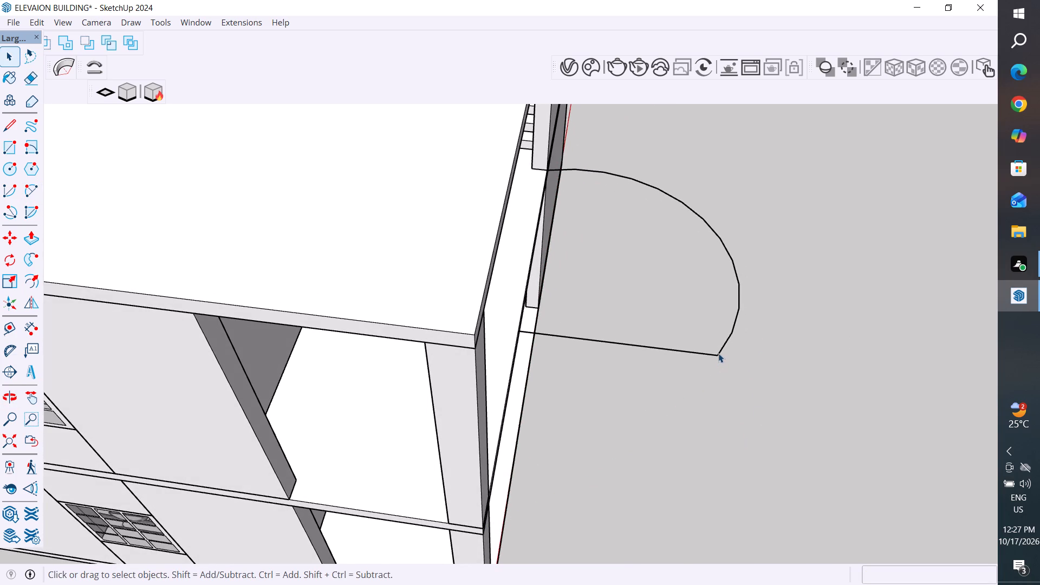
# Draw a two-point arc from the intermediate slab's corner at the end column to the line's outer end, bulging outward about 10 3/4".
pyautogui.click(34, 188)
pyautogui.scroll(1, 579, 510)
pyautogui.moveTo(579, 507); pyautogui.dragTo(568, 440, button='middle')
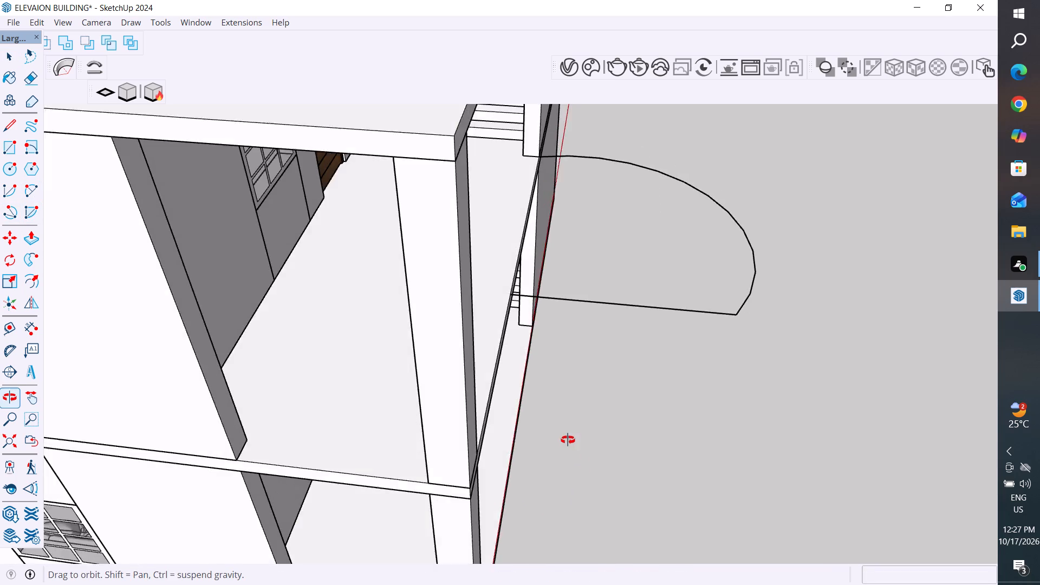
pyautogui.moveTo(568, 440); pyautogui.dragTo(574, 446, button='middle')
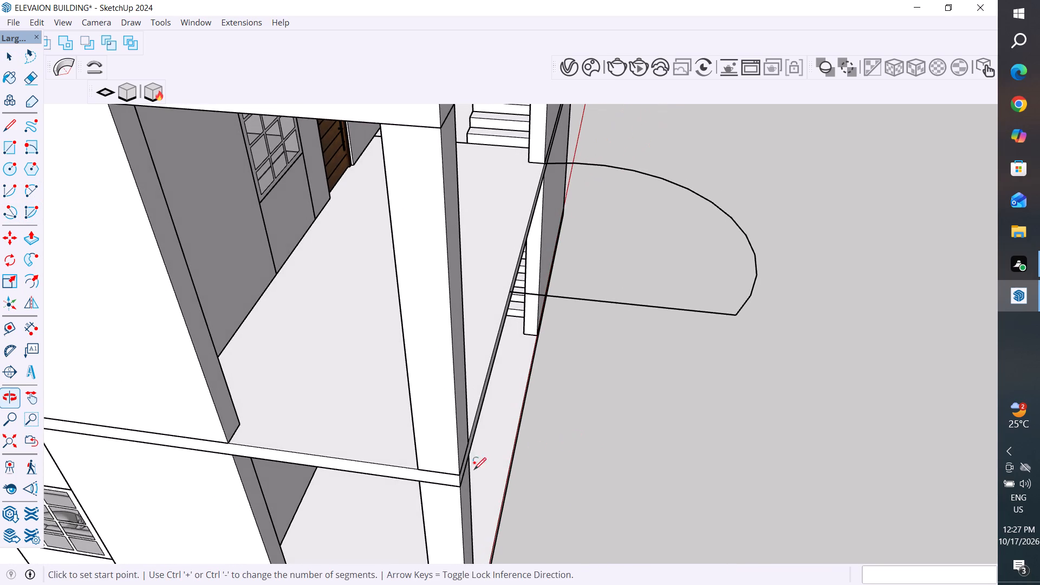
pyautogui.click(461, 474)
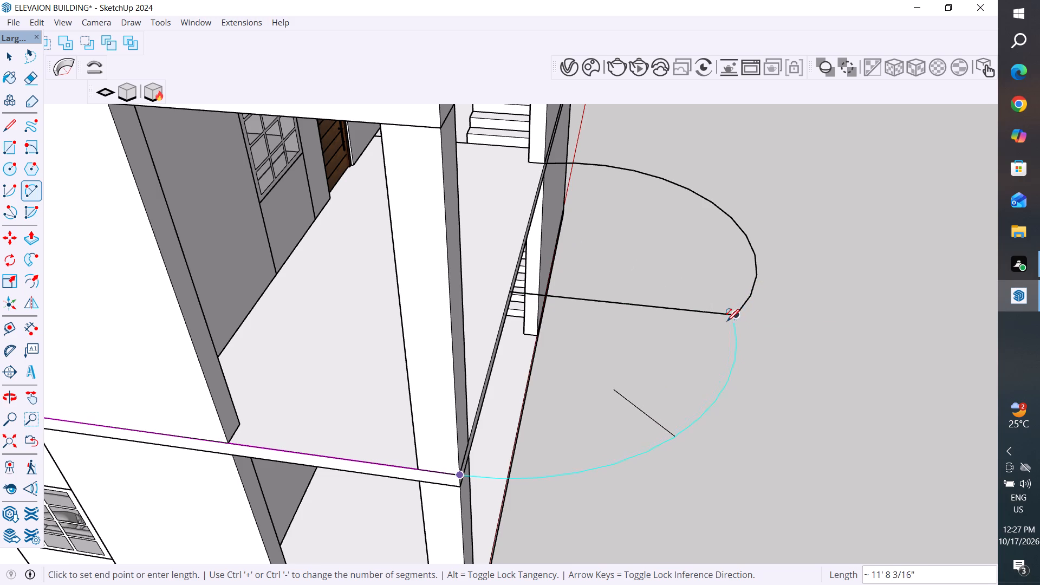
pyautogui.click(736, 315)
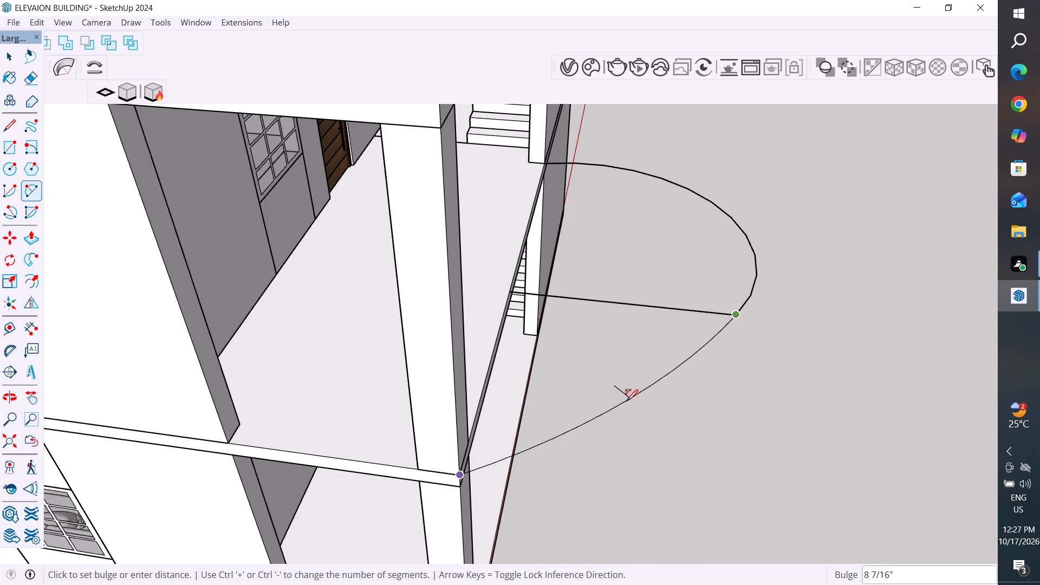
pyautogui.moveTo(626, 401); pyautogui.dragTo(622, 525, button='middle')
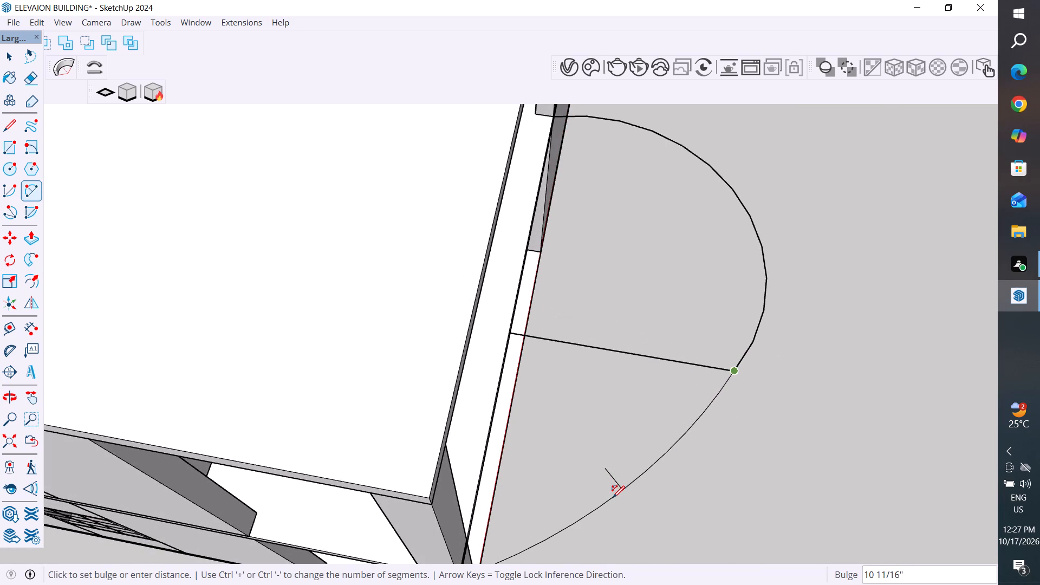
pyautogui.click(613, 498)
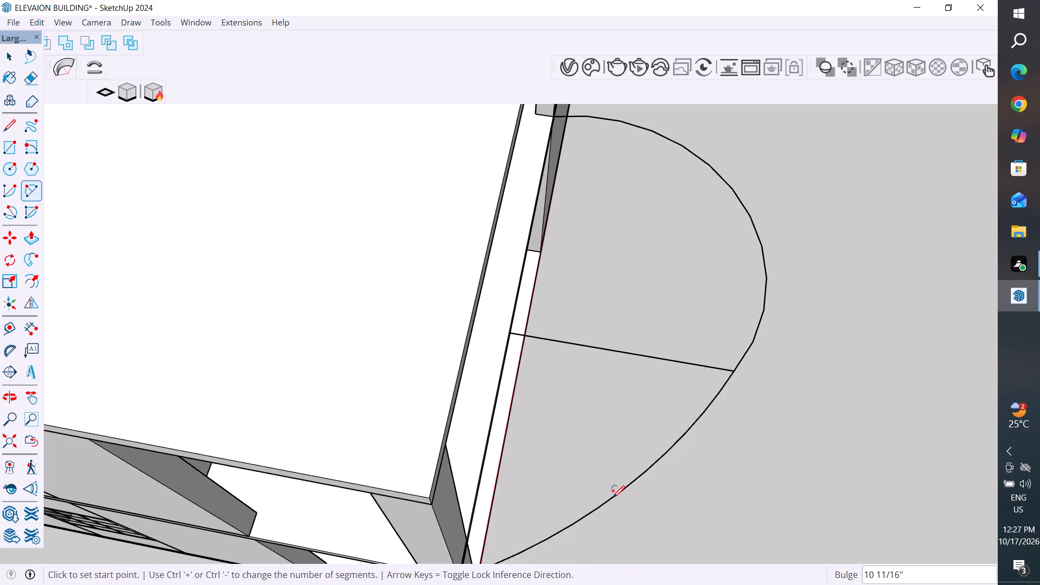
# Delete the straight construction line running from the slab's front edge to the point where the two arcs meet.
pyautogui.click(14, 57)
pyautogui.click(630, 353)
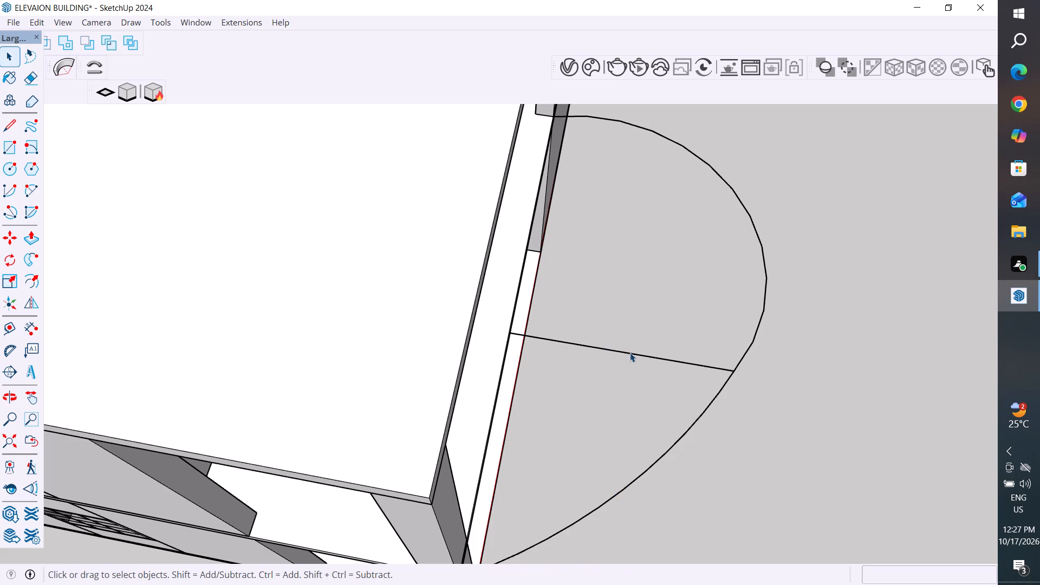
pyautogui.press('Delete')
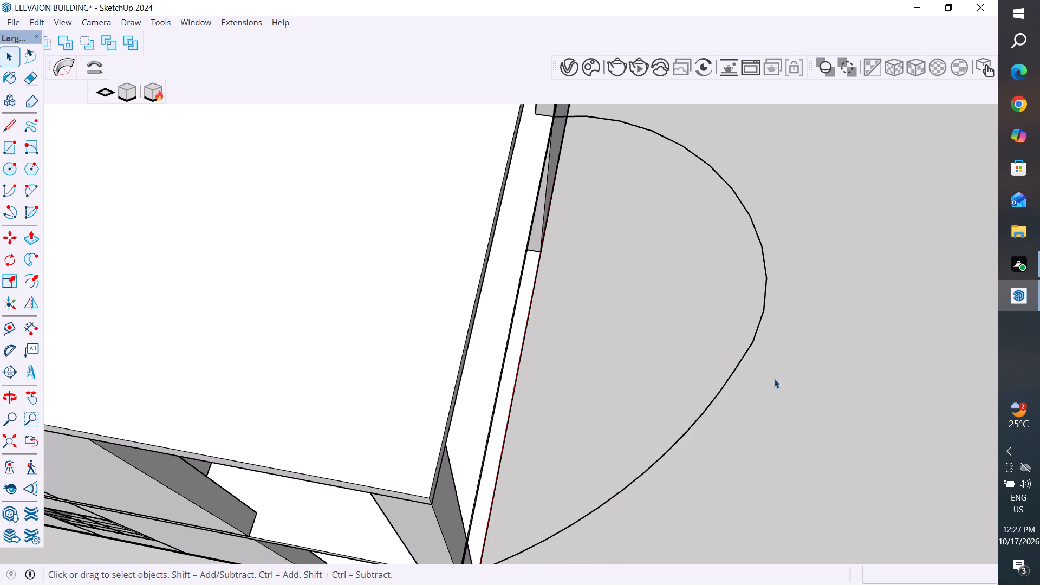
# Select both arcs of the curved projection outline and make them a group.
pyautogui.moveTo(774, 379); pyautogui.dragTo(777, 253, button='middle')
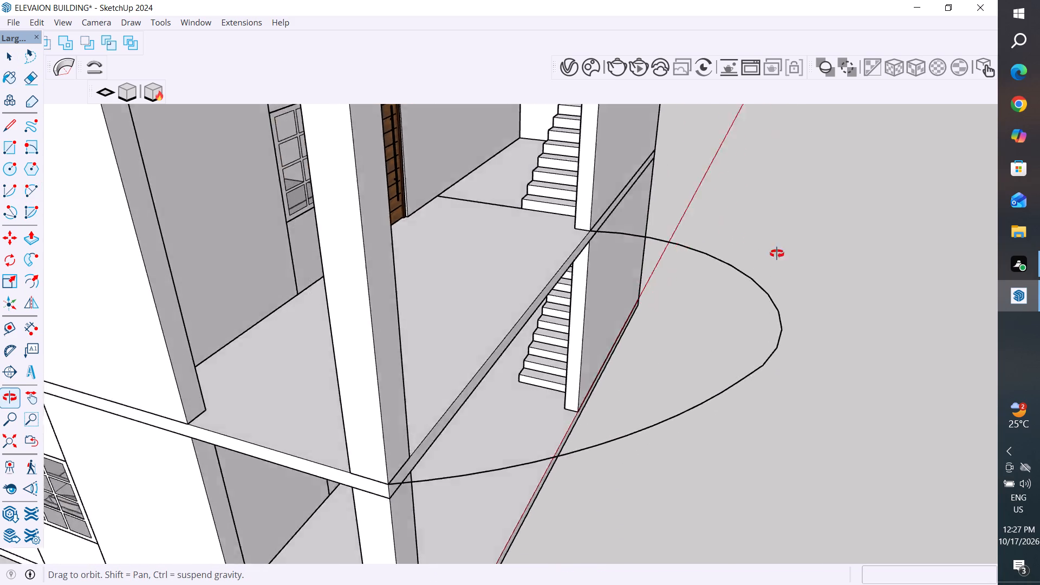
pyautogui.moveTo(777, 253); pyautogui.dragTo(775, 304, button='middle')
pyautogui.moveTo(716, 358); pyautogui.dragTo(691, 339, button='middle')
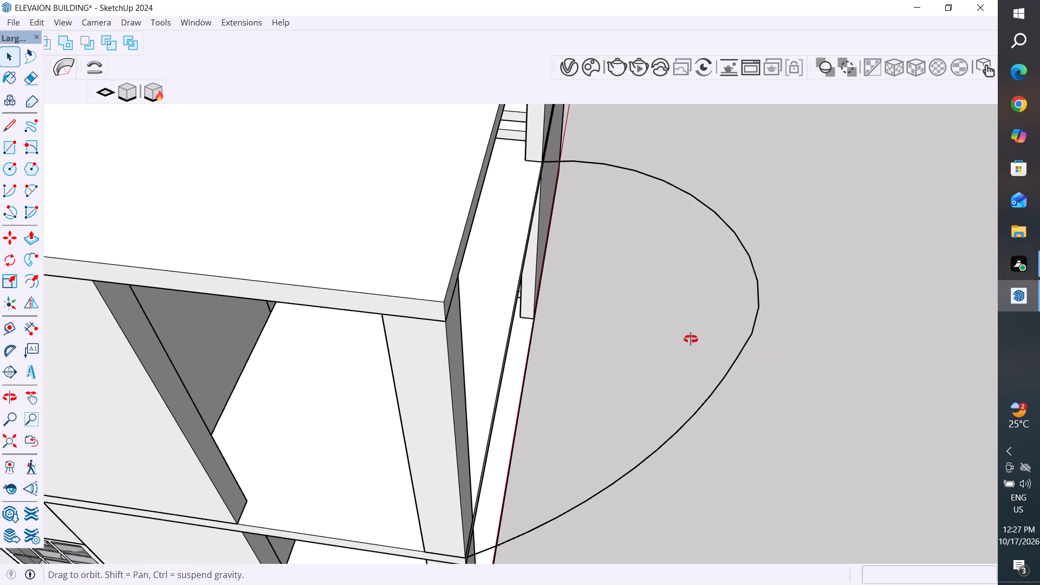
pyautogui.moveTo(691, 339); pyautogui.dragTo(696, 274, button='middle')
pyautogui.moveTo(821, 279); pyautogui.dragTo(684, 404)
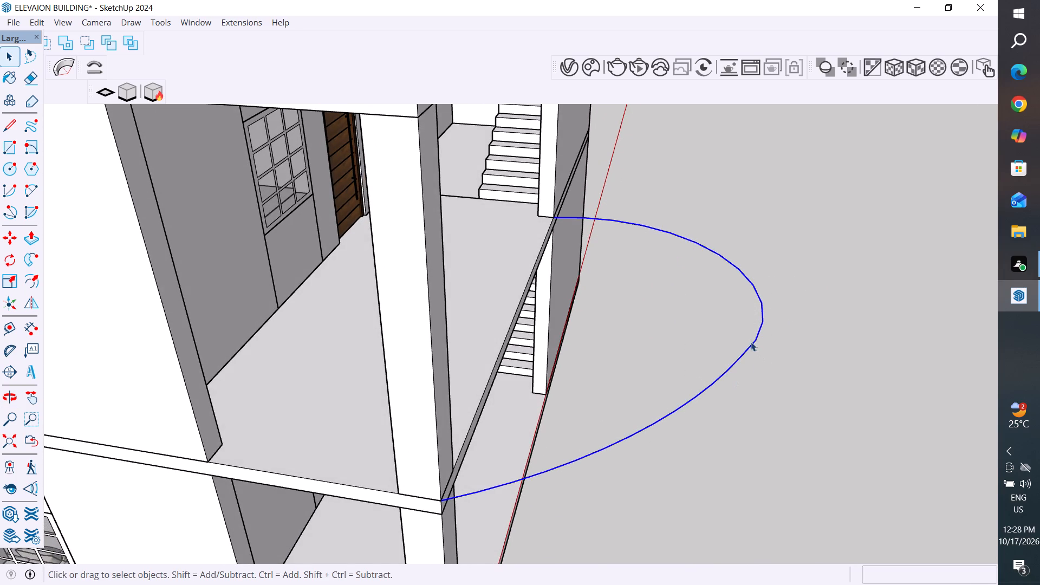
pyautogui.rightClick(751, 341)
pyautogui.click(807, 256)
pyautogui.moveTo(814, 255); pyautogui.dragTo(732, 369)
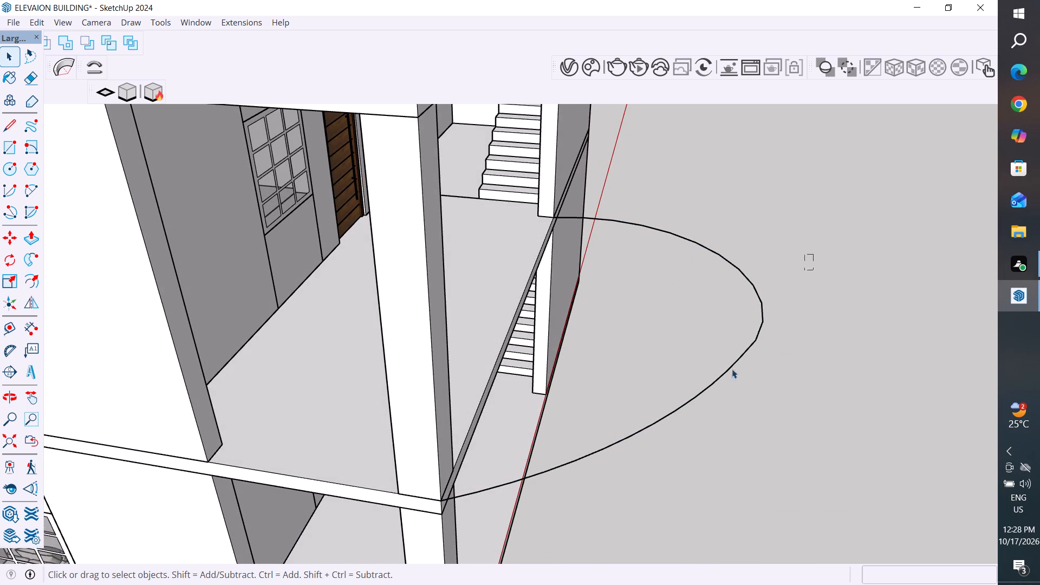
pyautogui.moveTo(732, 369); pyautogui.dragTo(725, 380)
pyautogui.rightClick(753, 343)
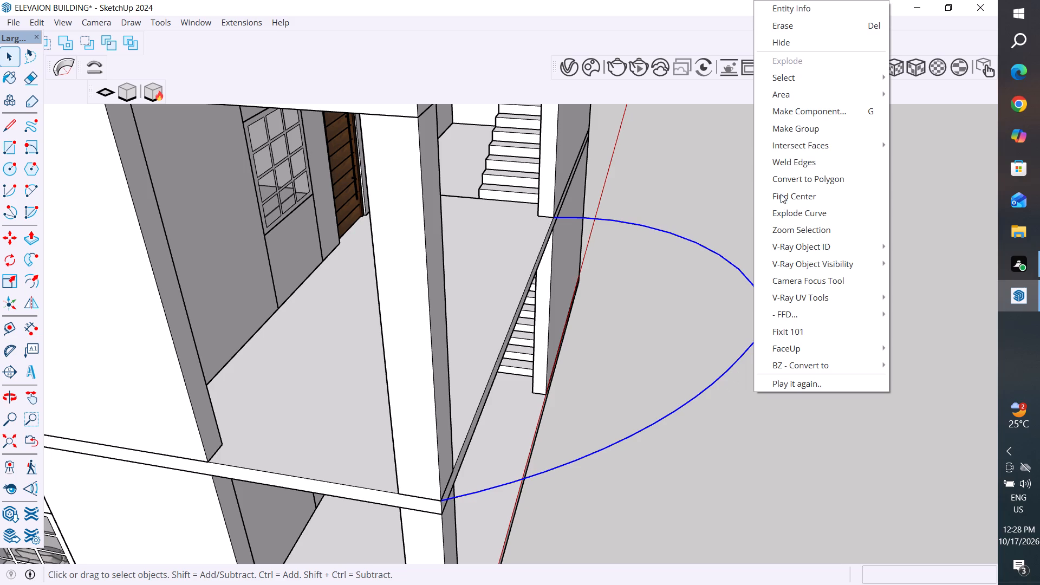
pyautogui.click(802, 127)
# Draw a rectangle about 8' 11" by 7' 7" outward from the slab's corner at the stair wall to an endpoint on the grouped arc.
pyautogui.moveTo(829, 394); pyautogui.dragTo(802, 416, button='middle')
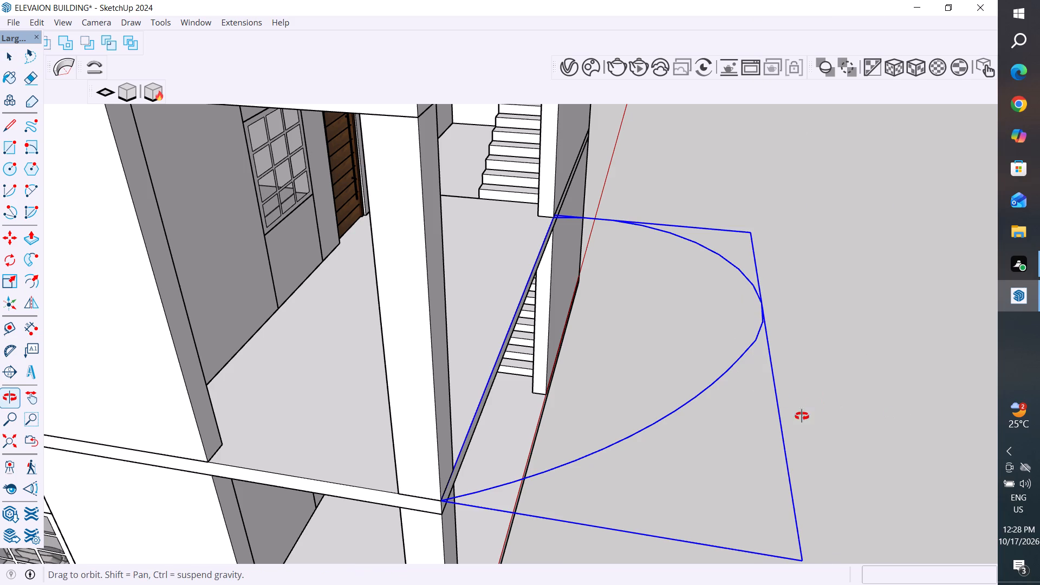
pyautogui.moveTo(802, 416); pyautogui.dragTo(755, 477, button='middle')
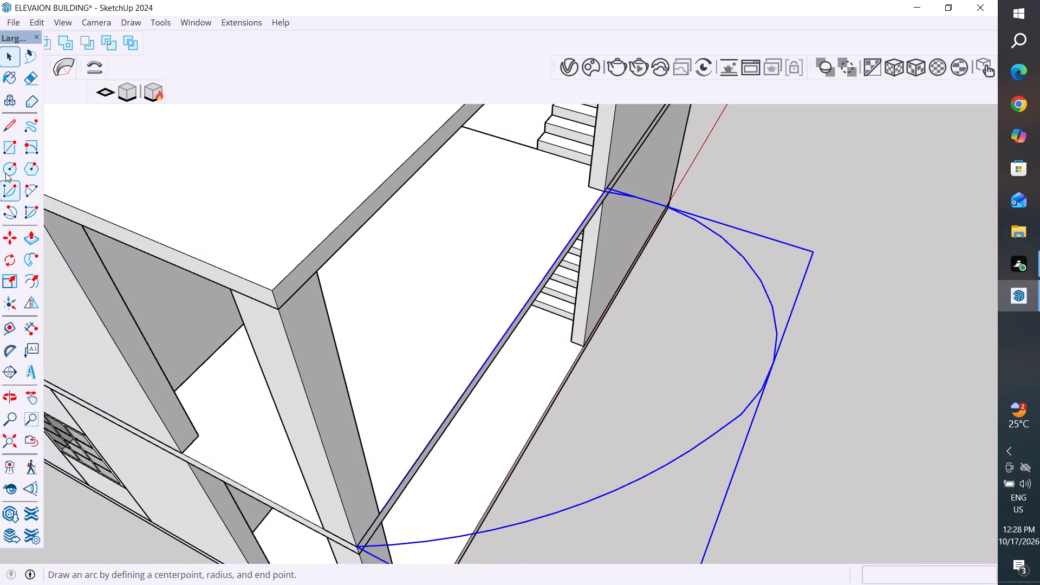
pyautogui.click(11, 151)
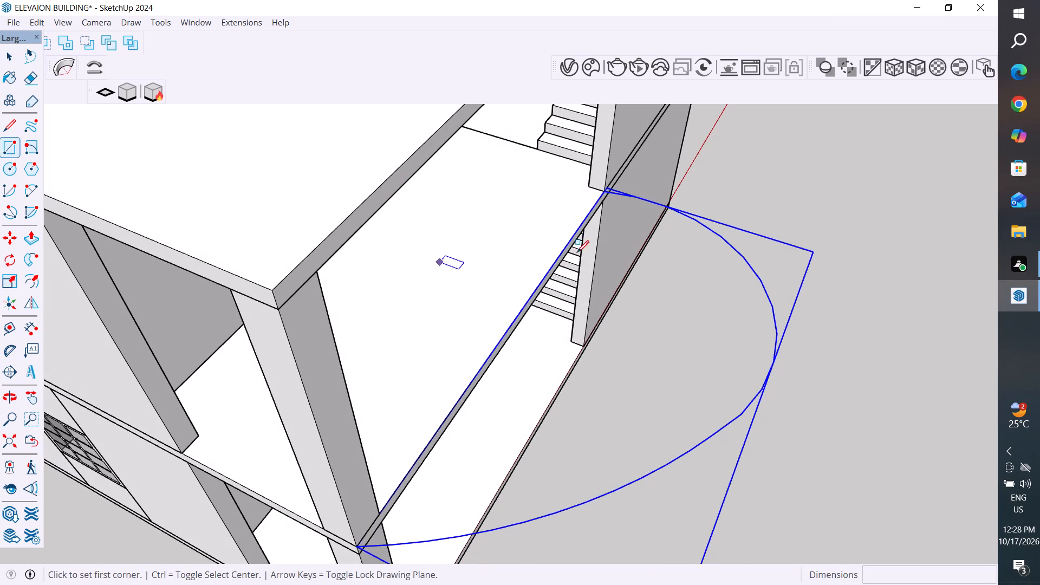
pyautogui.click(606, 194)
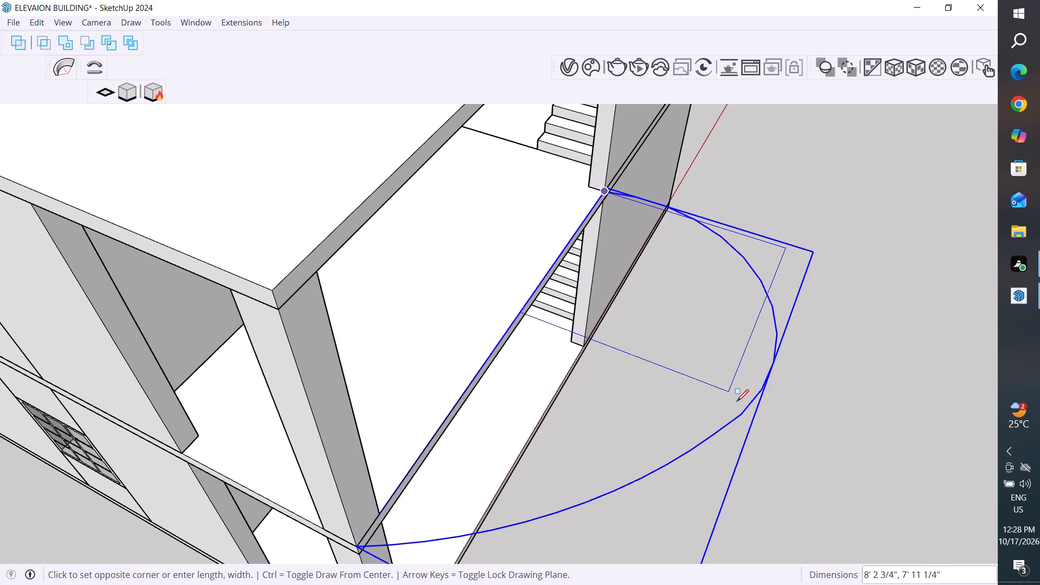
pyautogui.click(768, 383)
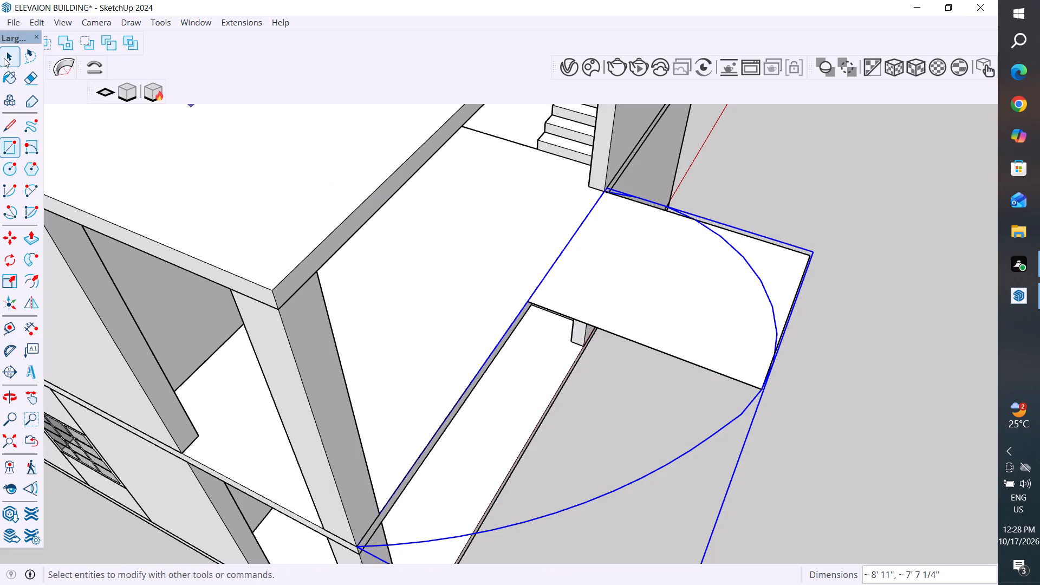
pyautogui.click(5, 58)
pyautogui.click(764, 178)
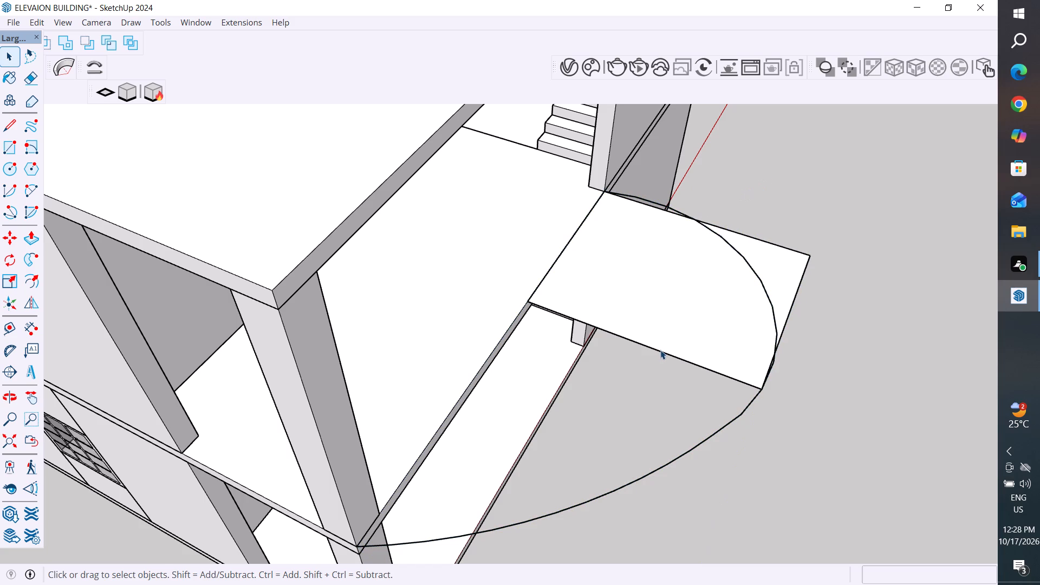
# Move the rectangle's near side edge about 11' 2" along the red axis to the slab's corner at the end column.
pyautogui.click(660, 350)
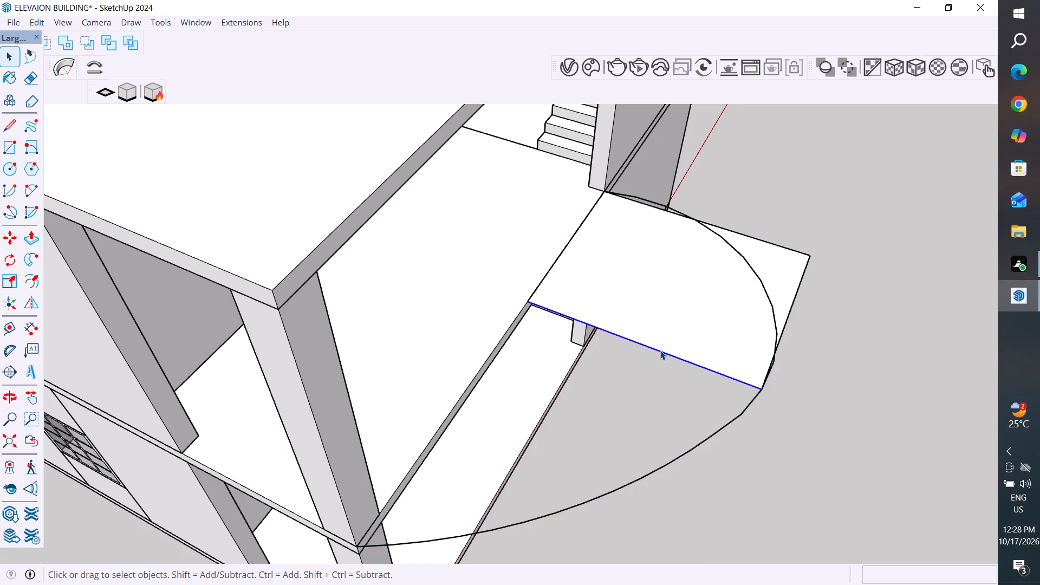
pyautogui.press('m')
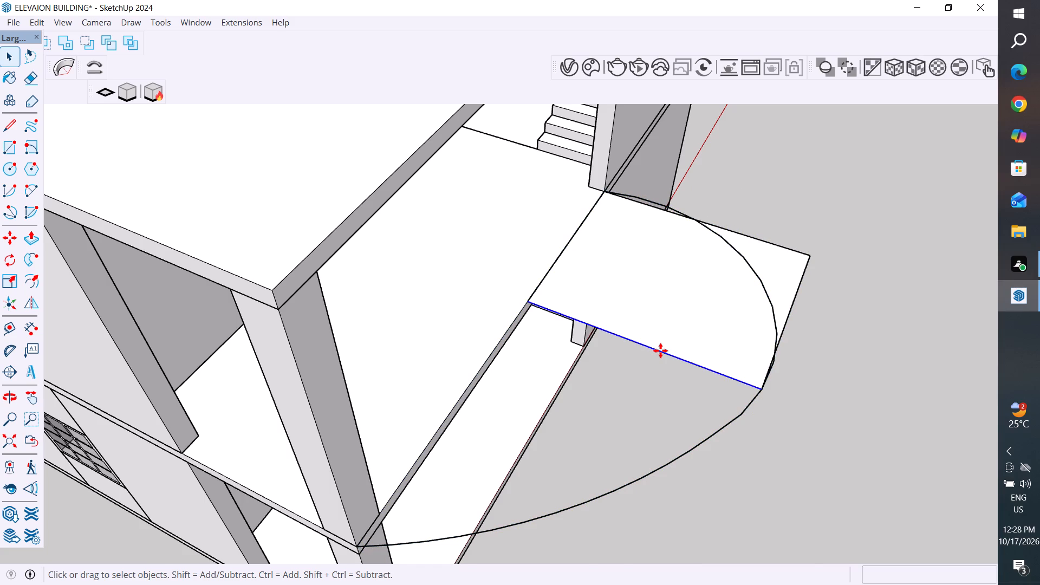
pyautogui.click(648, 346)
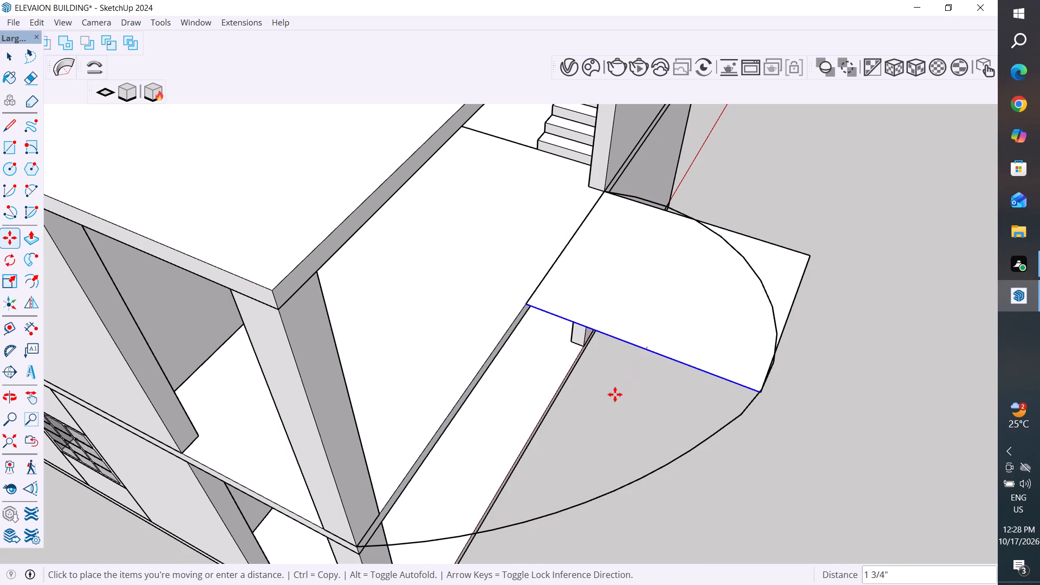
pyautogui.scroll(-2, 604, 408)
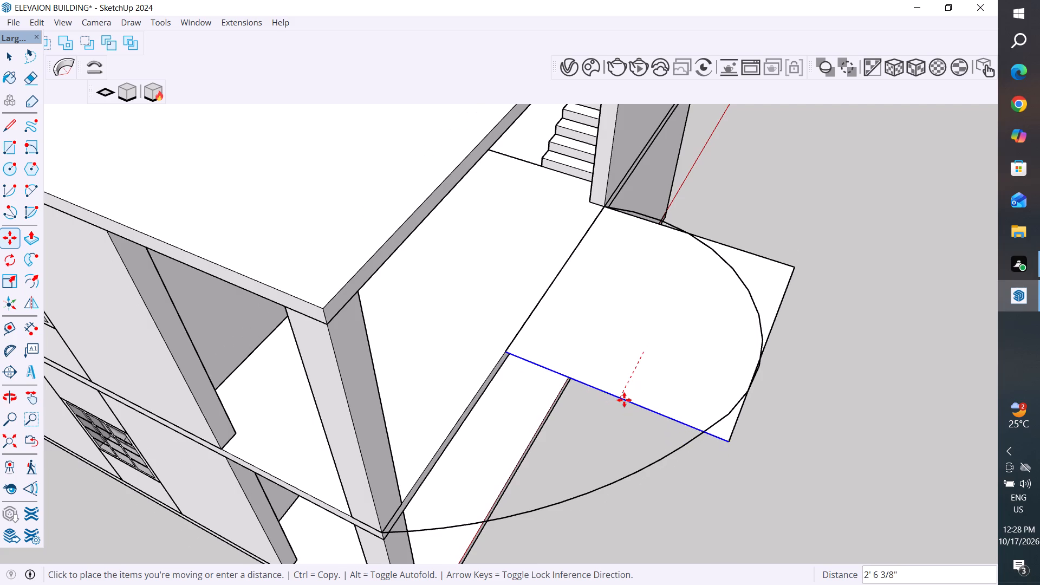
pyautogui.scroll(-5, 584, 453)
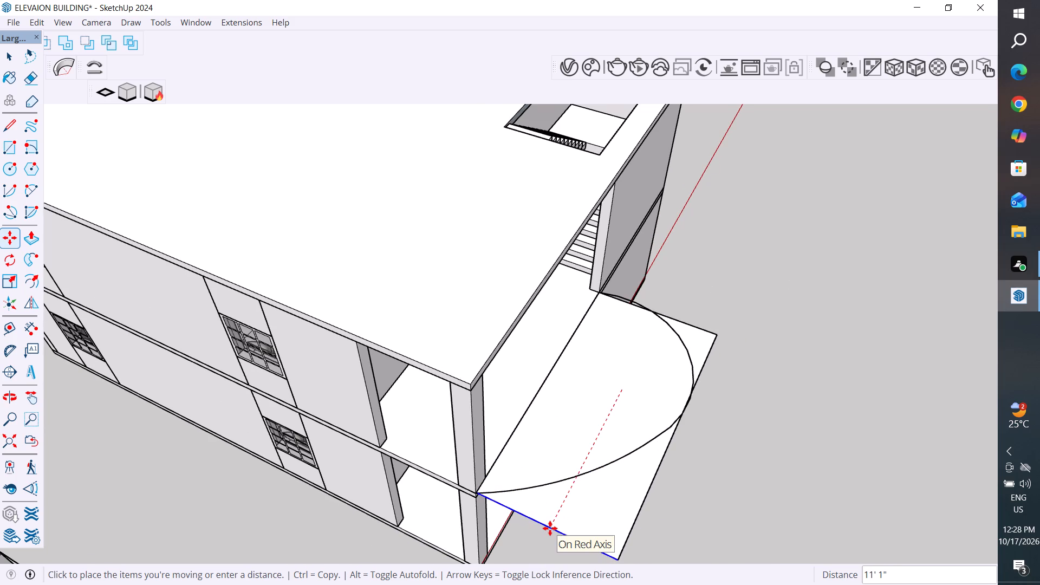
pyautogui.scroll(2, 550, 530)
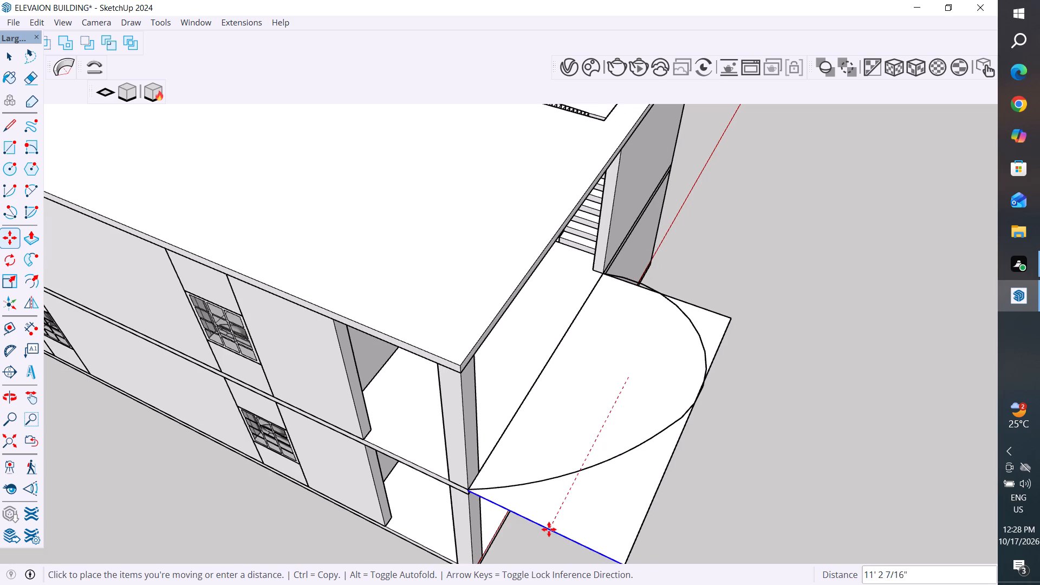
pyautogui.moveTo(549, 529); pyautogui.dragTo(606, 408, button='middle')
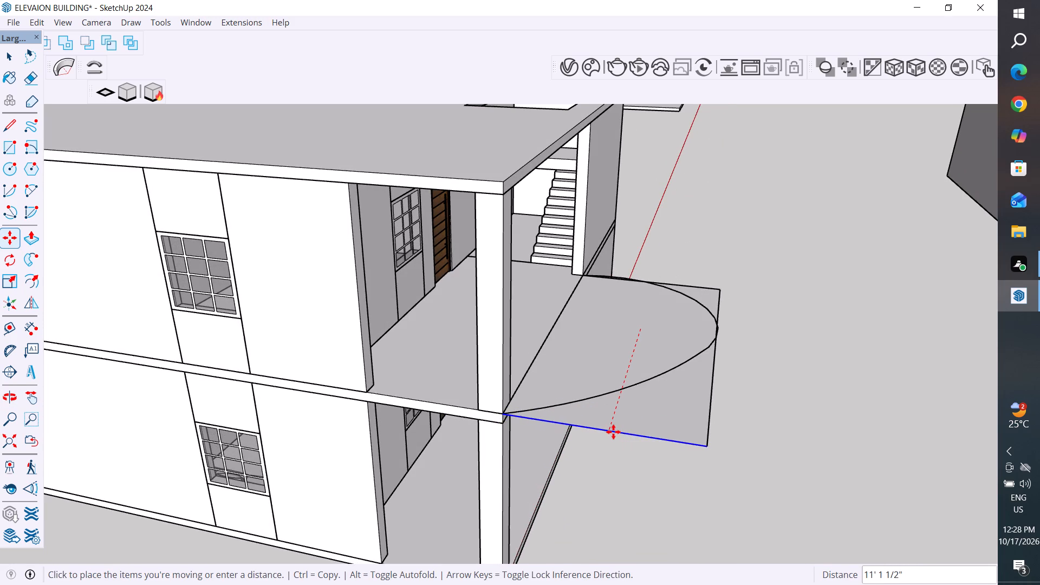
pyautogui.scroll(8, 613, 432)
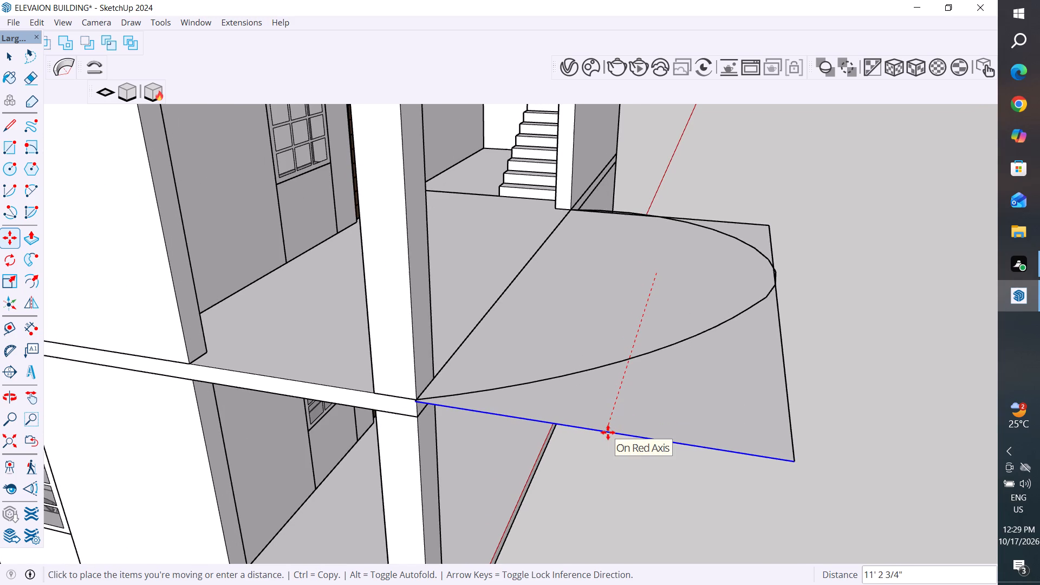
pyautogui.scroll(3, 610, 428)
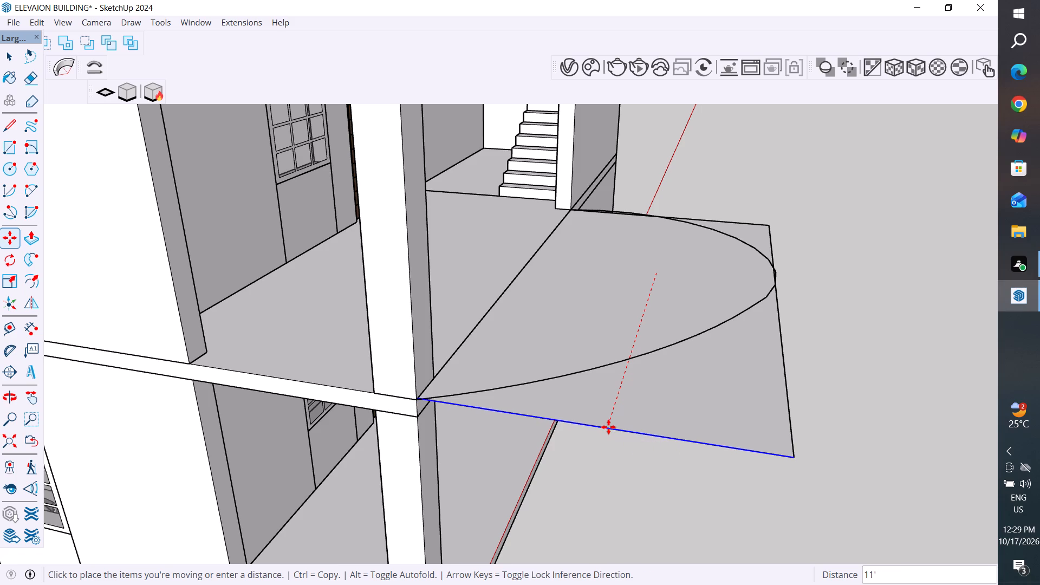
pyautogui.scroll(5, 608, 427)
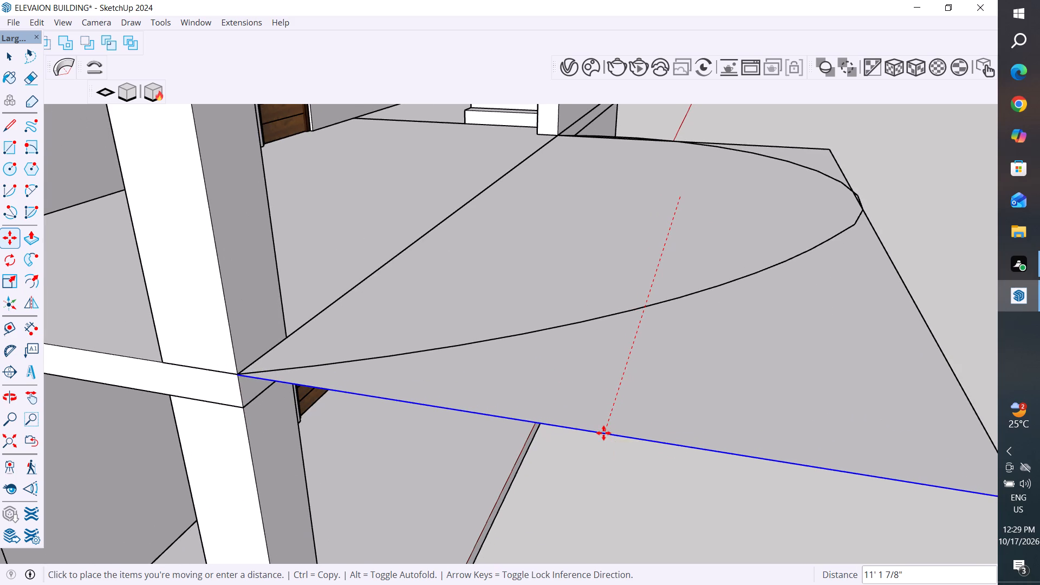
pyautogui.click(604, 433)
pyautogui.scroll(-1, 606, 421)
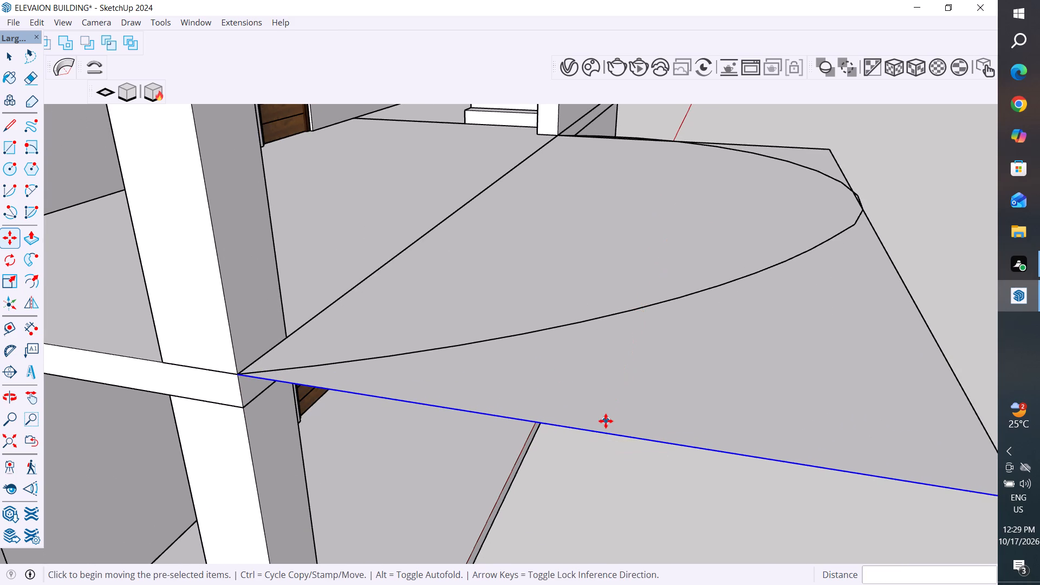
pyautogui.scroll(-3, 606, 421)
pyautogui.click(19, 56)
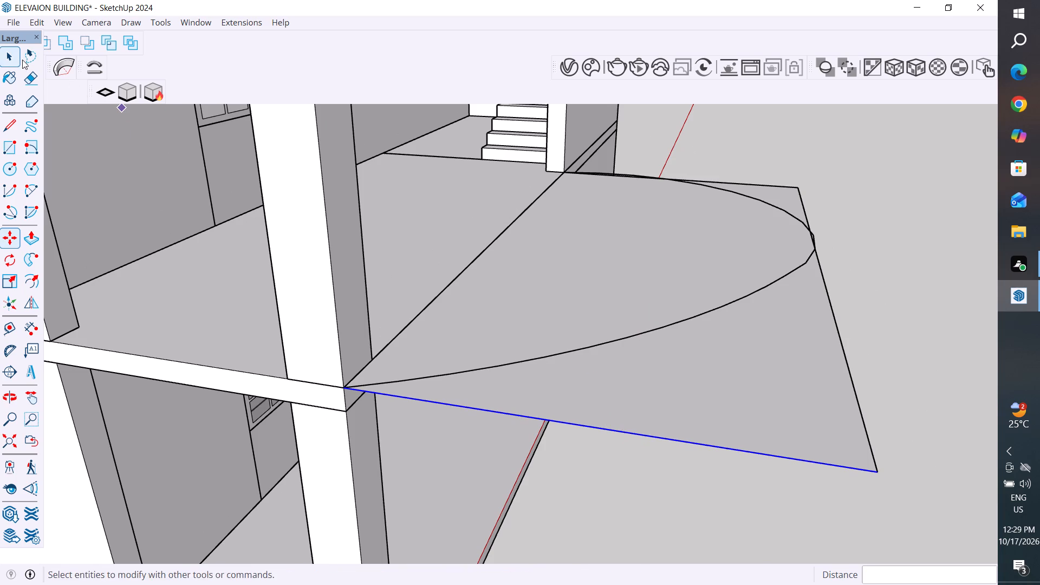
pyautogui.click(744, 157)
# Move the rectangle's outer edge about 7 1/2" outward, clear of the grouped arc.
pyautogui.scroll(-5, 605, 241)
pyautogui.moveTo(601, 249); pyautogui.dragTo(567, 381, button='middle')
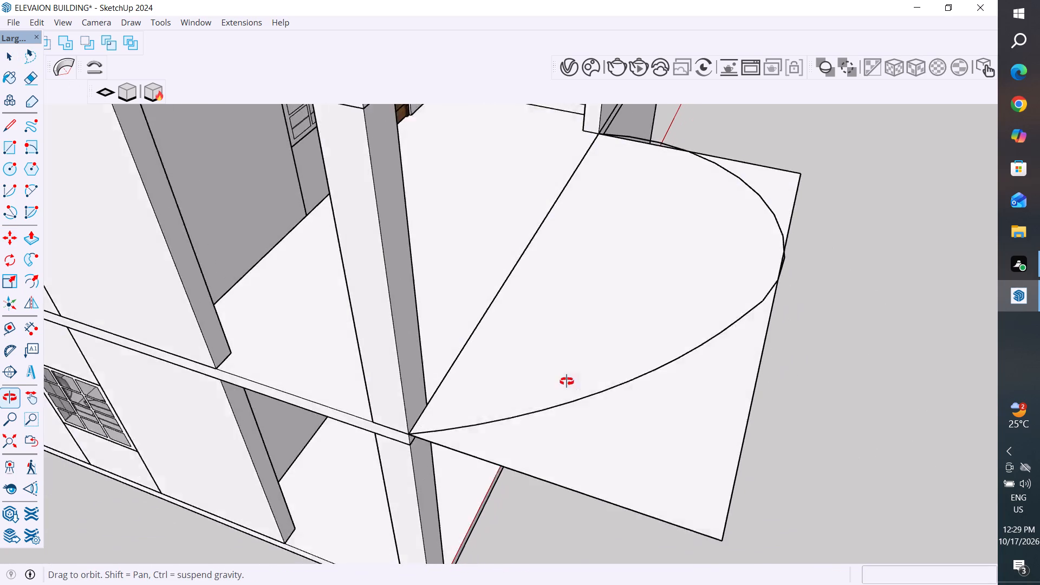
pyautogui.moveTo(567, 381); pyautogui.dragTo(566, 394, button='middle')
pyautogui.click(764, 375)
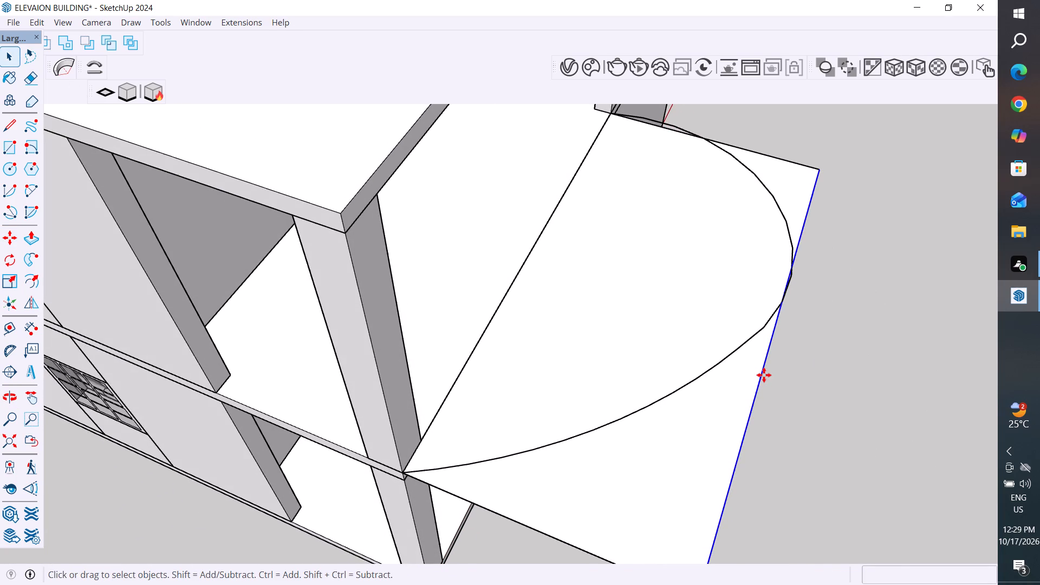
pyautogui.press('m')
pyautogui.click(768, 361)
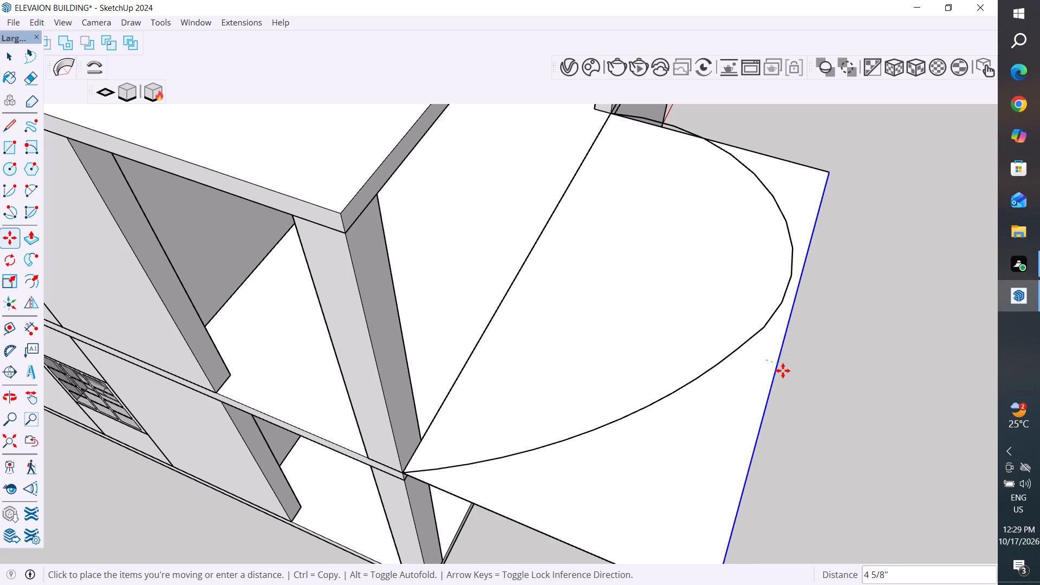
pyautogui.click(783, 371)
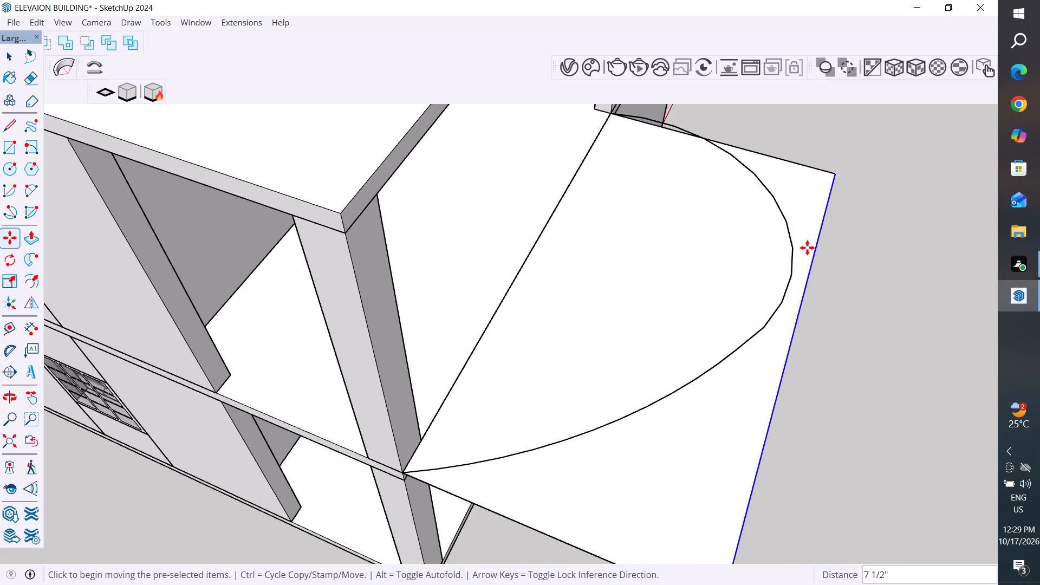
pyautogui.scroll(-5, 807, 248)
pyautogui.moveTo(828, 252); pyautogui.dragTo(710, 216, button='middle')
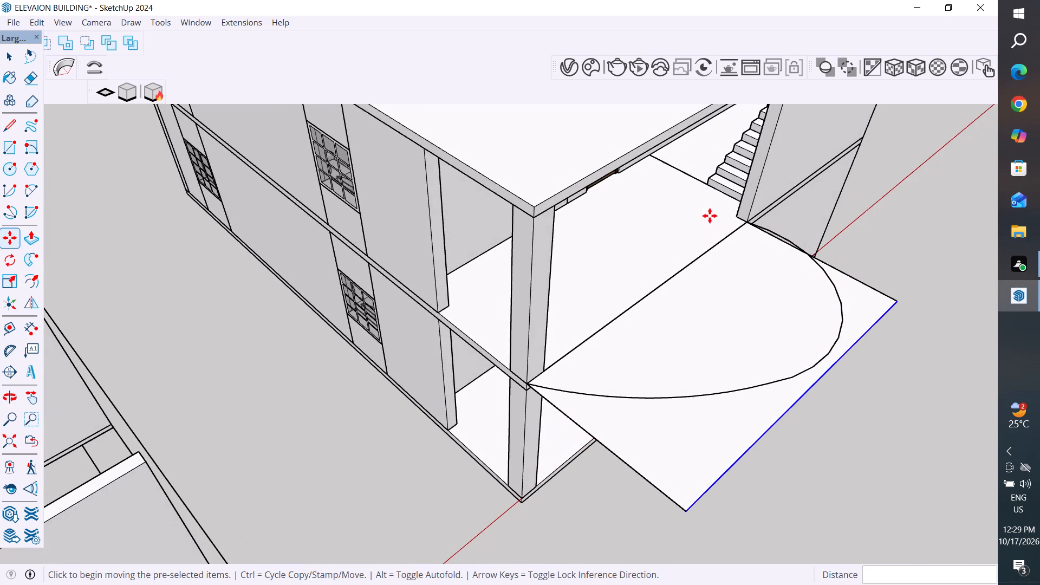
pyautogui.click(11, 55)
pyautogui.click(201, 308)
# Move the rectangle's side edge at the stair wall about 11 11/16" along the red axis, beyond the arc's bulge.
pyautogui.scroll(-6, 186, 300)
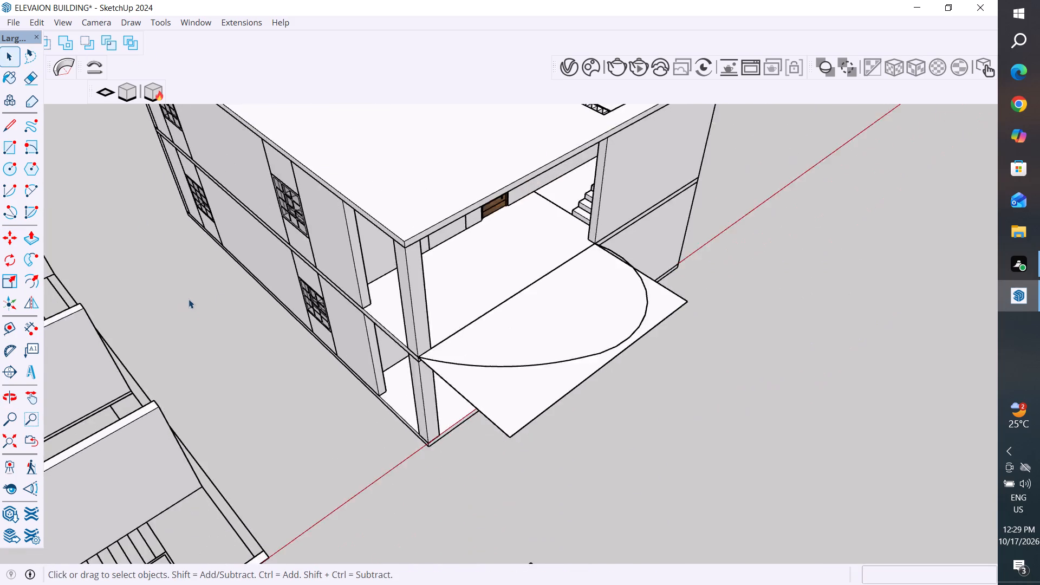
pyautogui.moveTo(757, 302); pyautogui.dragTo(502, 281, button='middle')
pyautogui.scroll(5, 650, 243)
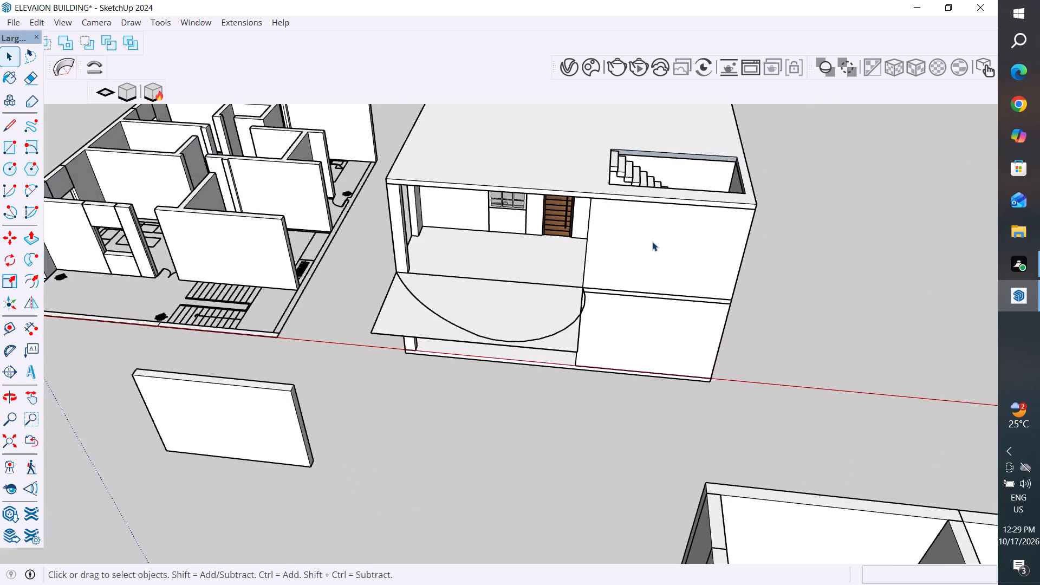
pyautogui.scroll(3, 613, 311)
pyautogui.moveTo(616, 317); pyautogui.dragTo(538, 359, button='middle')
pyautogui.click(383, 459)
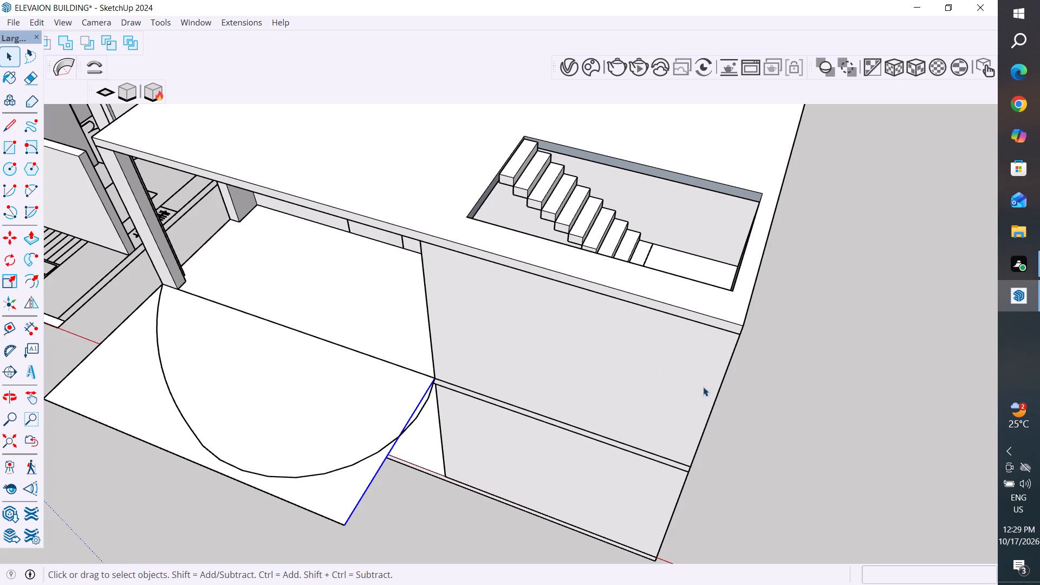
pyautogui.click(797, 378)
pyautogui.moveTo(841, 297); pyautogui.dragTo(792, 311, button='middle')
pyautogui.scroll(3, 311, 436)
pyautogui.moveTo(391, 407); pyautogui.dragTo(336, 408, button='middle')
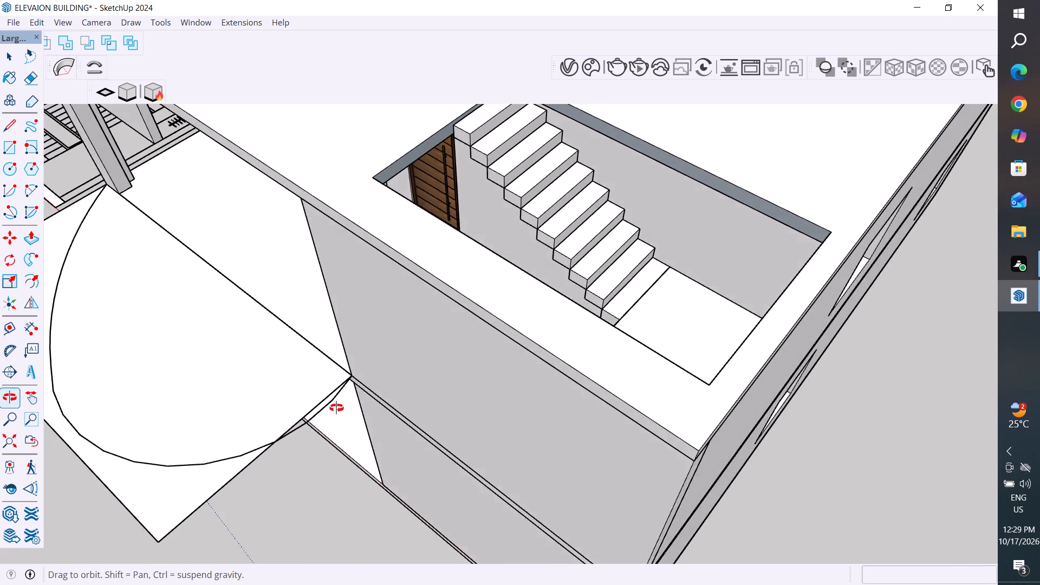
pyautogui.moveTo(336, 408); pyautogui.dragTo(336, 408, button='middle')
pyautogui.scroll(3, 307, 386)
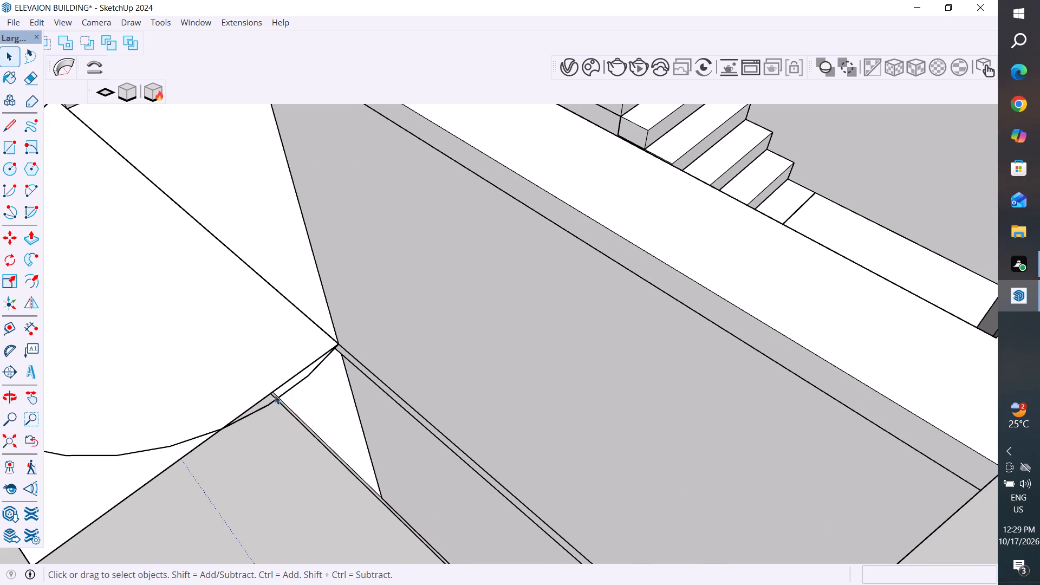
pyautogui.click(257, 401)
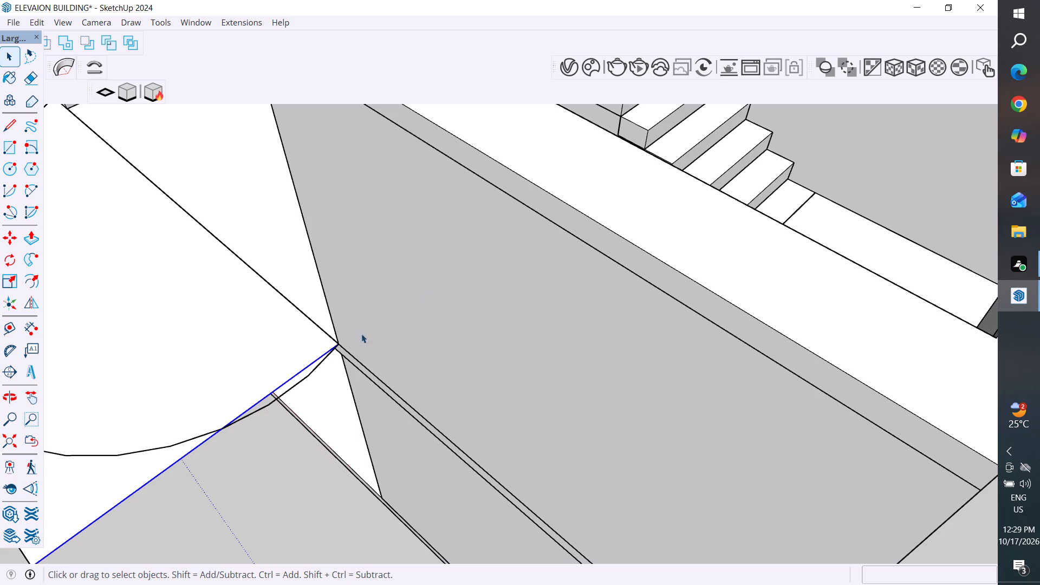
pyautogui.scroll(-5, 604, 239)
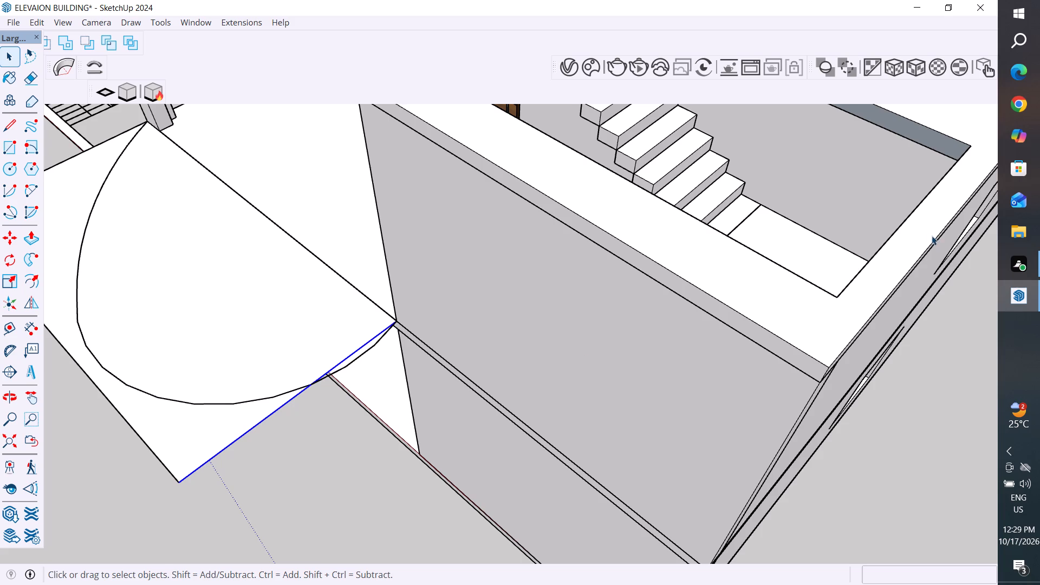
pyautogui.scroll(-3, 516, 256)
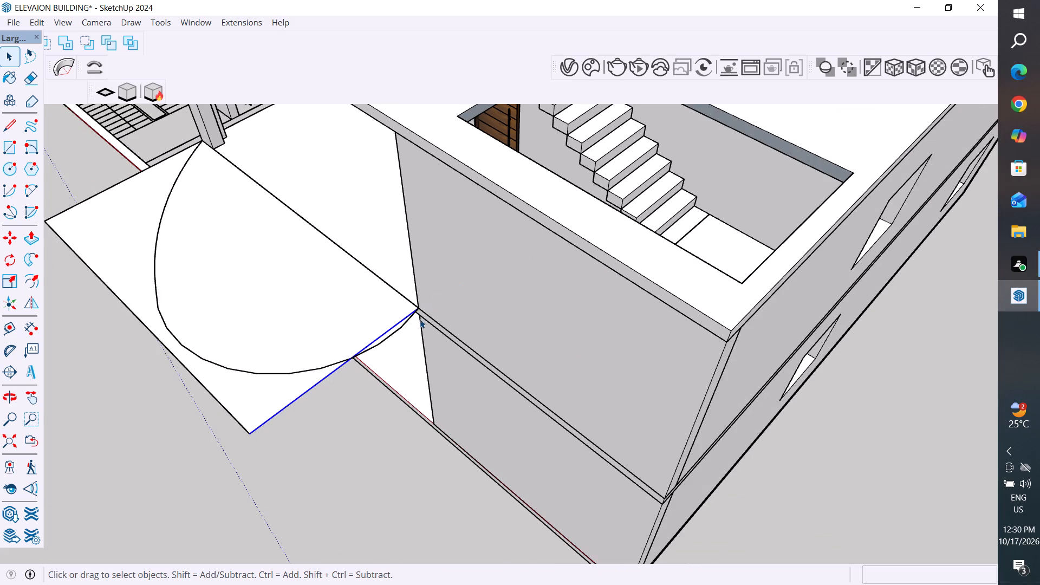
pyautogui.moveTo(410, 334); pyautogui.dragTo(700, 378, button='middle')
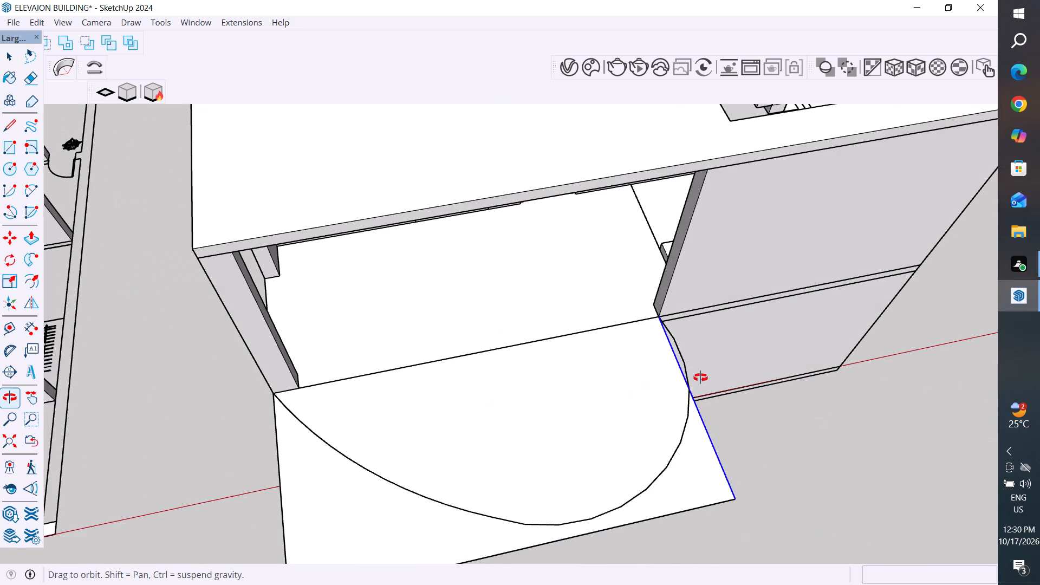
pyautogui.moveTo(700, 378); pyautogui.dragTo(704, 387, button='middle')
pyautogui.press('m')
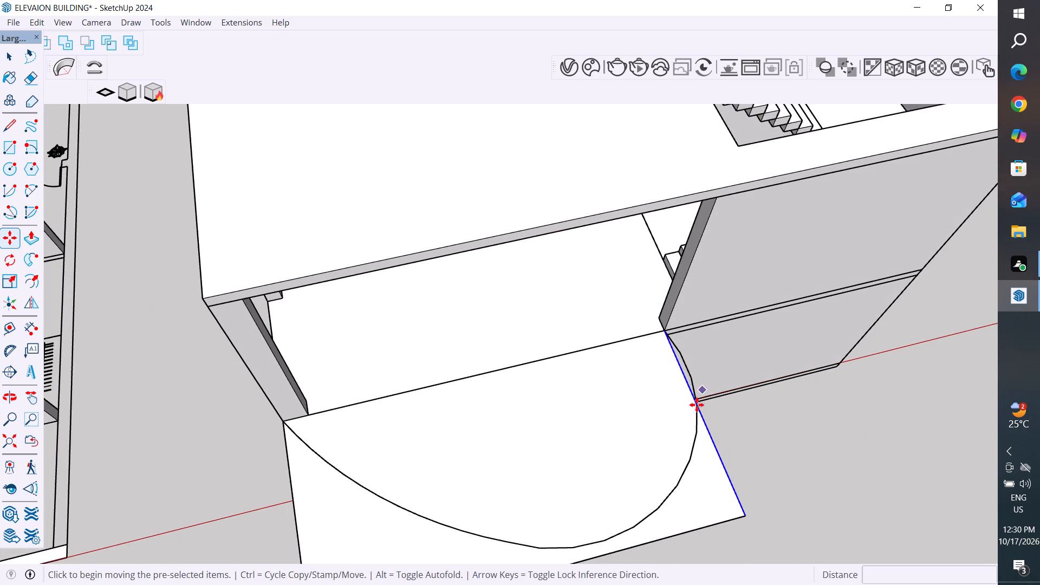
pyautogui.click(703, 415)
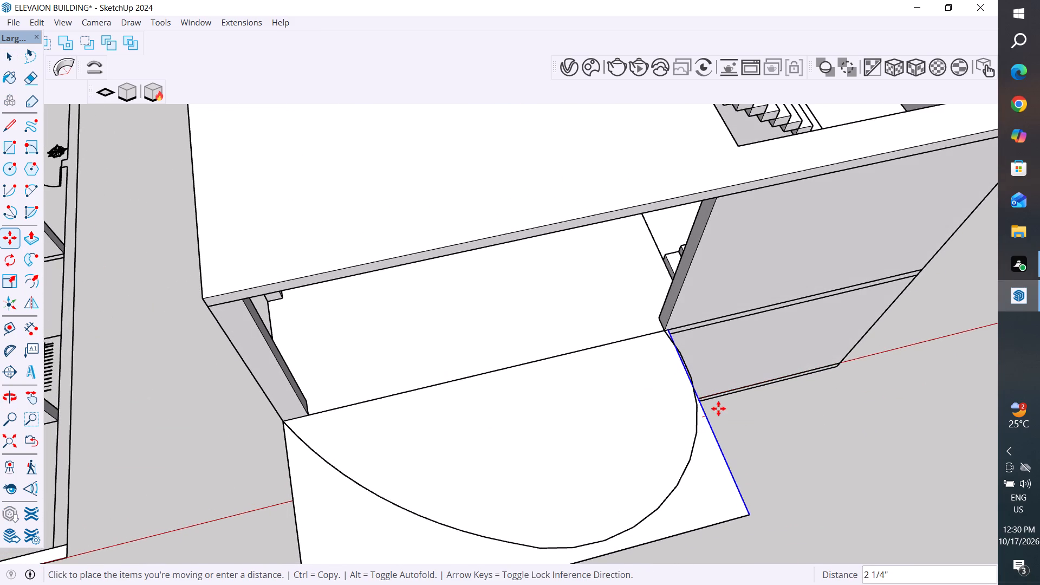
pyautogui.click(720, 408)
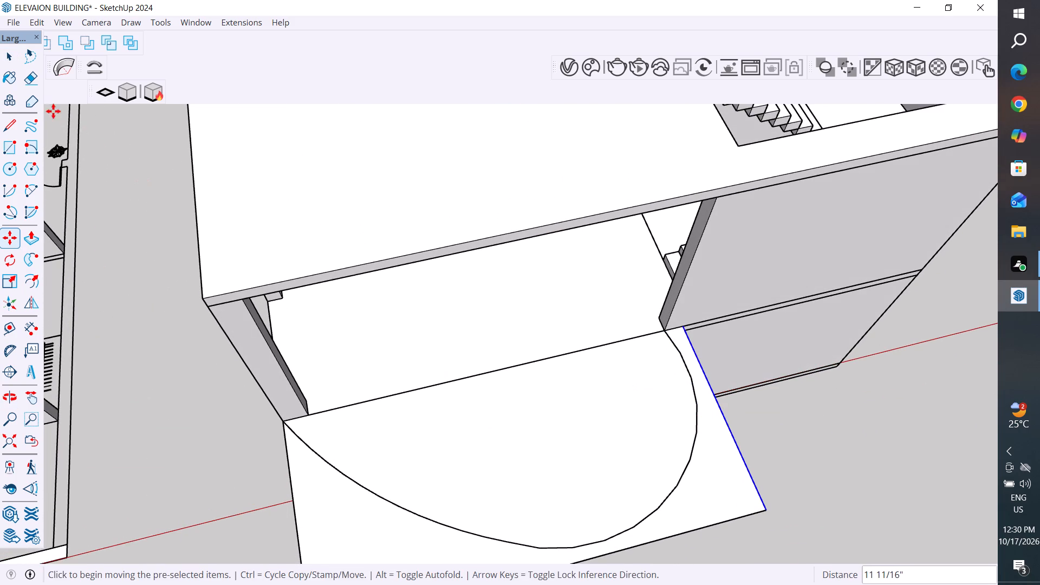
pyautogui.click(15, 60)
pyautogui.click(123, 285)
# Push/Pull the rectangular face 6" down to the underside of the intermediate slab at the end column.
pyautogui.scroll(-3, 600, 275)
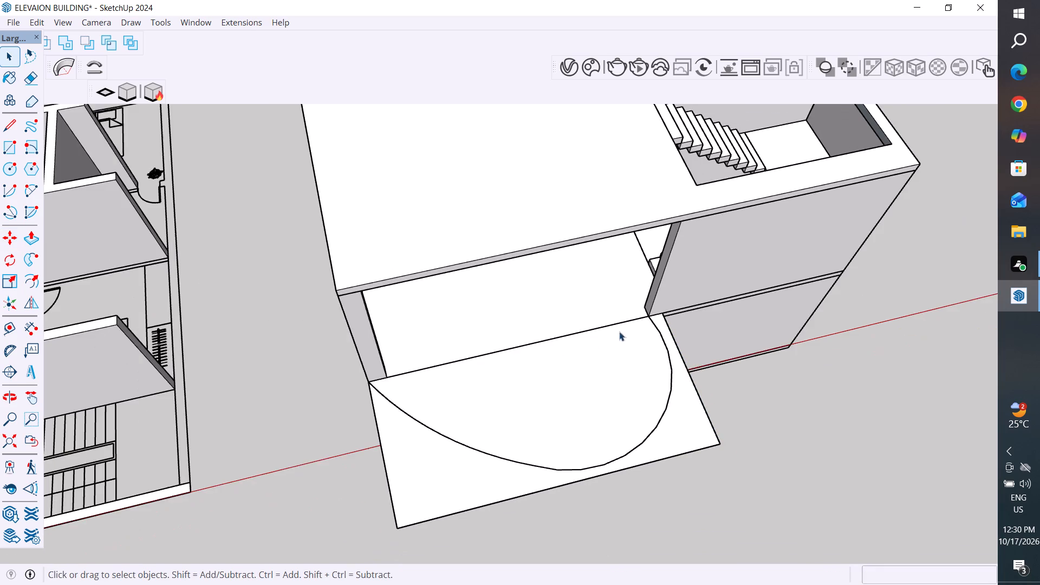
pyautogui.moveTo(640, 350); pyautogui.dragTo(922, 361, button='middle')
pyautogui.click(697, 426)
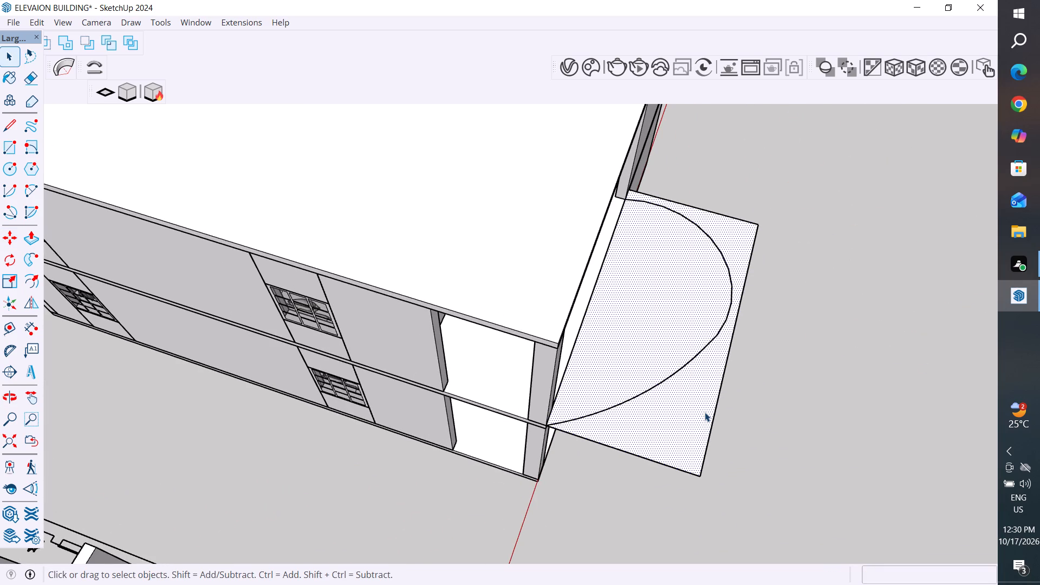
pyautogui.moveTo(701, 390); pyautogui.dragTo(684, 212, button='middle')
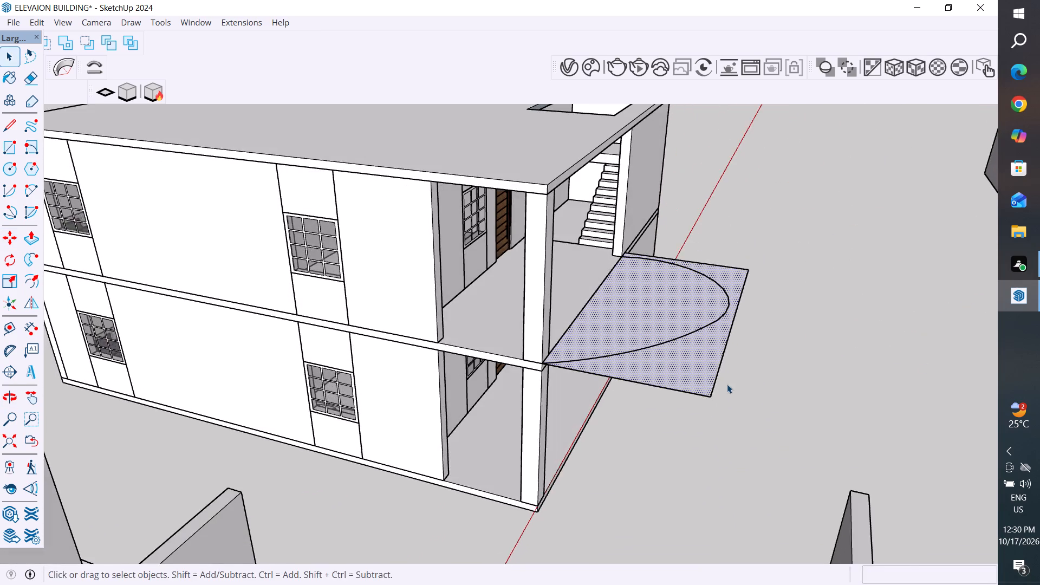
pyautogui.moveTo(729, 384); pyautogui.dragTo(782, 161, button='middle')
pyautogui.moveTo(665, 224); pyautogui.dragTo(656, 209, button='middle')
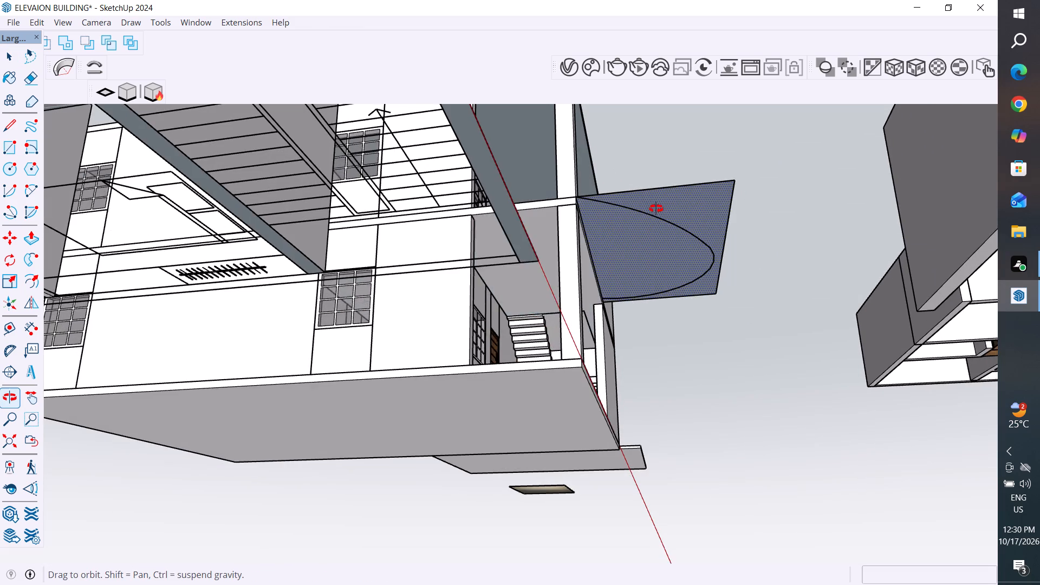
pyautogui.moveTo(656, 209); pyautogui.dragTo(573, 258, button='middle')
pyautogui.scroll(10, 714, 115)
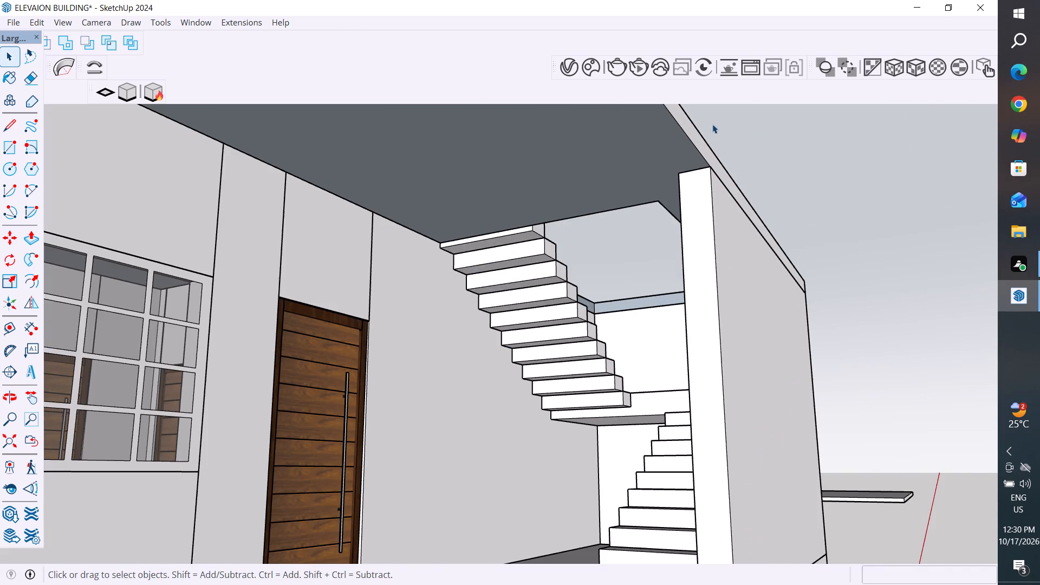
pyautogui.scroll(-3, 716, 132)
pyautogui.scroll(2, 821, 124)
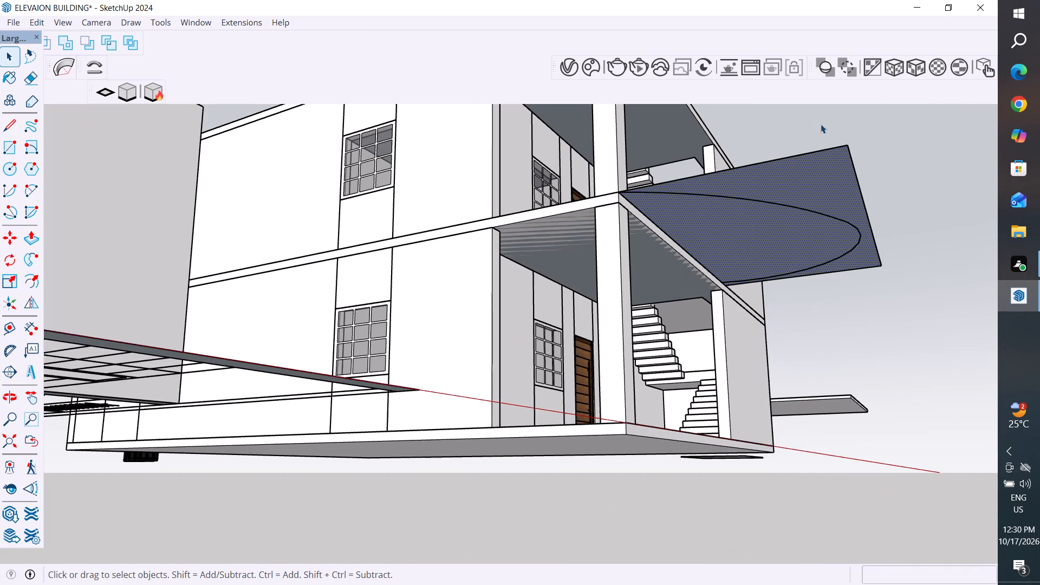
pyautogui.moveTo(789, 136); pyautogui.dragTo(828, 201, button='middle')
pyautogui.scroll(3, 820, 102)
pyautogui.moveTo(799, 171); pyautogui.dragTo(816, 181, button='middle')
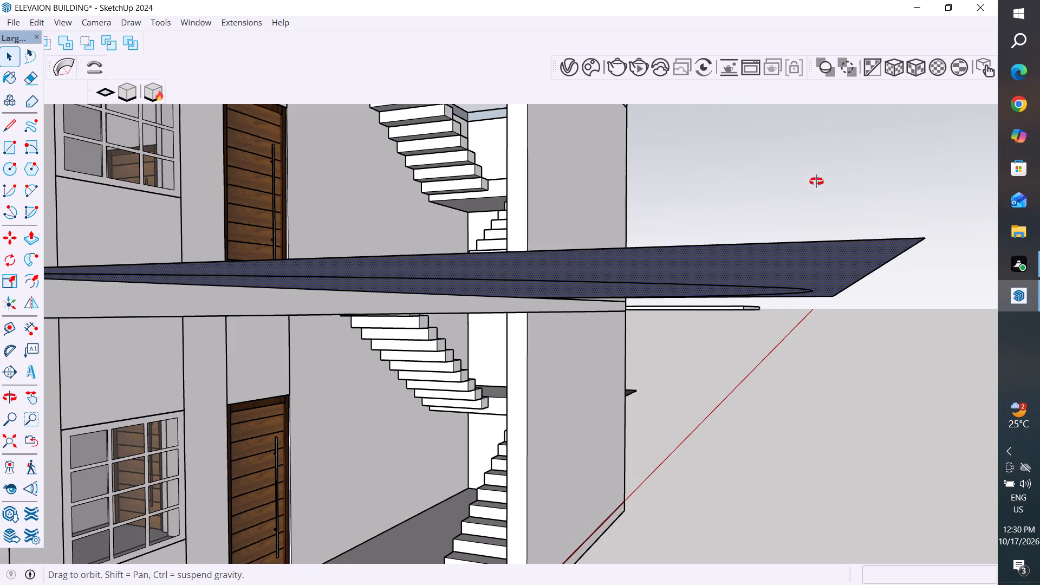
pyautogui.moveTo(816, 181); pyautogui.dragTo(817, 159, button='middle')
pyautogui.scroll(-3, 665, 348)
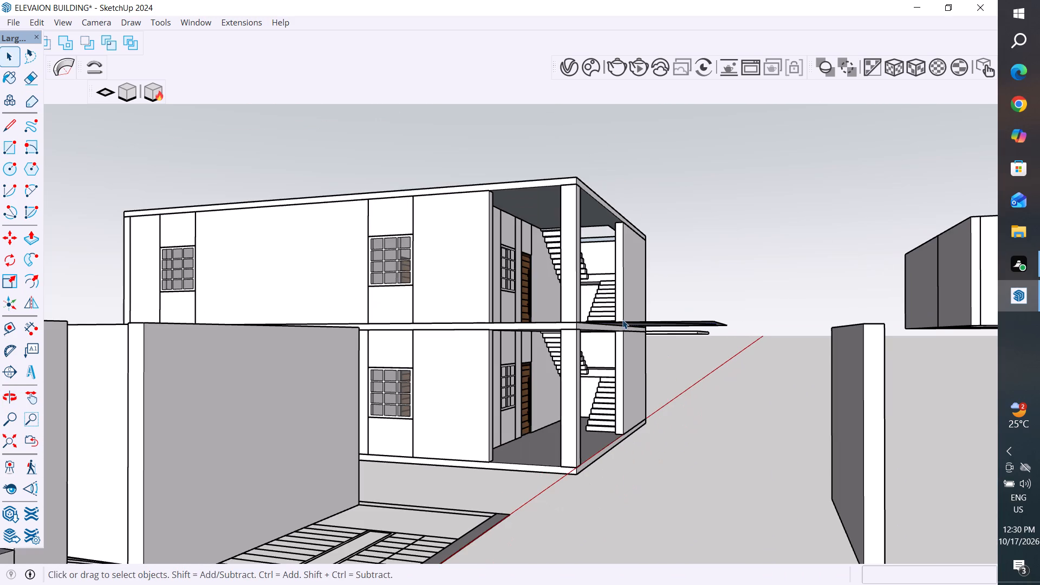
pyautogui.scroll(7, 588, 329)
pyautogui.moveTo(604, 311); pyautogui.dragTo(601, 266, button='middle')
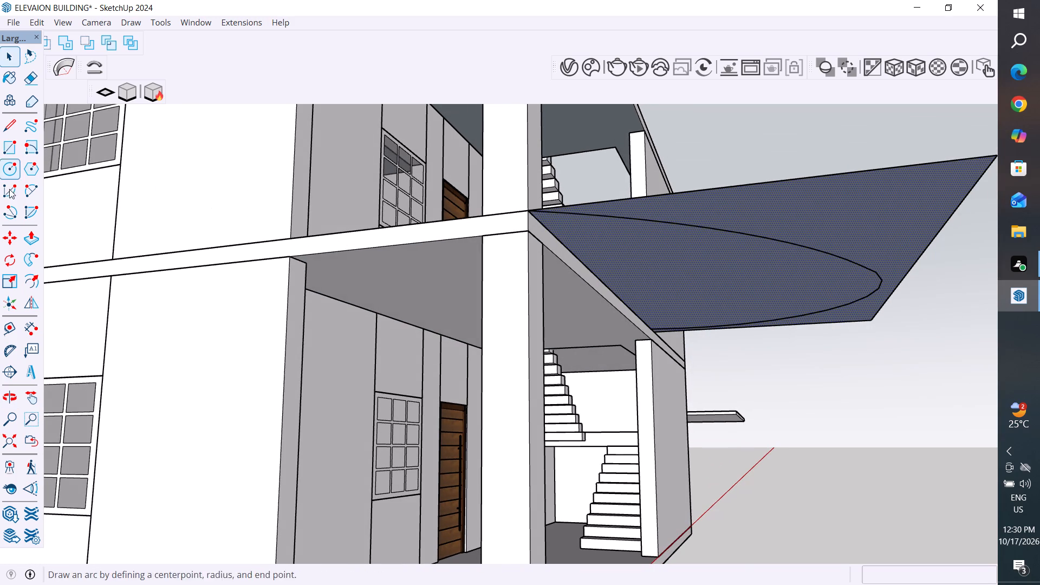
pyautogui.click(30, 239)
pyautogui.click(601, 244)
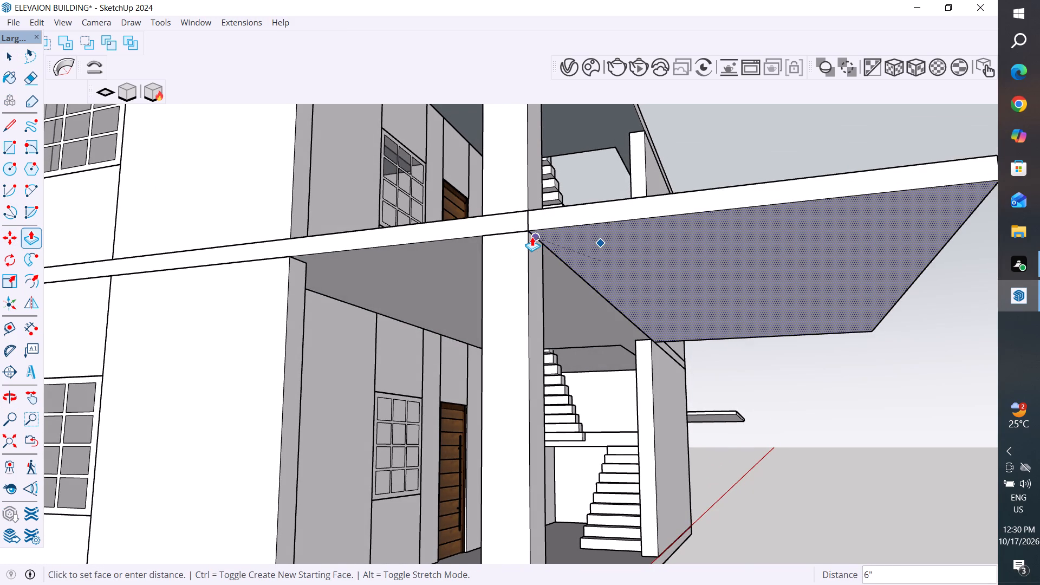
pyautogui.click(532, 237)
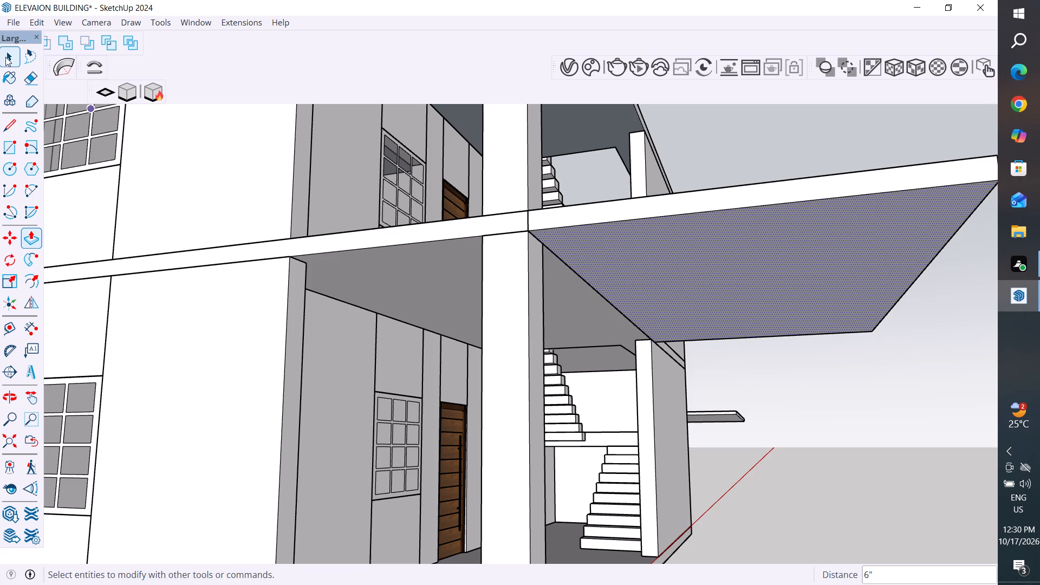
pyautogui.click(5, 54)
# Select all faces and edges of the 6" thick rectangular slab beneath the arc outline and make them a group.
pyautogui.scroll(-5, 434, 400)
pyautogui.moveTo(682, 297); pyautogui.dragTo(707, 398, button='middle')
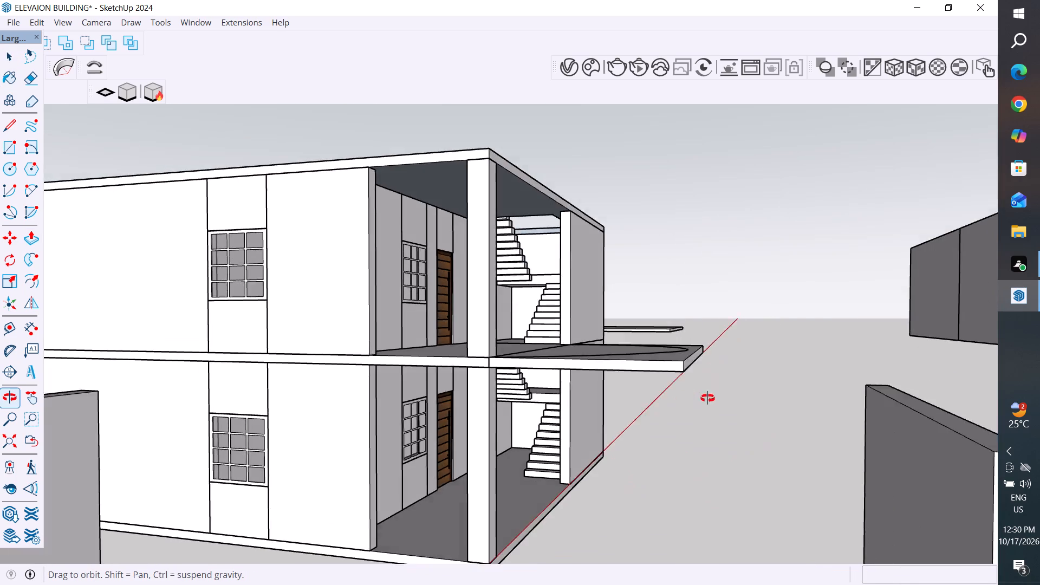
pyautogui.moveTo(707, 398); pyautogui.dragTo(712, 457, button='middle')
pyautogui.click(763, 453)
pyautogui.moveTo(734, 274); pyautogui.dragTo(749, 369, button='middle')
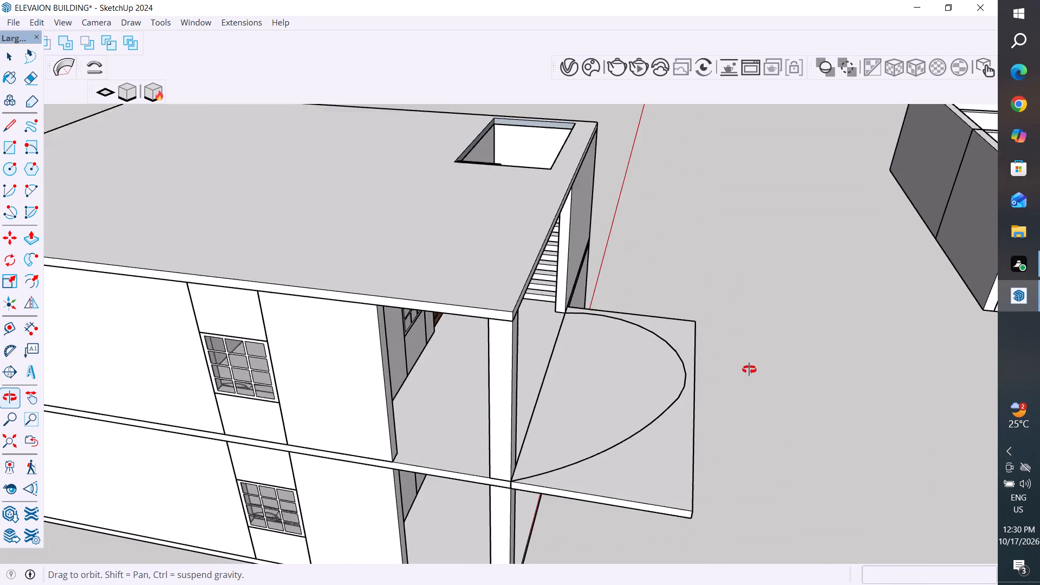
pyautogui.moveTo(749, 369); pyautogui.dragTo(751, 373, button='middle')
pyautogui.tripleClick(673, 513)
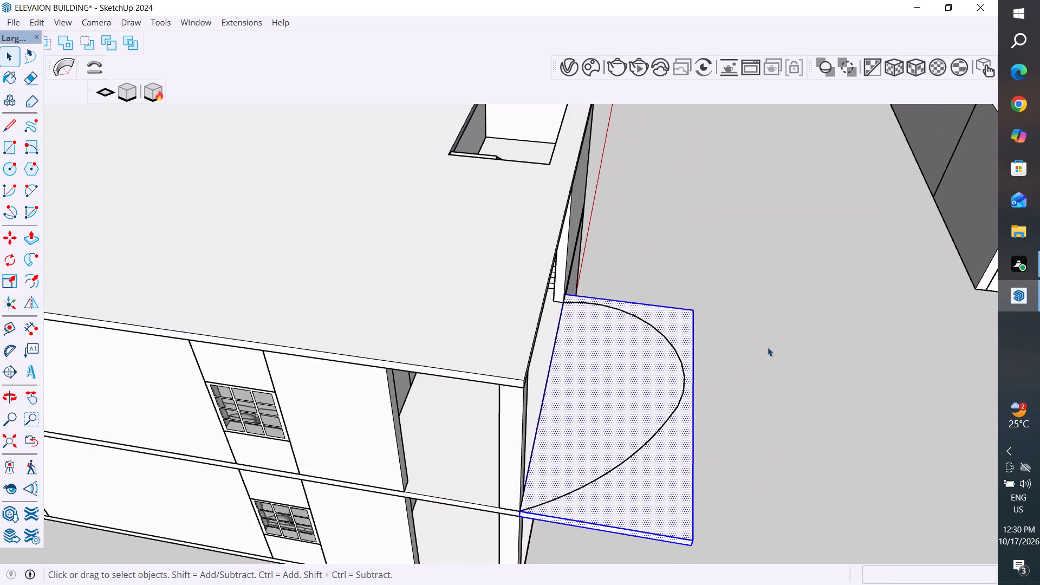
pyautogui.moveTo(754, 412); pyautogui.dragTo(786, 389, button='middle')
pyautogui.click(680, 459)
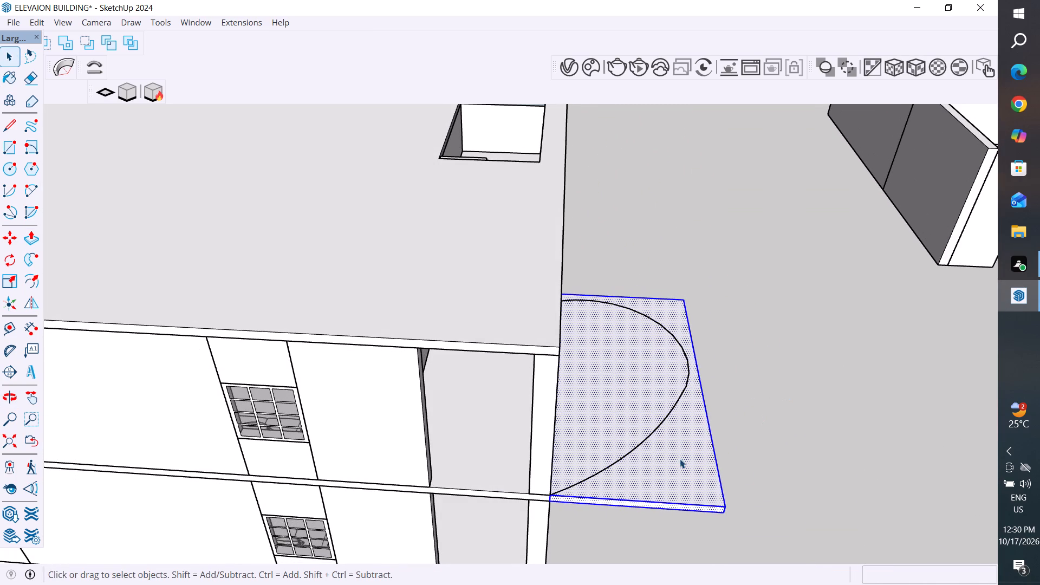
pyautogui.rightClick(812, 410)
pyautogui.click(693, 465)
pyautogui.click(697, 460)
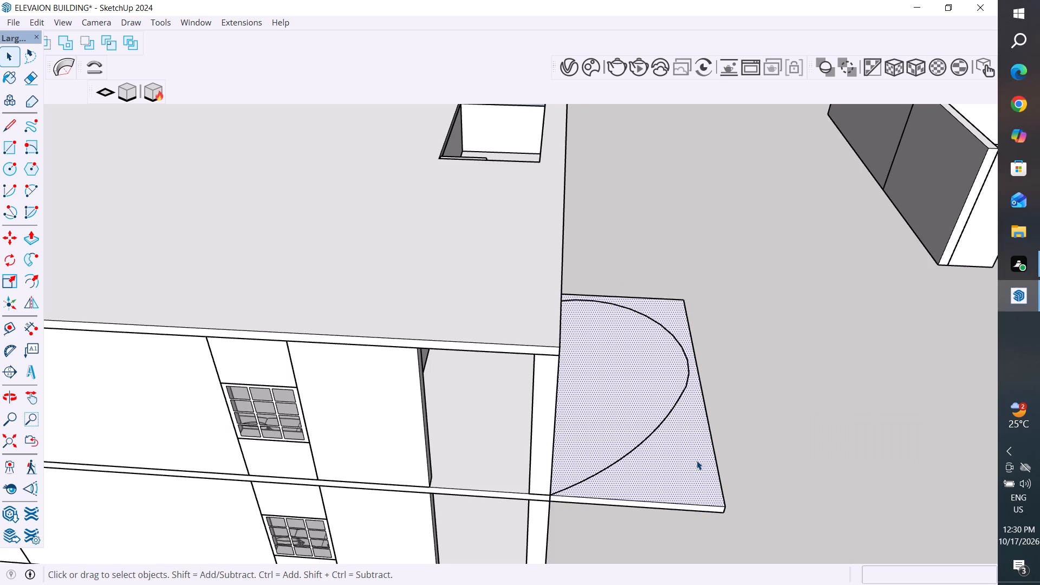
pyautogui.scroll(1, 699, 457)
pyautogui.click(619, 395)
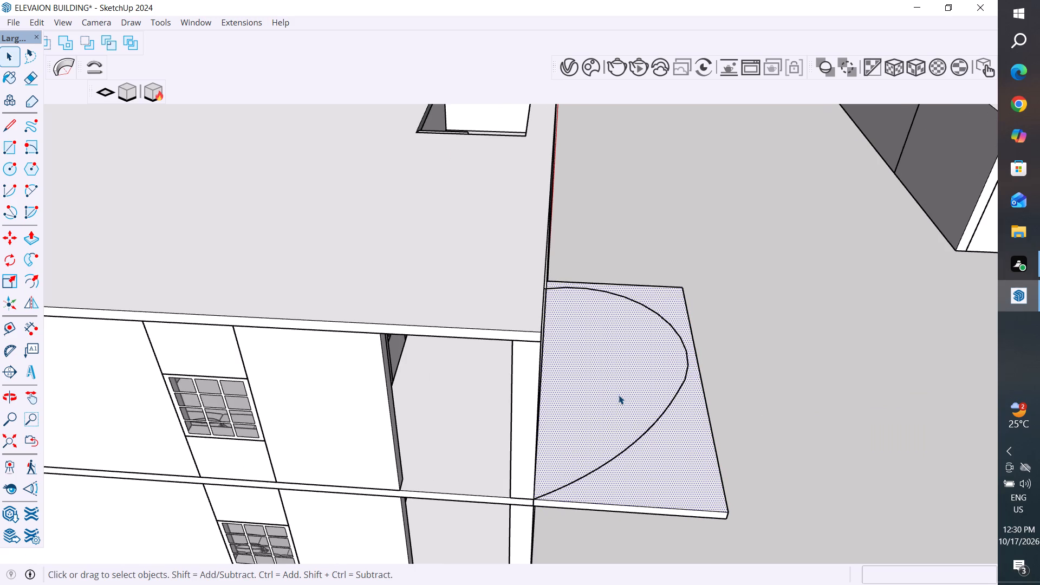
pyautogui.moveTo(715, 496); pyautogui.dragTo(801, 411, button='middle')
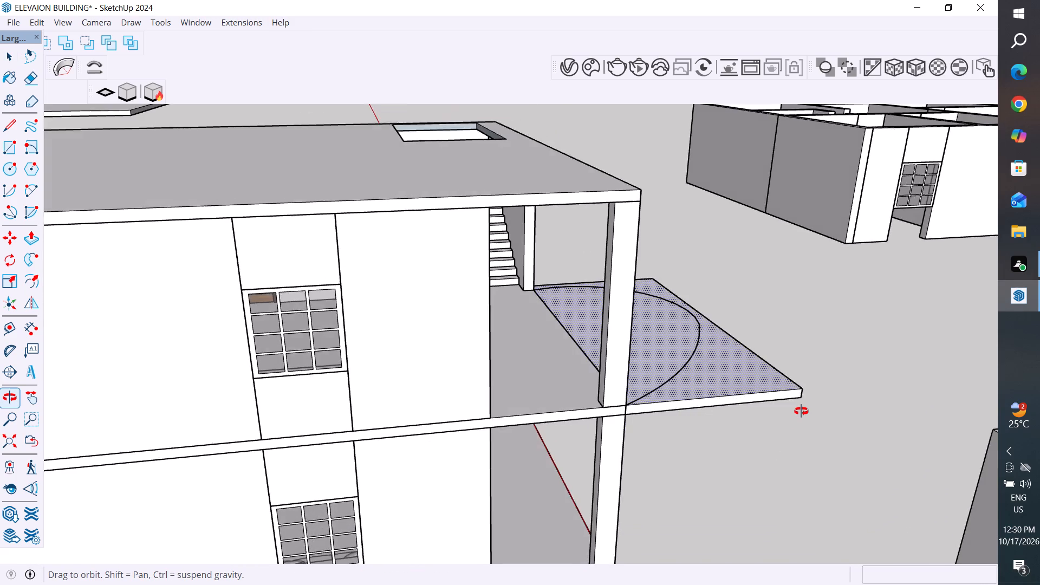
pyautogui.moveTo(801, 411); pyautogui.dragTo(770, 373, button='middle')
pyautogui.click(766, 424)
pyautogui.scroll(3, 744, 378)
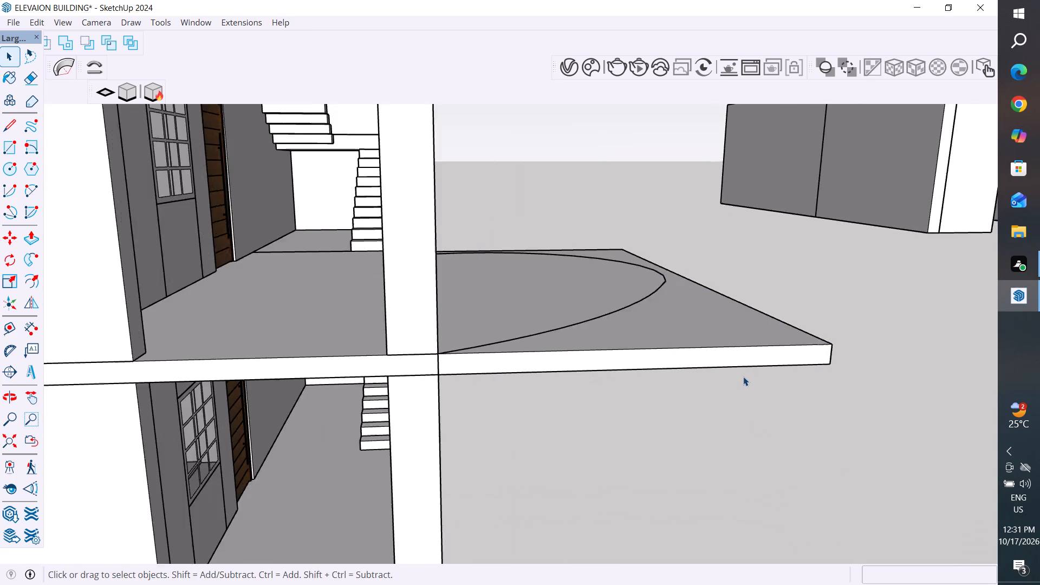
pyautogui.scroll(1, 743, 376)
pyautogui.click(719, 321)
pyautogui.moveTo(720, 330); pyautogui.dragTo(722, 354, button='middle')
pyautogui.scroll(1, 722, 354)
pyautogui.moveTo(722, 354); pyautogui.dragTo(729, 359, button='middle')
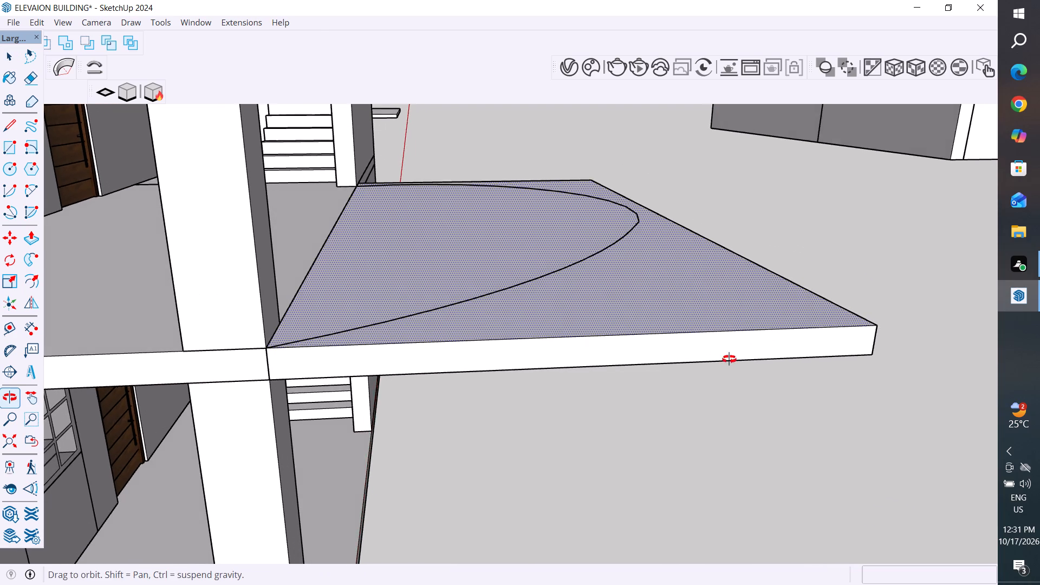
pyautogui.moveTo(729, 359); pyautogui.dragTo(725, 417, button='middle')
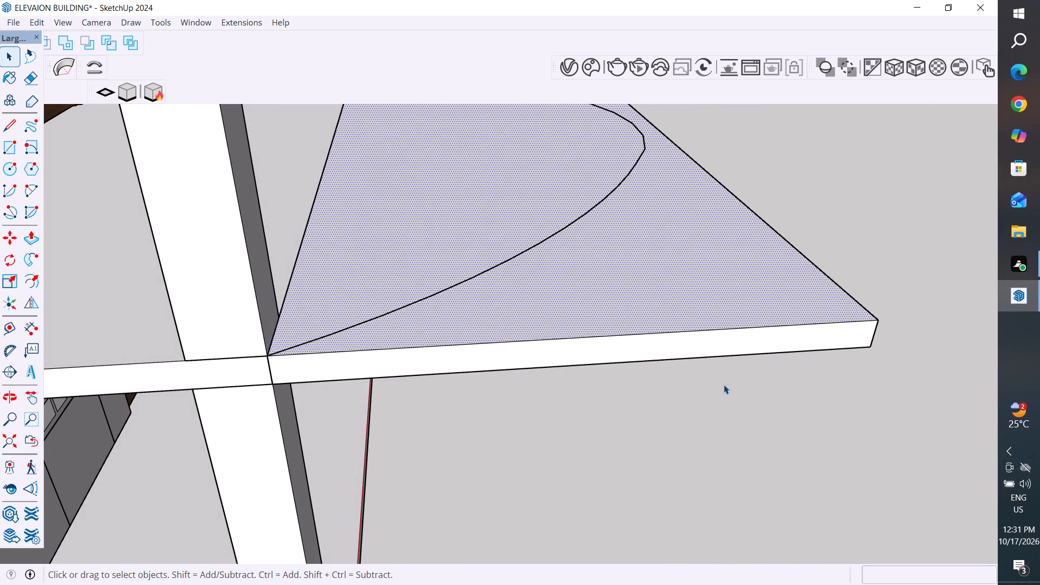
pyautogui.tripleClick(781, 304)
pyautogui.rightClick(737, 336)
pyautogui.click(796, 132)
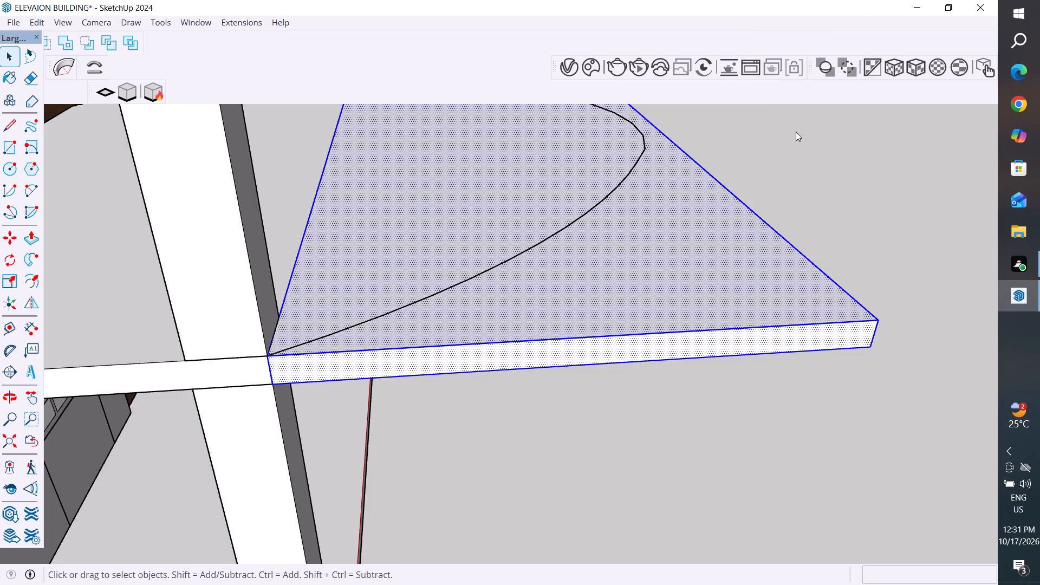
pyautogui.click(727, 403)
pyautogui.click(703, 322)
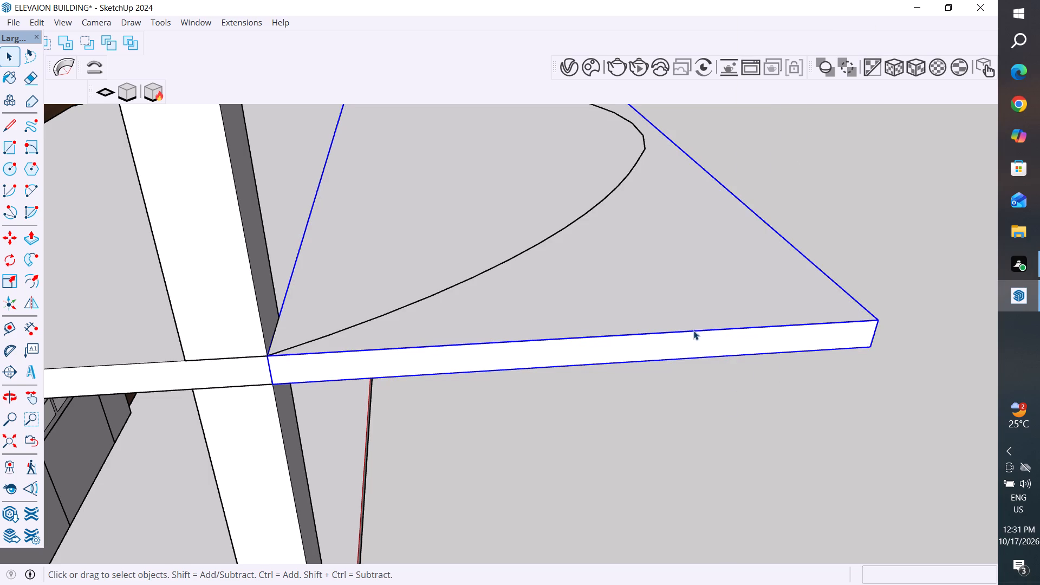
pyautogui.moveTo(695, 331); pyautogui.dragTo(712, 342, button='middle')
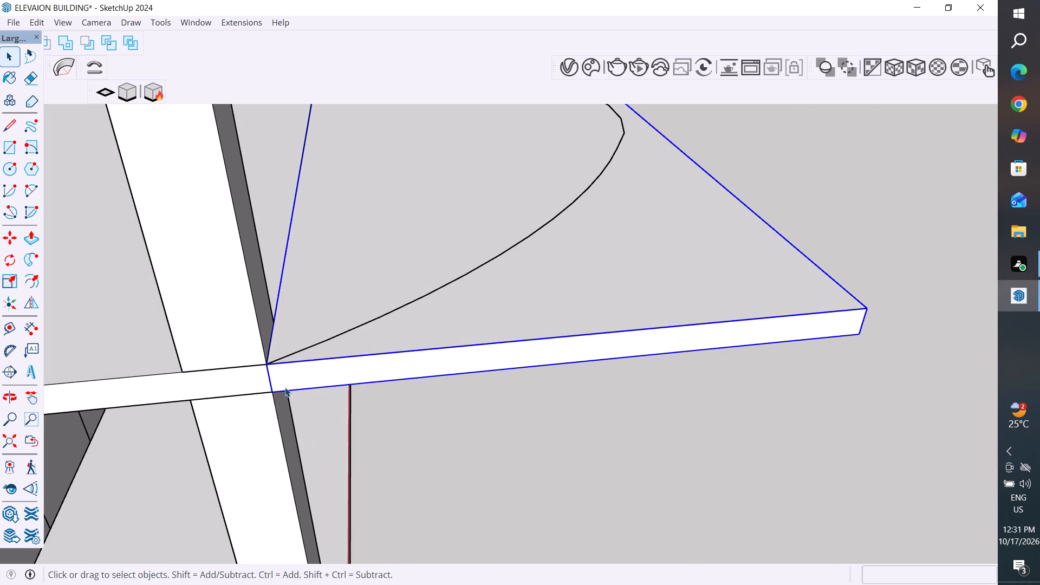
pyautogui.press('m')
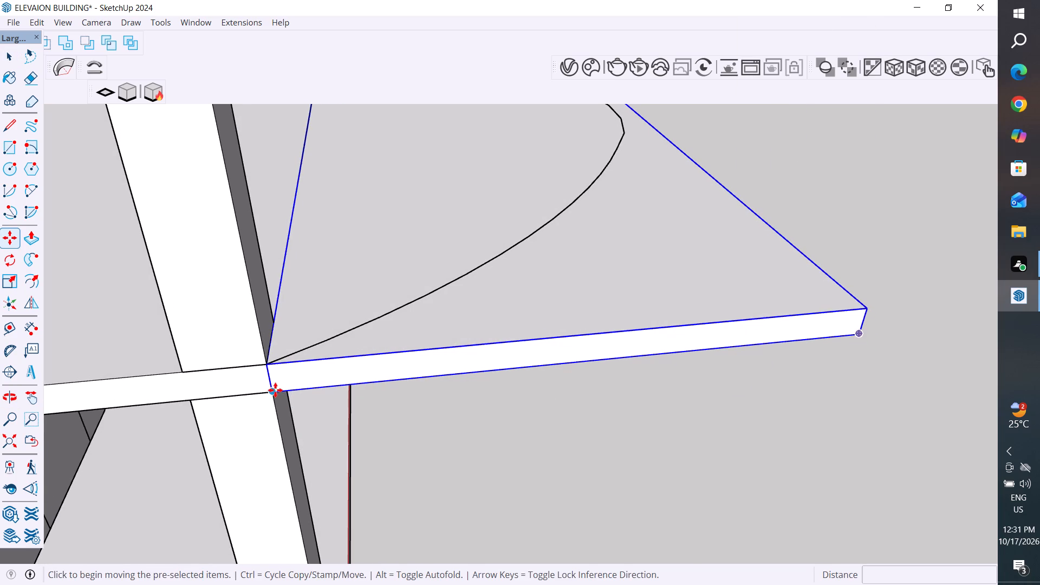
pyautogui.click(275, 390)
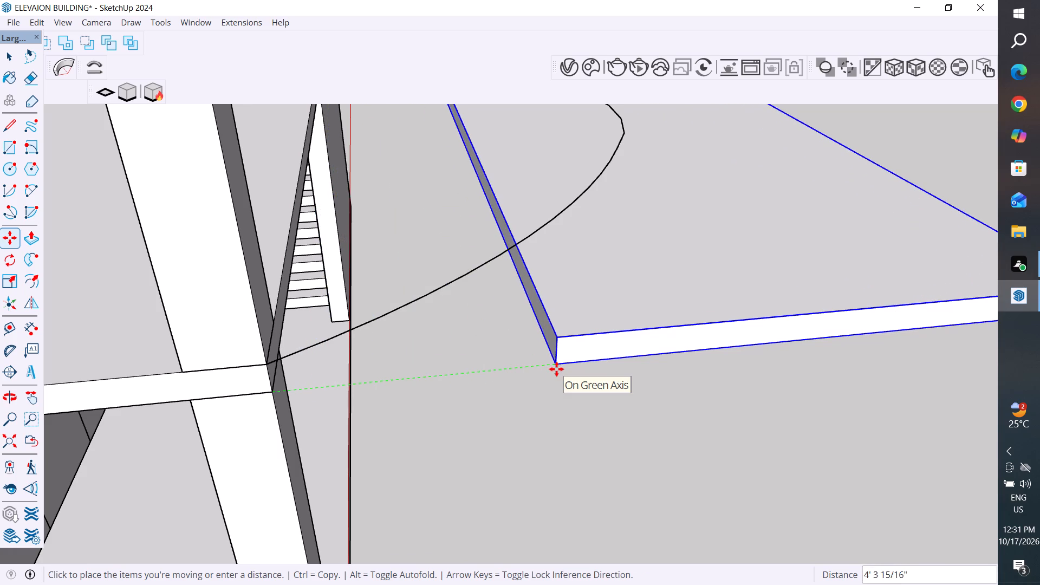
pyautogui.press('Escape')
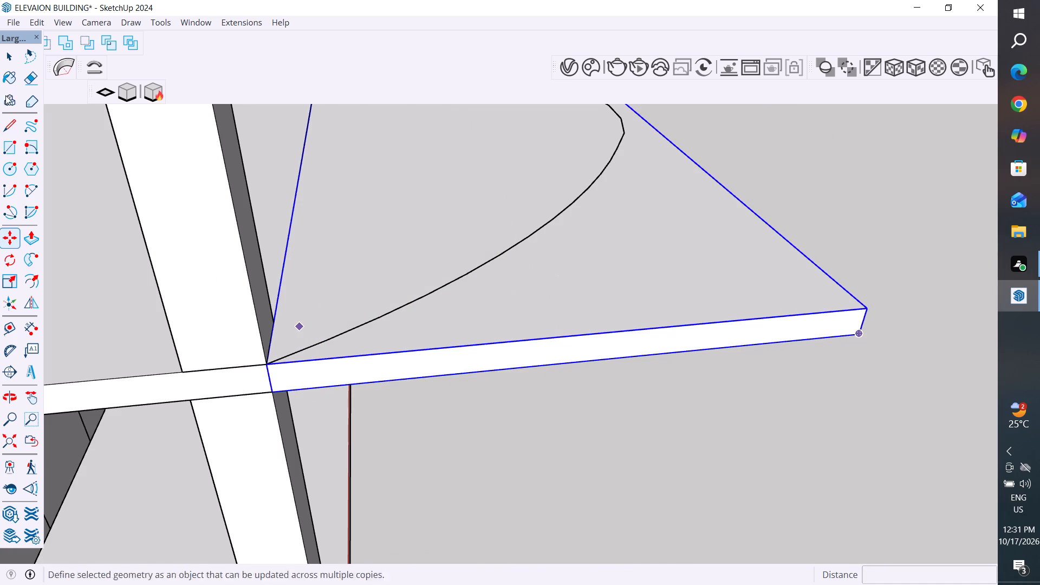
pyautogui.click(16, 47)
# Select the grouped rectangular slab together with the grouped arc and combine them into one group.
pyautogui.scroll(-5, 634, 401)
pyautogui.moveTo(651, 420); pyautogui.dragTo(604, 288, button='middle')
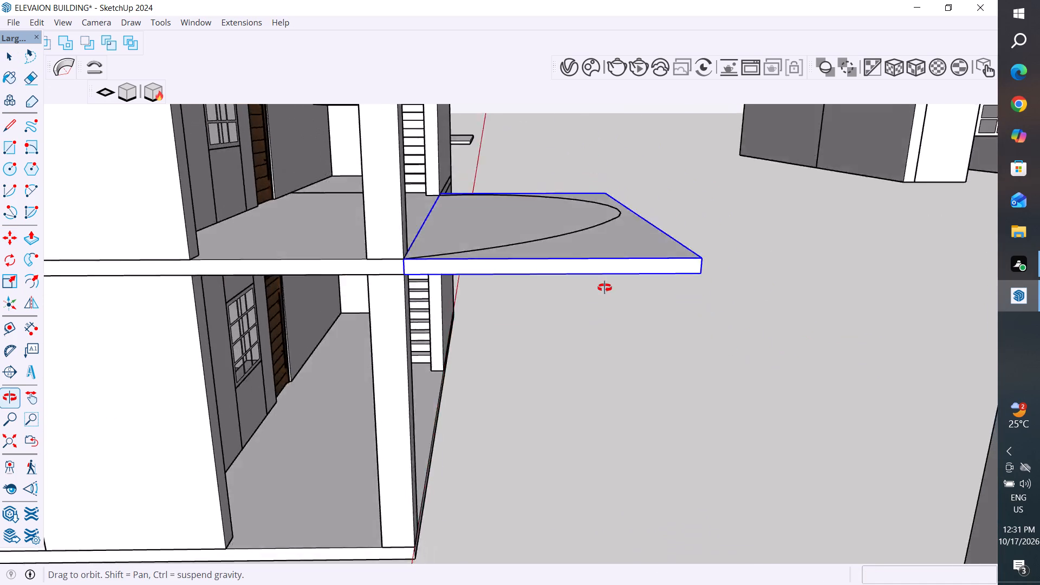
pyautogui.moveTo(604, 288); pyautogui.dragTo(596, 328, button='middle')
pyautogui.moveTo(685, 191); pyautogui.dragTo(560, 309)
pyautogui.rightClick(578, 248)
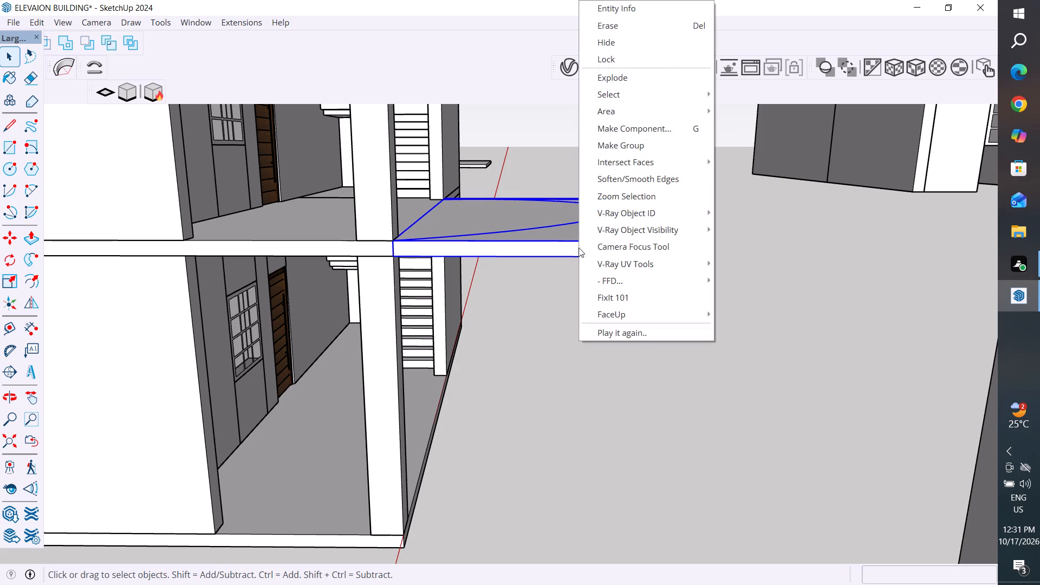
pyautogui.click(632, 148)
pyautogui.click(631, 351)
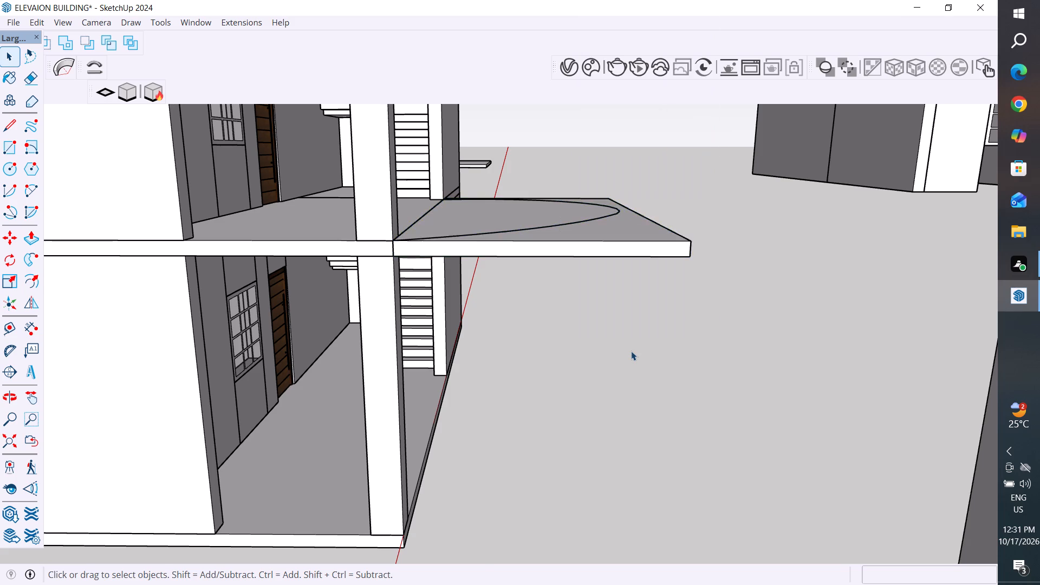
# Move the combined arc and slab group about 5' 4 1/4" along the green axis, away from the intermediate slab's front edge.
pyautogui.scroll(-3, 631, 351)
pyautogui.moveTo(638, 356); pyautogui.dragTo(630, 434, button='middle')
pyautogui.scroll(-2, 558, 201)
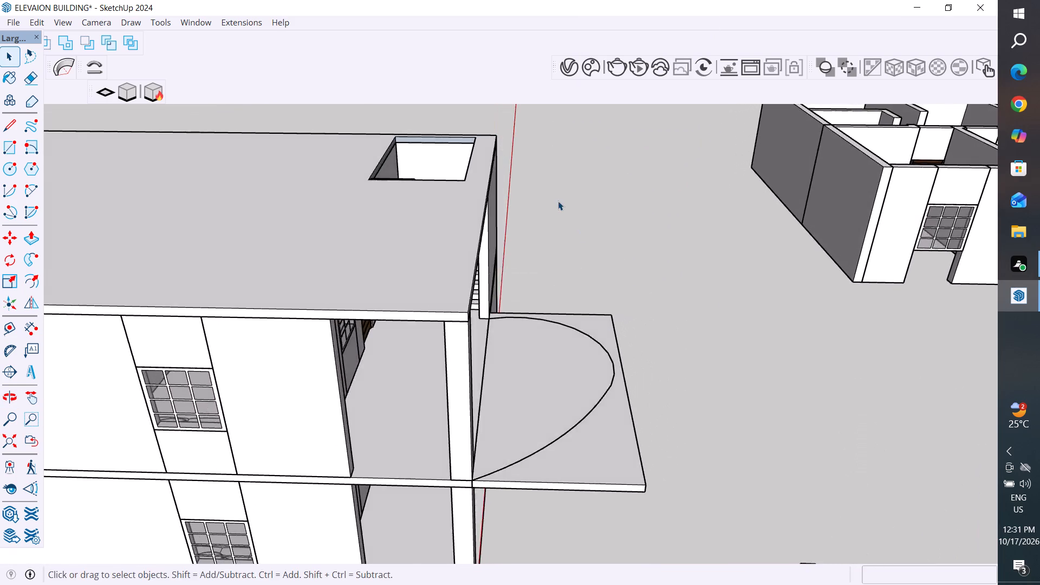
pyautogui.scroll(-3, 558, 201)
pyautogui.moveTo(575, 326); pyautogui.dragTo(579, 375, button='middle')
pyautogui.scroll(7, 580, 374)
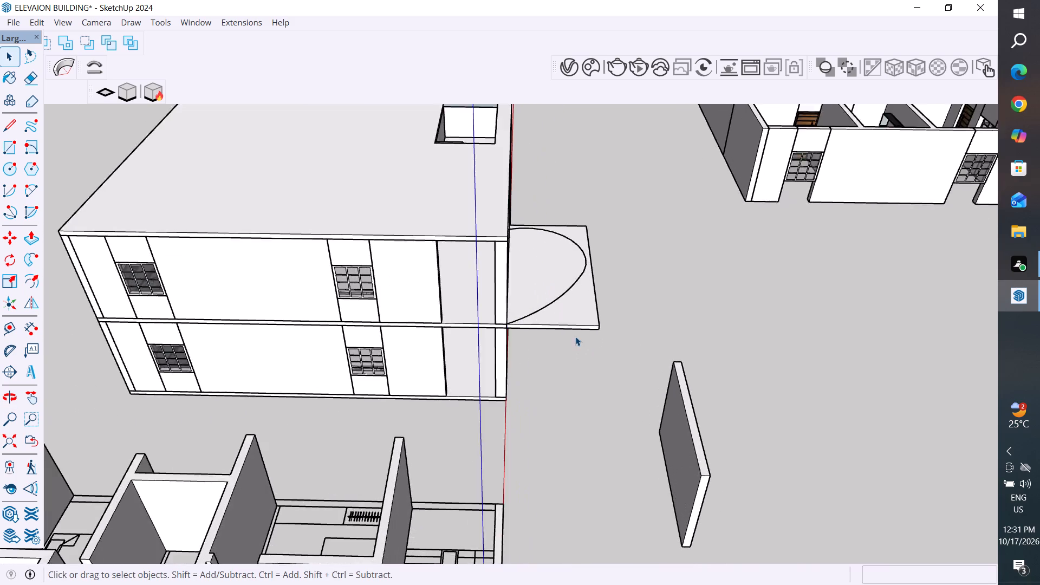
pyautogui.scroll(2, 575, 336)
pyautogui.click(556, 313)
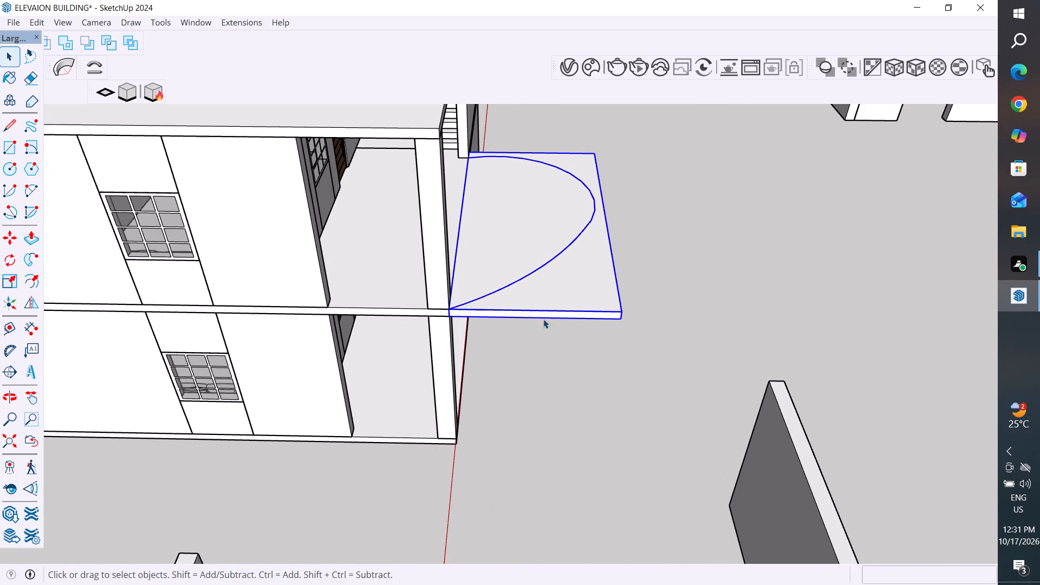
pyautogui.press('m')
pyautogui.click(451, 320)
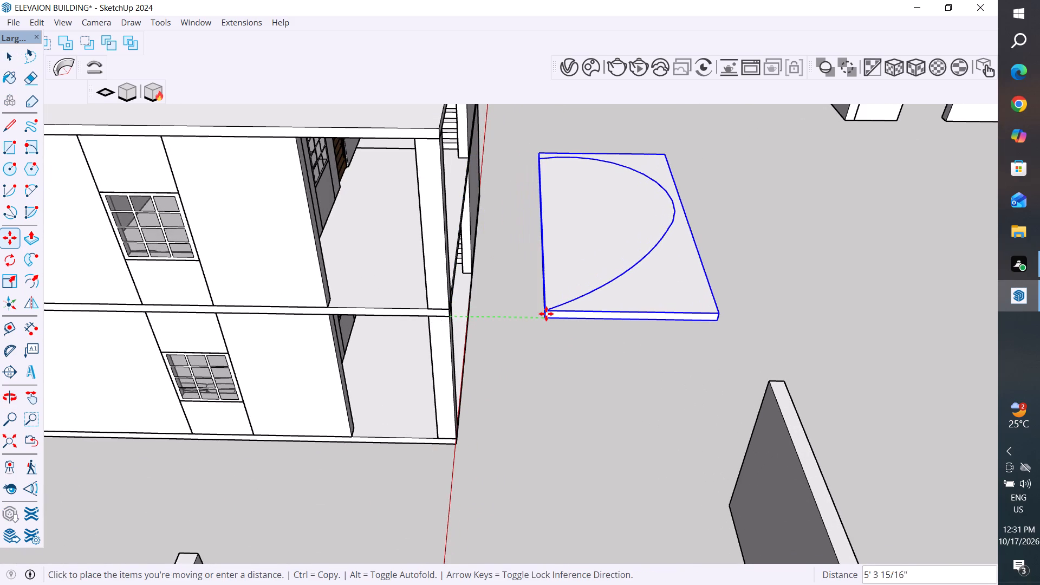
pyautogui.click(546, 314)
pyautogui.click(8, 63)
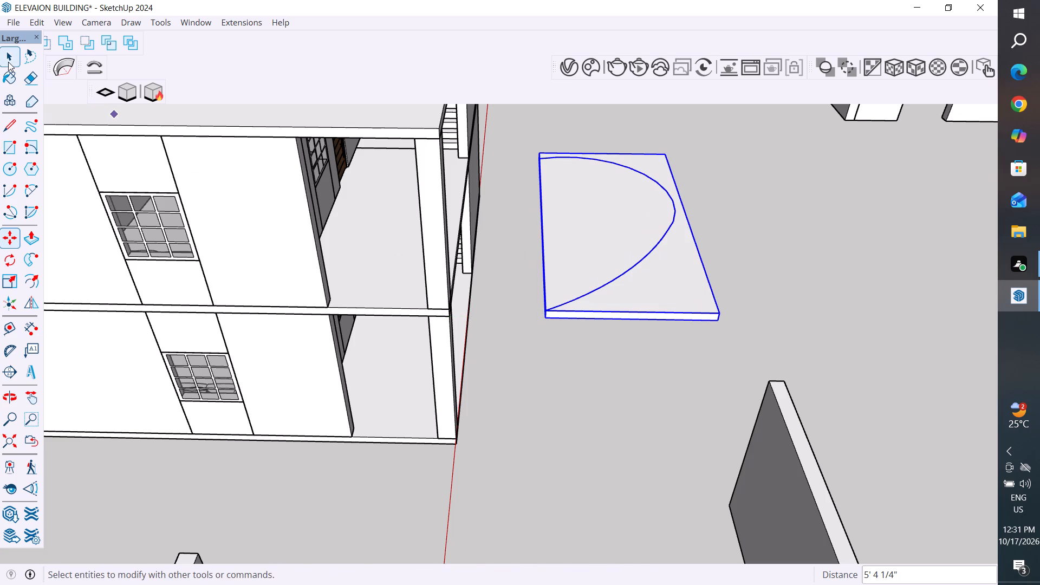
# Explode the combined group back into the separate arc group and rectangular slab group.
pyautogui.click(521, 423)
pyautogui.scroll(3, 622, 269)
pyautogui.click(666, 279)
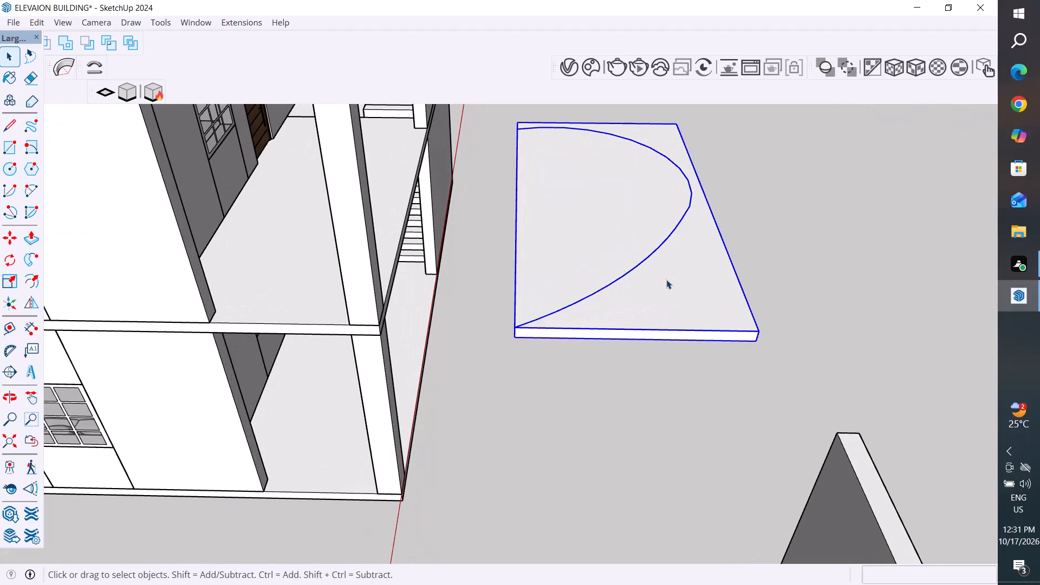
pyautogui.scroll(1, 678, 288)
pyautogui.moveTo(678, 288); pyautogui.dragTo(669, 229, button='middle')
pyautogui.rightClick(674, 270)
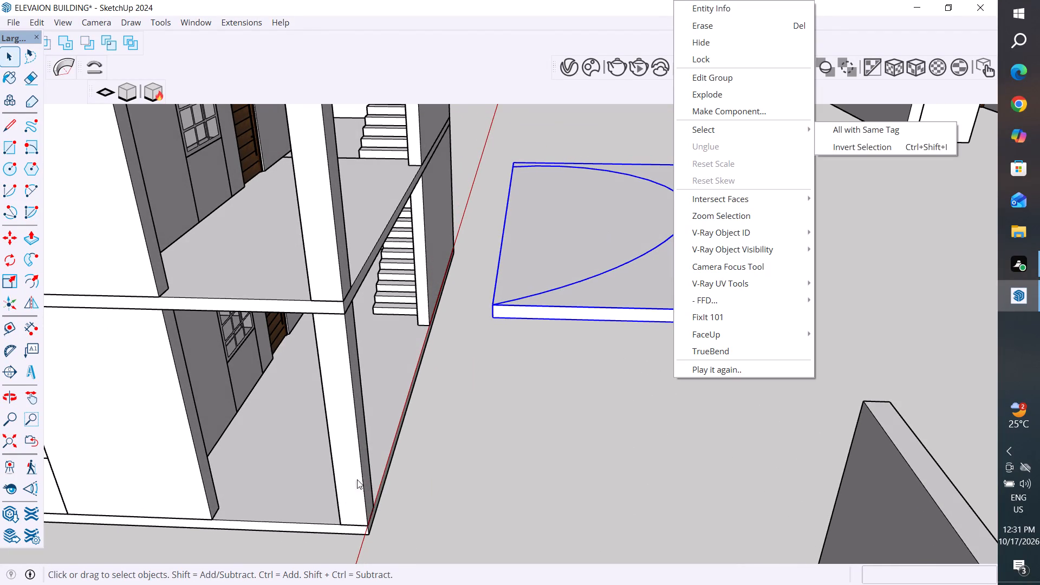
pyautogui.click(712, 94)
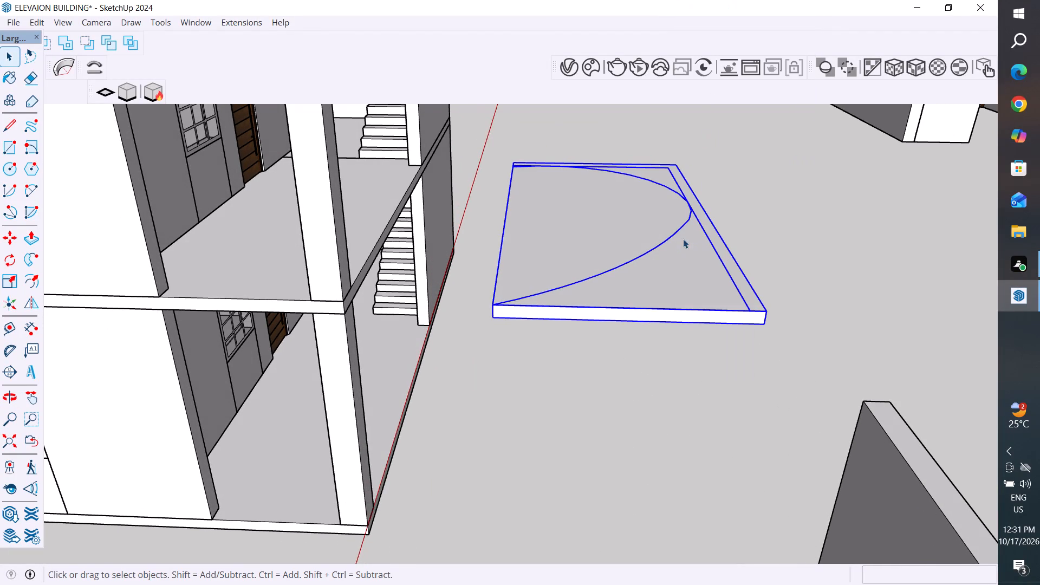
pyautogui.click(836, 210)
# Examine the separated arc and slab pieces from below, from the side and from above.
pyautogui.scroll(3, 646, 253)
pyautogui.click(648, 252)
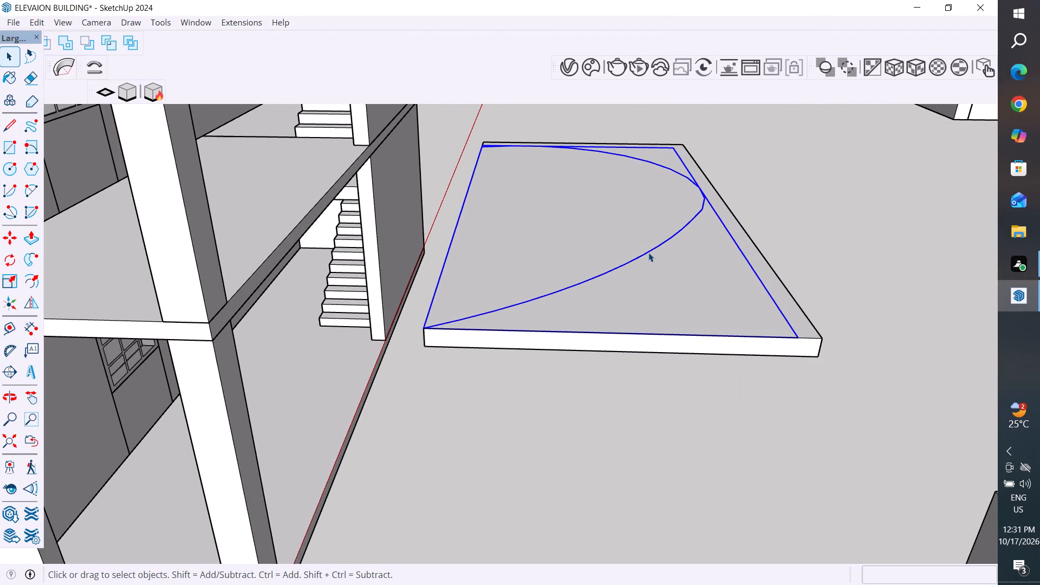
pyautogui.click(658, 269)
pyautogui.moveTo(719, 298); pyautogui.dragTo(710, 207, button='middle')
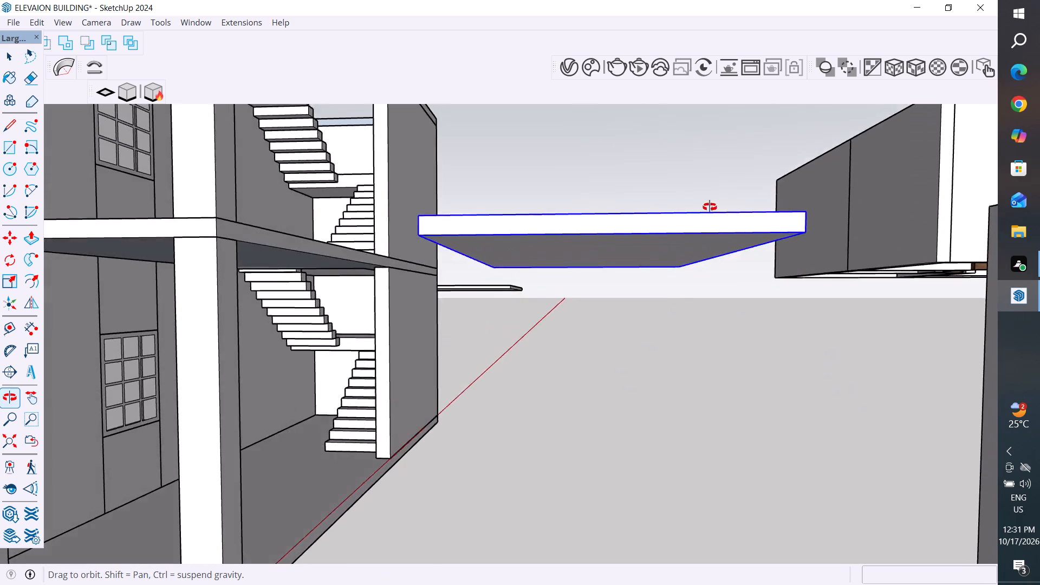
pyautogui.moveTo(710, 207); pyautogui.dragTo(703, 232, button='middle')
pyautogui.click(699, 260)
pyautogui.scroll(1, 701, 263)
pyautogui.moveTo(701, 263); pyautogui.dragTo(829, 249, button='middle')
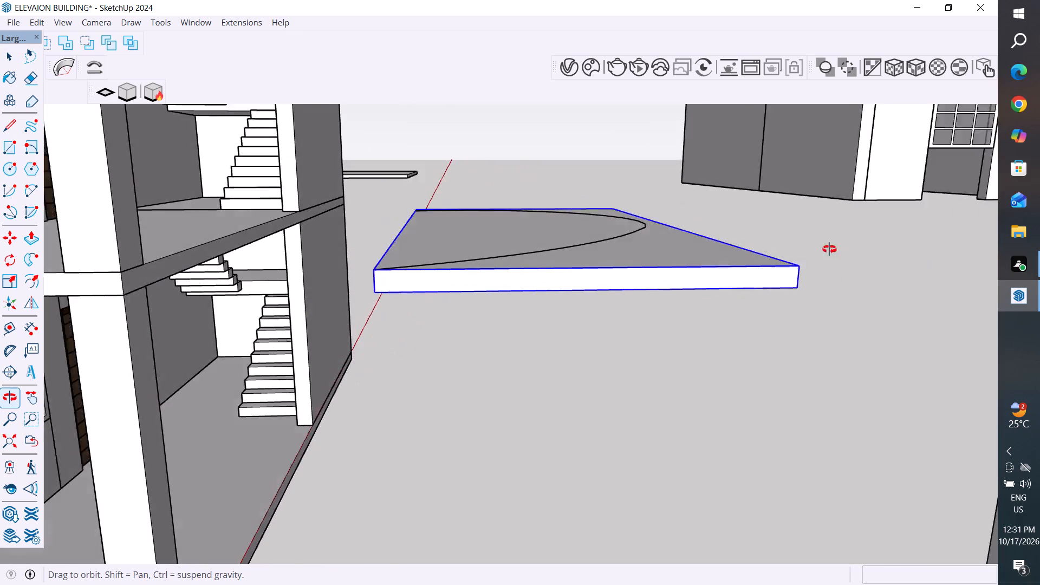
pyautogui.moveTo(829, 249); pyautogui.dragTo(621, 411, button='middle')
pyautogui.click(631, 437)
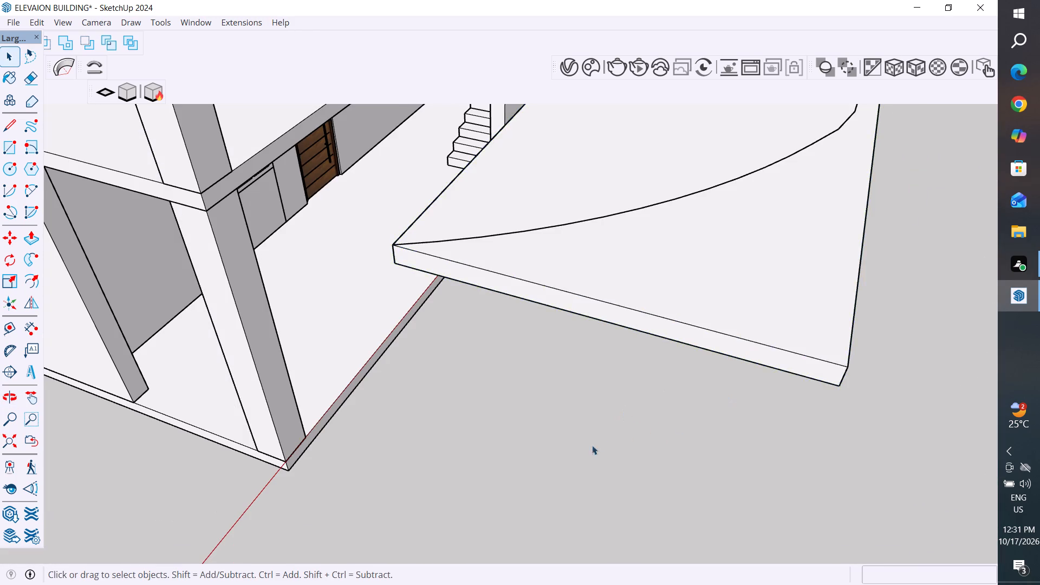
pyautogui.scroll(-5, 562, 467)
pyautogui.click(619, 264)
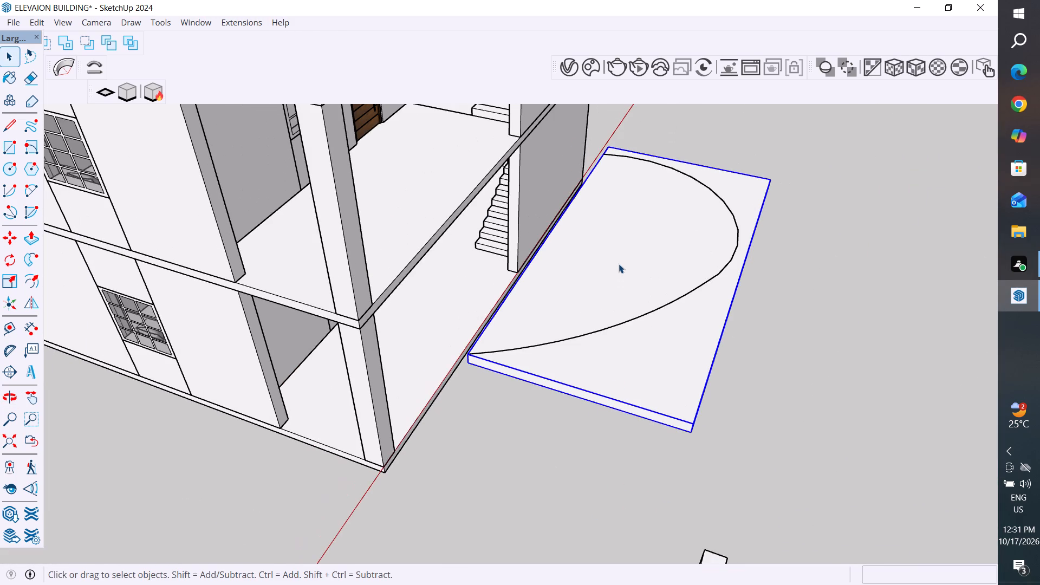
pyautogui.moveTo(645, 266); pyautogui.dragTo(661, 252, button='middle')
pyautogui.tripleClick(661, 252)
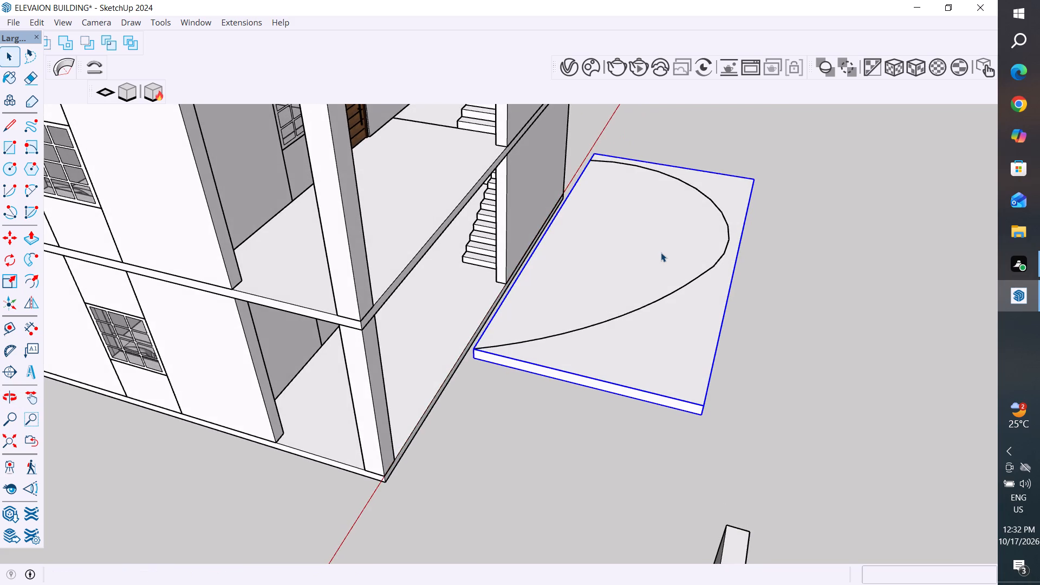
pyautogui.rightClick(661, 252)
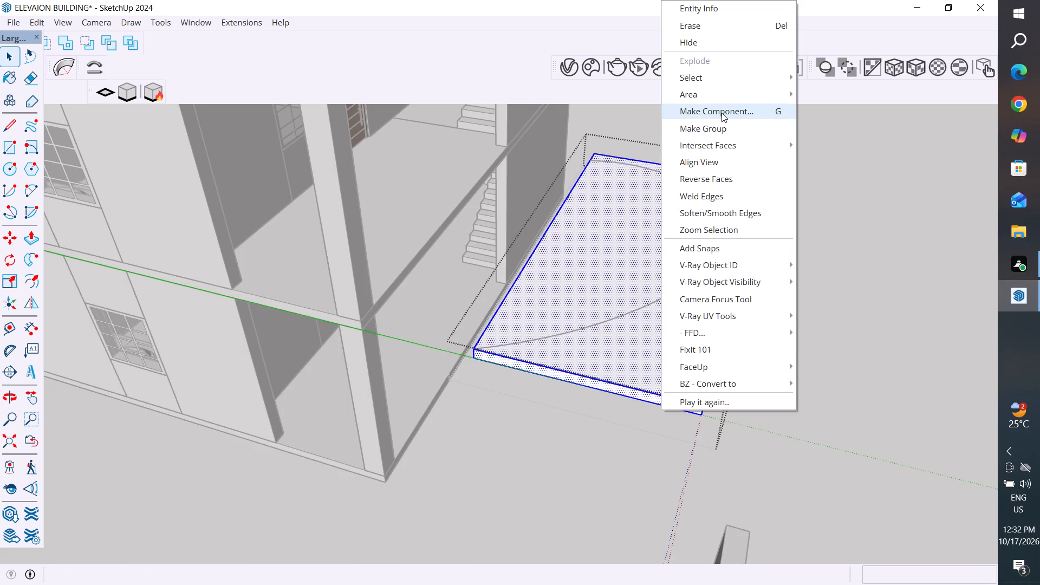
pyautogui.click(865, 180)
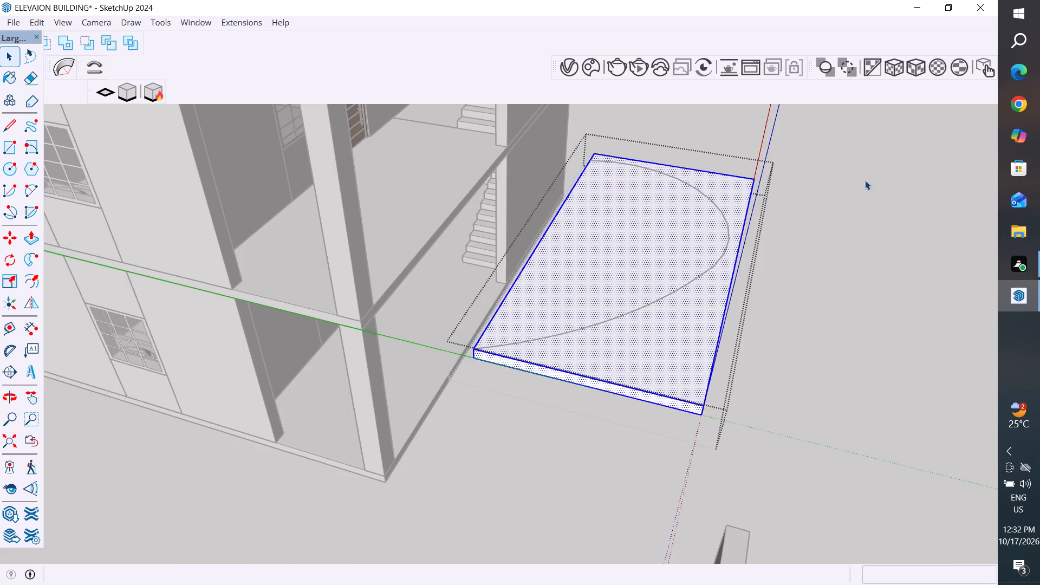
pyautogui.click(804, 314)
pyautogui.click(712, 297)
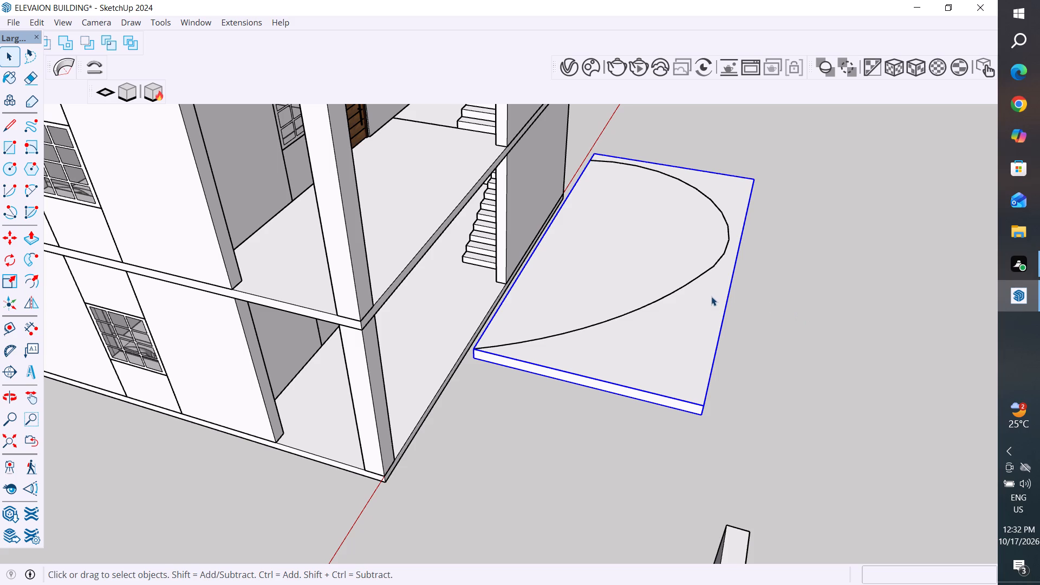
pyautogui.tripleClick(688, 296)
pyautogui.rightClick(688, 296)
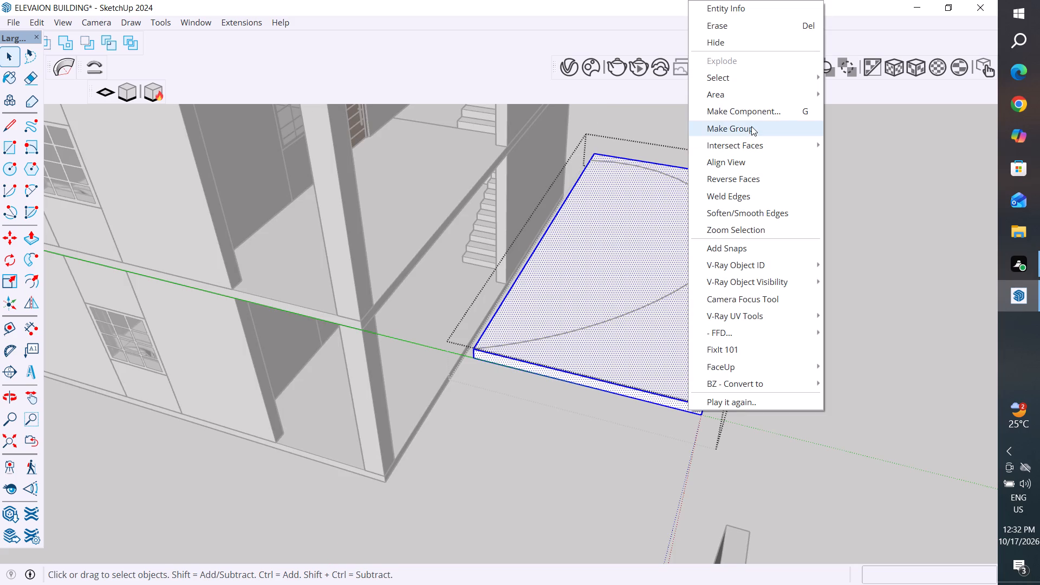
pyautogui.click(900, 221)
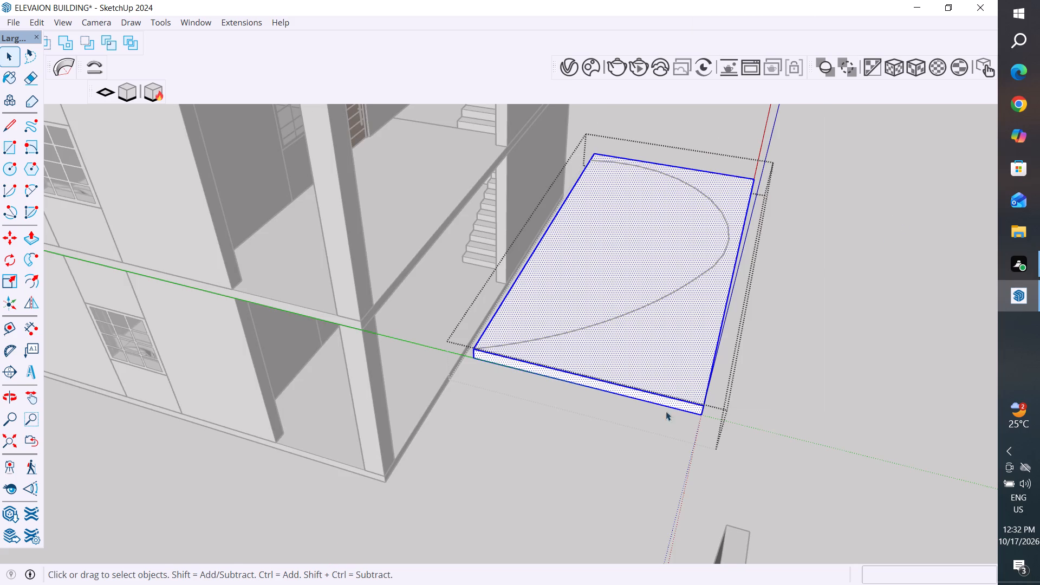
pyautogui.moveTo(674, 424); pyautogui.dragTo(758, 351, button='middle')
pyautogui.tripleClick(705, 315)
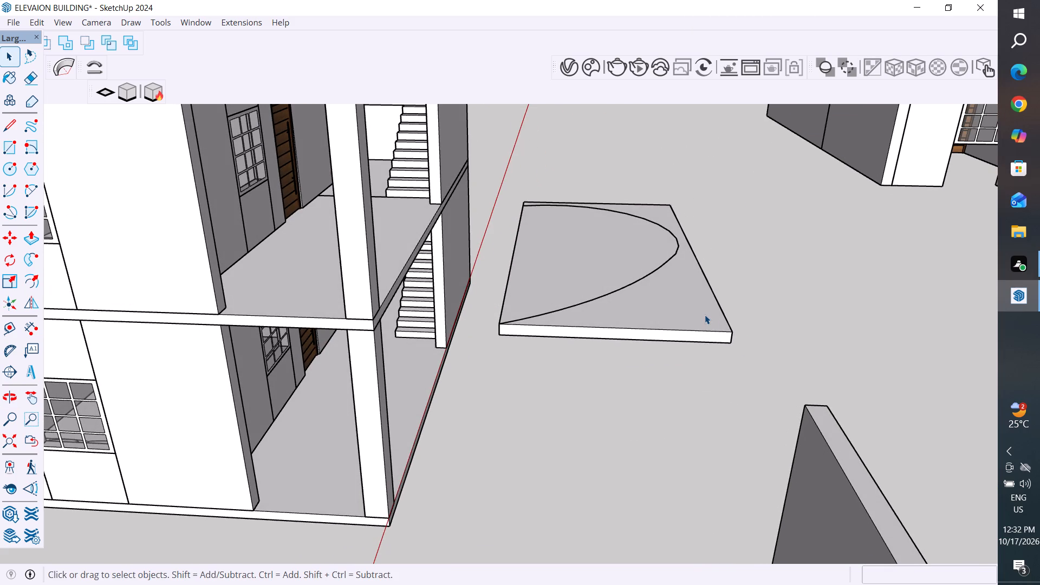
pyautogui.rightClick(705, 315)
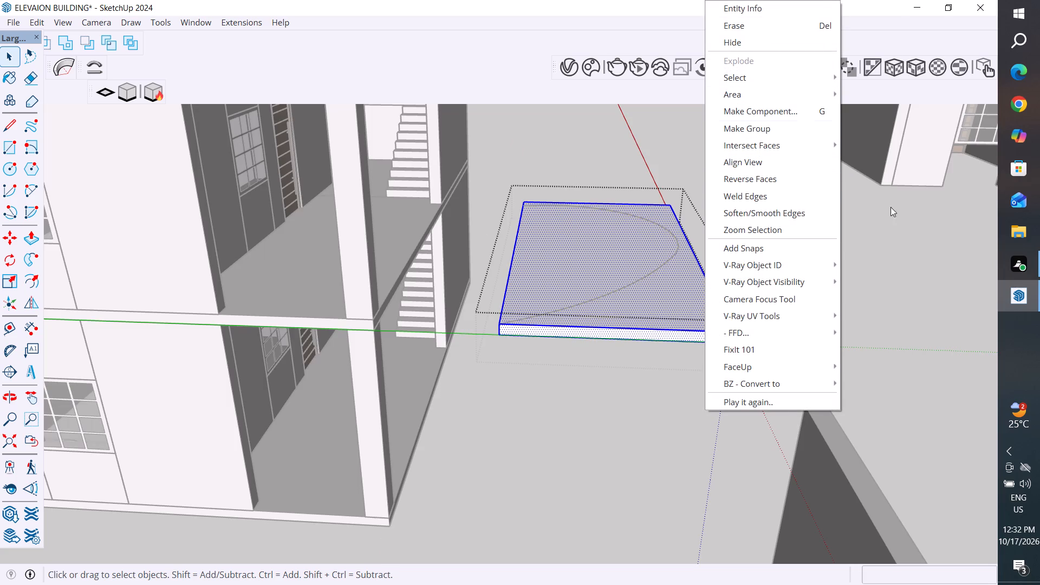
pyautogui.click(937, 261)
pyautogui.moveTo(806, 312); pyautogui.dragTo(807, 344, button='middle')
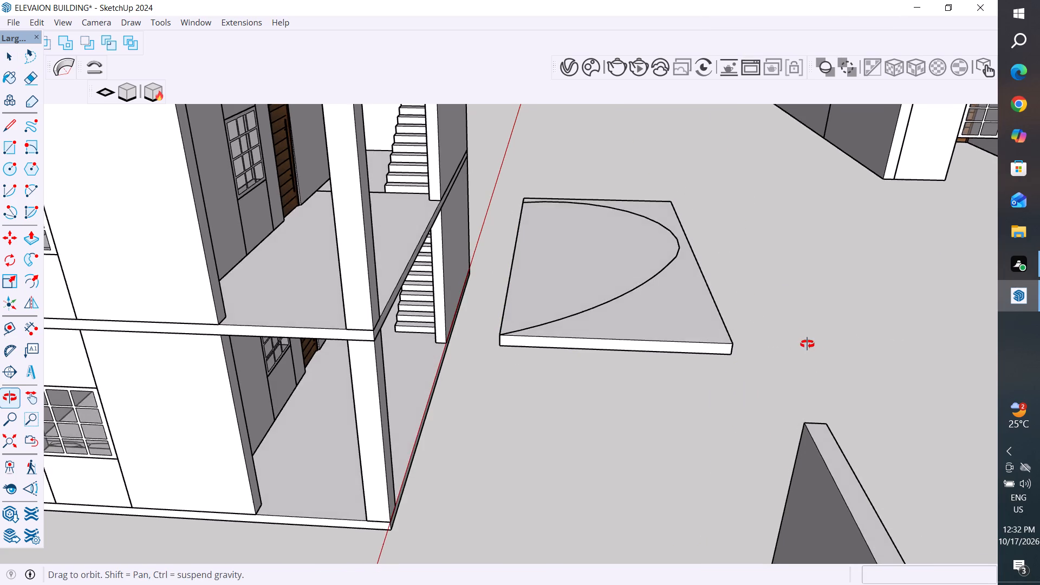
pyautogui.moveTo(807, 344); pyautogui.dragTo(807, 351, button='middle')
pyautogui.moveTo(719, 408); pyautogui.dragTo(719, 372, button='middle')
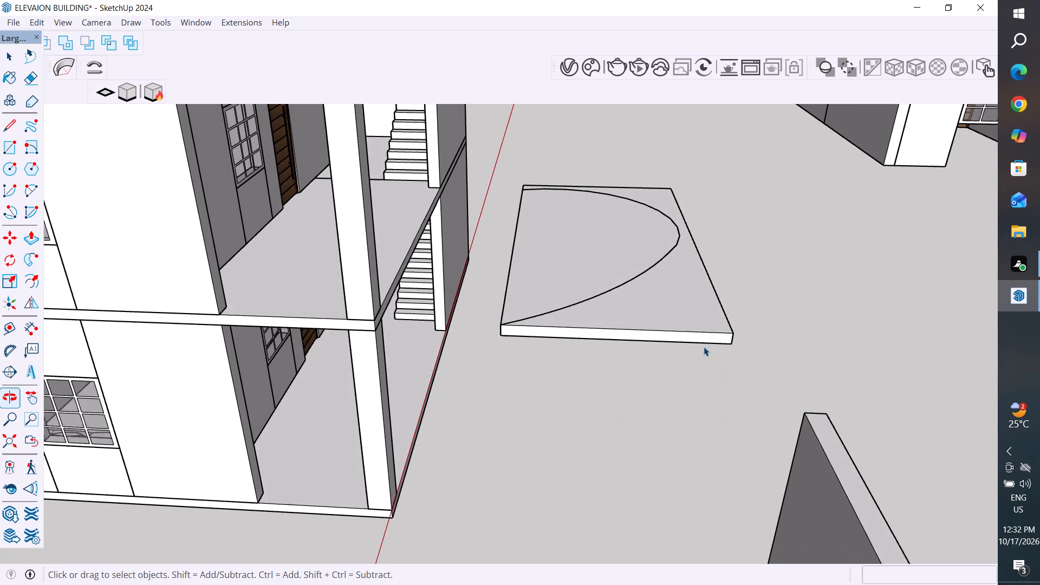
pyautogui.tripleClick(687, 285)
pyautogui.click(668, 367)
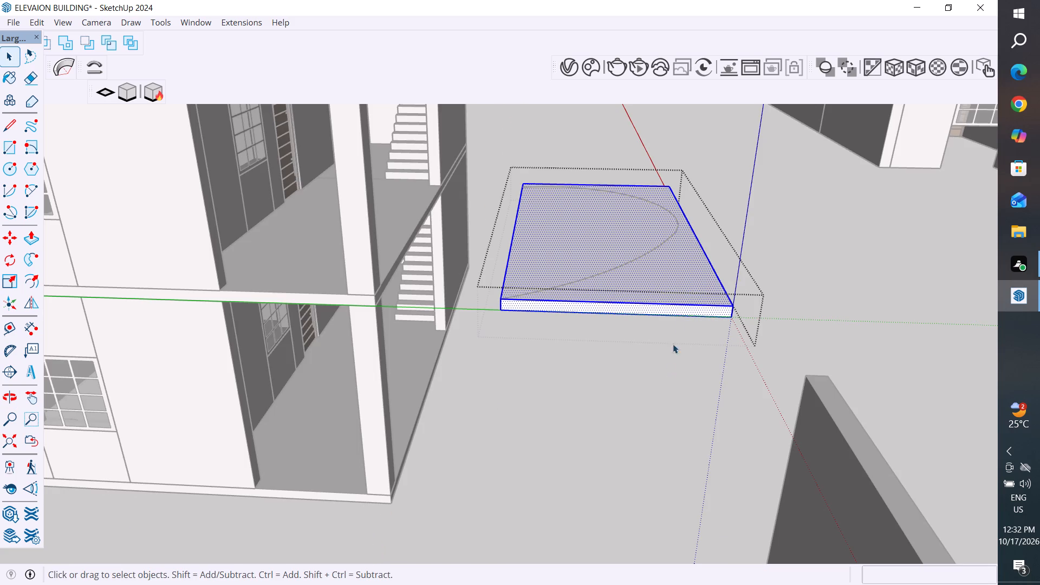
# Explode the rectangular slab group into loose faces and edges.
pyautogui.click(682, 308)
pyautogui.rightClick(682, 308)
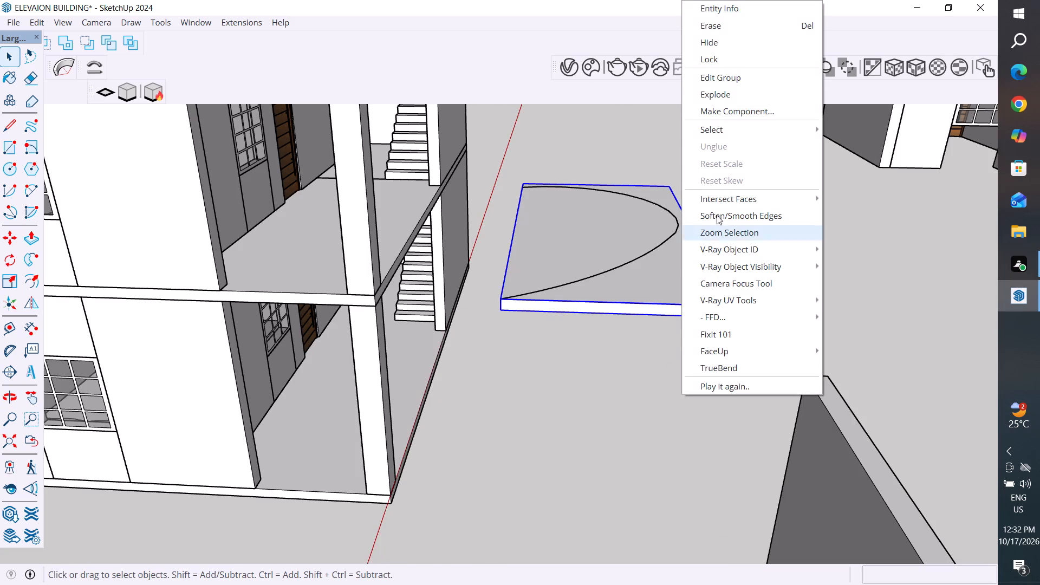
pyautogui.click(743, 95)
pyautogui.click(783, 297)
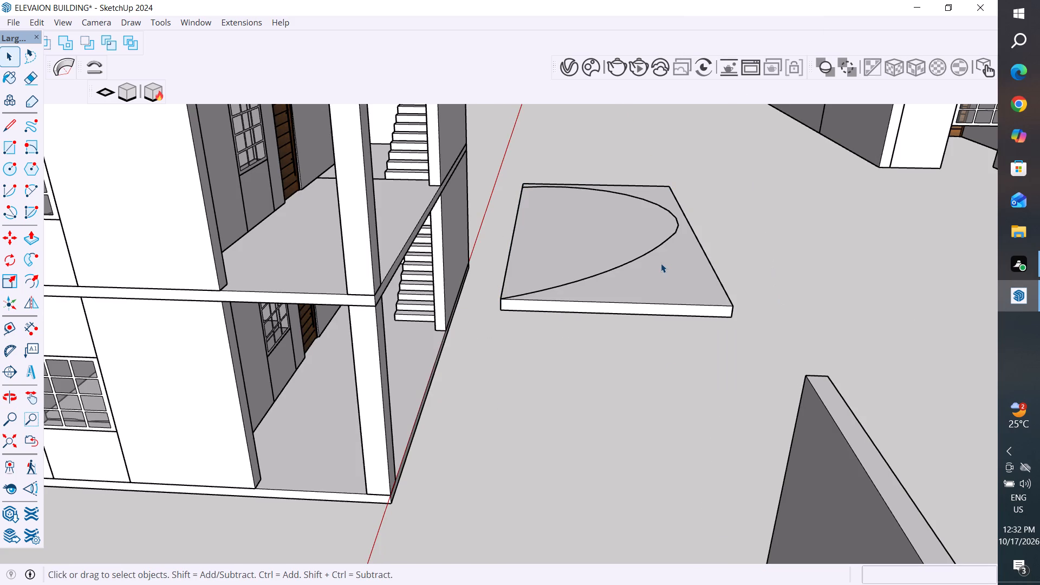
# Draw a 2-point arc on the slab's top face, from the existing arc's end along the building-side edge, with a 7' 11 3/16" bulge.
pyautogui.click(661, 263)
pyautogui.moveTo(679, 298); pyautogui.dragTo(686, 361, button='middle')
pyautogui.scroll(-4, 679, 374)
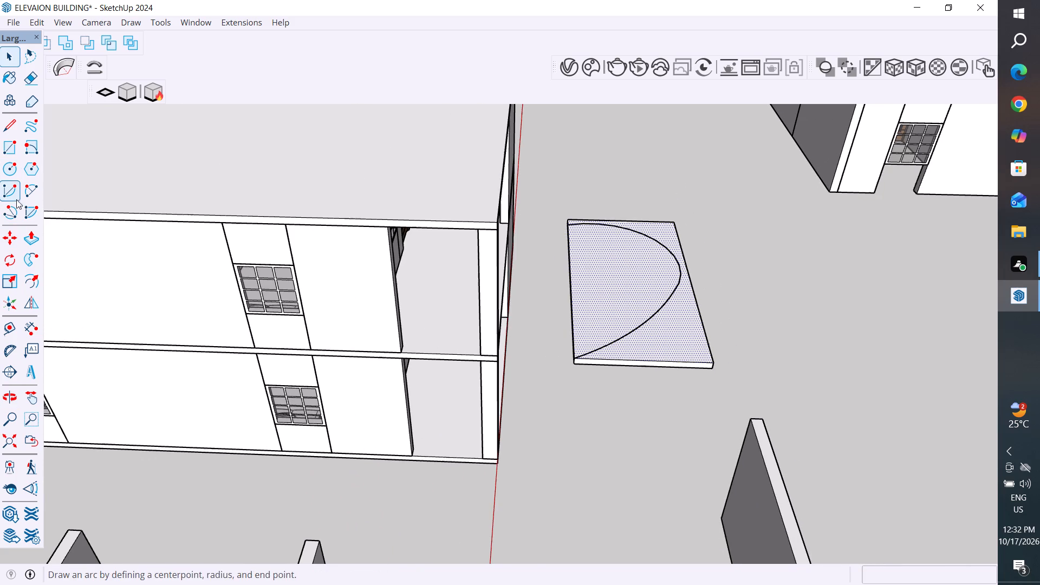
pyautogui.click(29, 191)
pyautogui.scroll(2, 508, 223)
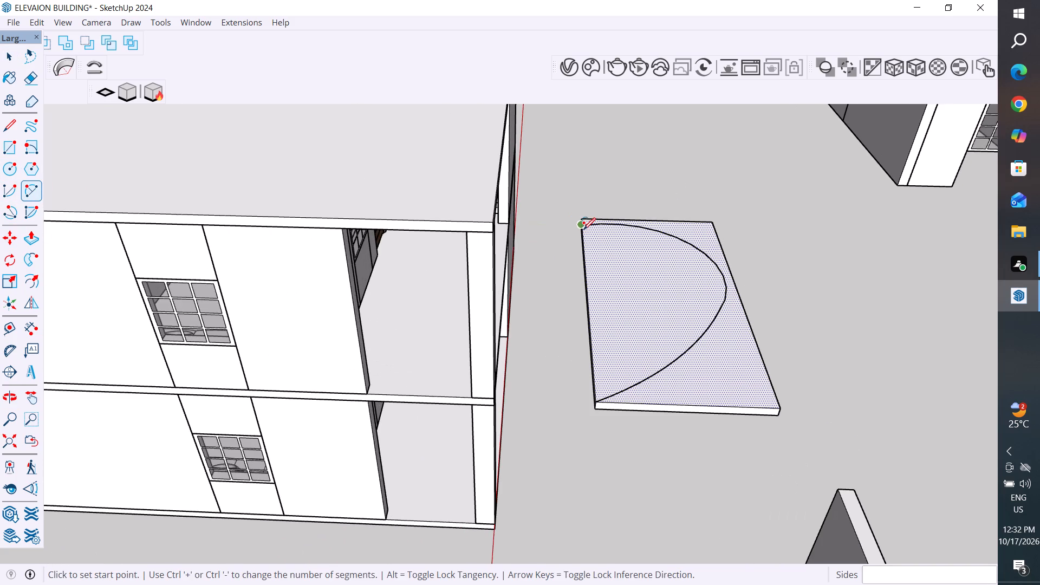
pyautogui.click(583, 224)
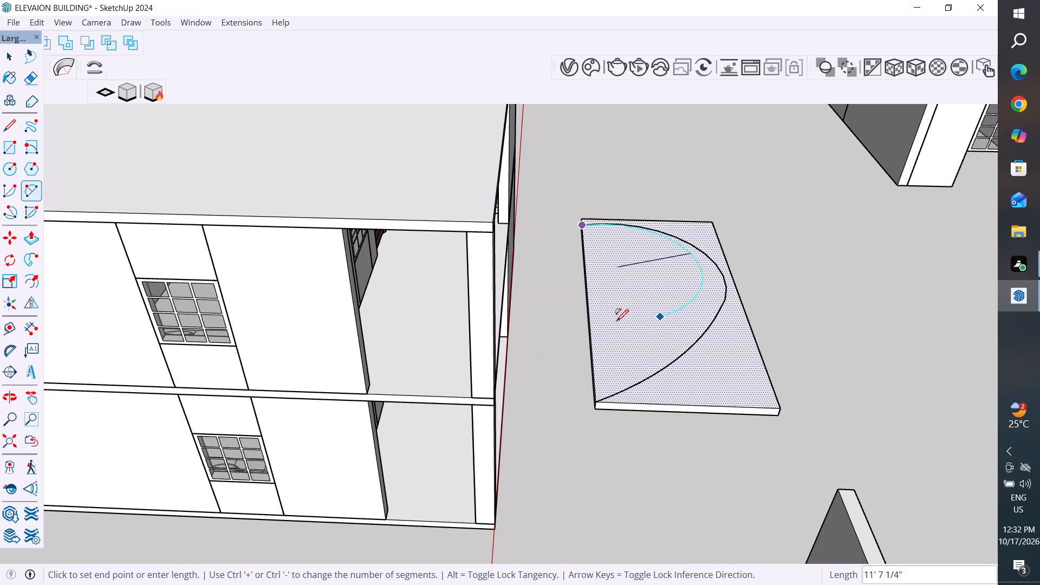
pyautogui.click(589, 317)
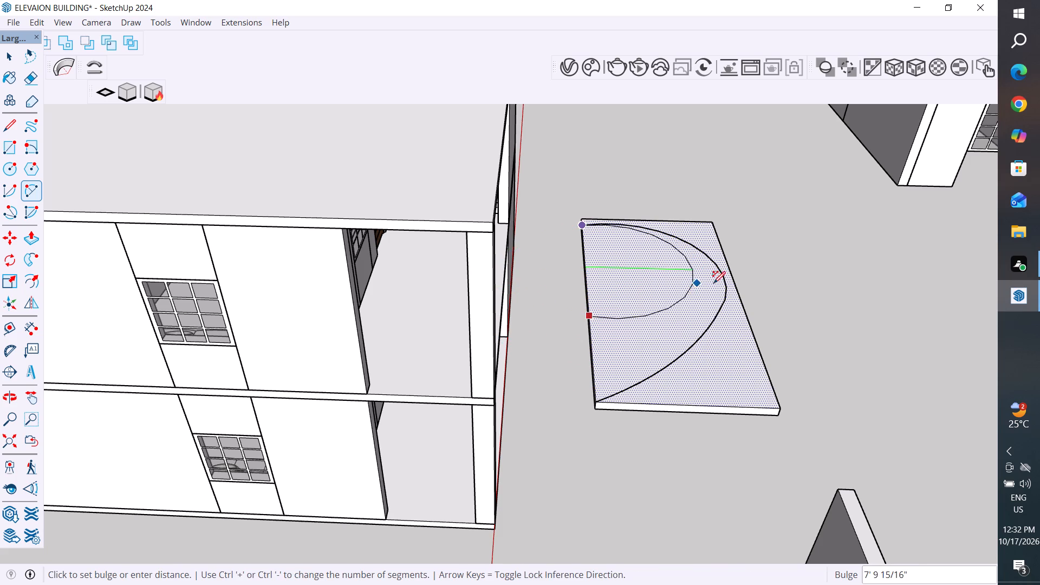
pyautogui.moveTo(718, 283); pyautogui.dragTo(717, 389, button='middle')
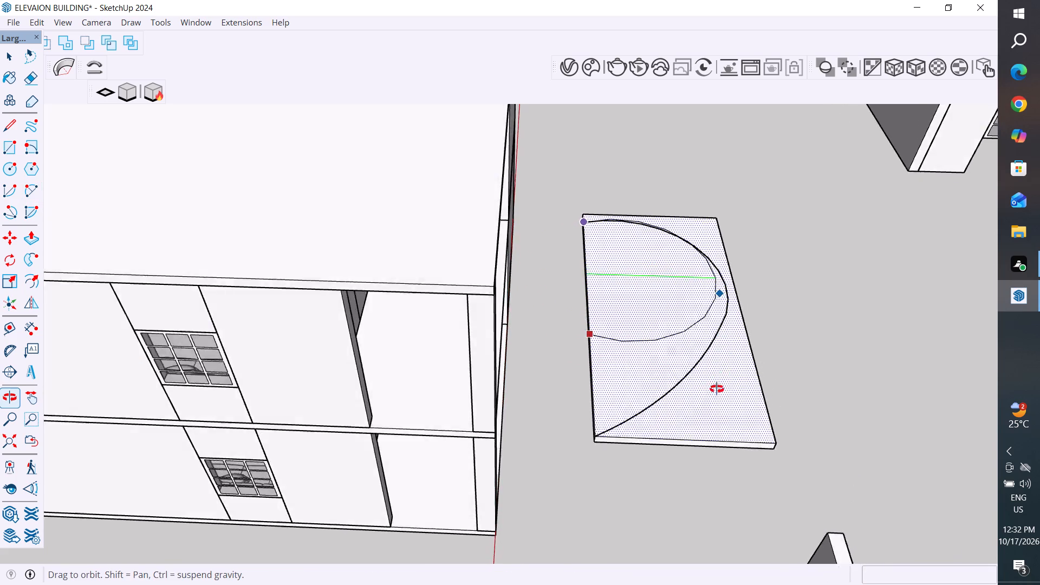
pyautogui.moveTo(717, 389); pyautogui.dragTo(712, 552, button='middle')
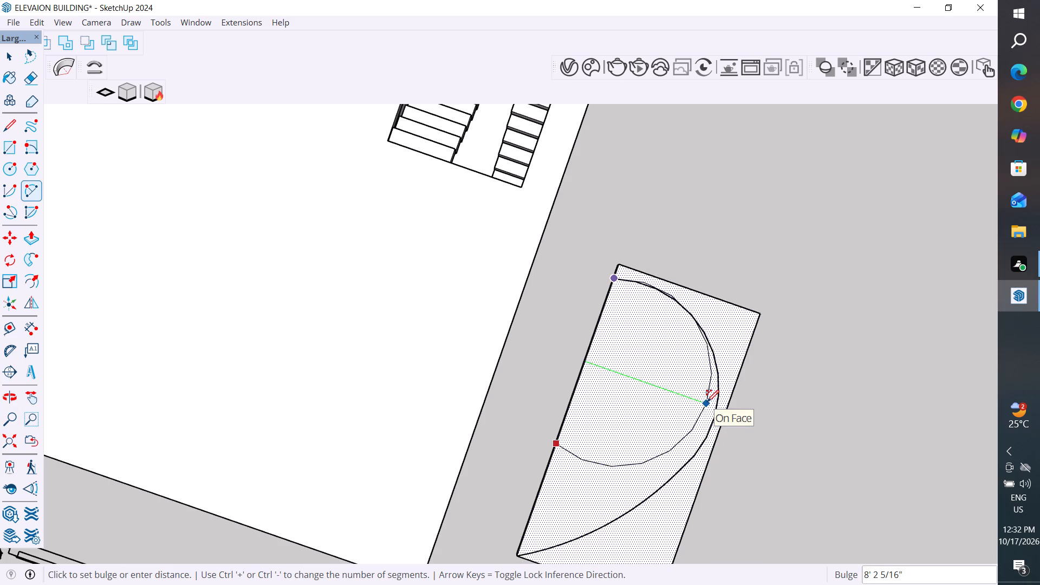
pyautogui.scroll(1, 707, 402)
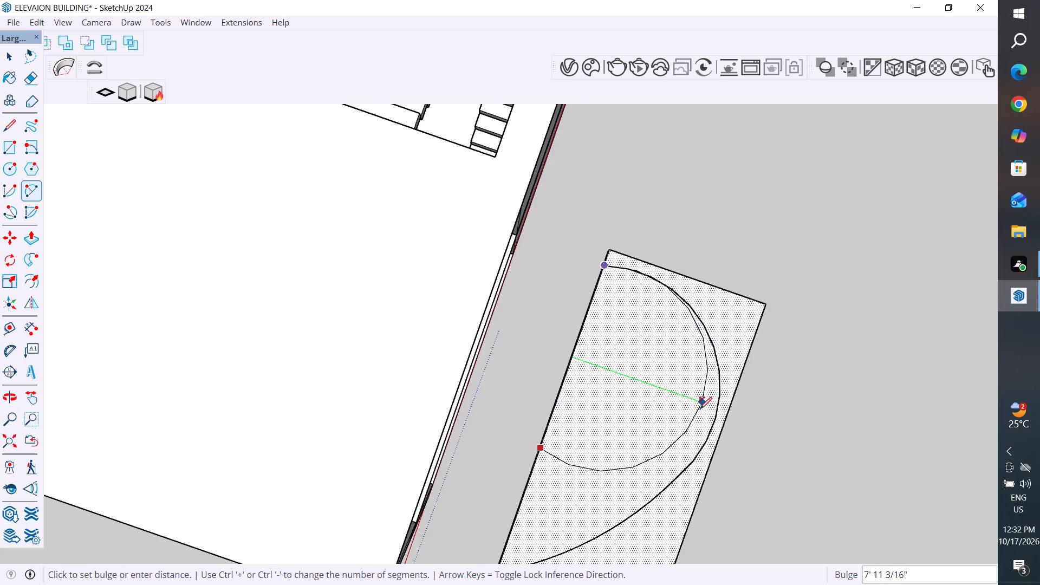
pyautogui.click(700, 409)
pyautogui.click(7, 61)
pyautogui.click(662, 243)
pyautogui.moveTo(711, 378); pyautogui.dragTo(807, 231, button='middle')
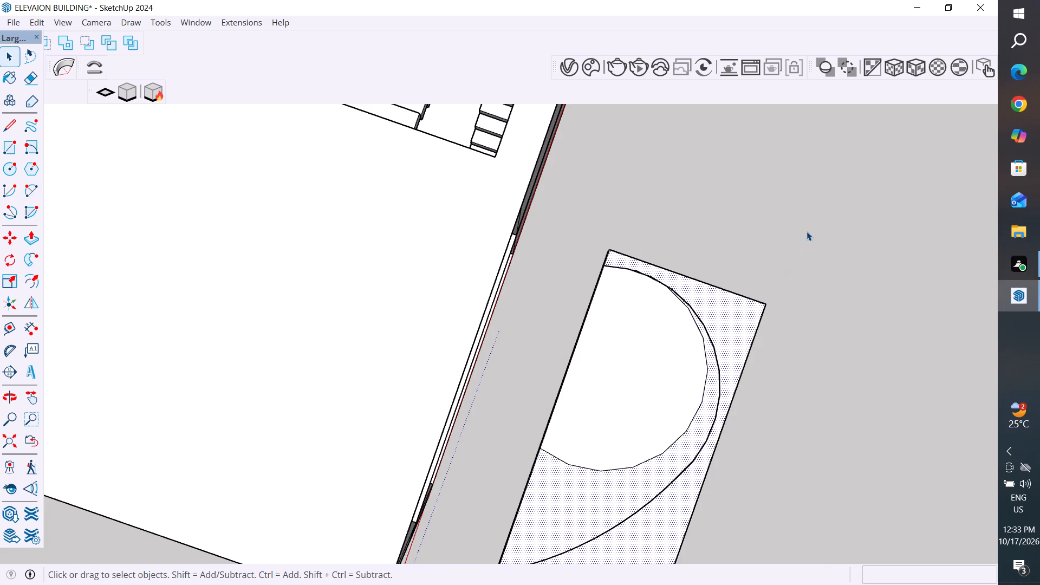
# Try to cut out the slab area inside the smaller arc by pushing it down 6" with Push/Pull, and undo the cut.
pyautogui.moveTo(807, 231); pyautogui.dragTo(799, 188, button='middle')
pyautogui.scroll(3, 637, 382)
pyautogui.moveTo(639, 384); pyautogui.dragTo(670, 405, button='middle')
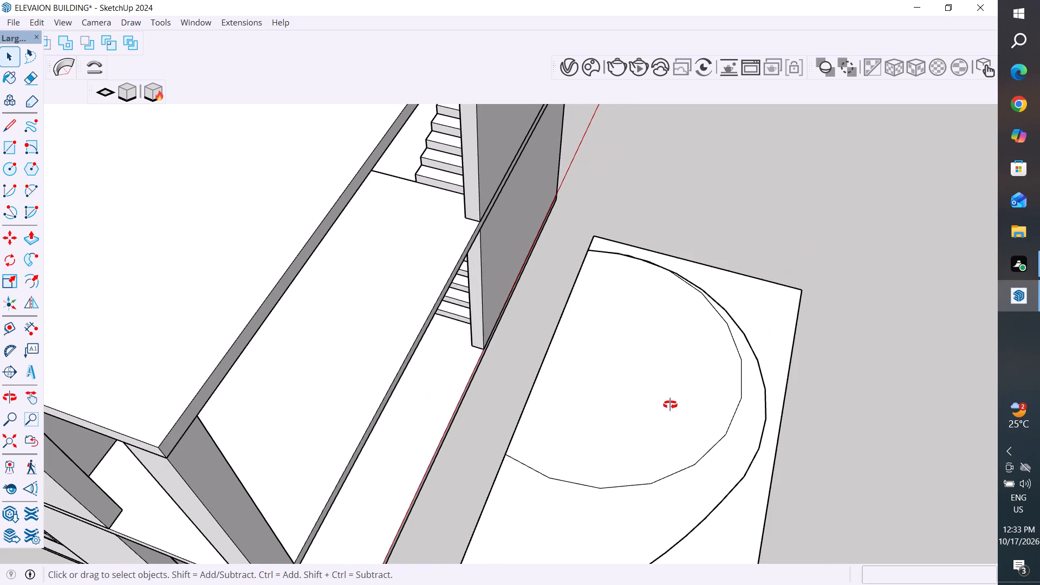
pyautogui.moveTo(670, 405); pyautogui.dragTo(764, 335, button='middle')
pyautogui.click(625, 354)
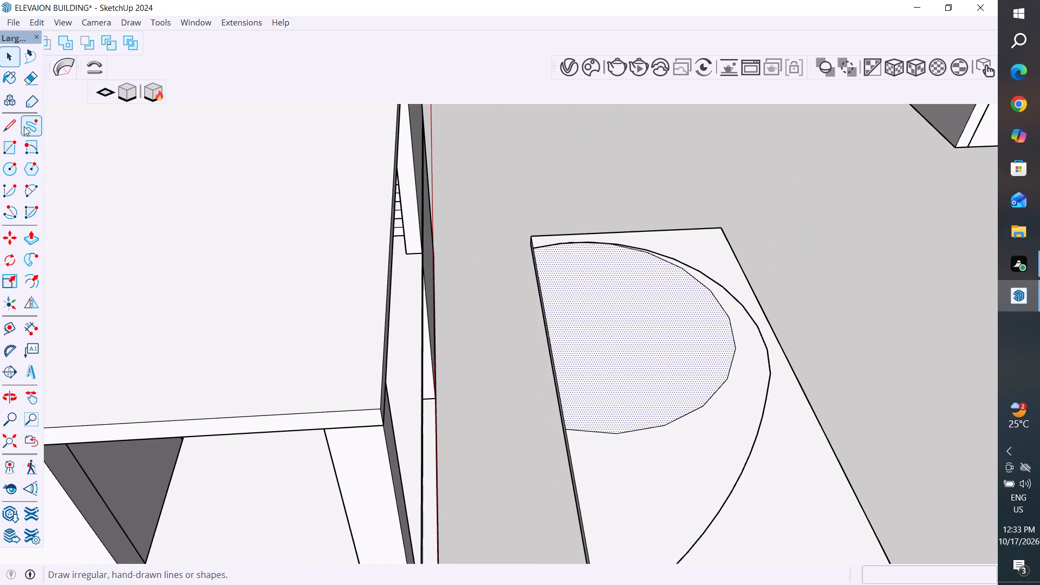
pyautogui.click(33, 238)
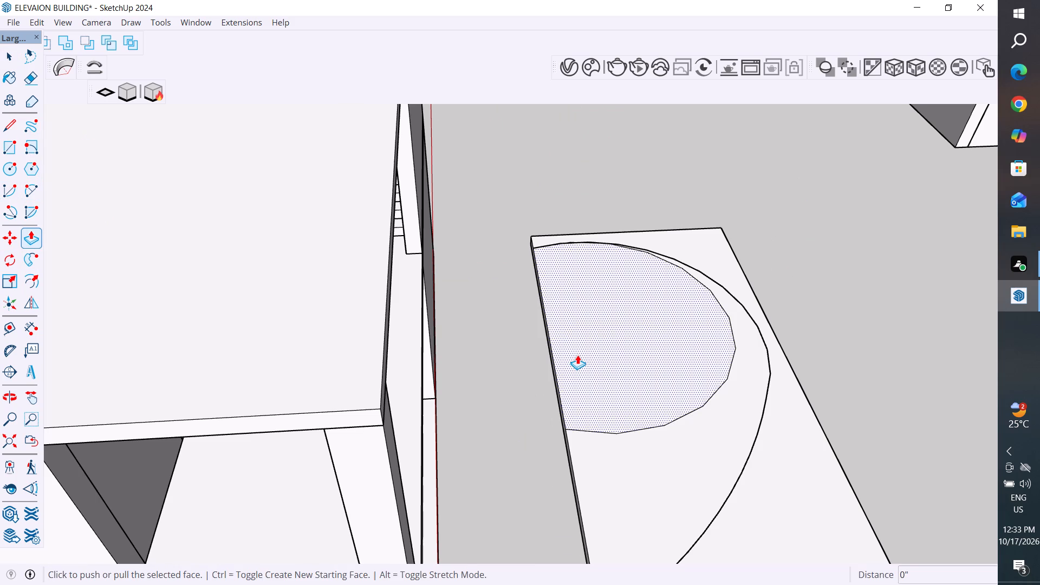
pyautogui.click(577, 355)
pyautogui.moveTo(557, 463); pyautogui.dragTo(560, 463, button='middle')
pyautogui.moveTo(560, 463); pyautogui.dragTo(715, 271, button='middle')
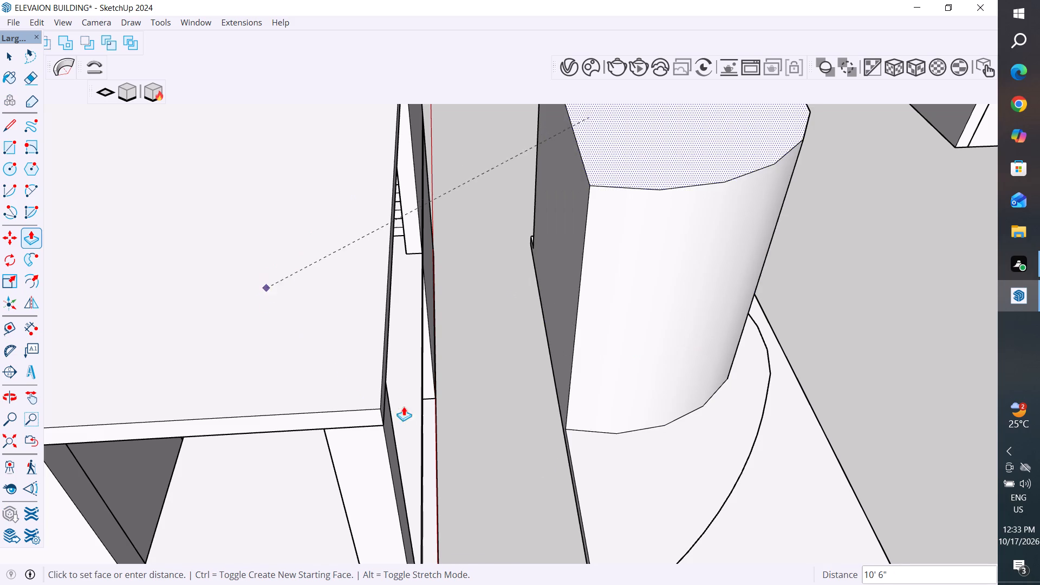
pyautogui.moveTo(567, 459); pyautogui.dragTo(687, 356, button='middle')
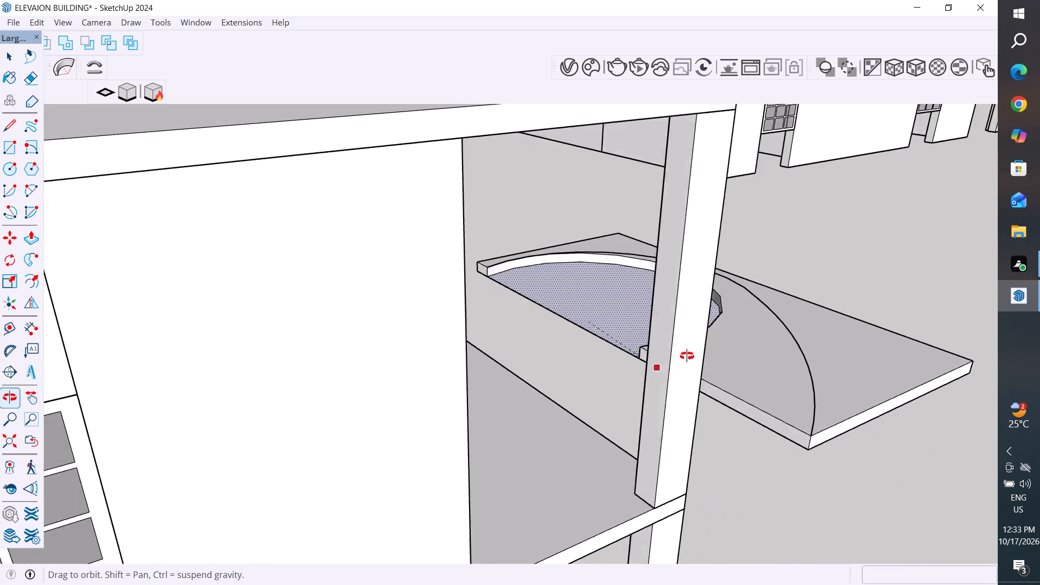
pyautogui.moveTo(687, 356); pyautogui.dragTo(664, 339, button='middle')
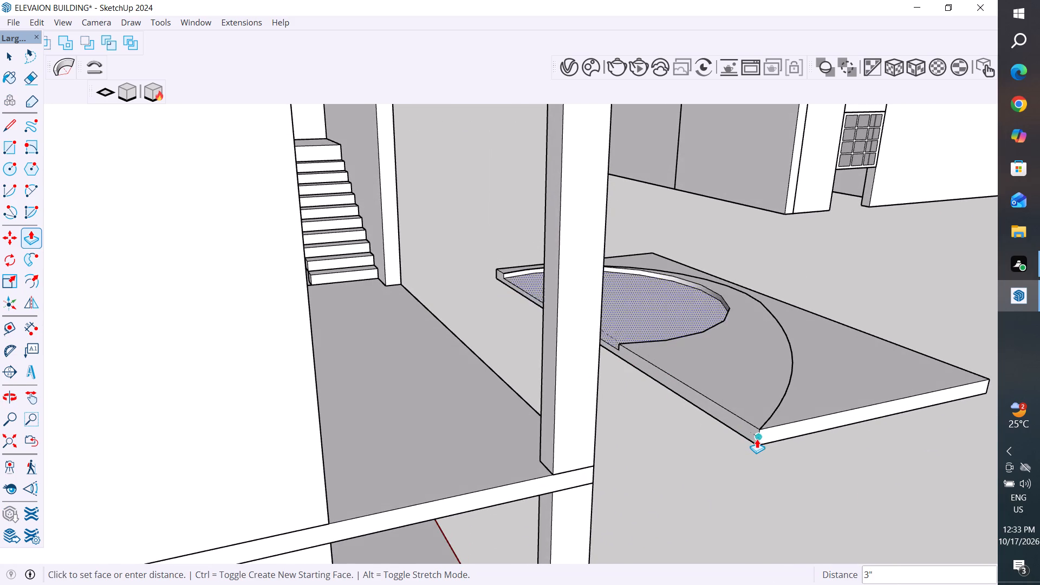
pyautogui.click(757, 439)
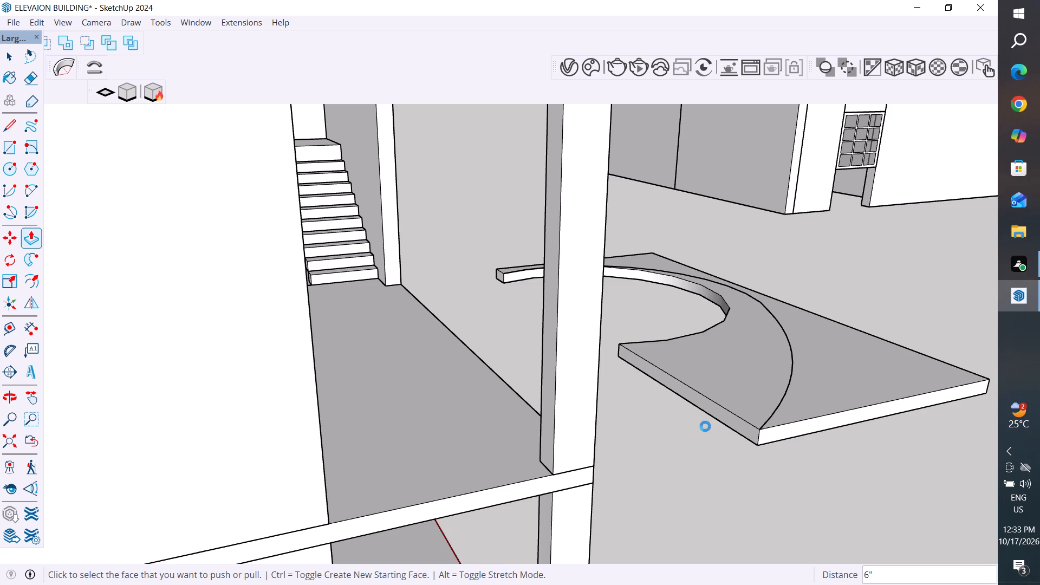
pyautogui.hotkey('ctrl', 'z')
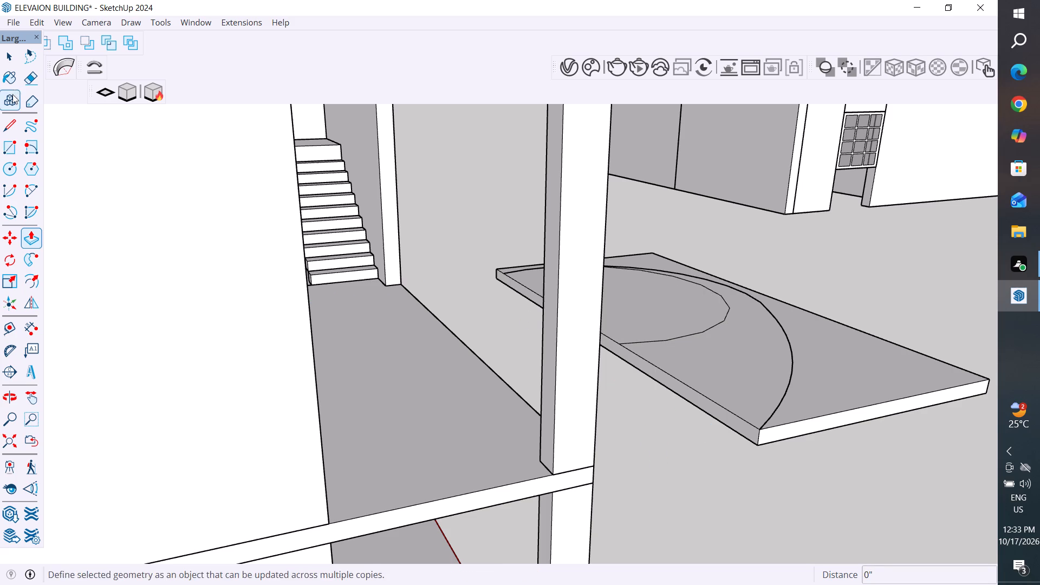
# Delete the smaller loose arc from the rectangular slab's top face, keeping the larger grouped arc.
pyautogui.click(15, 61)
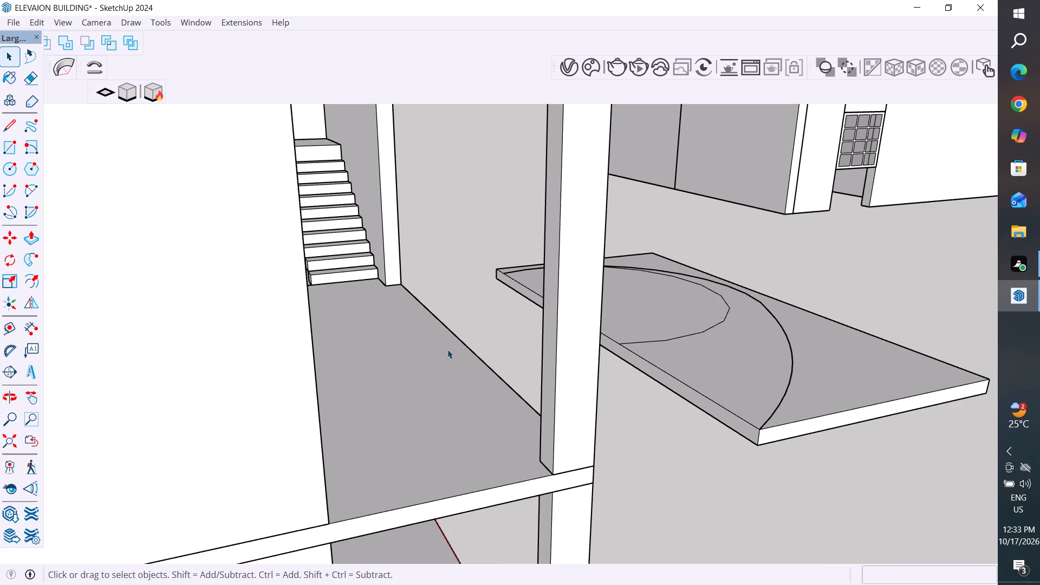
pyautogui.click(705, 332)
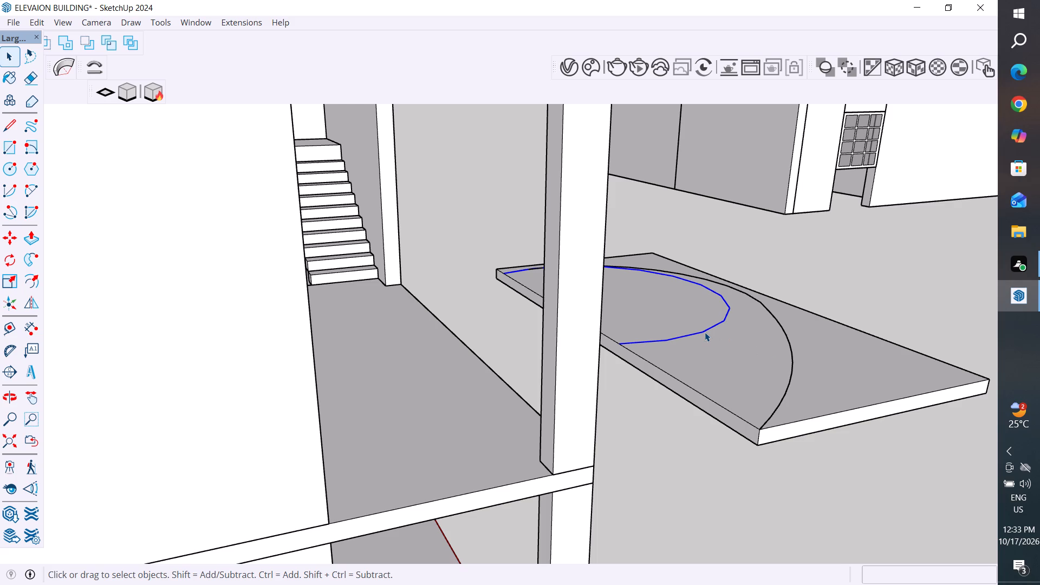
pyautogui.press('Delete')
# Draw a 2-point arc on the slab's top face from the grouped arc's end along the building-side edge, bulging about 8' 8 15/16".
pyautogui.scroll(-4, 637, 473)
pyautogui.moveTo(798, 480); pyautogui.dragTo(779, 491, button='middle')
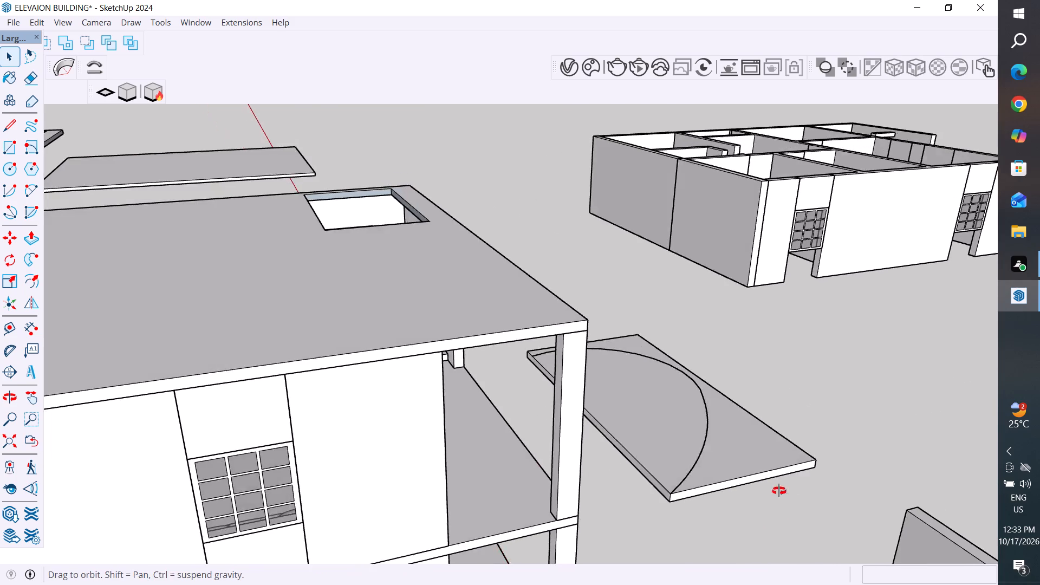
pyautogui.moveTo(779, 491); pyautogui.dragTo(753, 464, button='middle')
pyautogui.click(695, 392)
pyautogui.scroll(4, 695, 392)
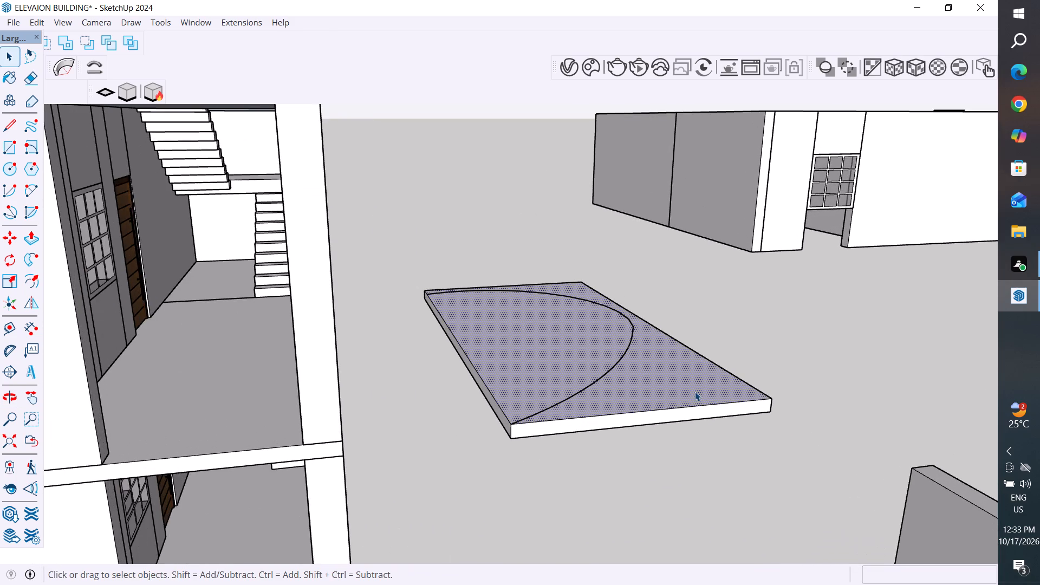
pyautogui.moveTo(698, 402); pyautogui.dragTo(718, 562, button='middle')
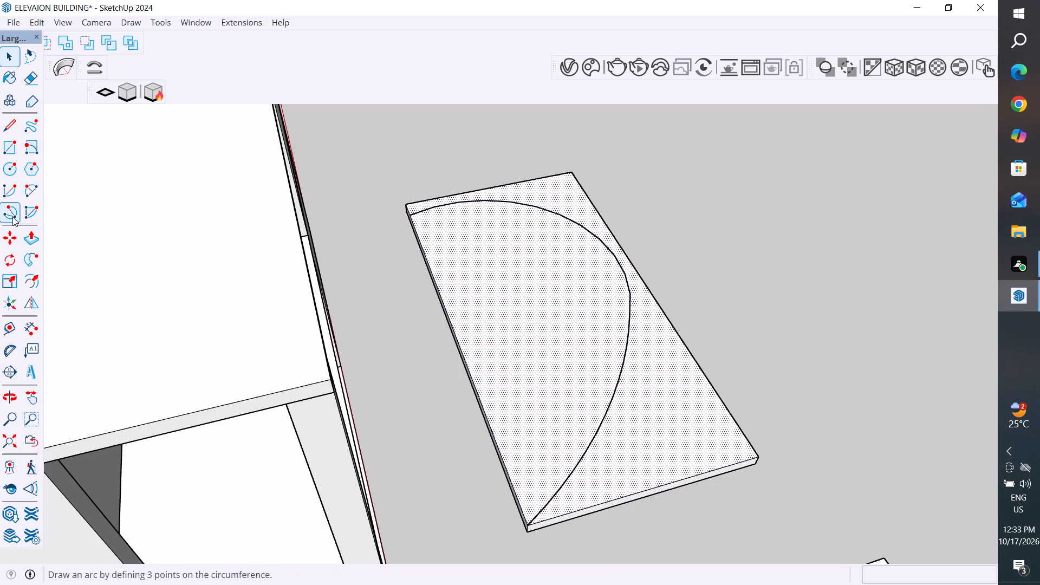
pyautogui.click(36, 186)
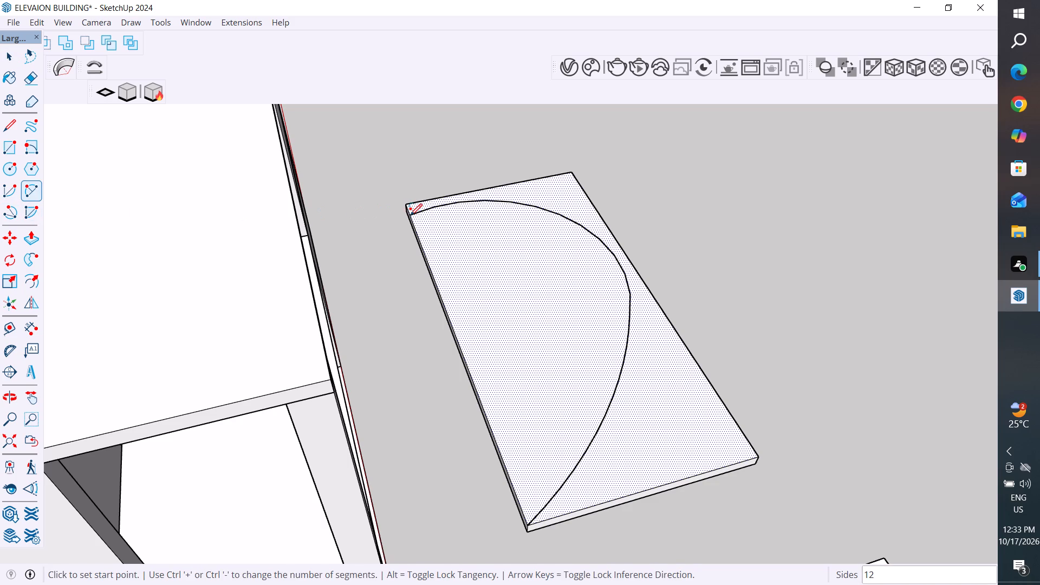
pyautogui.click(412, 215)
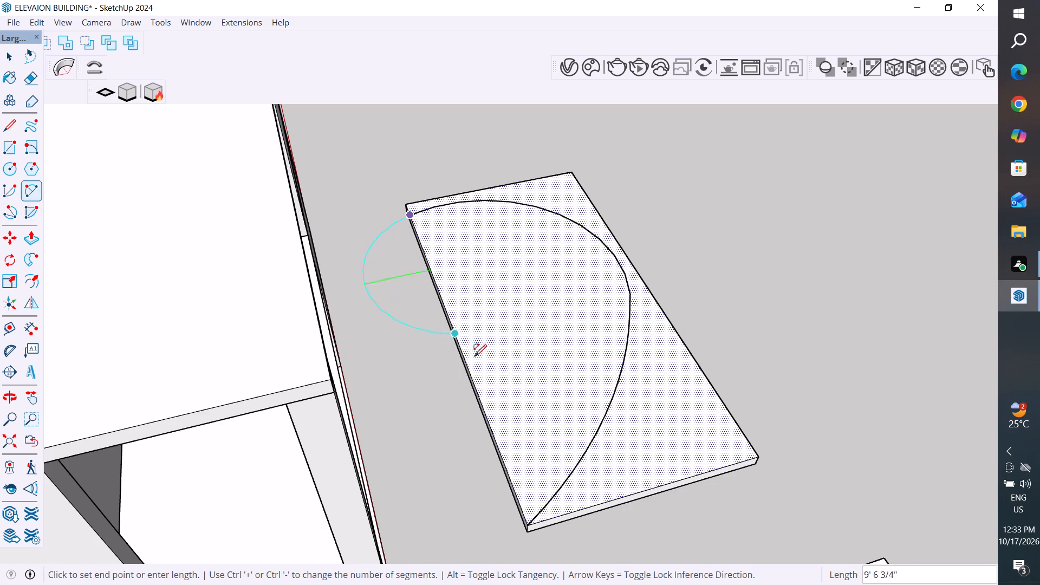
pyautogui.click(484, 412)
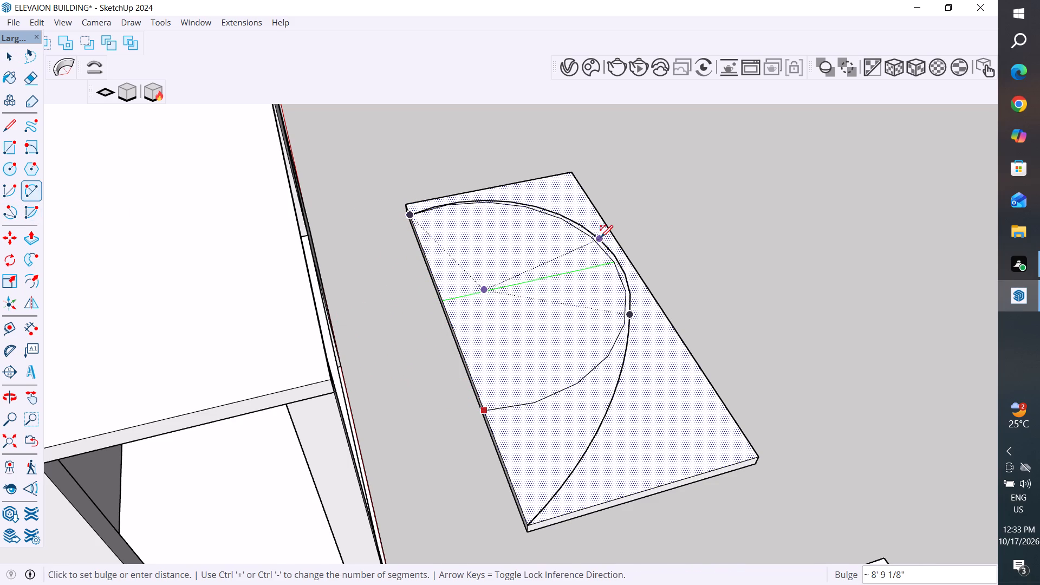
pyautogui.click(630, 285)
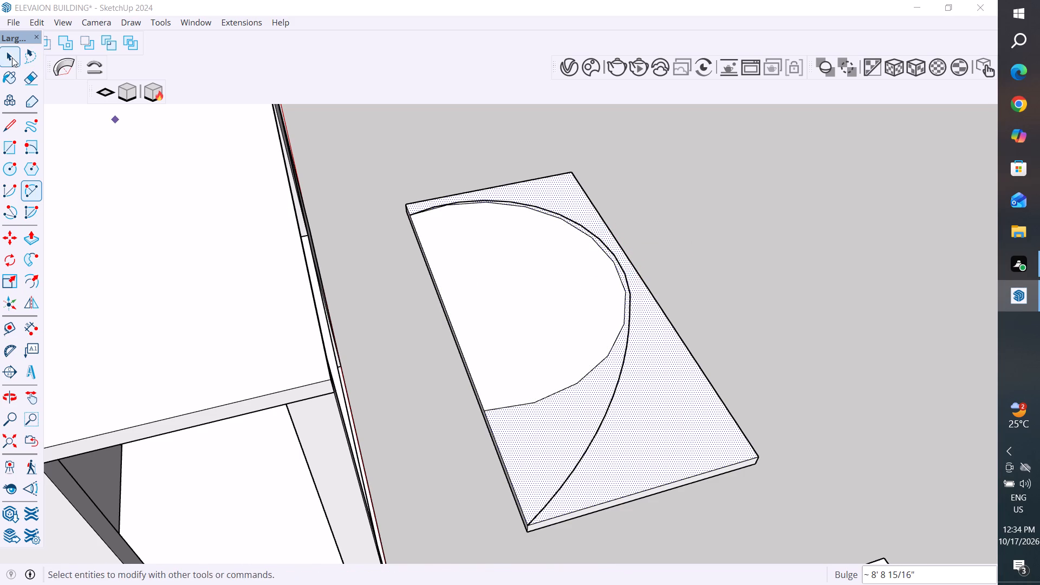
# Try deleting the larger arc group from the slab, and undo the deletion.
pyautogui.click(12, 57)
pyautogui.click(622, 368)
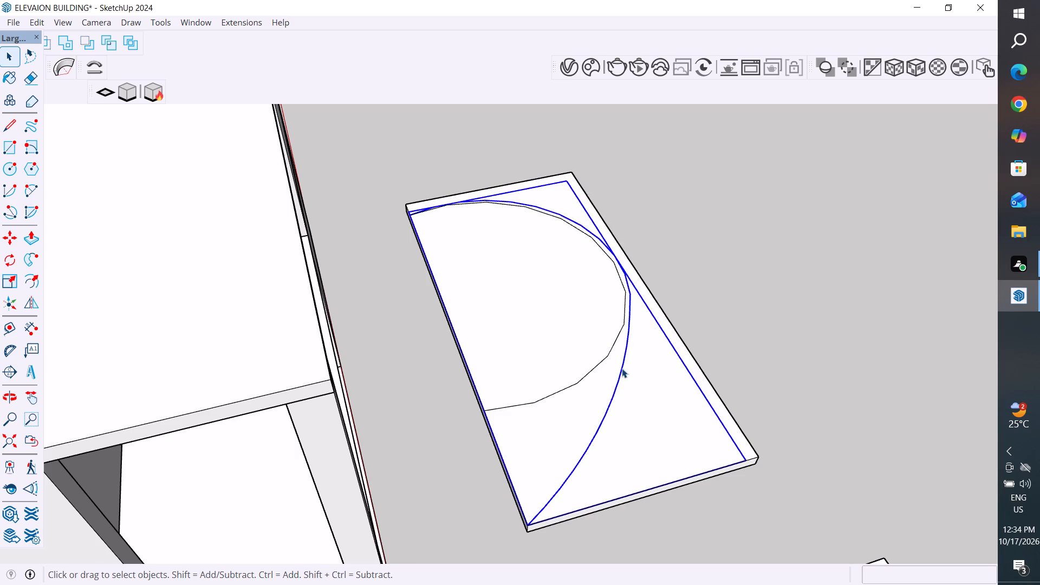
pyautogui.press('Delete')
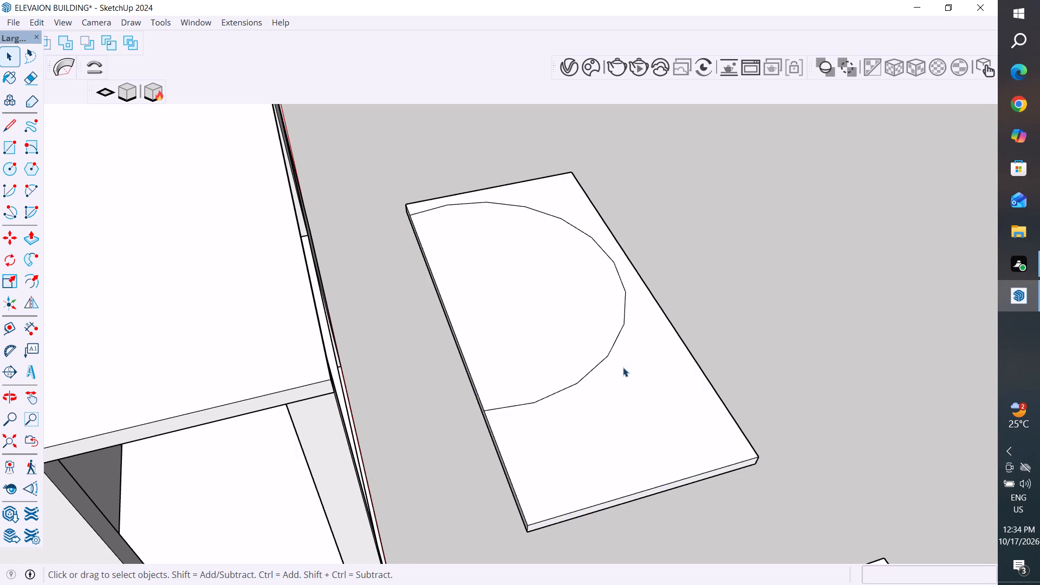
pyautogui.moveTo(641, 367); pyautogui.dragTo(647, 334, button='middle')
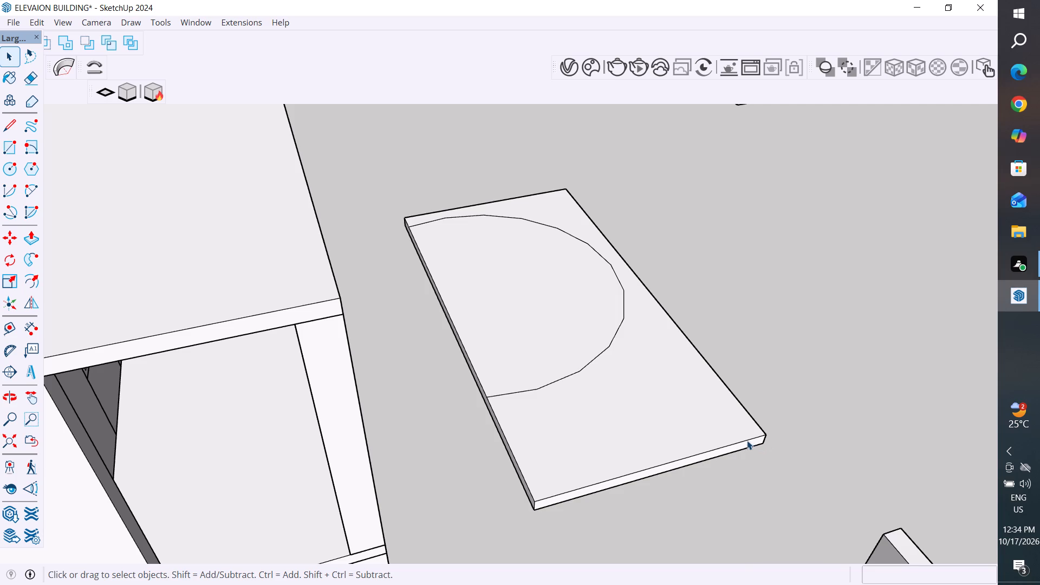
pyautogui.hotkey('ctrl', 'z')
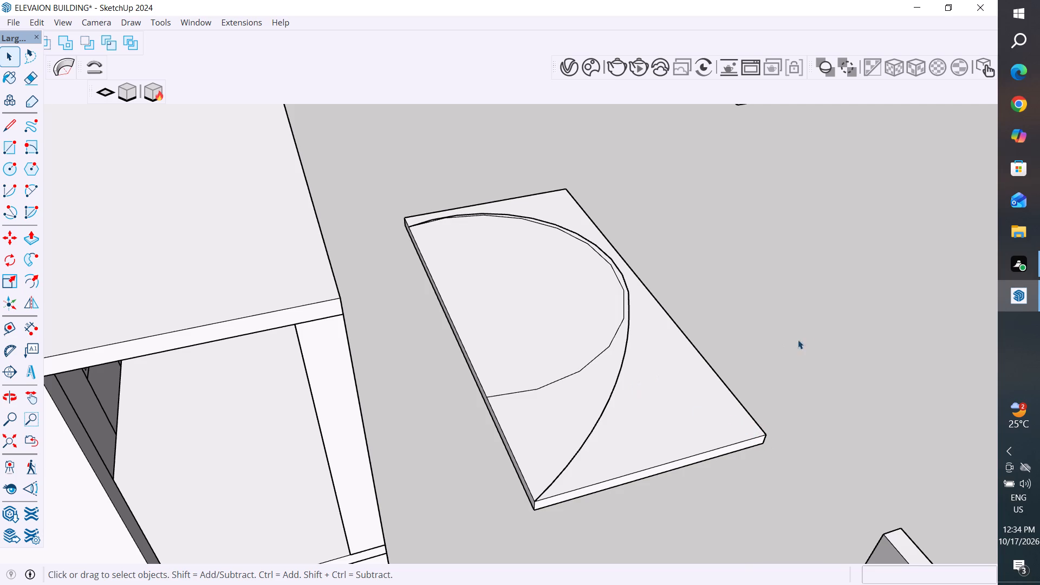
# Explode the larger arc group so that its curve becomes loose geometry on the slab's top face.
pyautogui.click(804, 335)
pyautogui.scroll(3, 610, 350)
pyautogui.click(631, 349)
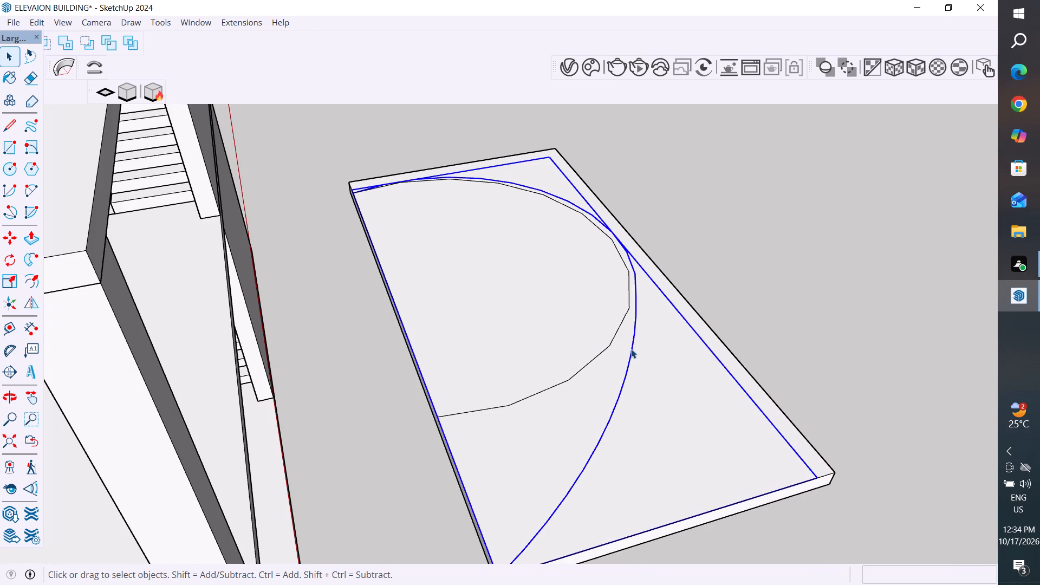
pyautogui.rightClick(631, 349)
pyautogui.click(692, 95)
# Delete the smaller inner arc from the slab's top face, leaving only the exploded larger arc.
pyautogui.click(610, 340)
pyautogui.press('Delete')
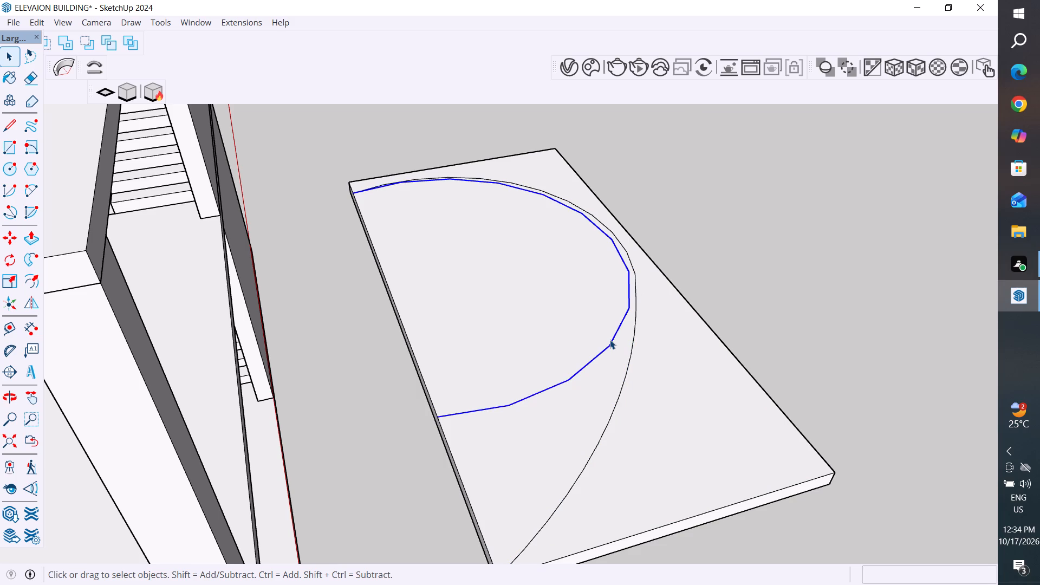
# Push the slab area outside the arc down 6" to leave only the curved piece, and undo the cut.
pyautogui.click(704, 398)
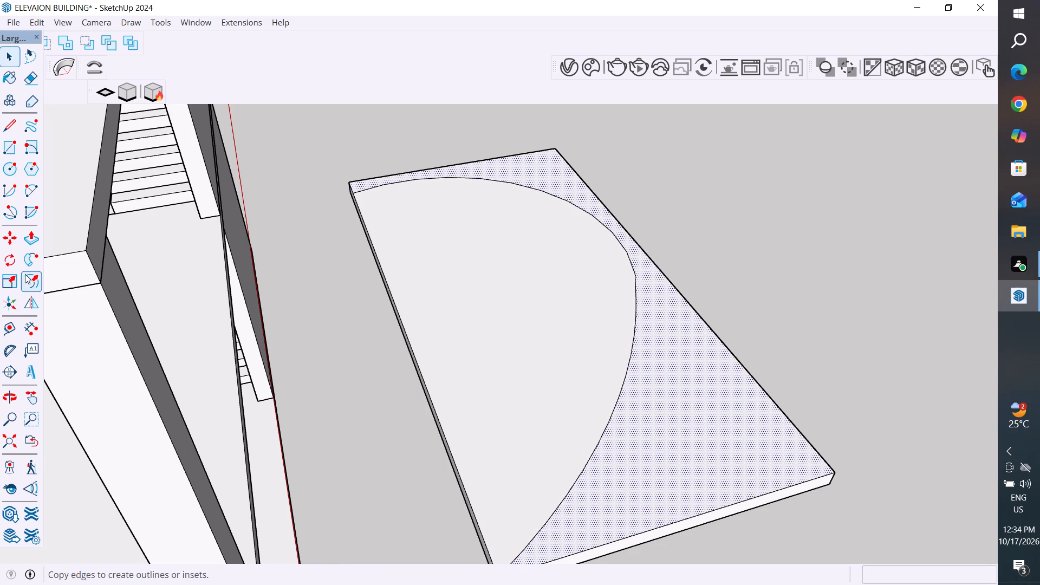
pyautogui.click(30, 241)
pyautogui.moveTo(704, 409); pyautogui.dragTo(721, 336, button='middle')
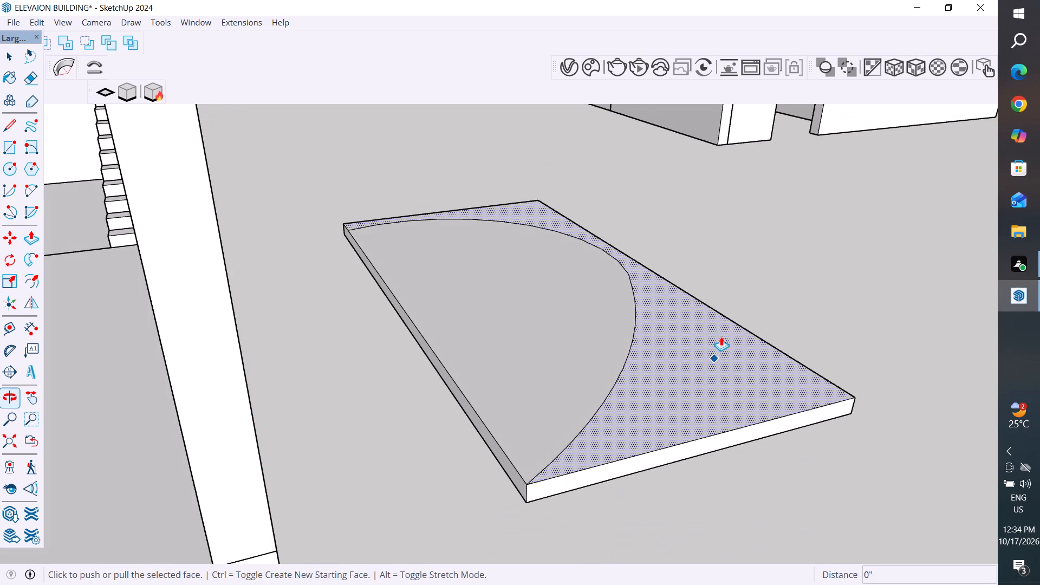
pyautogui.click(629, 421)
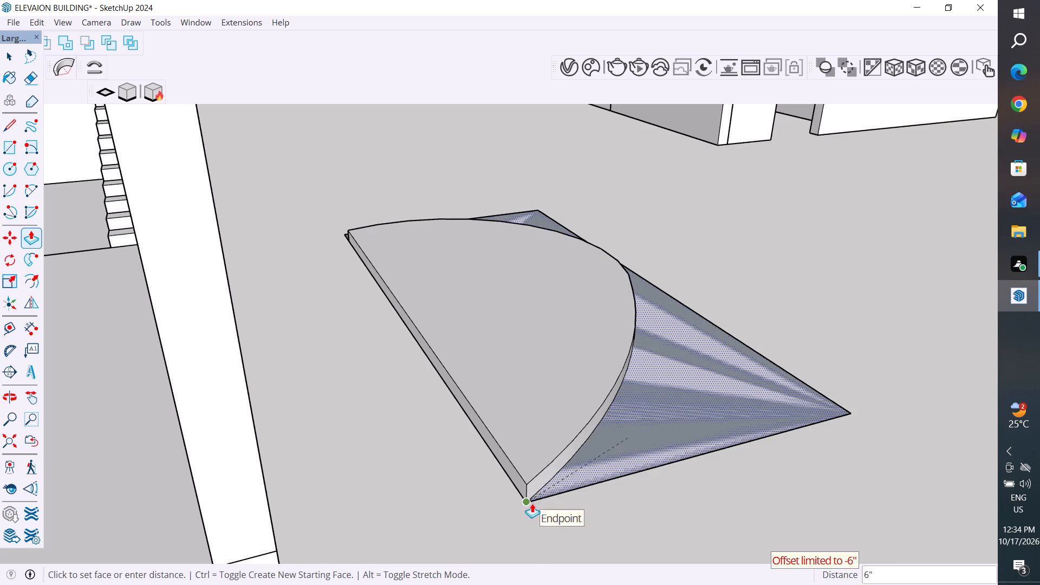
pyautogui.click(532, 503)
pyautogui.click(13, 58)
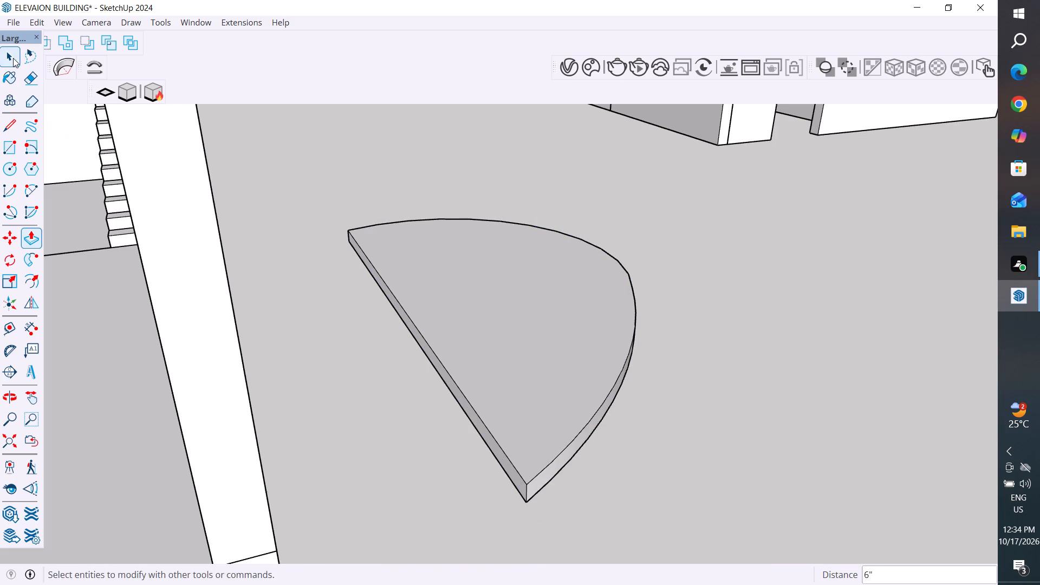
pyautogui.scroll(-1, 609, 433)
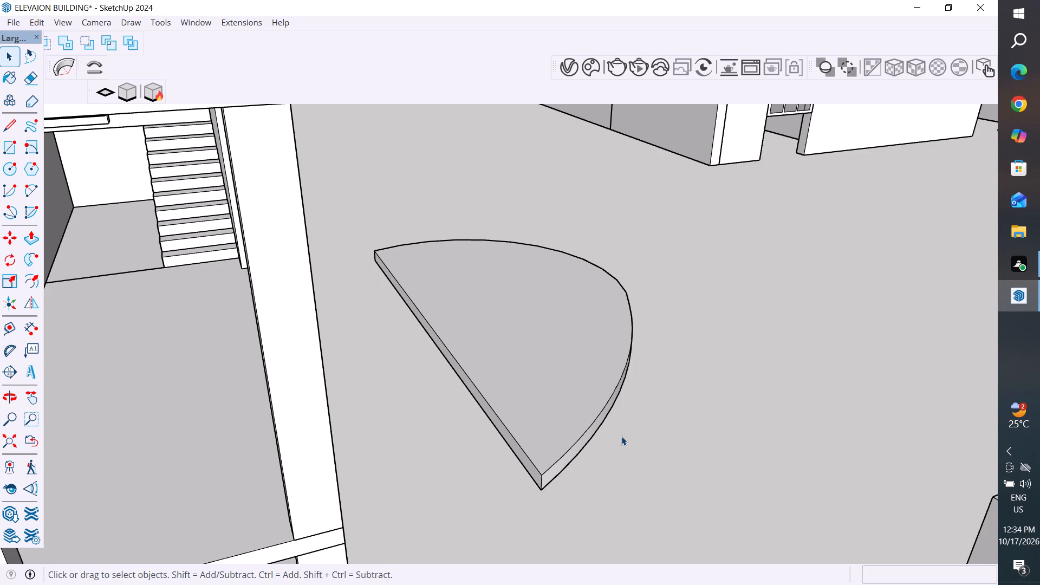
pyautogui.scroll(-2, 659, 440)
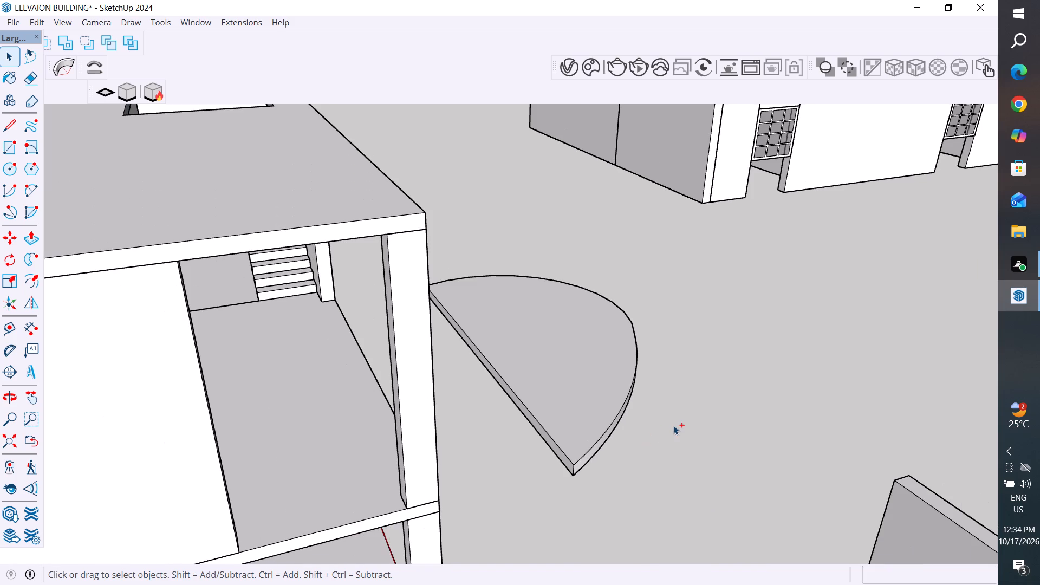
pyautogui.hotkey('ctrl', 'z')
# Delete the detached 6" slab together with the arc drawn on its top face.
pyautogui.scroll(-4, 520, 503)
pyautogui.moveTo(725, 378); pyautogui.dragTo(682, 407, button='middle')
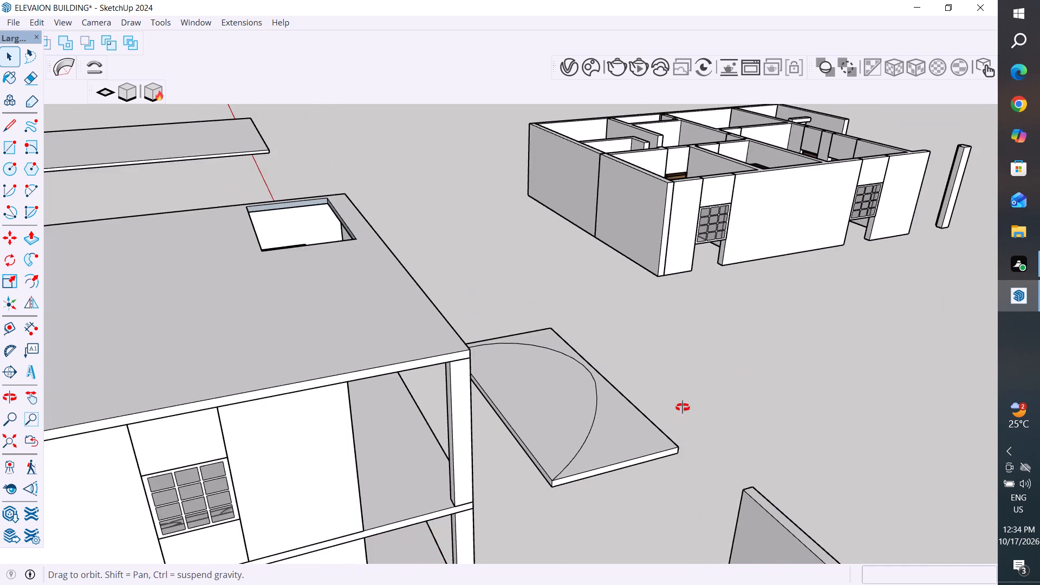
pyautogui.moveTo(682, 407); pyautogui.dragTo(594, 466, button='middle')
pyautogui.click(395, 201)
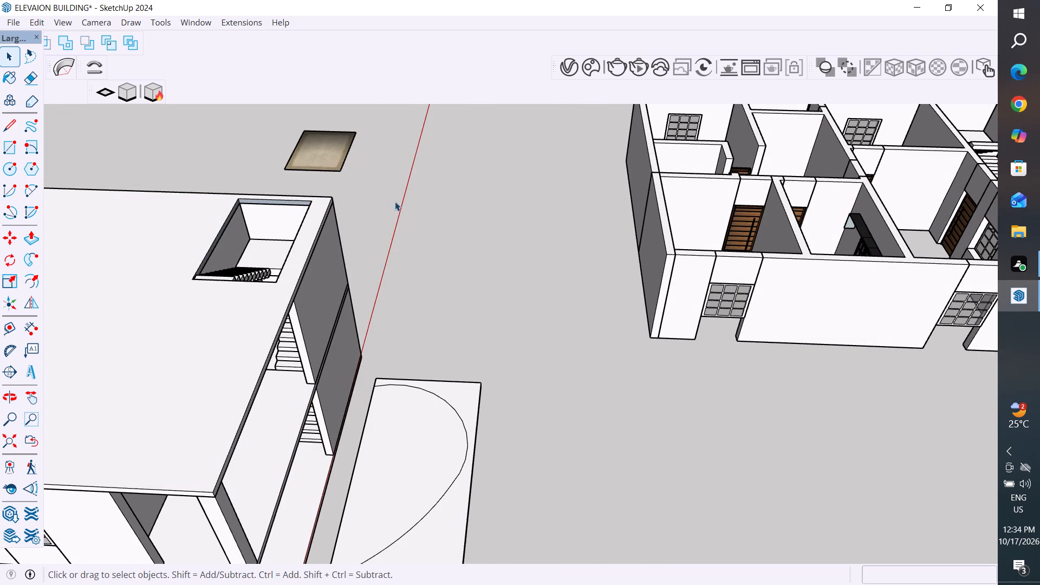
pyautogui.scroll(-2, 542, 316)
pyautogui.moveTo(517, 393); pyautogui.dragTo(549, 416, button='middle')
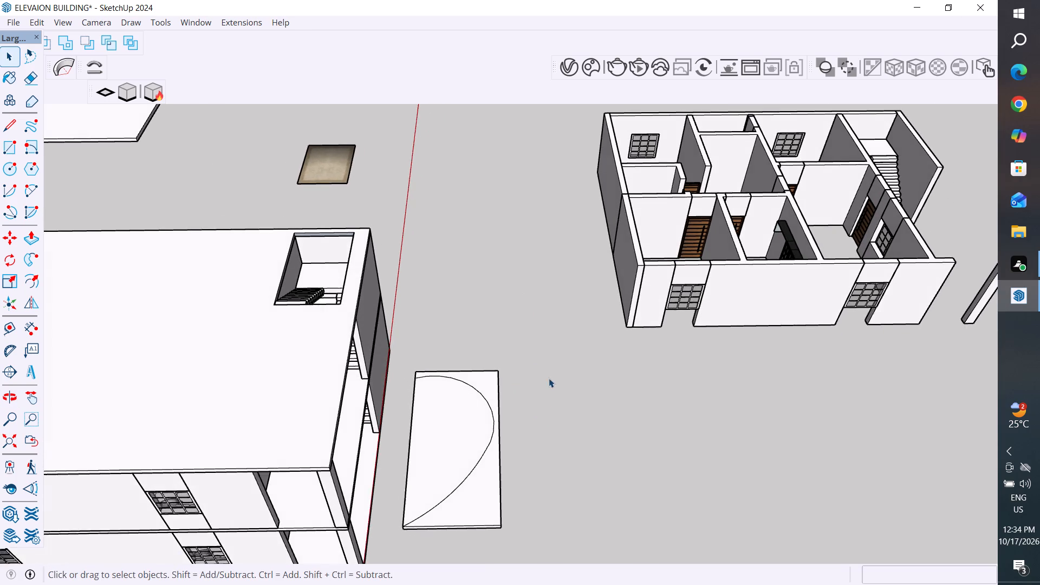
pyautogui.moveTo(543, 347); pyautogui.dragTo(399, 539)
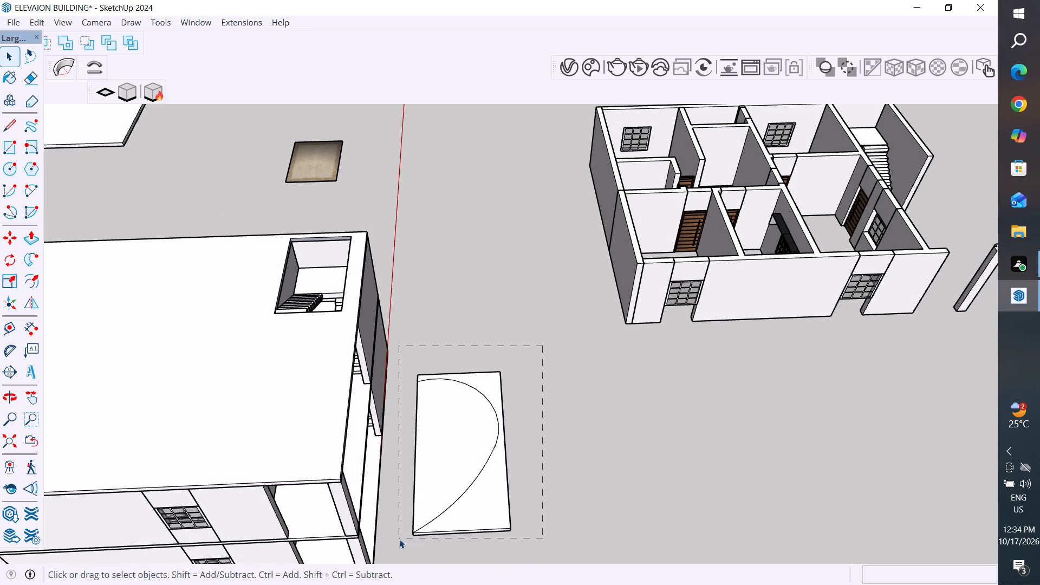
pyautogui.press('Delete')
# Open the intermediate slab between the two storeys for editing and extrude its front edge face outward 4'.
pyautogui.scroll(-4, 509, 419)
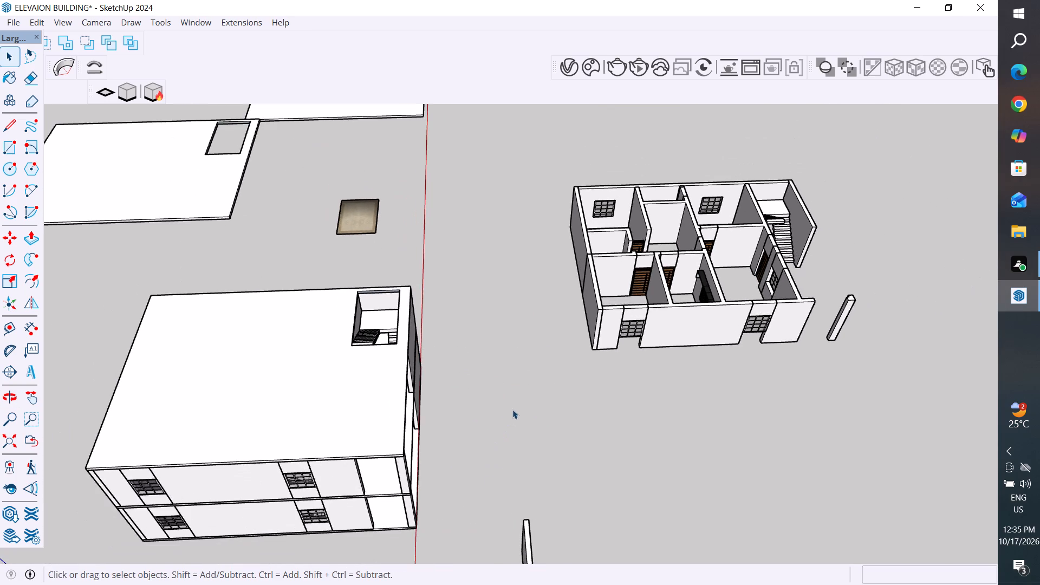
pyautogui.scroll(2, 445, 502)
pyautogui.moveTo(398, 347); pyautogui.dragTo(391, 236, button='middle')
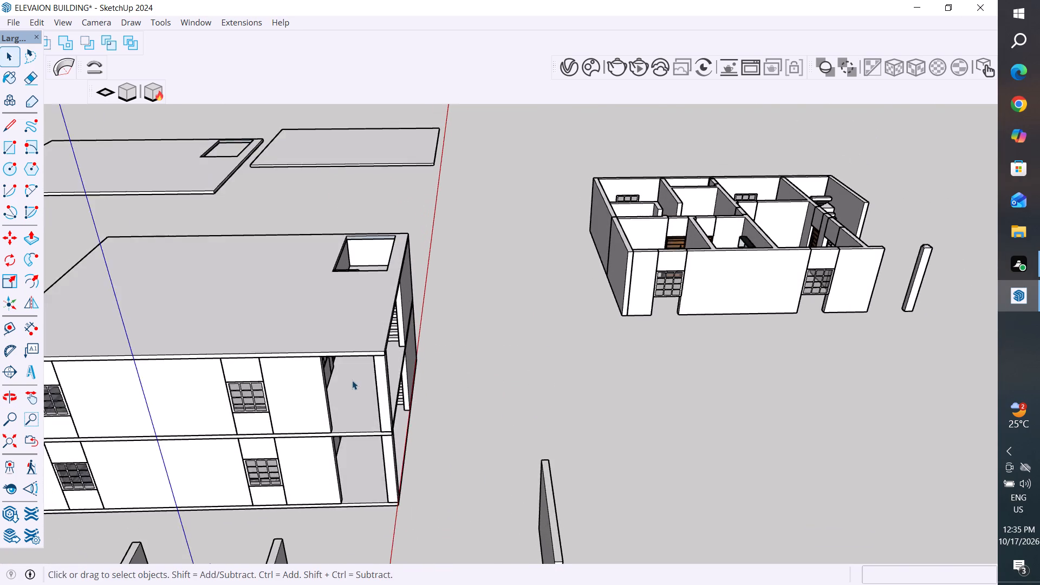
pyautogui.scroll(8, 352, 380)
pyautogui.moveTo(424, 395); pyautogui.dragTo(349, 368, button='middle')
pyautogui.scroll(3, 269, 361)
pyautogui.scroll(6, 326, 377)
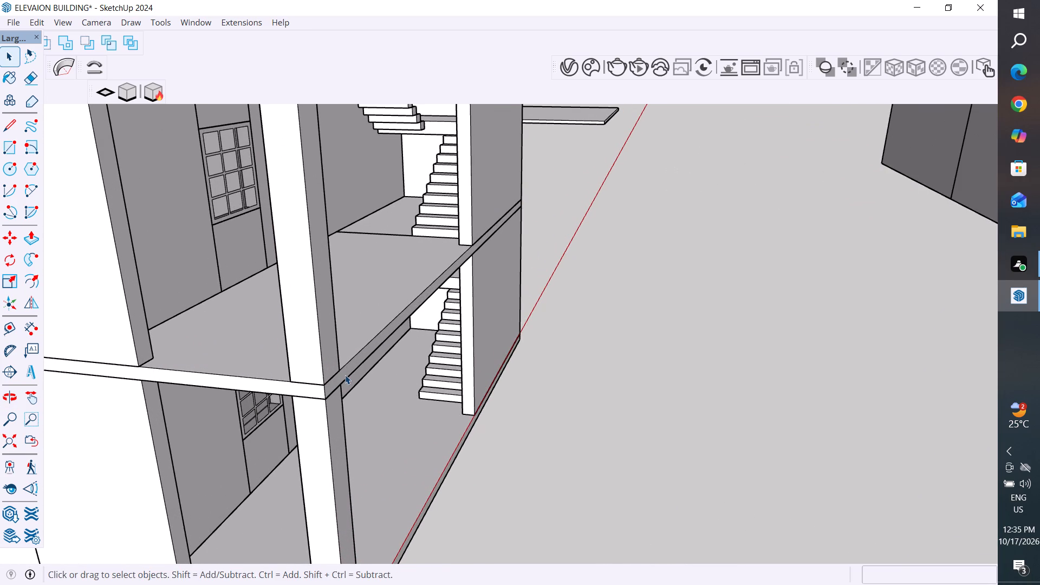
pyautogui.scroll(2, 345, 375)
pyautogui.doubleClick(352, 367)
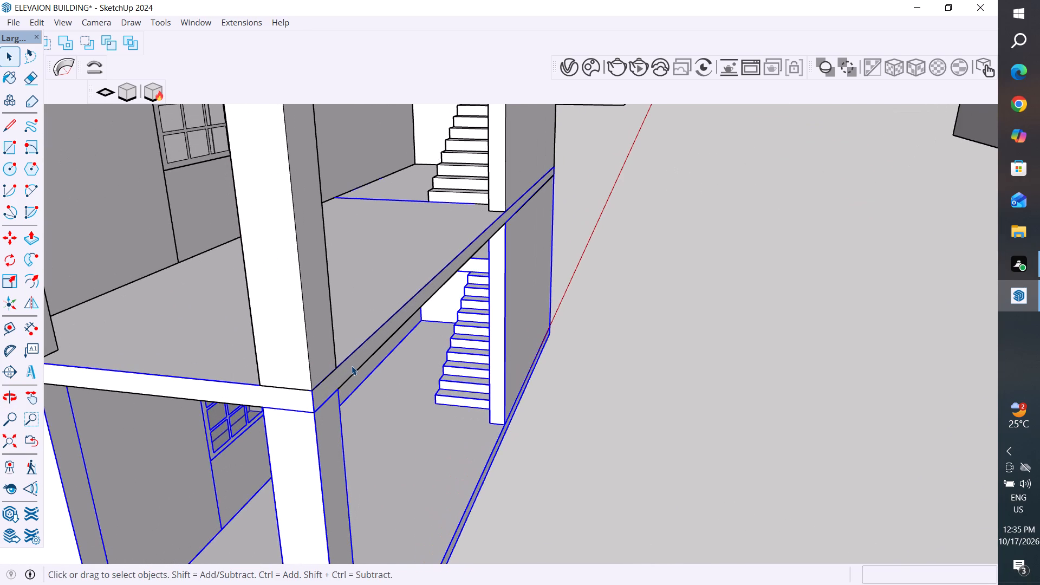
pyautogui.click(352, 366)
pyautogui.tripleClick(352, 366)
pyautogui.scroll(-12, 624, 411)
pyautogui.scroll(5, 623, 411)
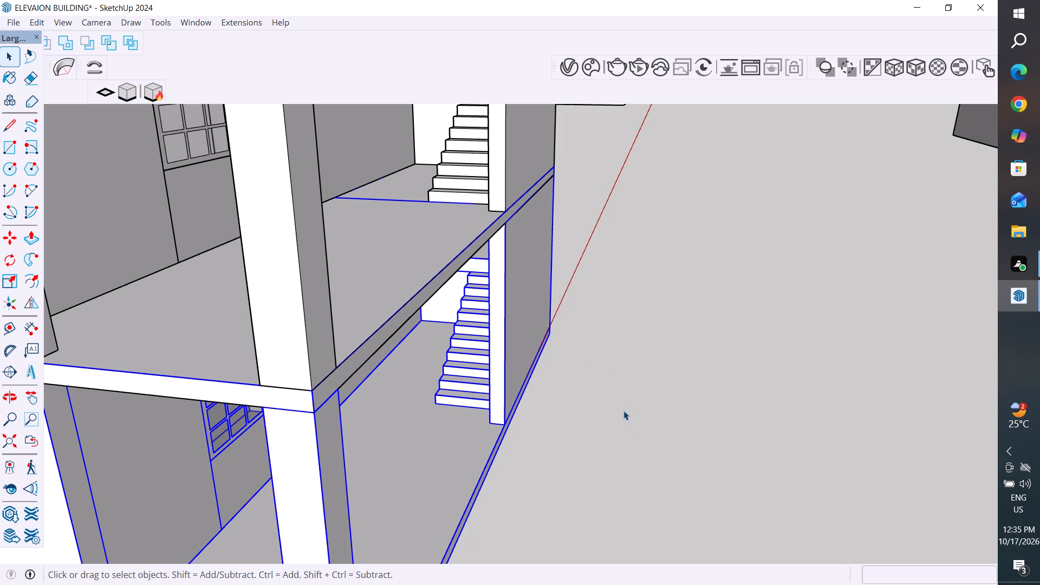
pyautogui.scroll(4, 381, 375)
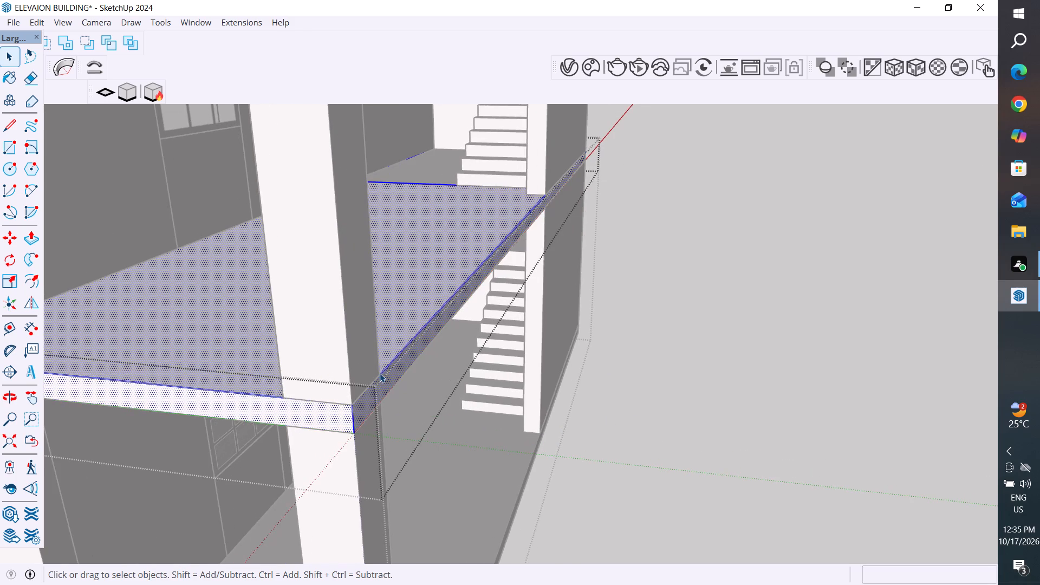
pyautogui.scroll(3, 380, 373)
pyautogui.click(394, 379)
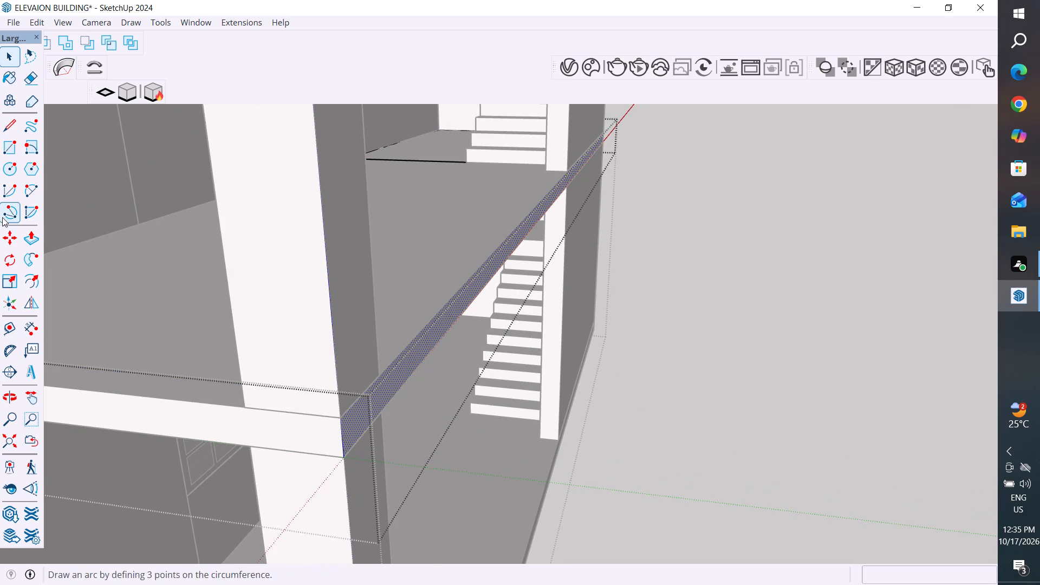
pyautogui.click(34, 239)
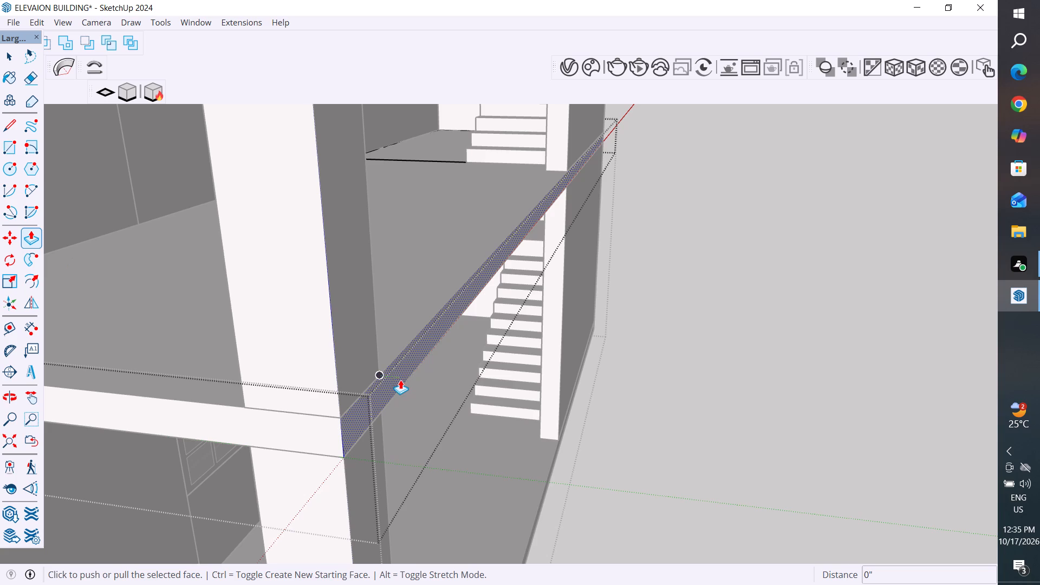
pyautogui.scroll(9, 401, 370)
pyautogui.click(410, 363)
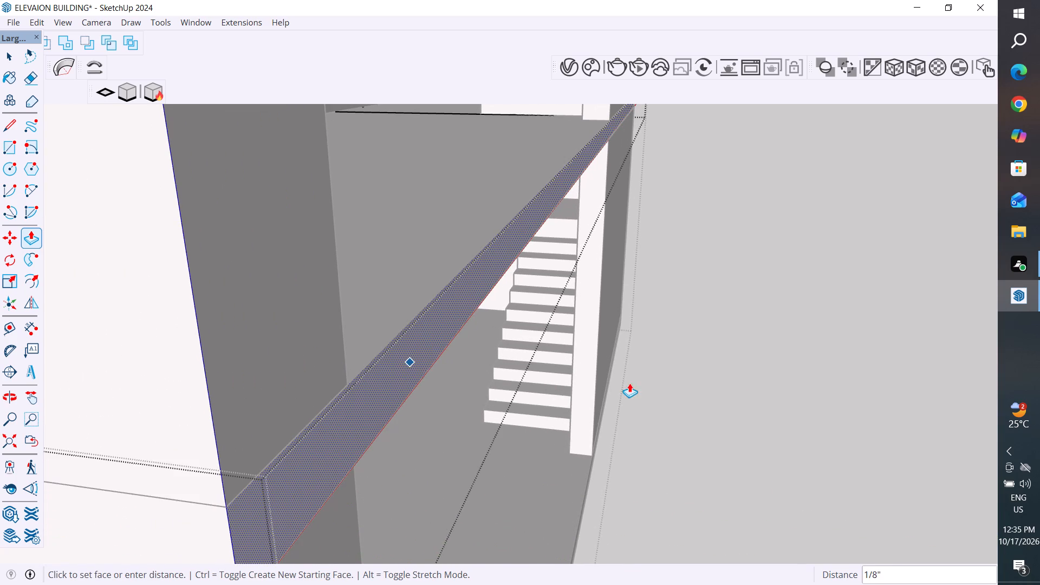
pyautogui.scroll(-12, 768, 395)
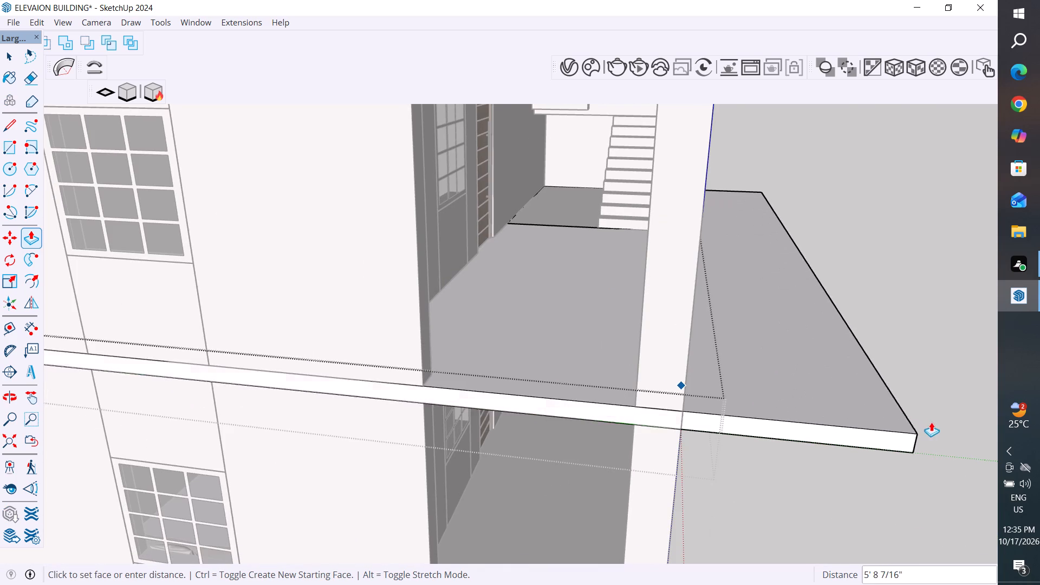
pyautogui.write("4'")
pyautogui.press('Return')
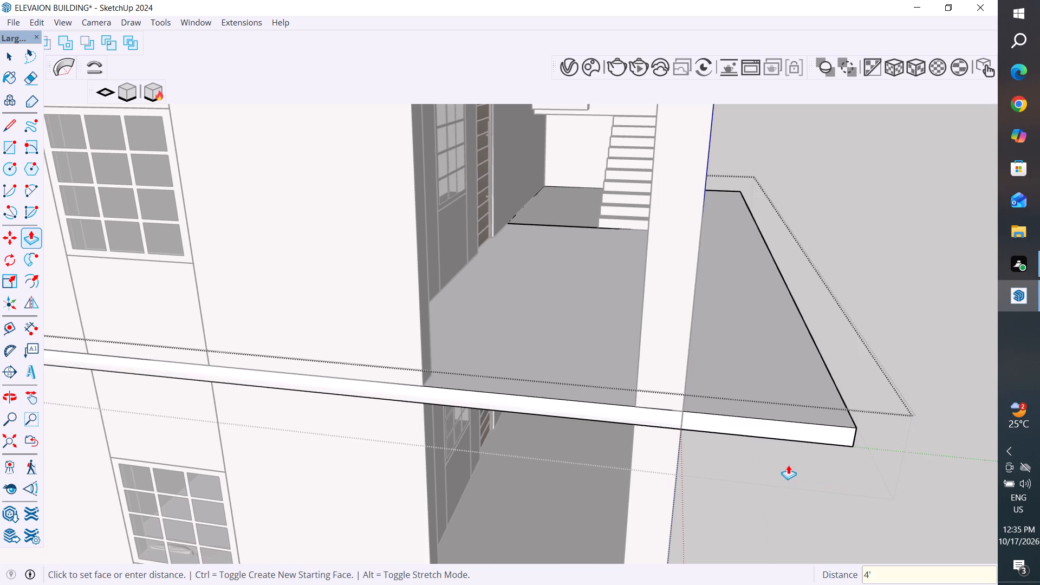
pyautogui.click(11, 58)
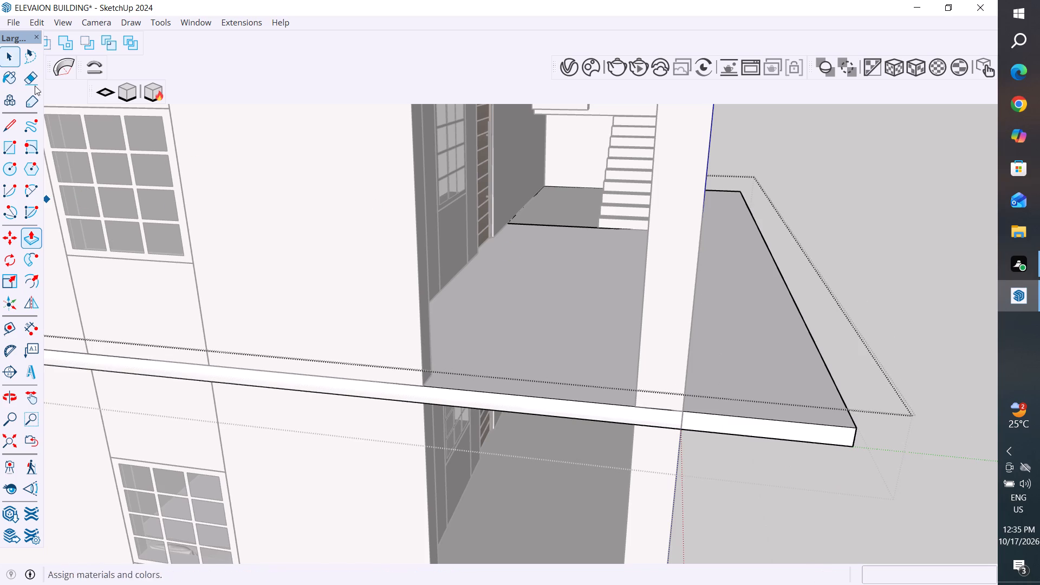
# Examine the intermediate slab's projection from the front and side of the building, and leave the slab's editing.
pyautogui.scroll(-10, 383, 361)
pyautogui.moveTo(665, 359); pyautogui.dragTo(610, 383, button='middle')
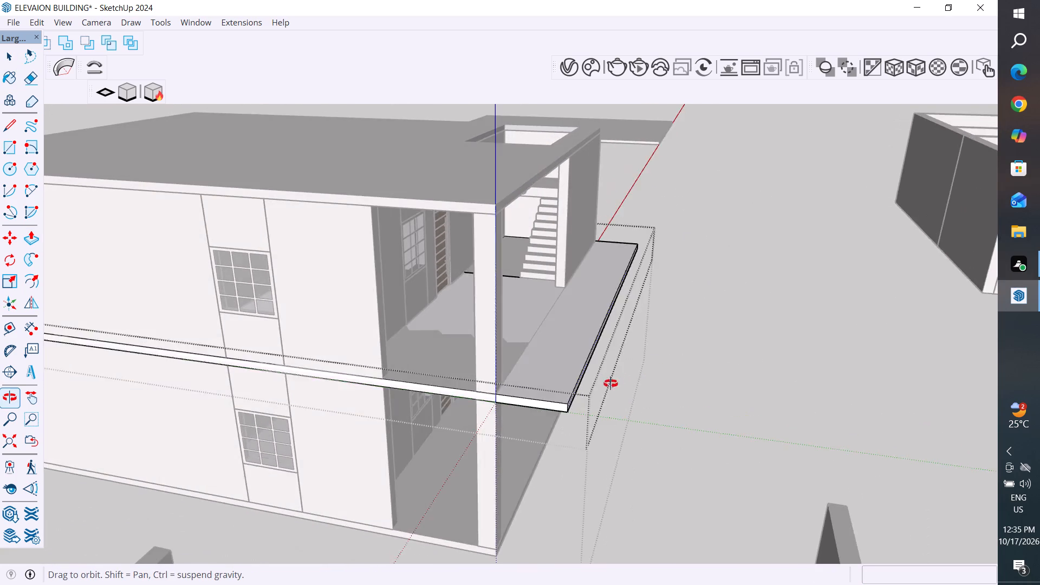
pyautogui.moveTo(610, 383); pyautogui.dragTo(428, 242, button='middle')
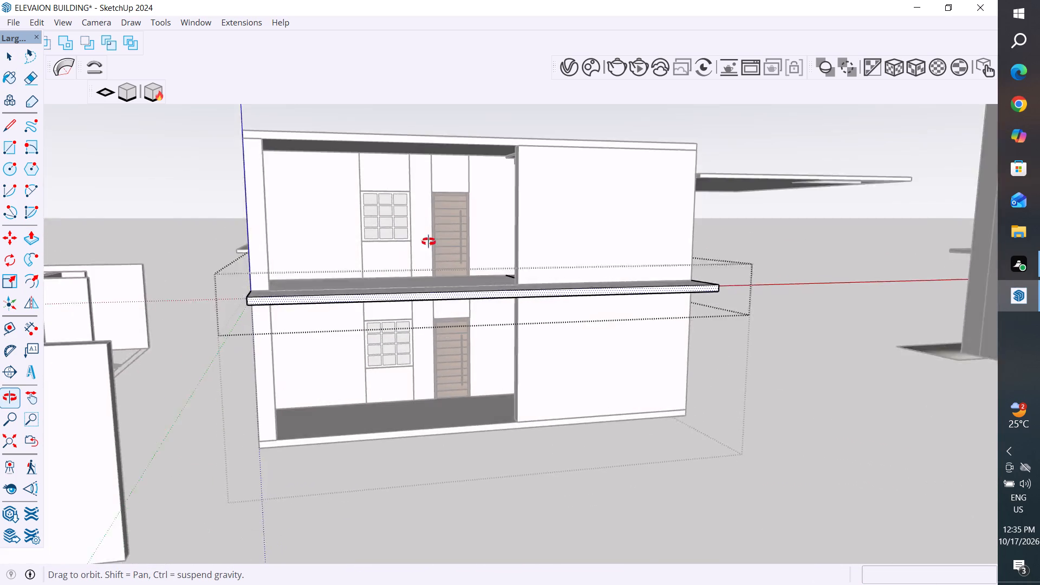
pyautogui.moveTo(428, 242); pyautogui.dragTo(657, 399, button='middle')
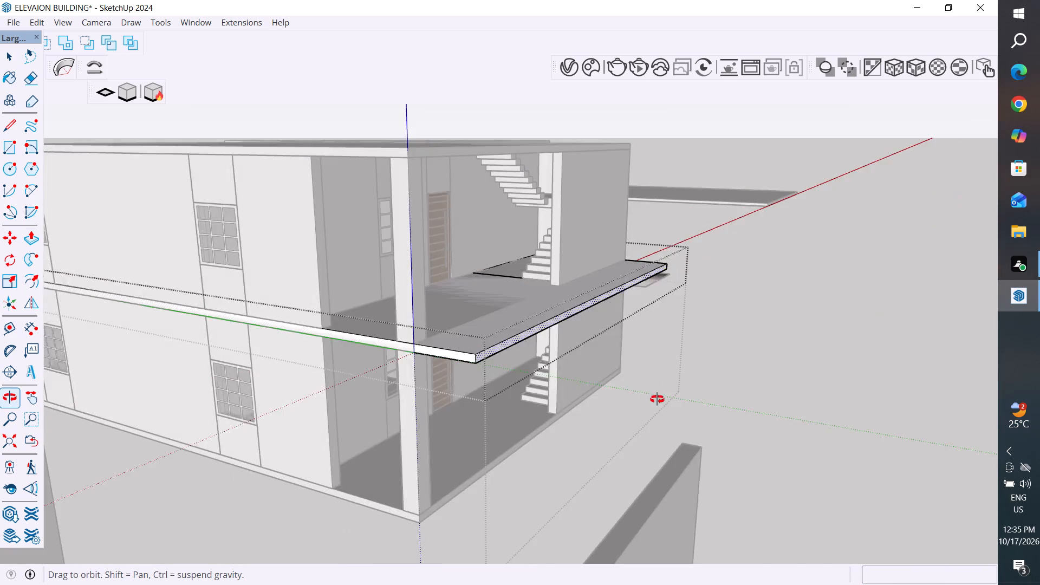
pyautogui.moveTo(657, 399); pyautogui.dragTo(701, 432, button='middle')
pyautogui.scroll(-6, 684, 430)
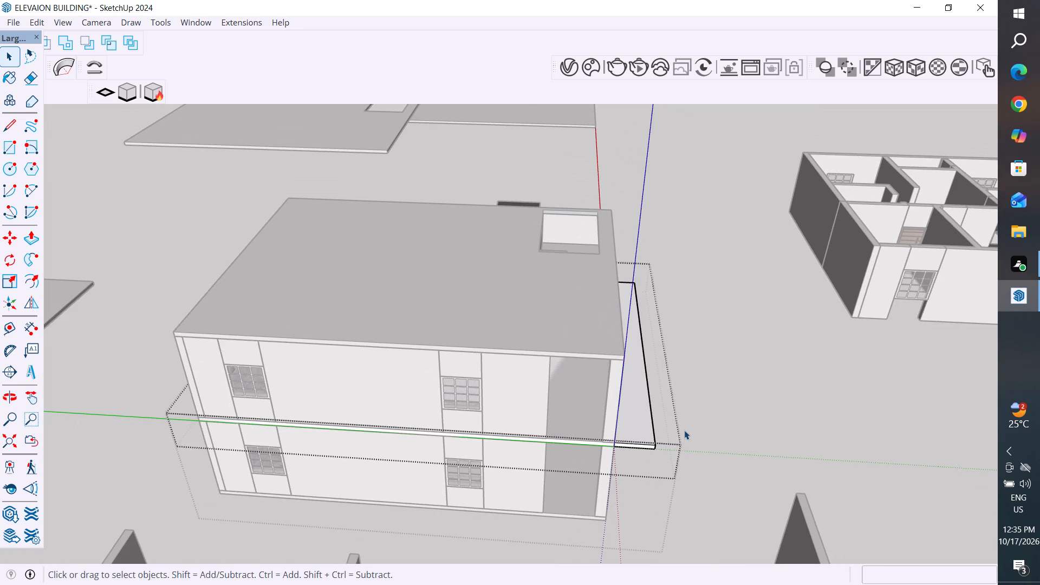
pyautogui.moveTo(691, 422); pyautogui.dragTo(621, 351, button='middle')
pyautogui.click(694, 363)
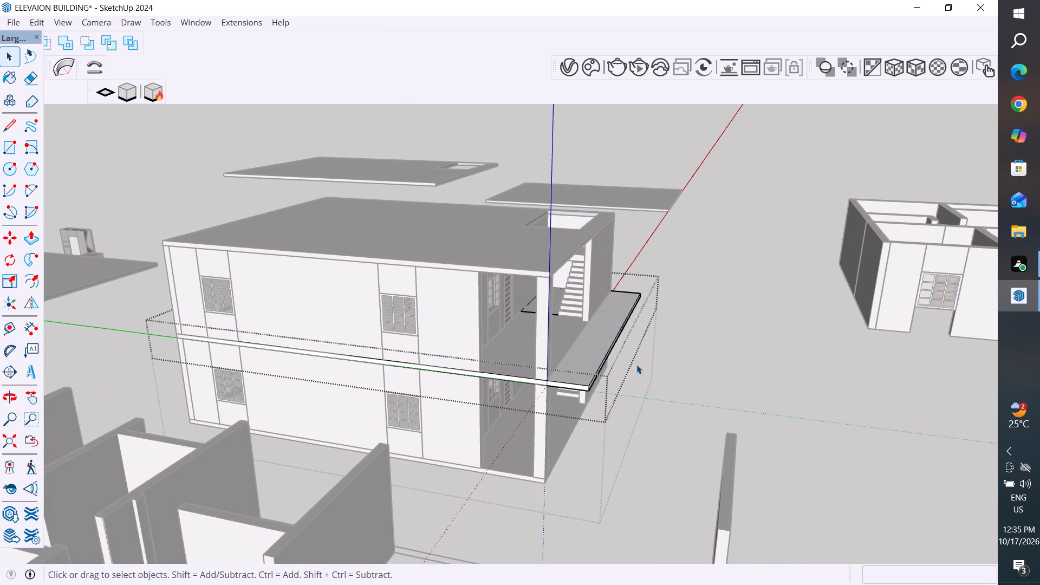
# Reopen the intermediate slab for editing and extrude its projecting front edge face outward by another 1'.
pyautogui.scroll(13, 622, 352)
pyautogui.moveTo(622, 324); pyautogui.dragTo(620, 320, button='middle')
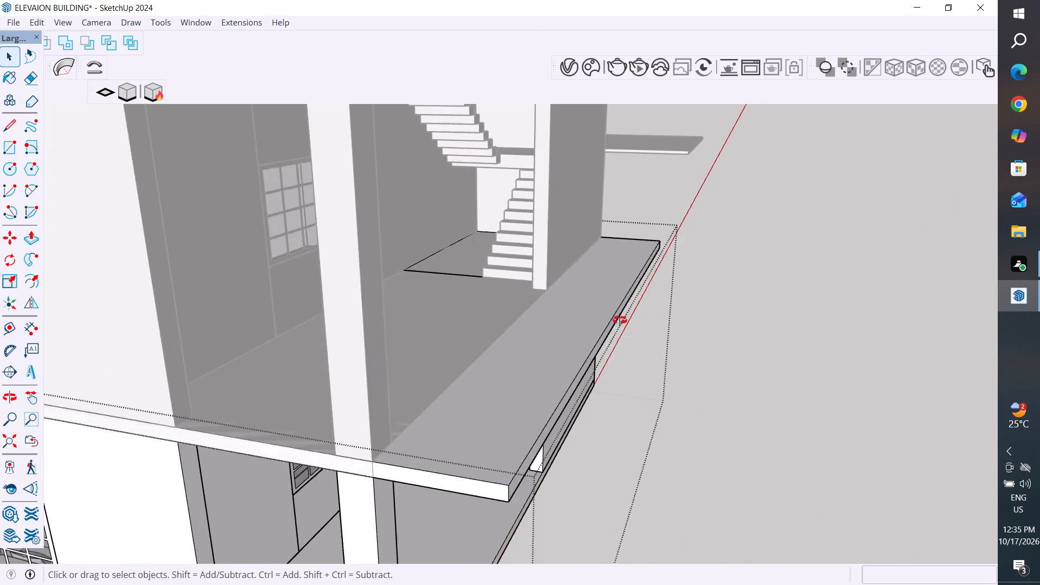
pyautogui.moveTo(620, 320); pyautogui.dragTo(583, 298, button='middle')
pyautogui.scroll(4, 575, 293)
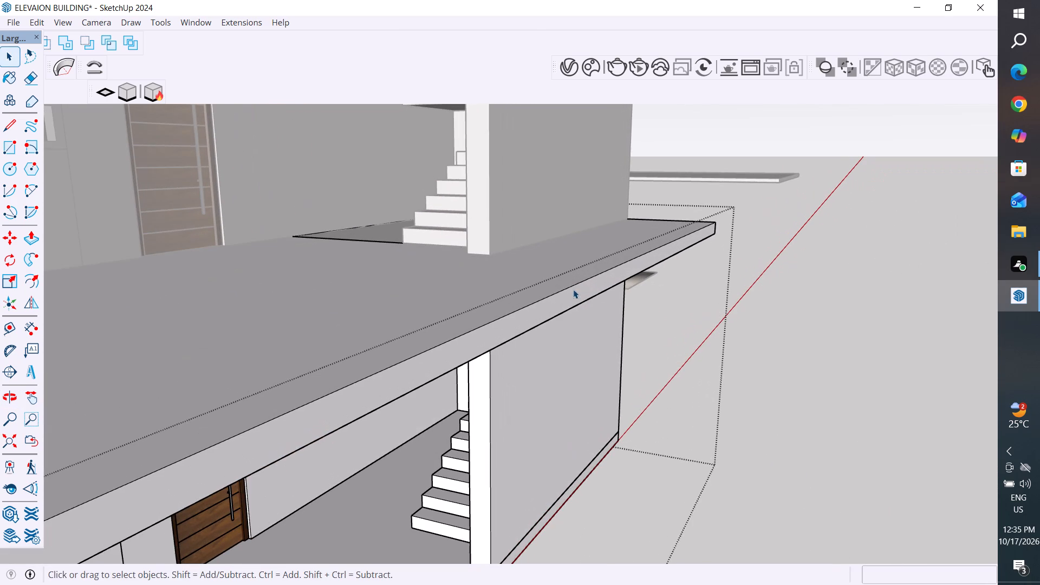
pyautogui.click(578, 296)
pyautogui.click(582, 295)
pyautogui.tripleClick(584, 291)
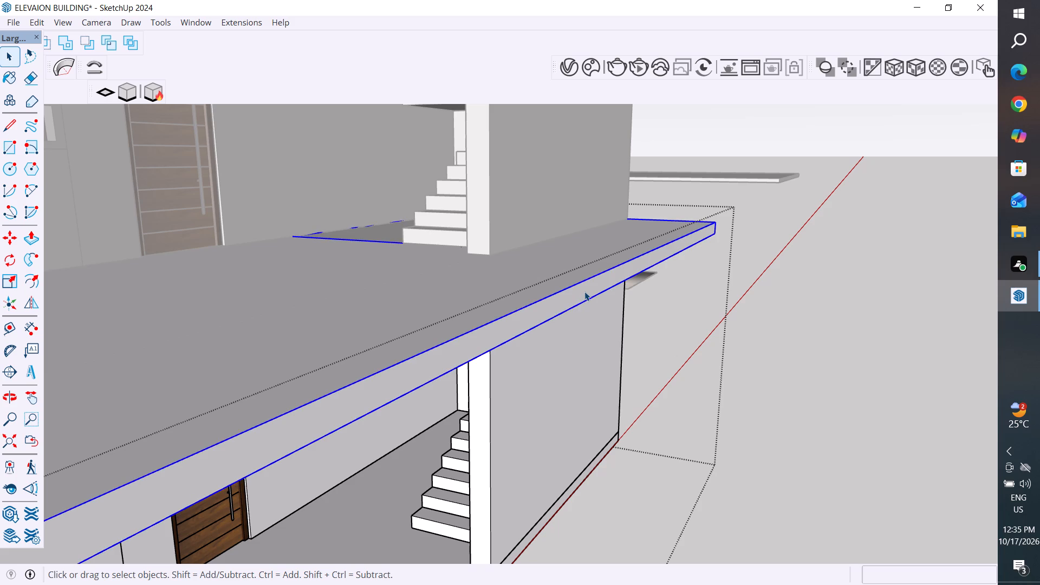
pyautogui.click(596, 286)
pyautogui.scroll(-5, 766, 317)
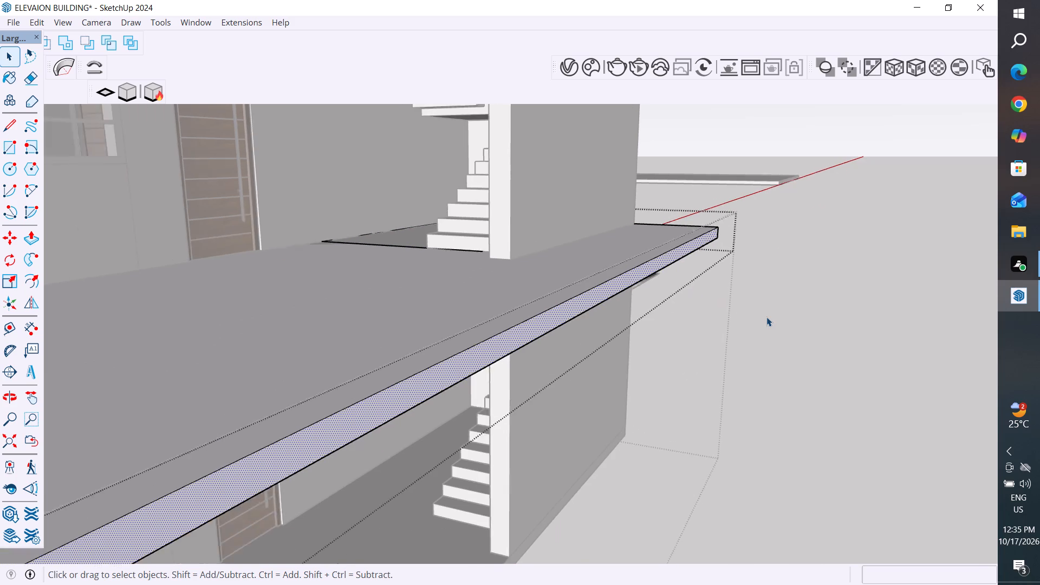
pyautogui.click(34, 242)
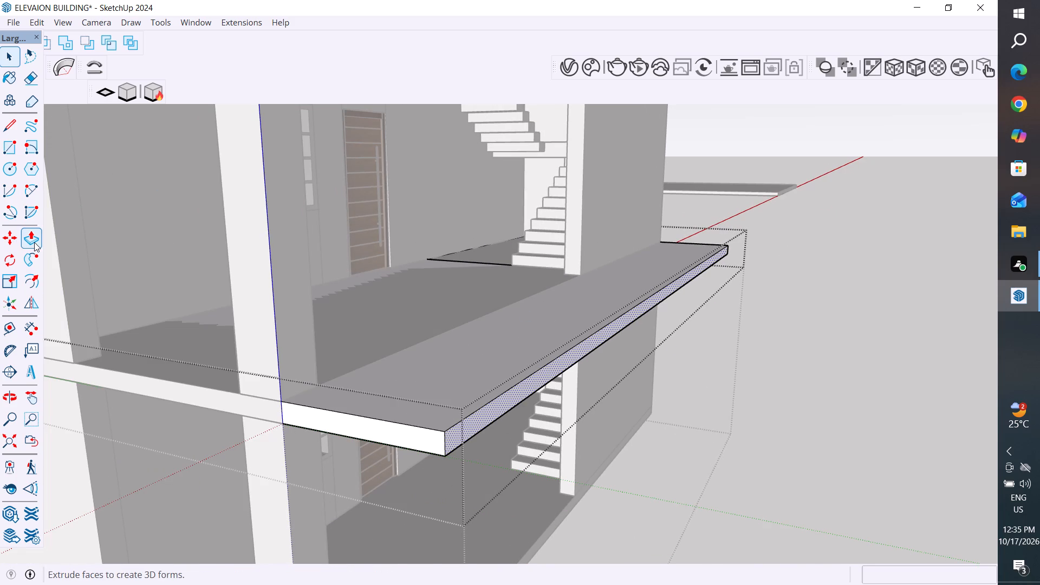
pyautogui.click(510, 401)
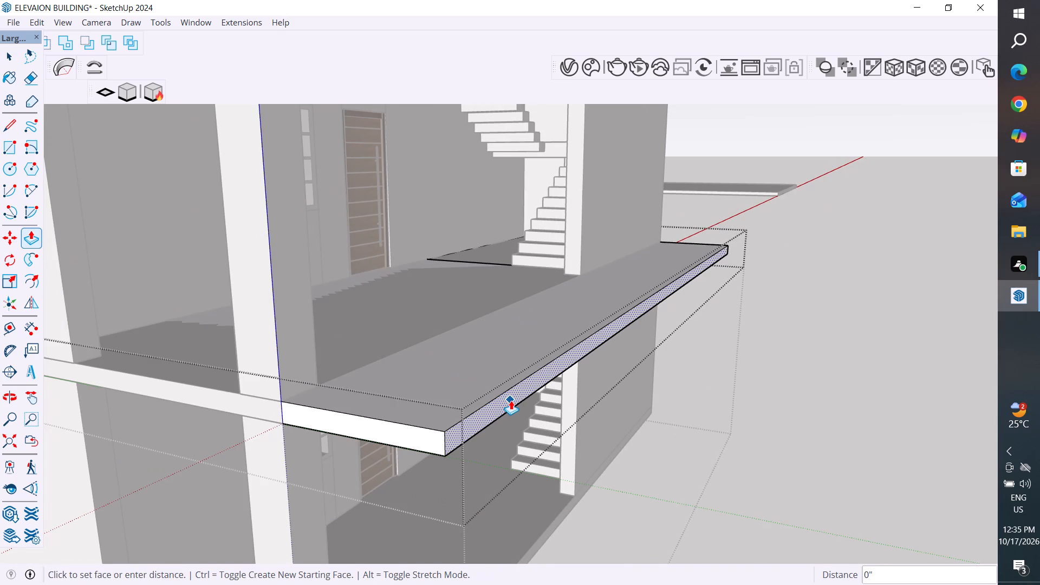
pyautogui.press('1')
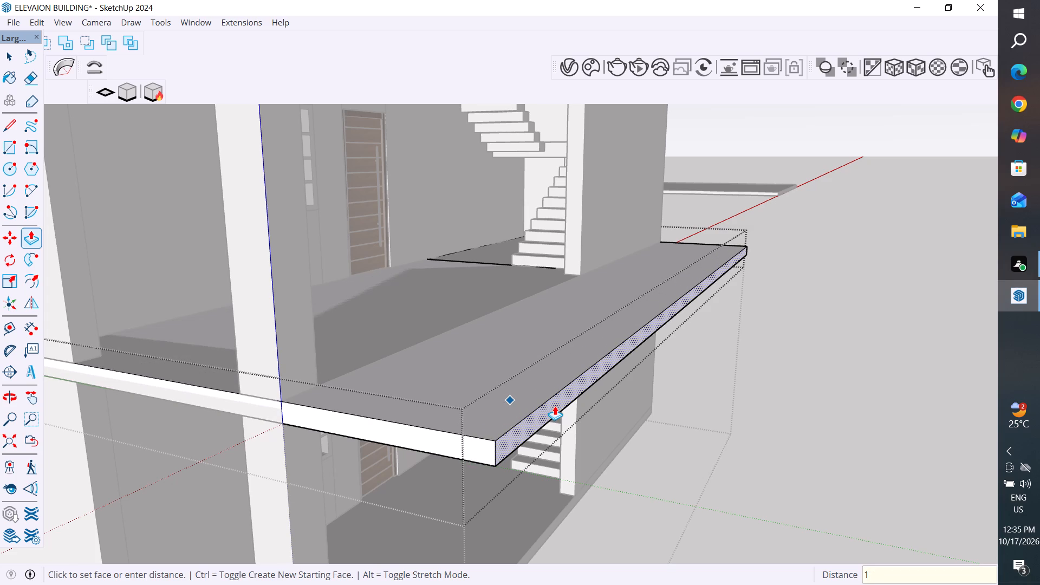
pyautogui.press("'")
pyautogui.press('Return')
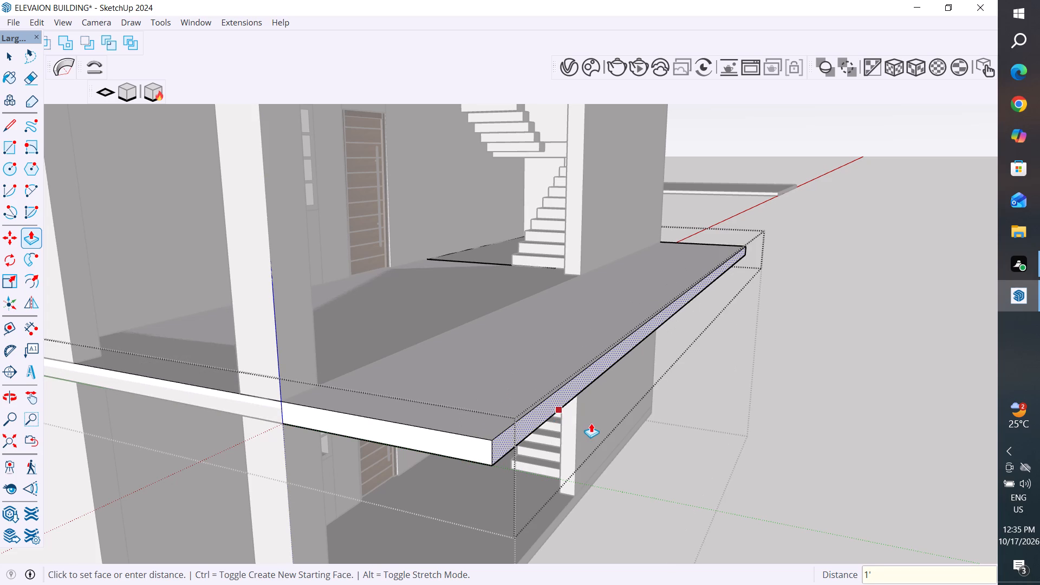
pyautogui.scroll(-6, 710, 446)
pyautogui.moveTo(757, 429); pyautogui.dragTo(760, 470, button='middle')
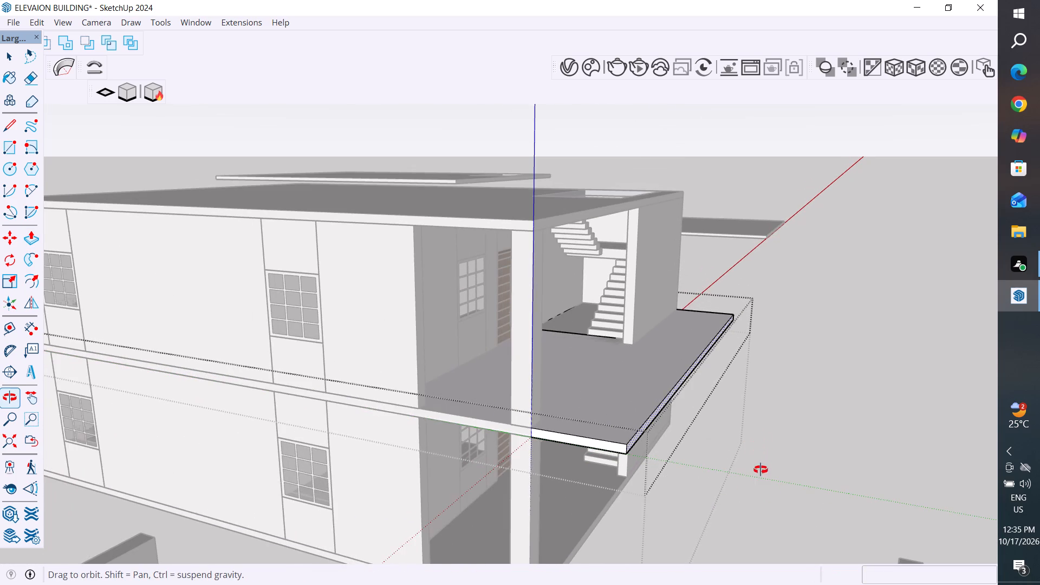
pyautogui.moveTo(760, 470); pyautogui.dragTo(755, 491, button='middle')
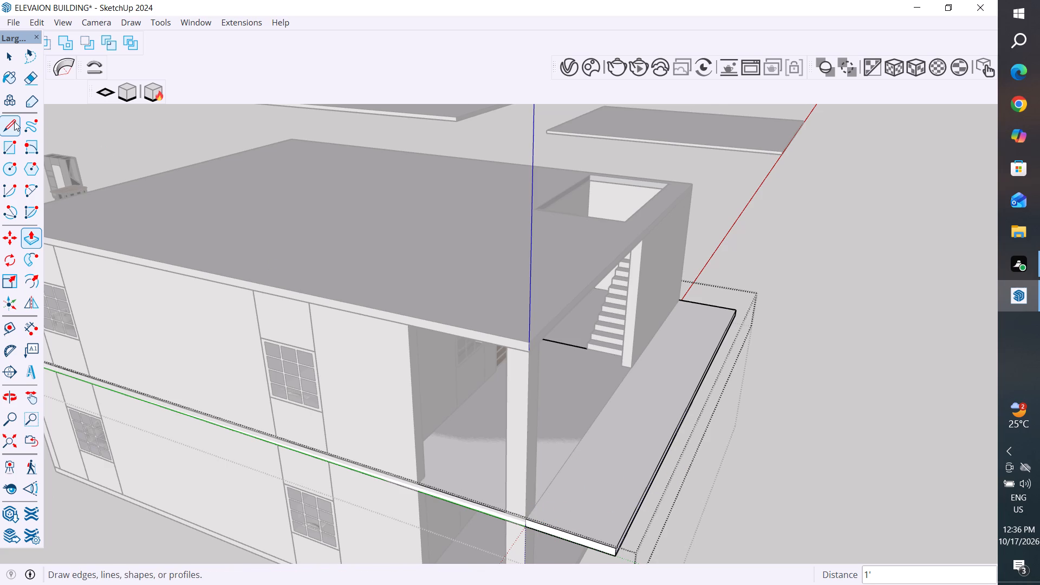
pyautogui.click(10, 60)
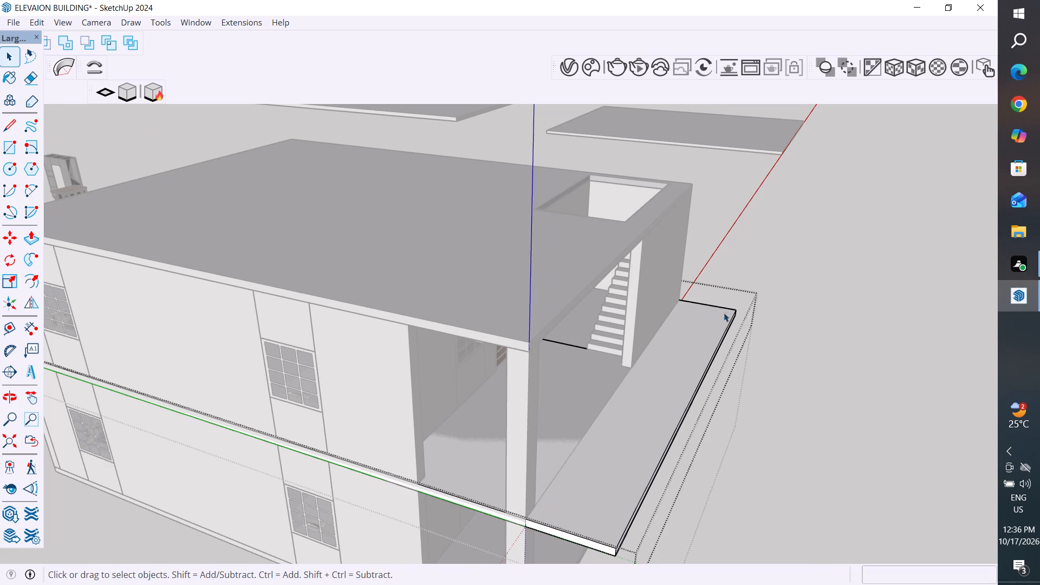
# Extrude the intermediate slab's projecting front edge face further outward from the building.
pyautogui.moveTo(739, 392); pyautogui.dragTo(664, 281, button='middle')
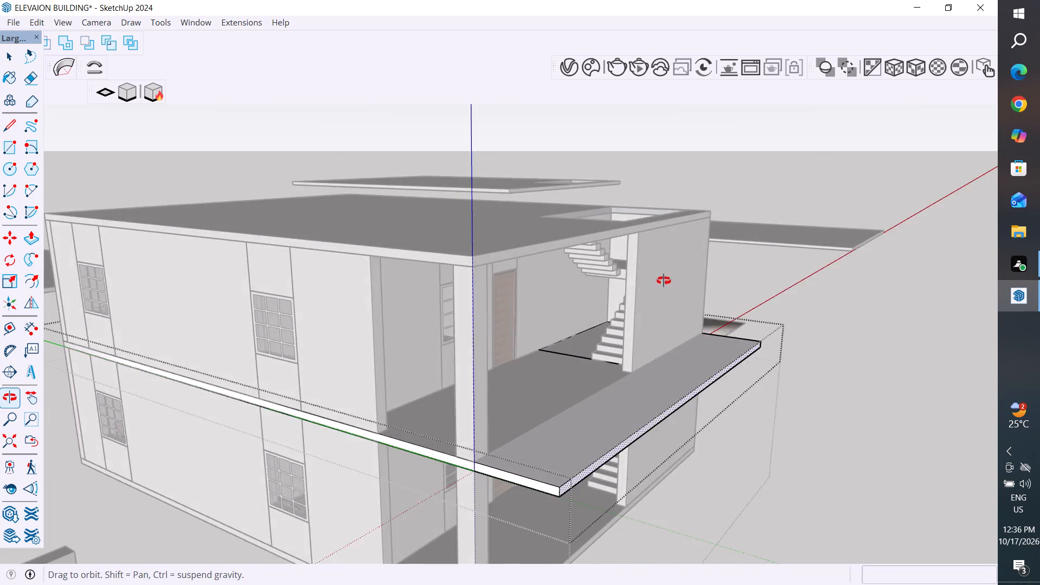
pyautogui.moveTo(664, 281); pyautogui.dragTo(662, 276, button='middle')
pyautogui.scroll(2, 685, 412)
pyautogui.moveTo(686, 403); pyautogui.dragTo(705, 401, button='middle')
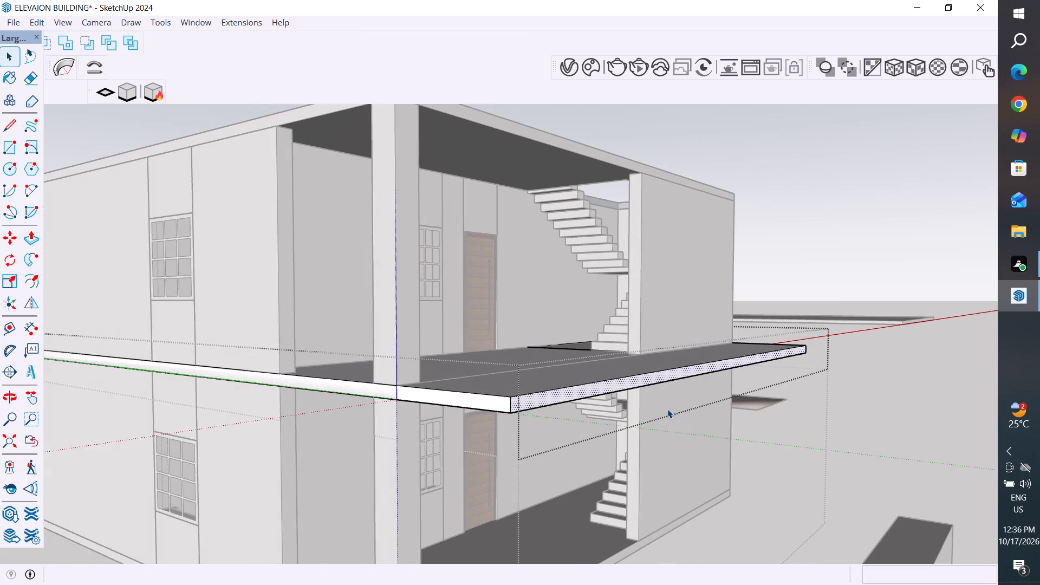
pyautogui.click(34, 233)
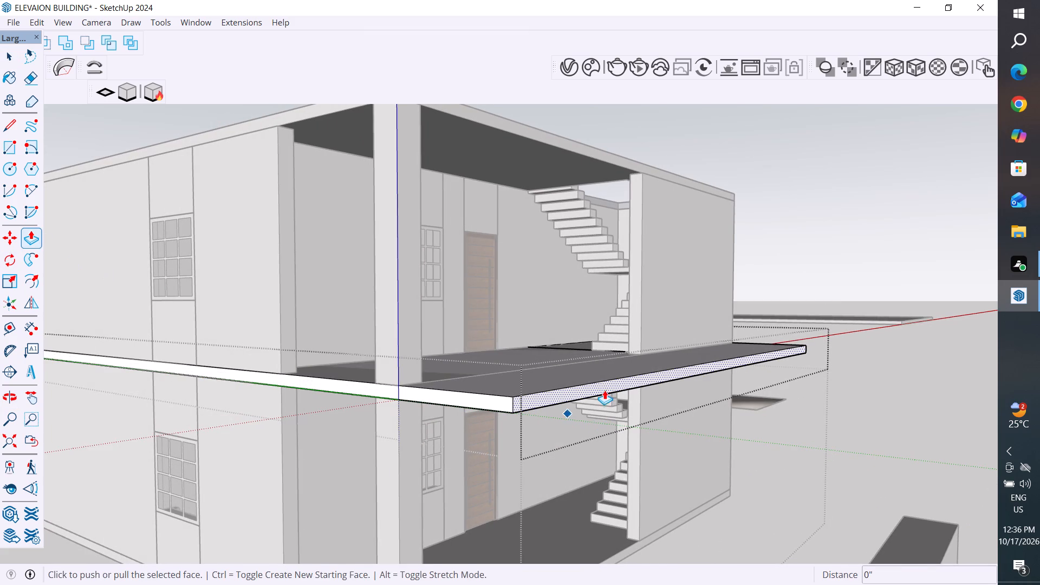
pyautogui.scroll(2, 604, 389)
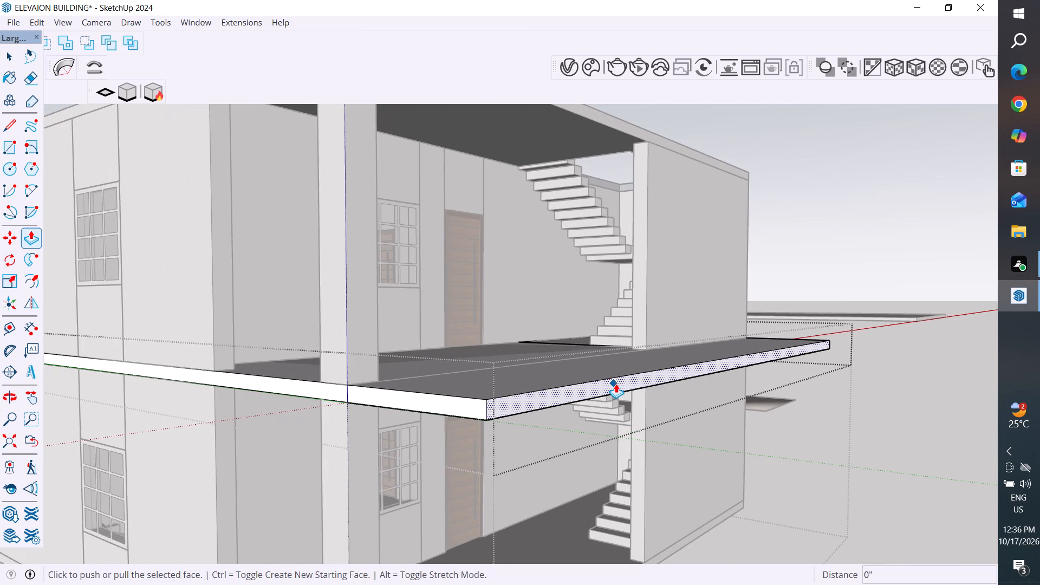
pyautogui.click(616, 383)
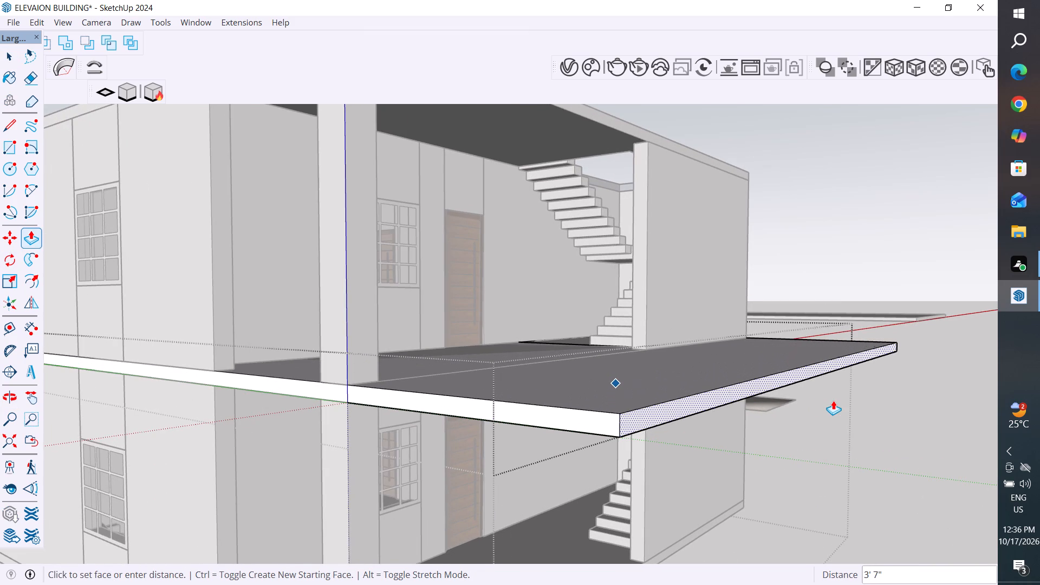
pyautogui.scroll(-2, 834, 400)
pyautogui.moveTo(834, 400); pyautogui.dragTo(872, 457, button='middle')
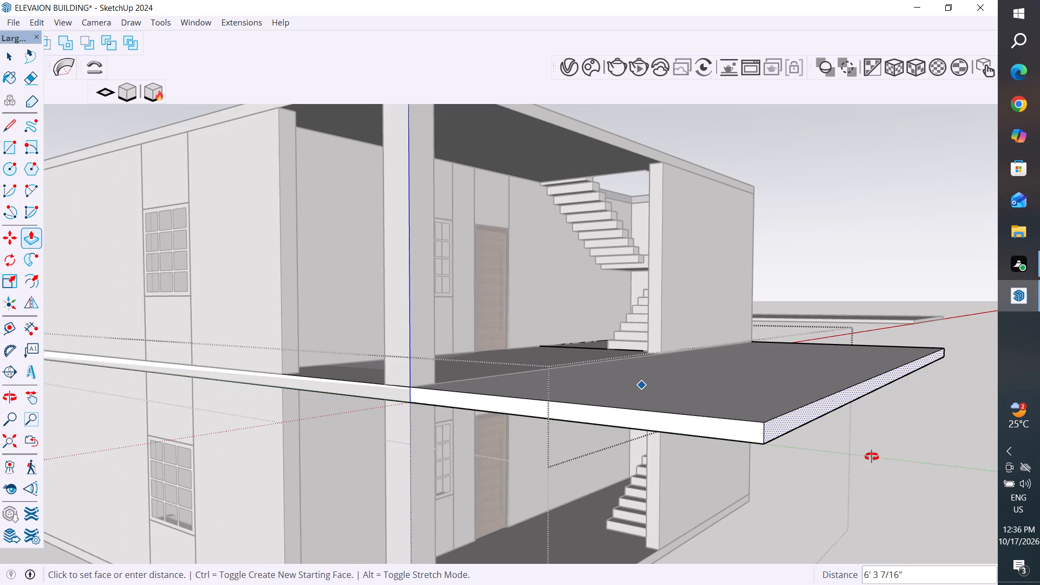
pyautogui.moveTo(872, 457); pyautogui.dragTo(879, 484, button='middle')
pyautogui.scroll(-2, 878, 476)
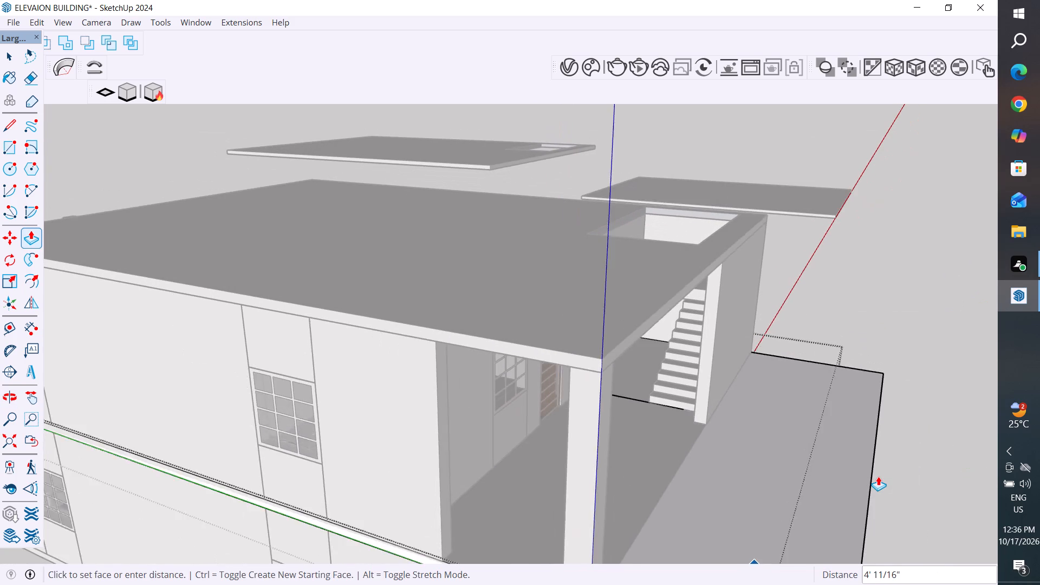
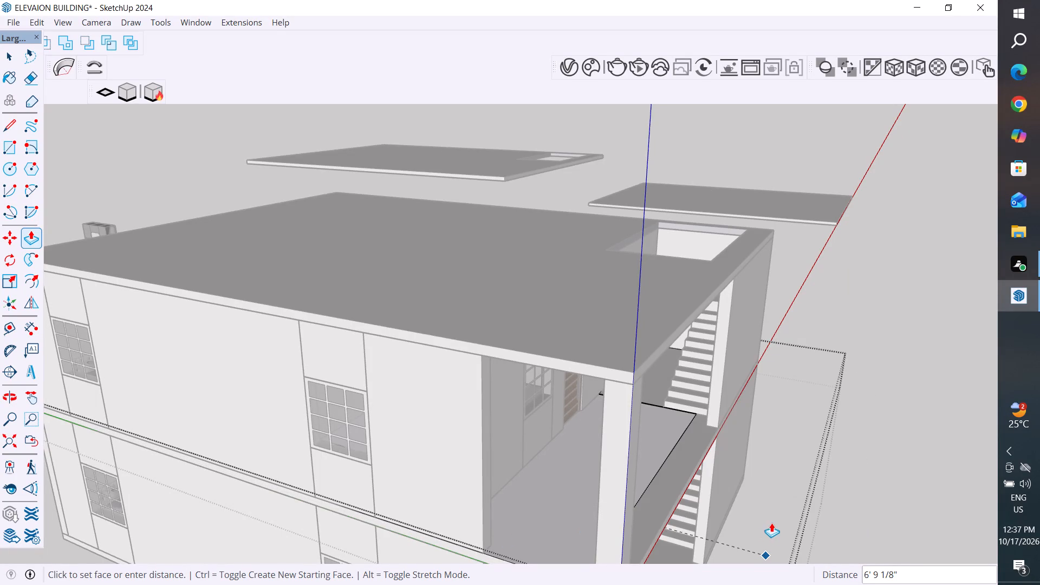
# Extrude the intermediate slab's projecting front edge face outward by about 9' 3" and leave the slab's editing.
pyautogui.scroll(-10, 814, 424)
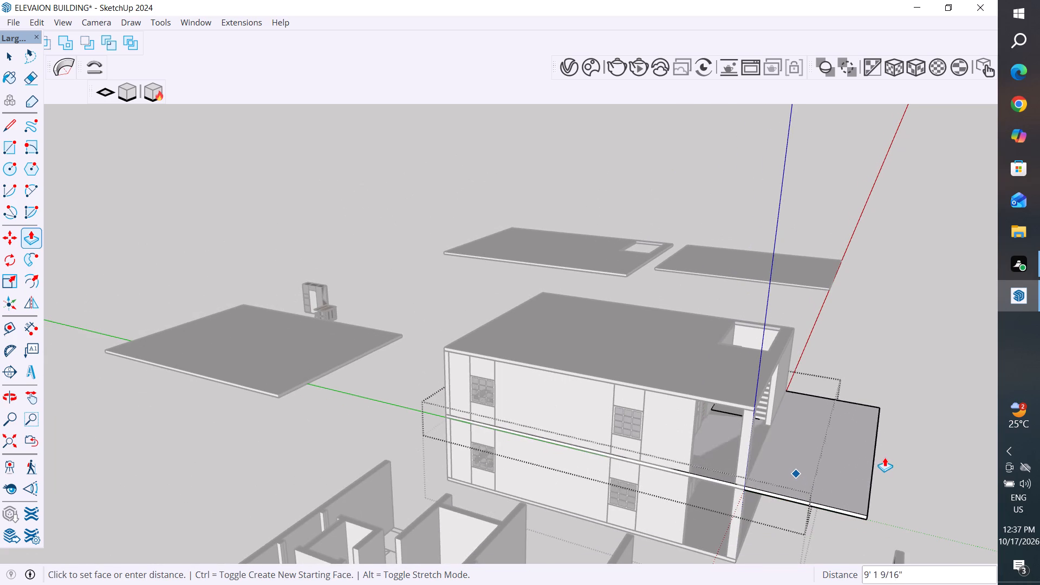
pyautogui.click(885, 457)
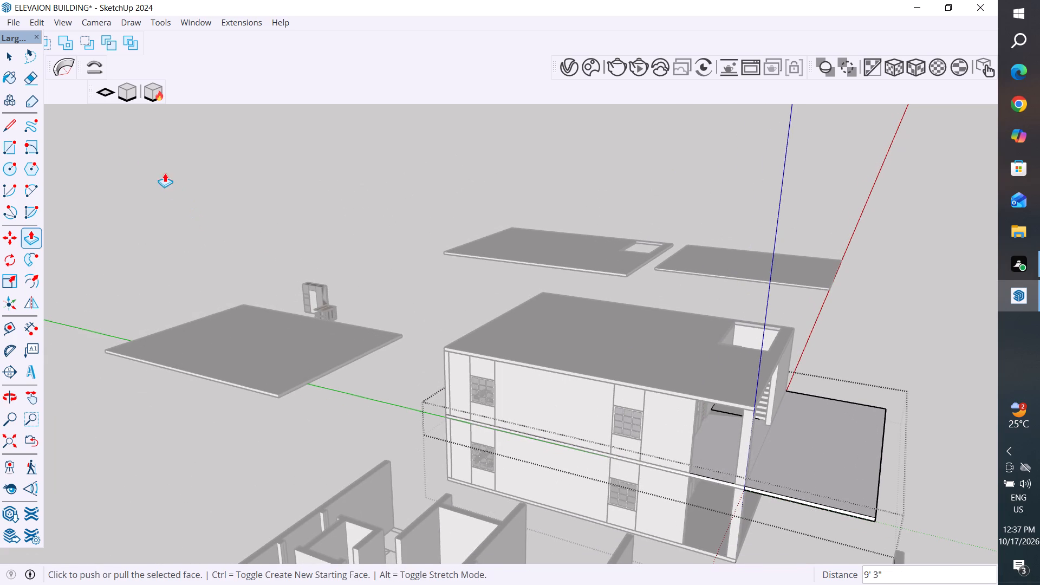
pyautogui.click(10, 56)
pyautogui.click(128, 168)
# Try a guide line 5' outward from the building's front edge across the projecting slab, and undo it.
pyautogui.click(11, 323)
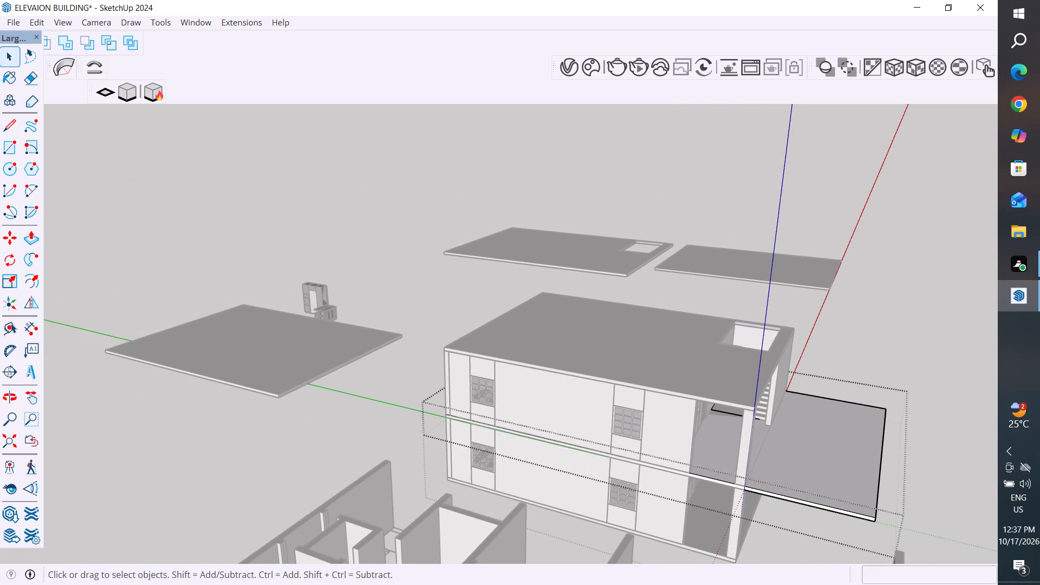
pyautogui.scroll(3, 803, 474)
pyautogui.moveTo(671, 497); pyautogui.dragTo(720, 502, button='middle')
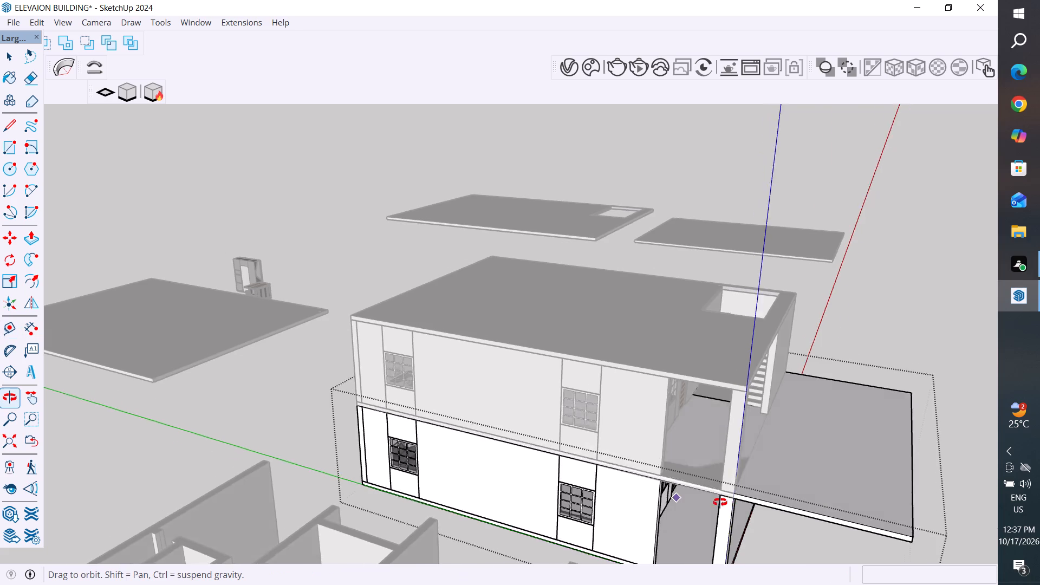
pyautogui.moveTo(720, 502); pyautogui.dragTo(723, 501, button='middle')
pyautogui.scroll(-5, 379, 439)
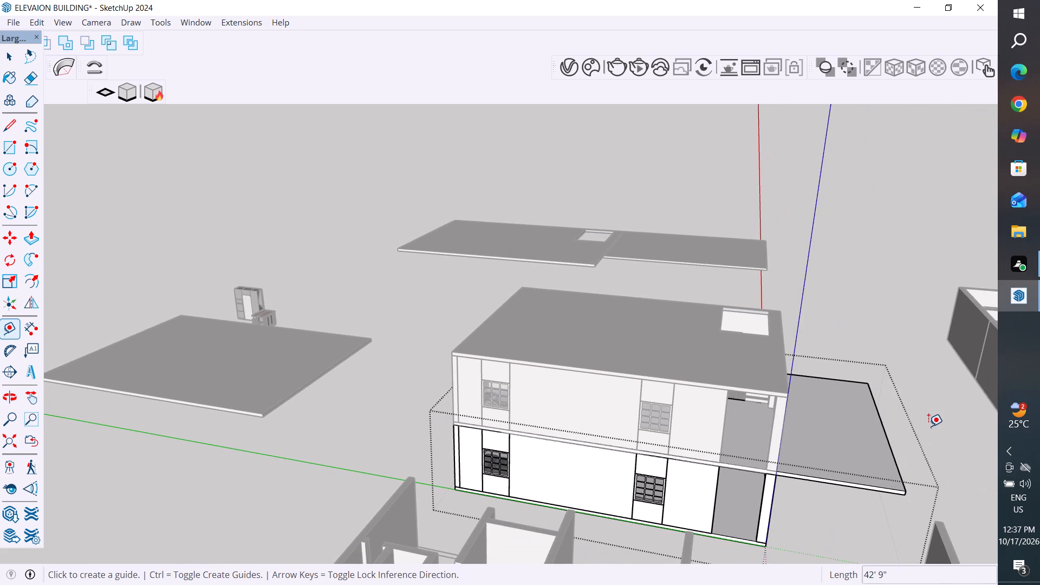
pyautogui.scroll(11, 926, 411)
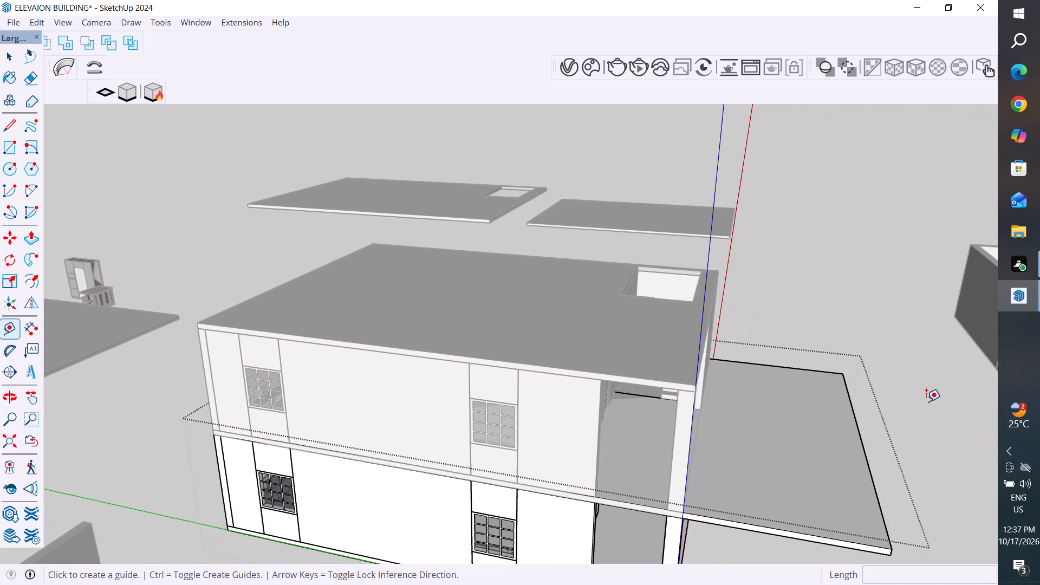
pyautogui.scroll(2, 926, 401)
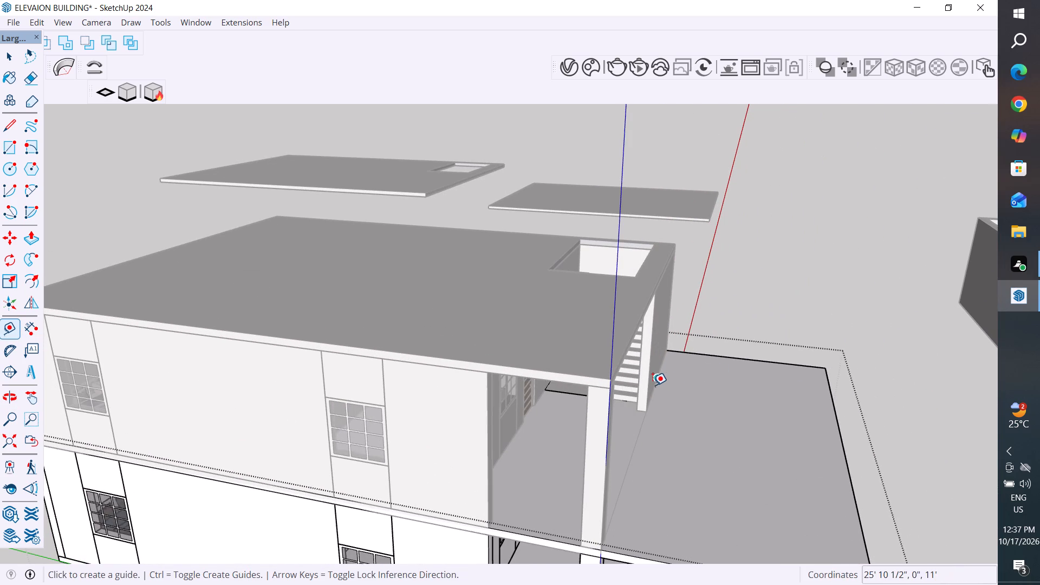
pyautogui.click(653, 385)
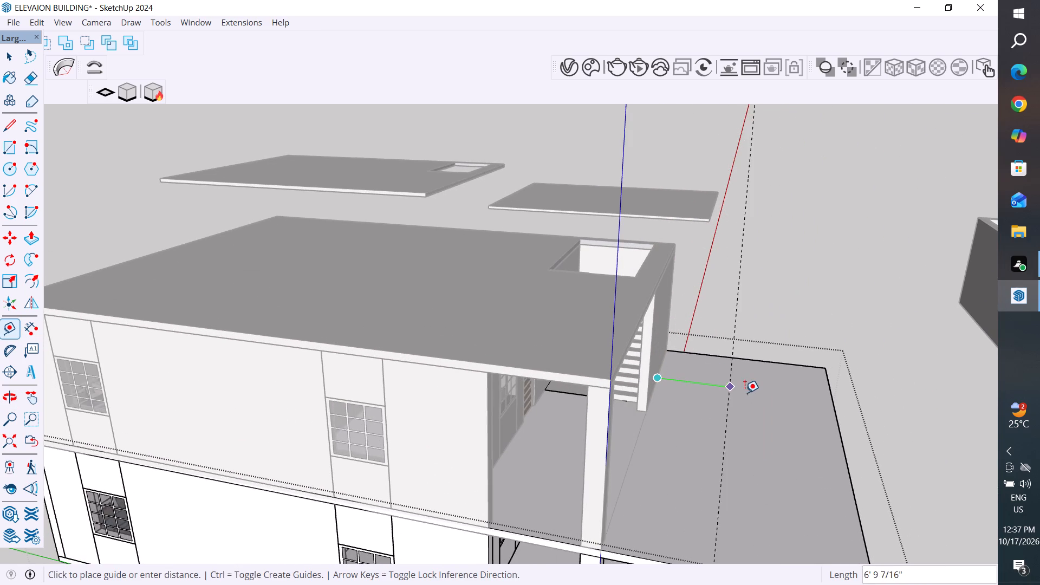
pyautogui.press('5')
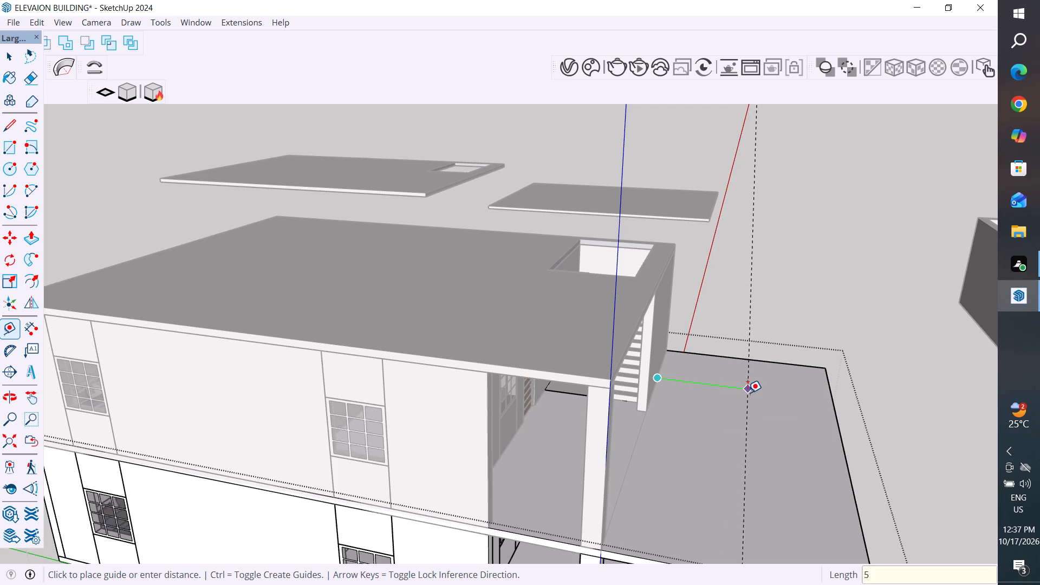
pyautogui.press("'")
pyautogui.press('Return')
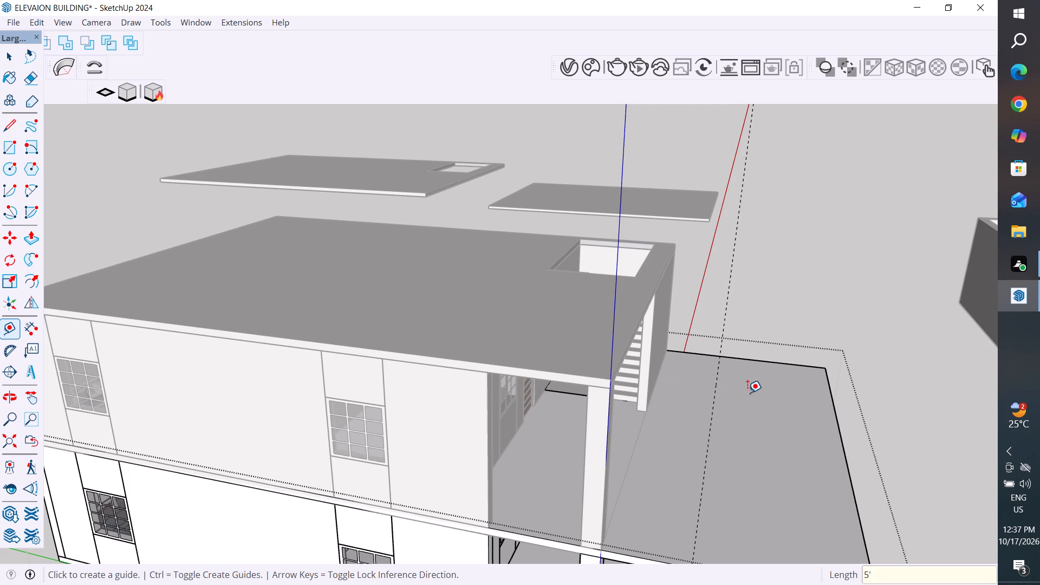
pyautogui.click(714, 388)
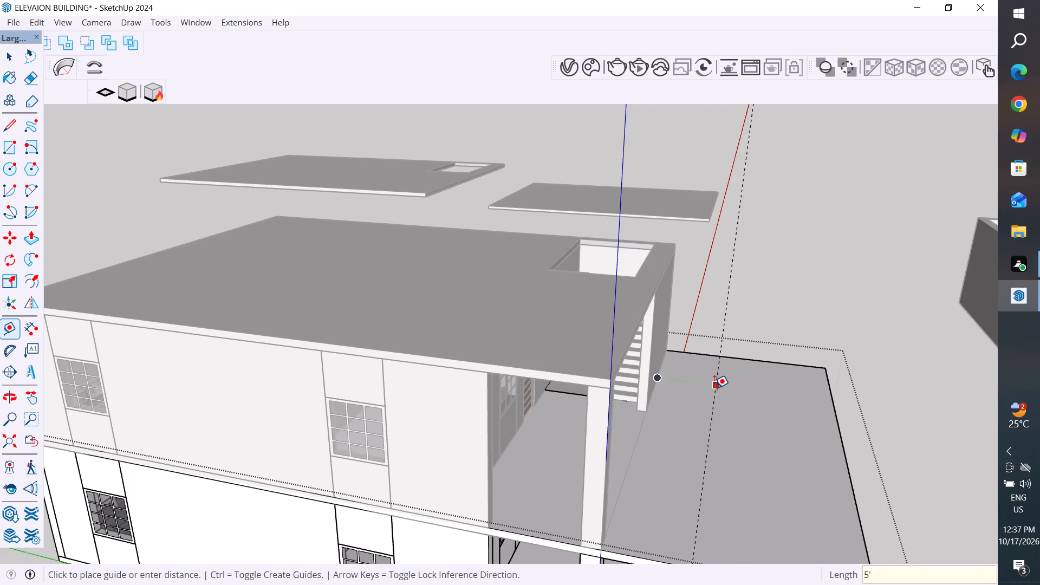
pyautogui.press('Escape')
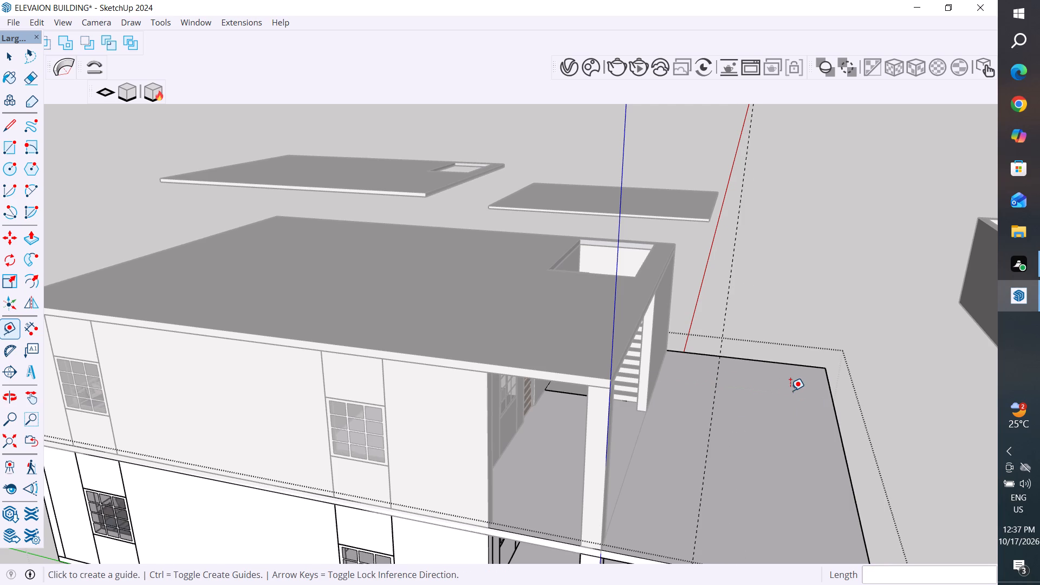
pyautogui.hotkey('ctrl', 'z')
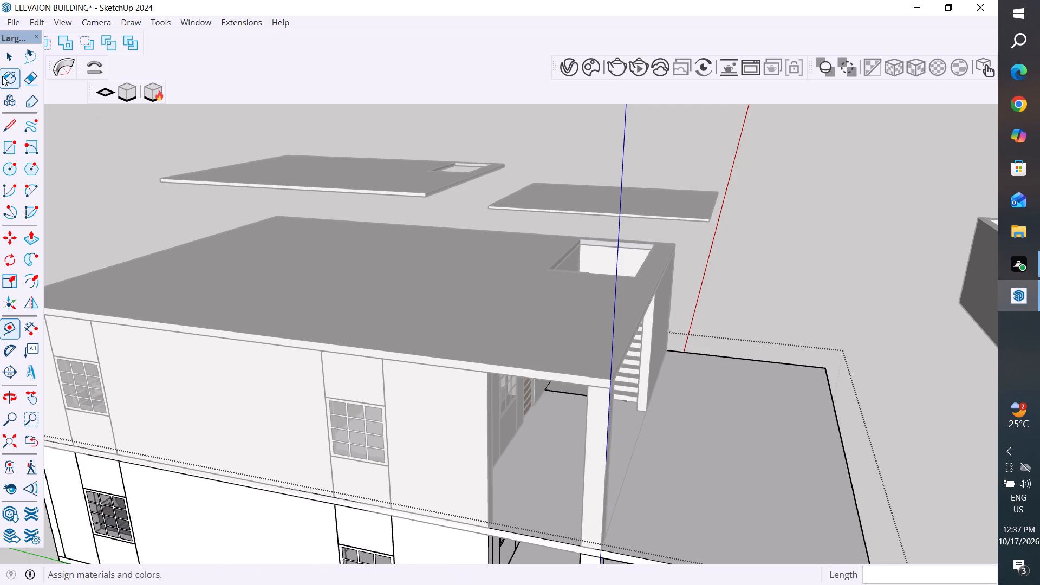
# Leave group editing and place a guide line on the projecting slab, parallel to and 10' outward from the building's front edge.
pyautogui.click(8, 57)
pyautogui.click(95, 158)
pyautogui.scroll(-2, 669, 368)
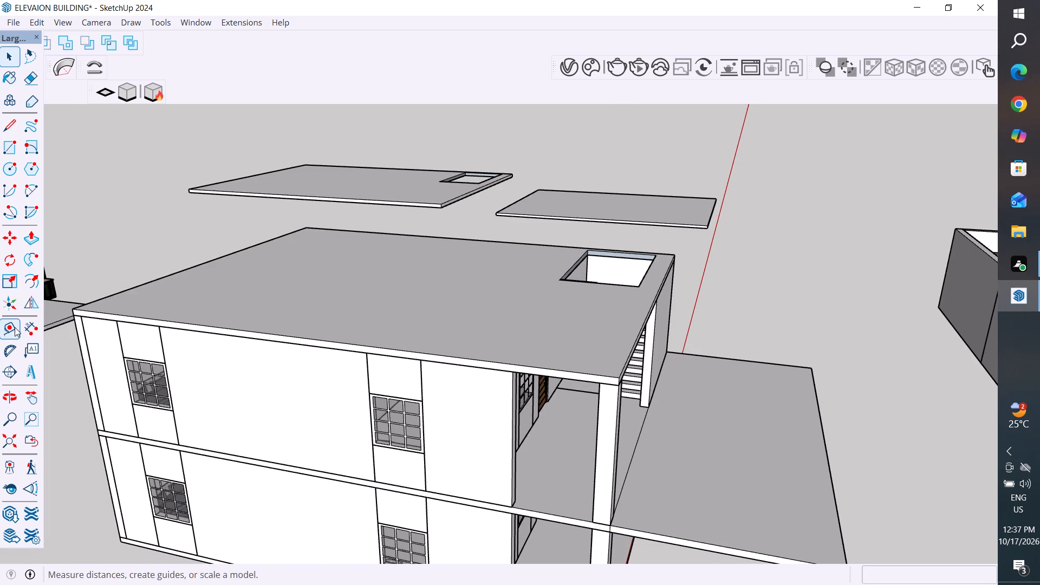
pyautogui.click(15, 327)
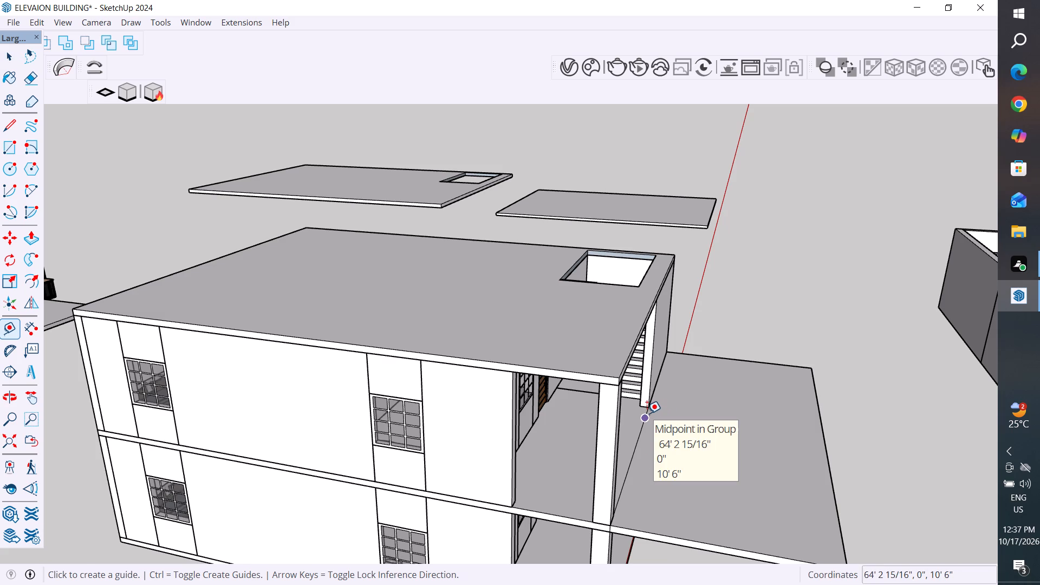
pyautogui.click(647, 413)
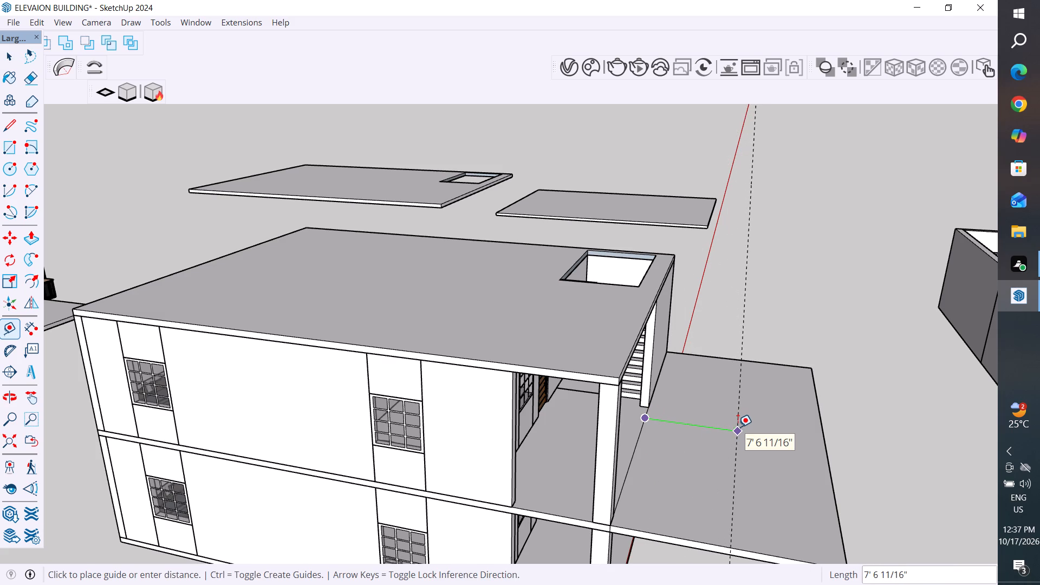
pyautogui.write("10'")
pyautogui.press('Return')
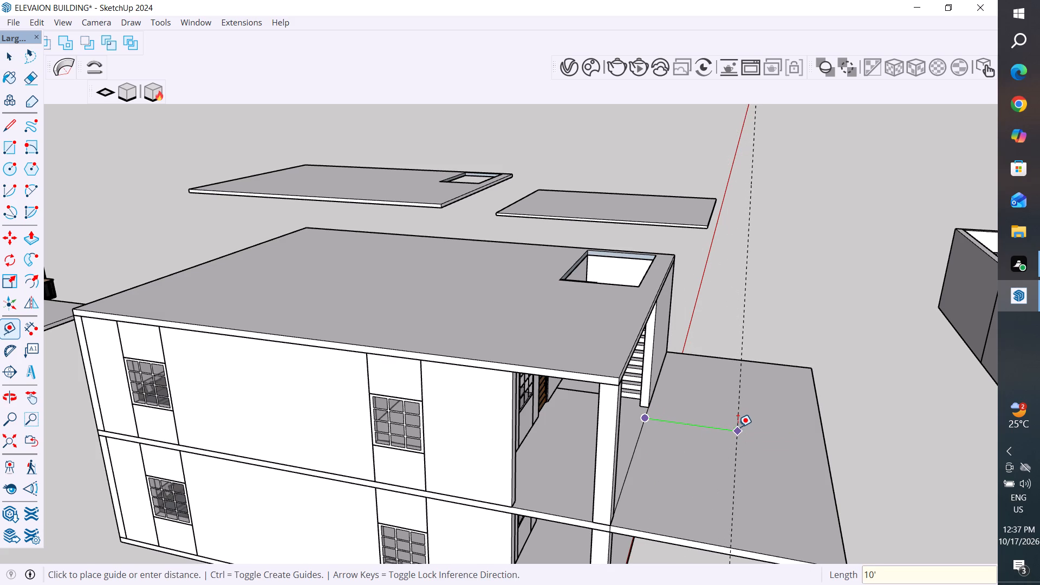
pyautogui.click(11, 66)
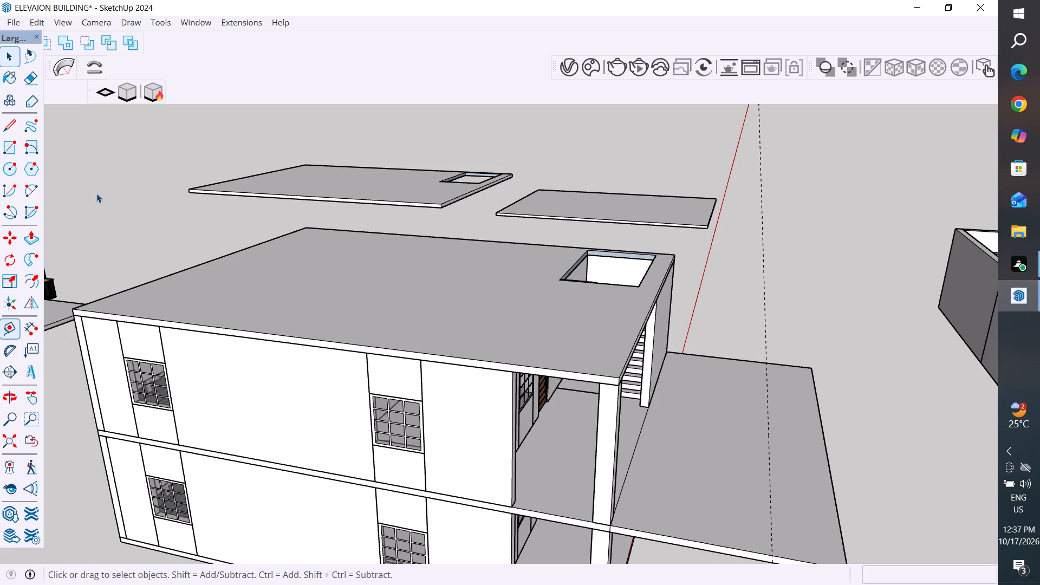
pyautogui.click(96, 193)
# Draw a two-point arc on the projecting slab from the stair wall's far corner, about 22' along the building line, bulging 10' to the guide.
pyautogui.scroll(-4, 438, 496)
pyautogui.moveTo(593, 480); pyautogui.dragTo(629, 503, button='middle')
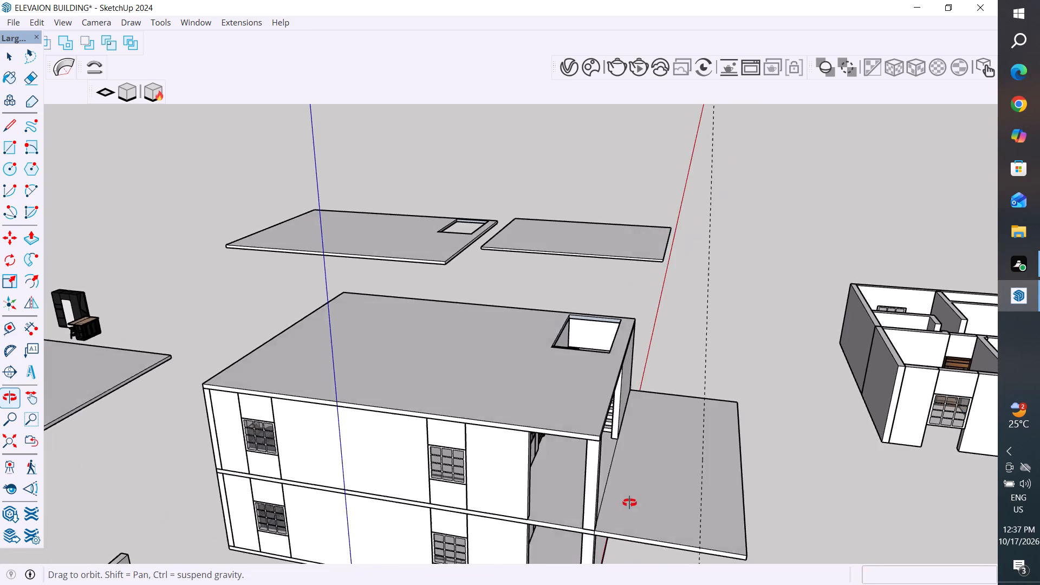
pyautogui.moveTo(629, 503); pyautogui.dragTo(632, 505, button='middle')
pyautogui.scroll(-9, 528, 375)
pyautogui.moveTo(726, 385); pyautogui.dragTo(730, 392, button='middle')
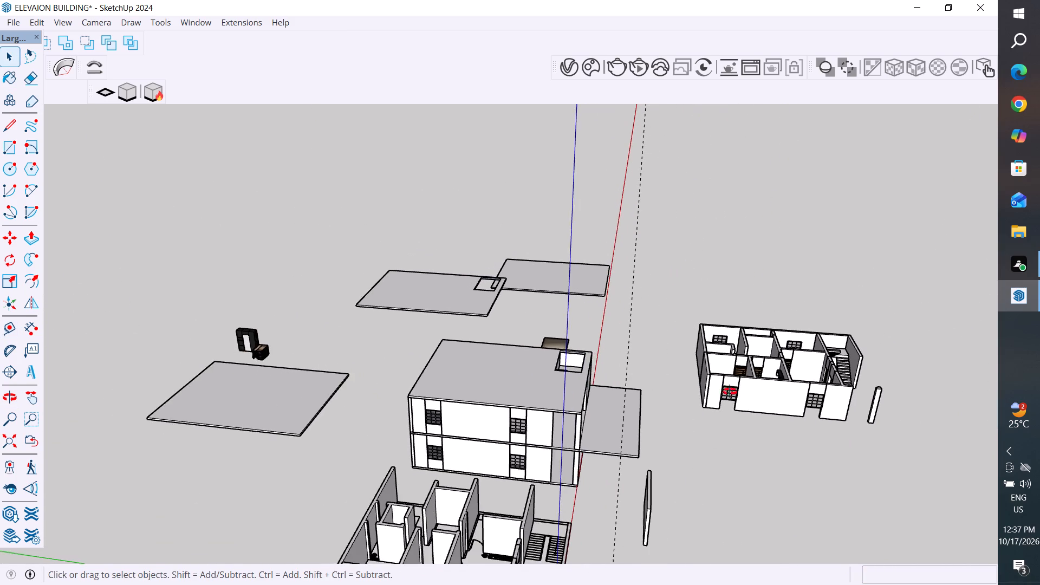
pyautogui.moveTo(730, 392); pyautogui.dragTo(727, 514, button='middle')
pyautogui.scroll(5, 661, 516)
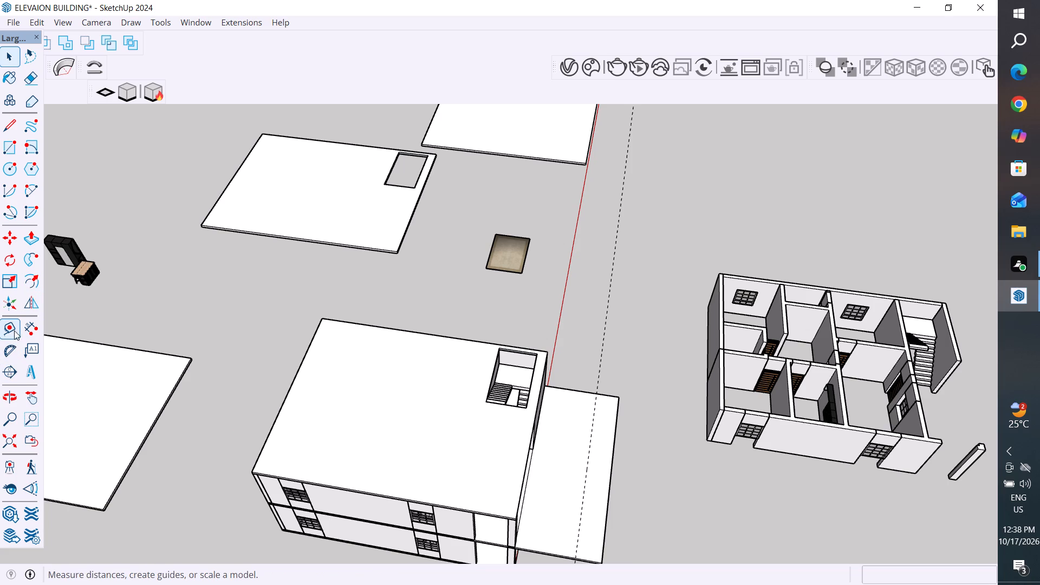
pyautogui.click(36, 185)
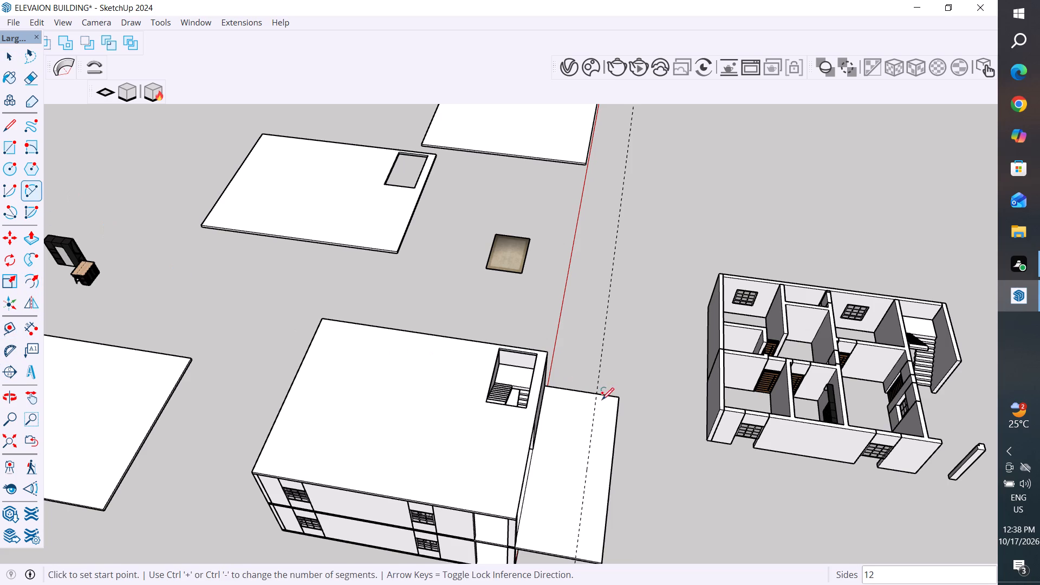
pyautogui.scroll(2, 607, 420)
pyautogui.scroll(1, 638, 451)
pyautogui.moveTo(635, 450); pyautogui.dragTo(589, 389, button='middle')
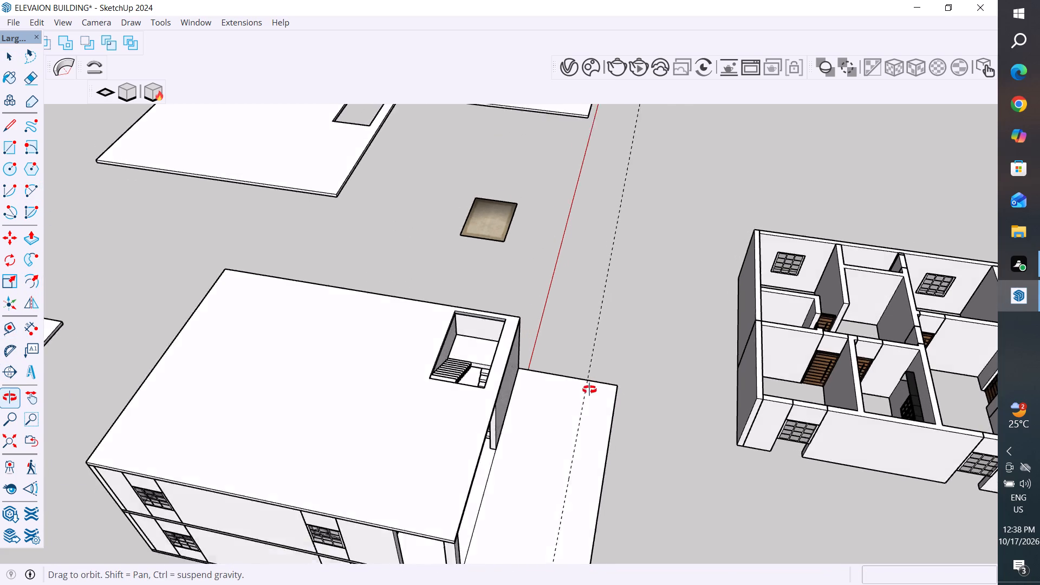
pyautogui.moveTo(589, 389); pyautogui.dragTo(588, 388, button='middle')
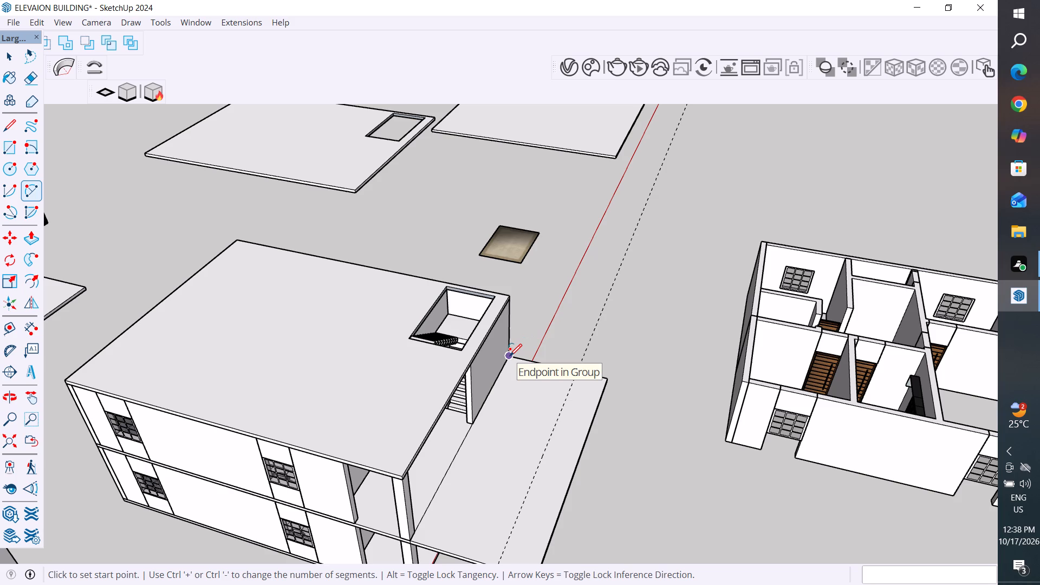
pyautogui.scroll(5, 510, 356)
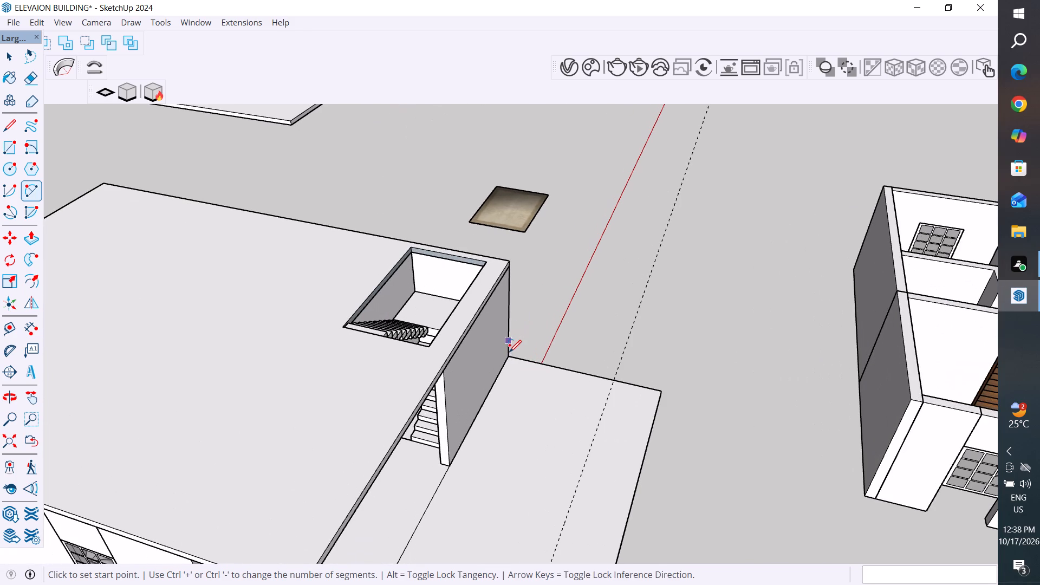
pyautogui.click(509, 355)
pyautogui.scroll(-4, 447, 479)
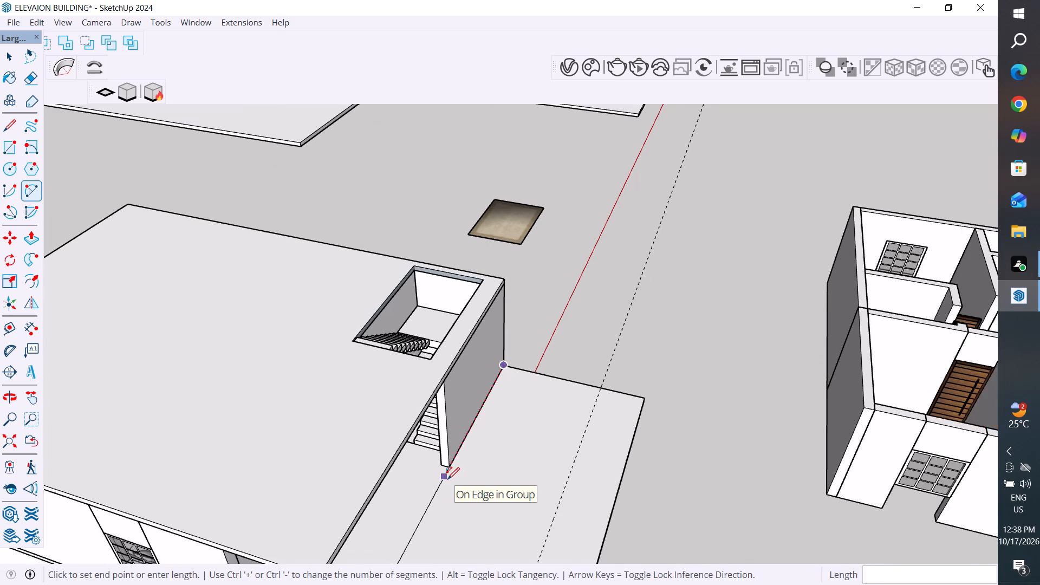
pyautogui.scroll(-3, 447, 479)
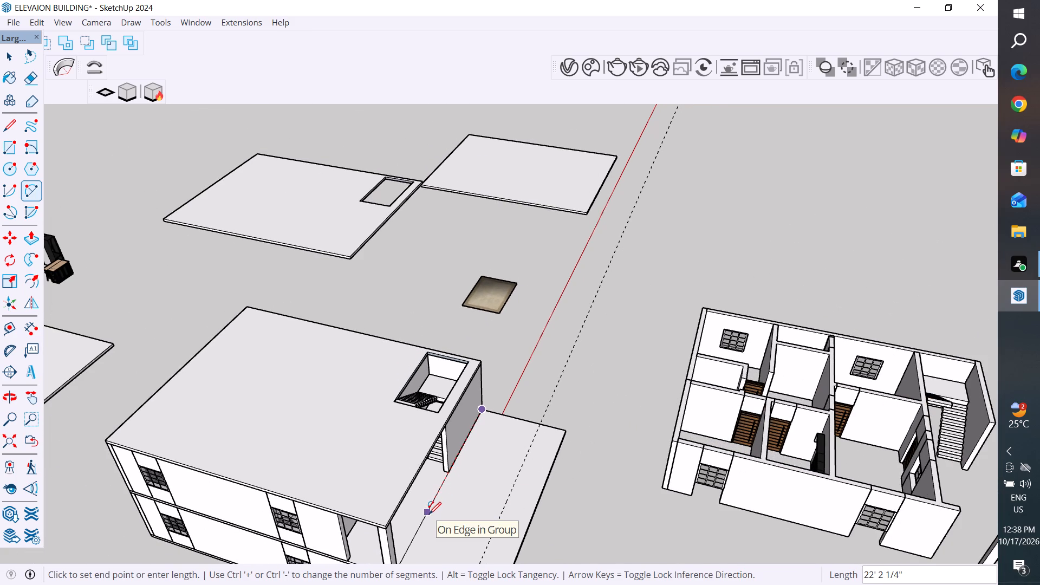
pyautogui.click(429, 514)
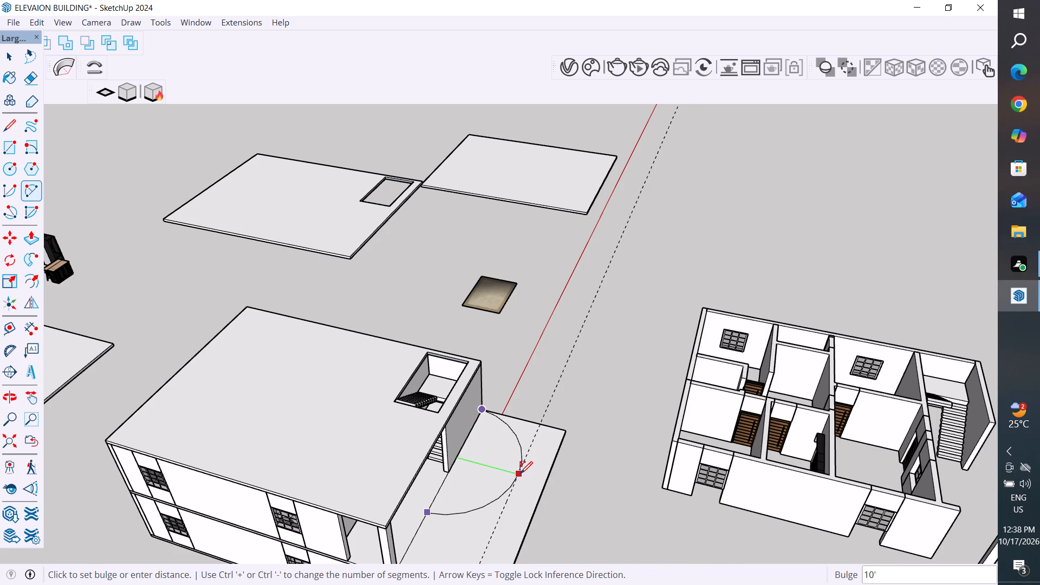
pyautogui.click(521, 473)
pyautogui.scroll(-3, 614, 411)
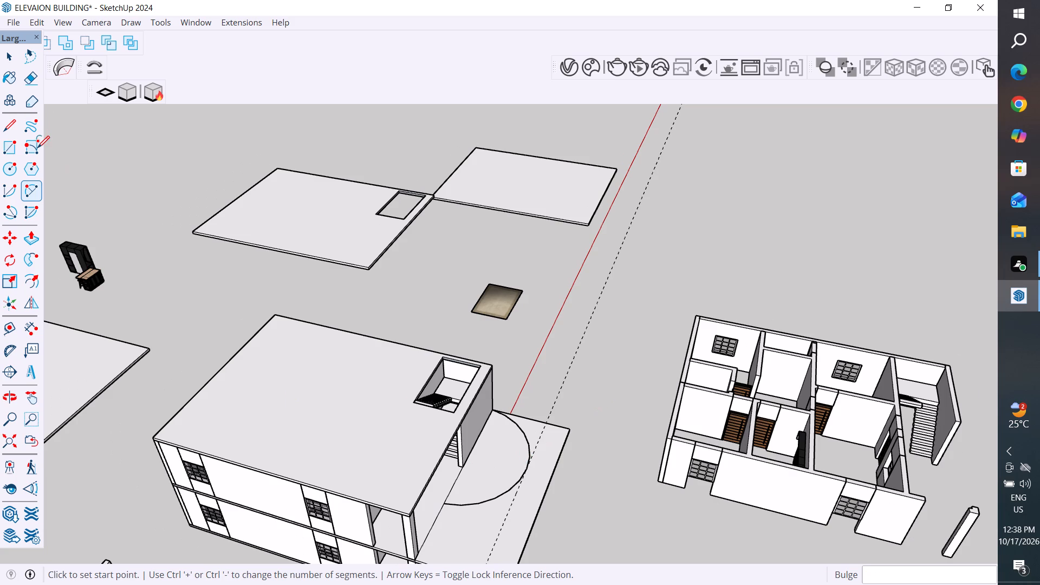
pyautogui.scroll(-3, 547, 303)
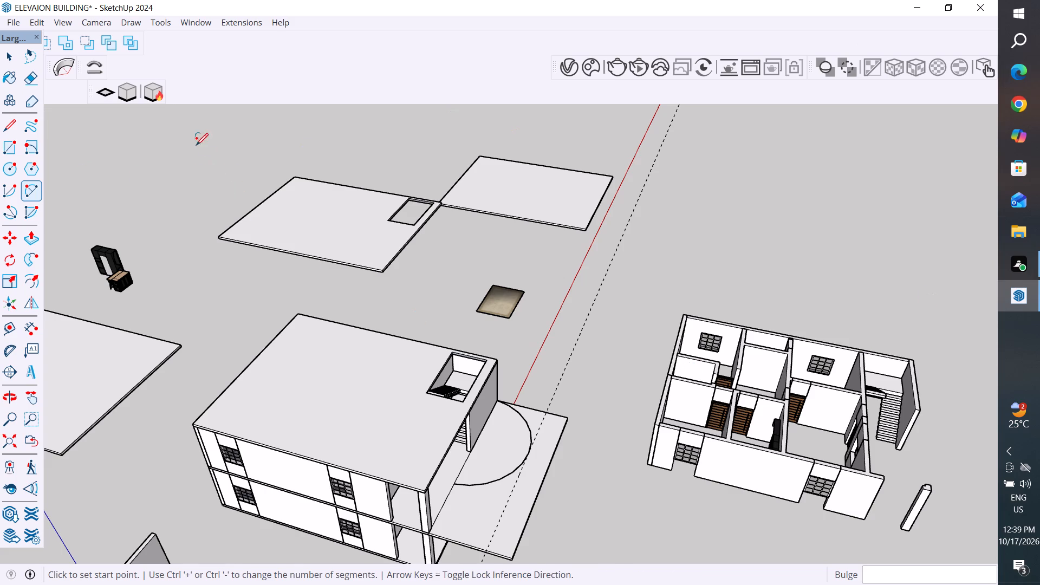
pyautogui.click(8, 54)
pyautogui.click(148, 141)
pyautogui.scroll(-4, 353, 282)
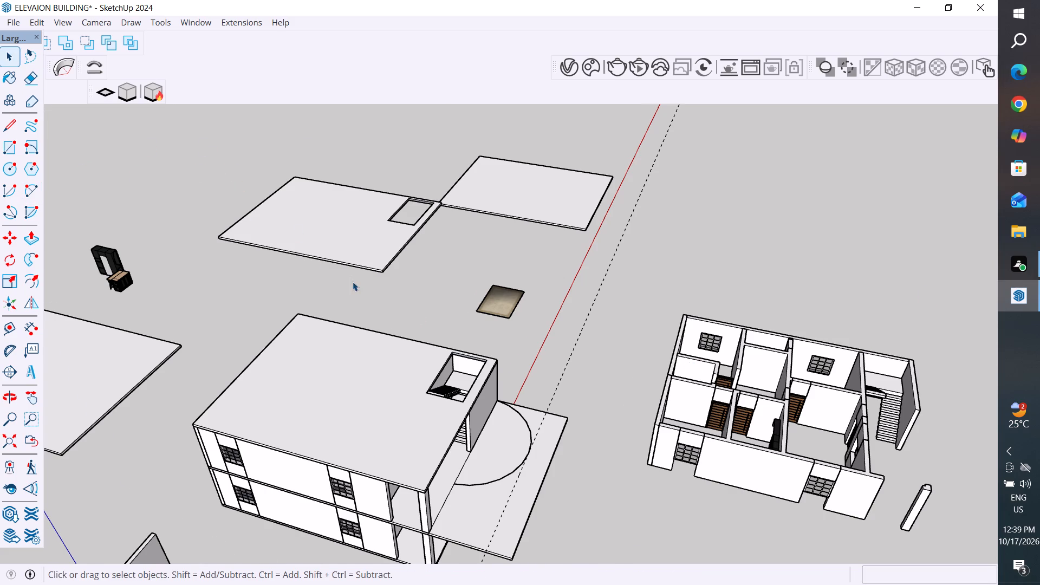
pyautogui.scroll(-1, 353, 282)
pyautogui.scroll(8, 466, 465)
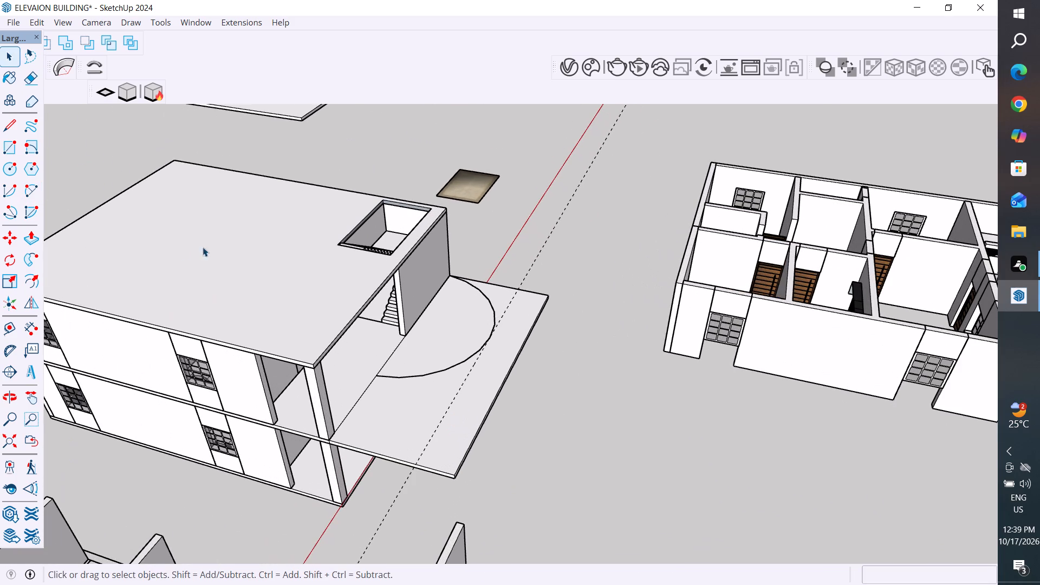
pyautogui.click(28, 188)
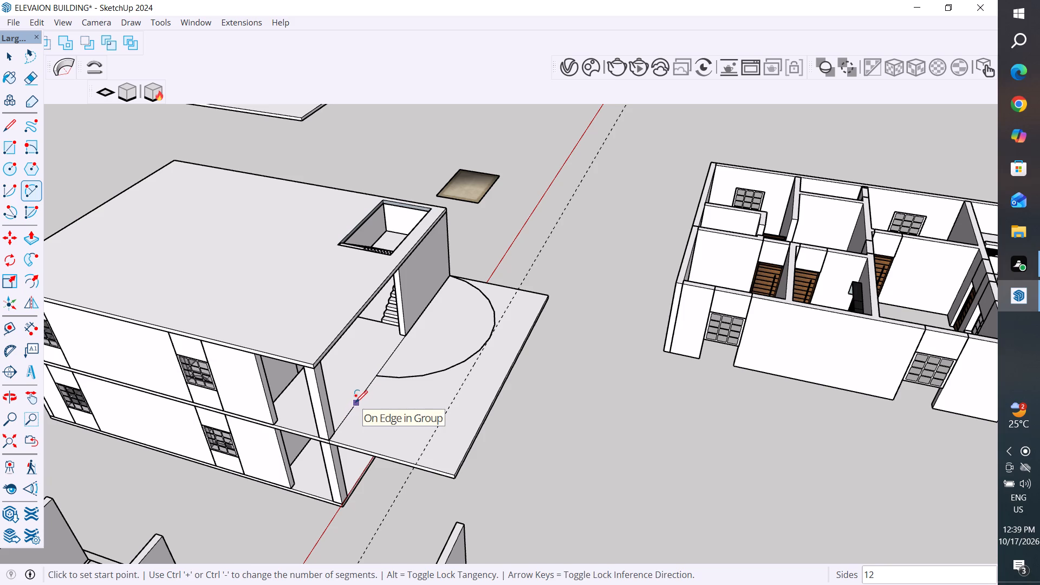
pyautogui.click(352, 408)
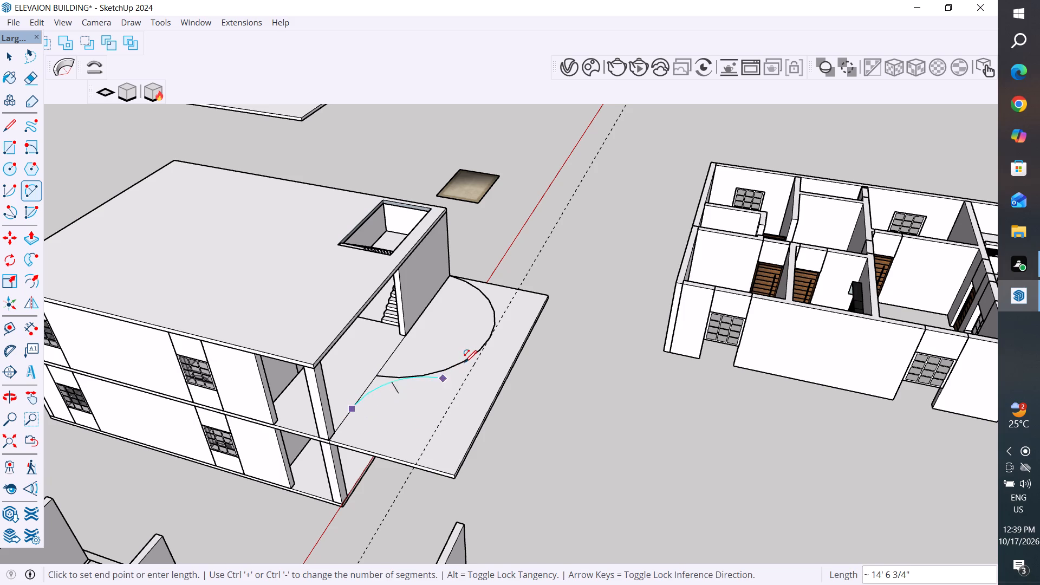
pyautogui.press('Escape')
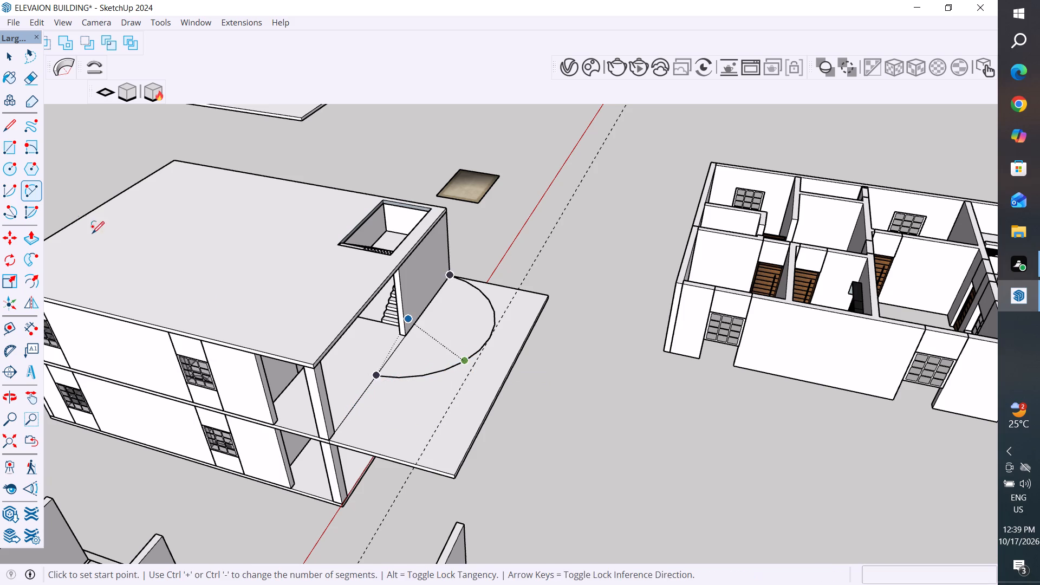
# Draw a two-point arc from the slab's near corner at the front column to the existing arc's outermost stretch, tangent there, bulging about 2' 7".
pyautogui.click(29, 191)
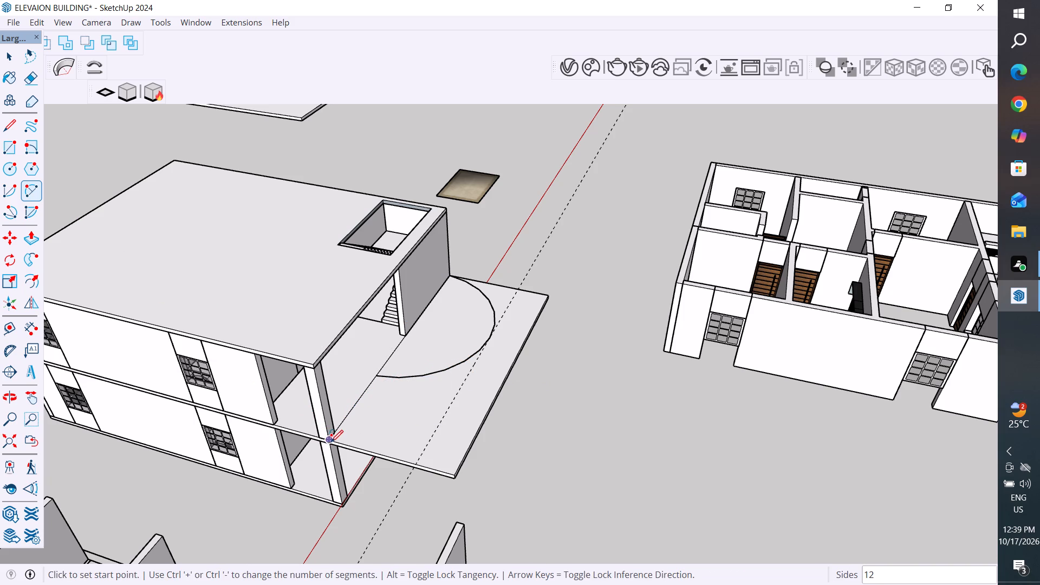
pyautogui.click(329, 442)
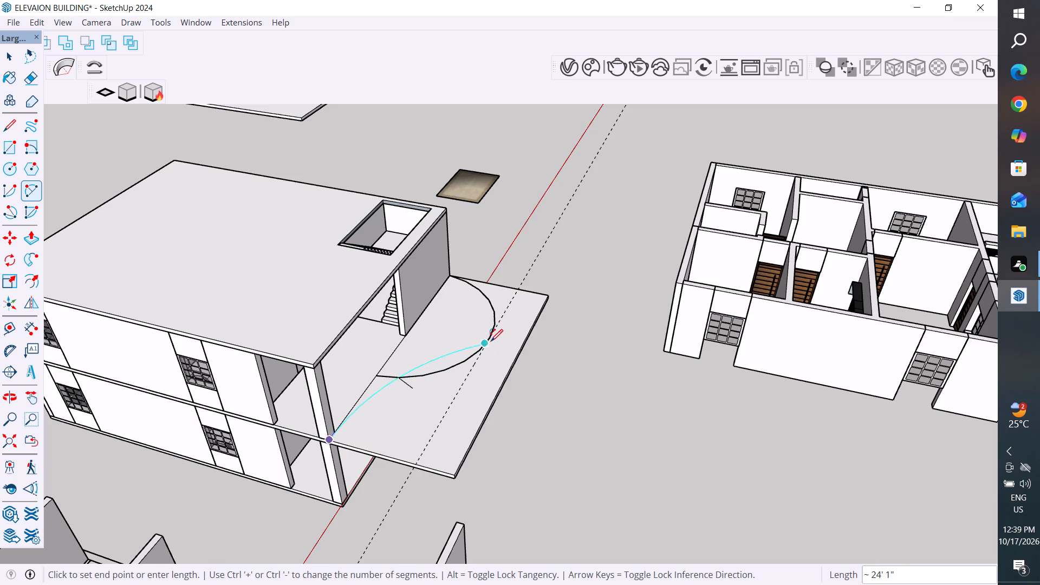
pyautogui.click(490, 341)
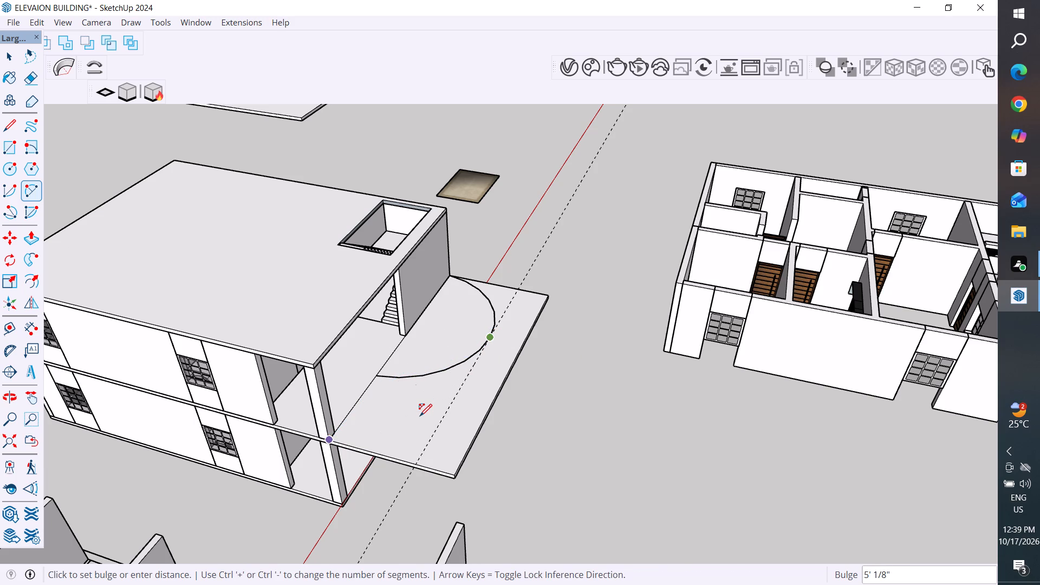
pyautogui.moveTo(428, 433); pyautogui.dragTo(508, 382, button='middle')
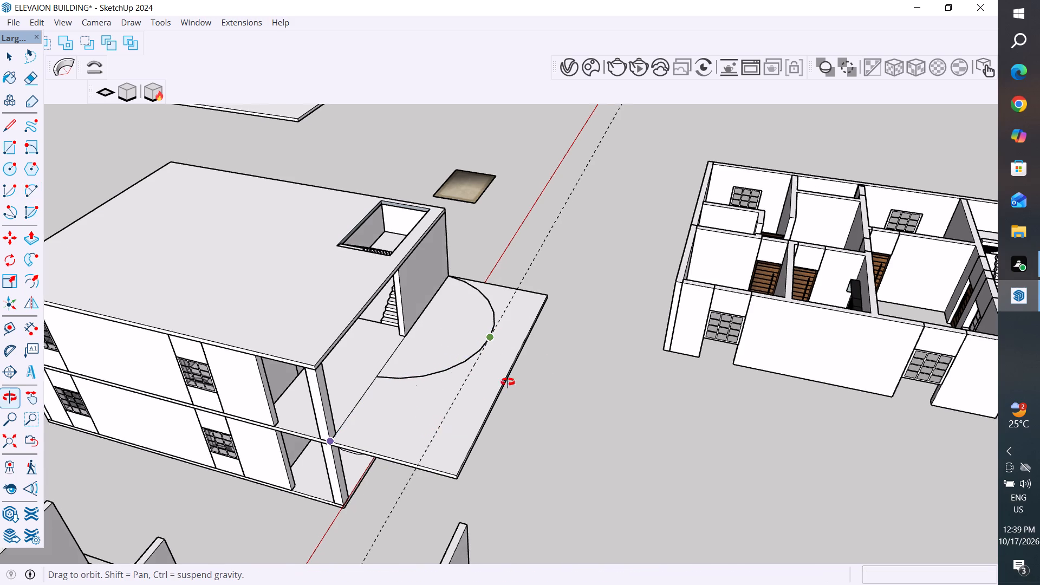
pyautogui.moveTo(508, 382); pyautogui.dragTo(607, 338, button='middle')
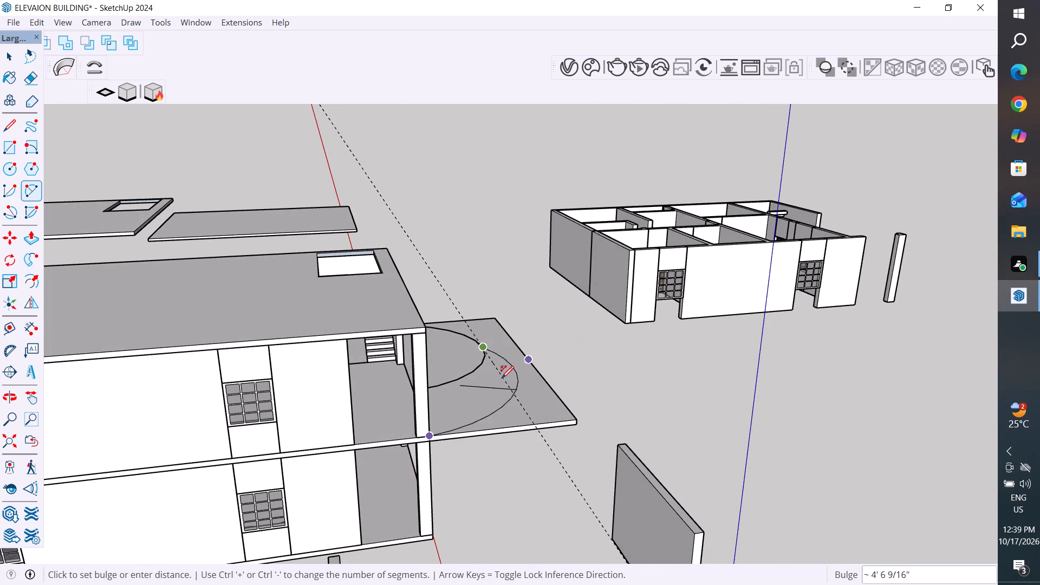
pyautogui.moveTo(496, 382); pyautogui.dragTo(492, 395, button='middle')
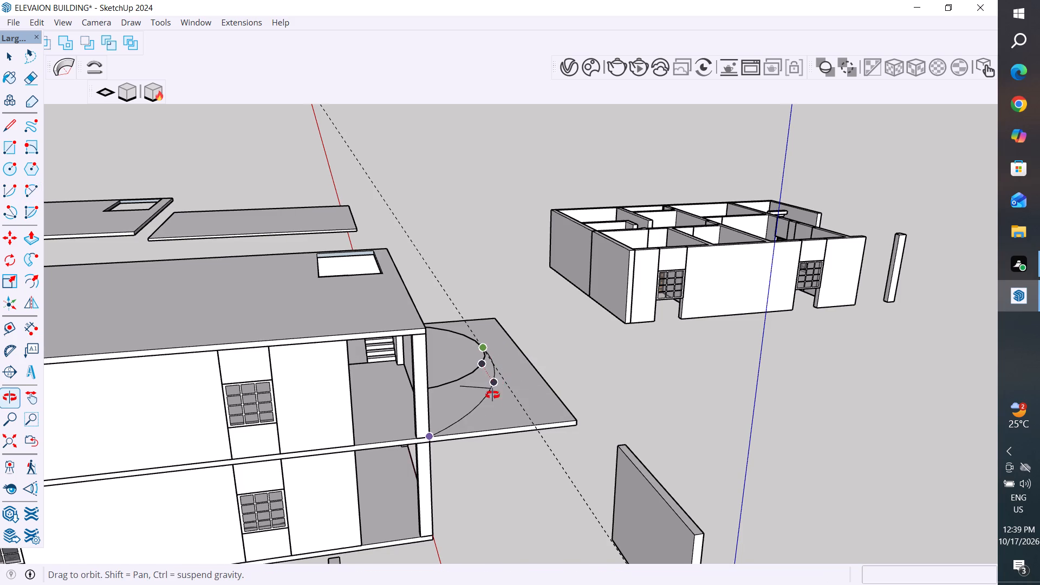
pyautogui.moveTo(492, 395); pyautogui.dragTo(415, 508, button='middle')
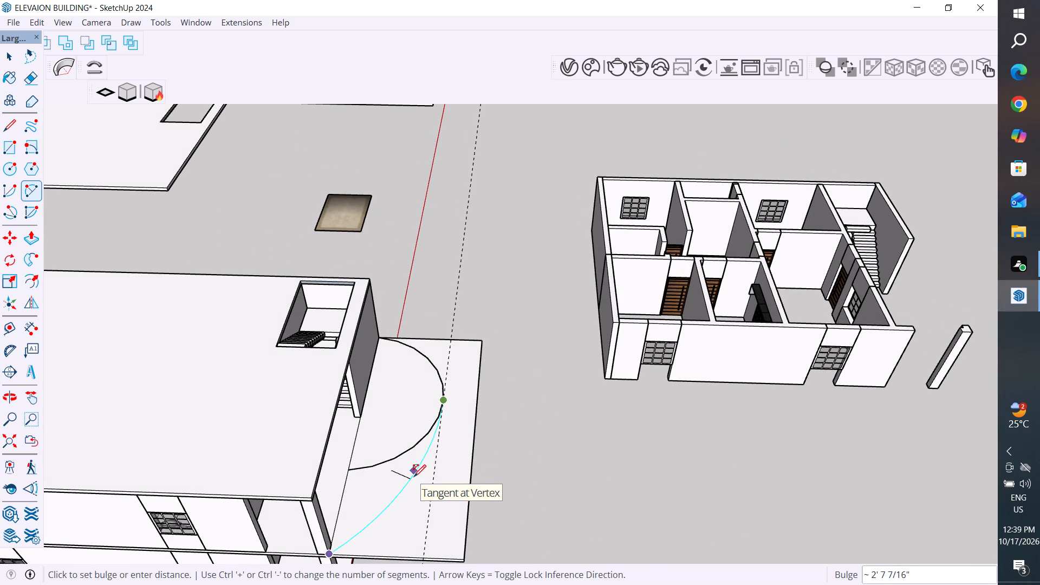
pyautogui.click(414, 477)
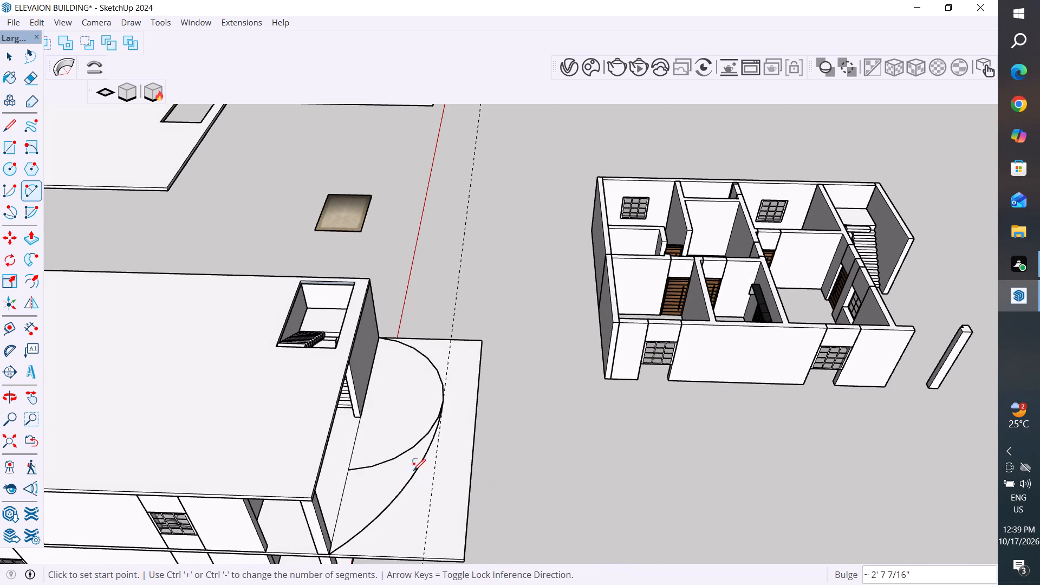
# Delete the inner leftover part of the first arc, between the tangent point and the building line.
pyautogui.click(9, 58)
pyautogui.click(212, 179)
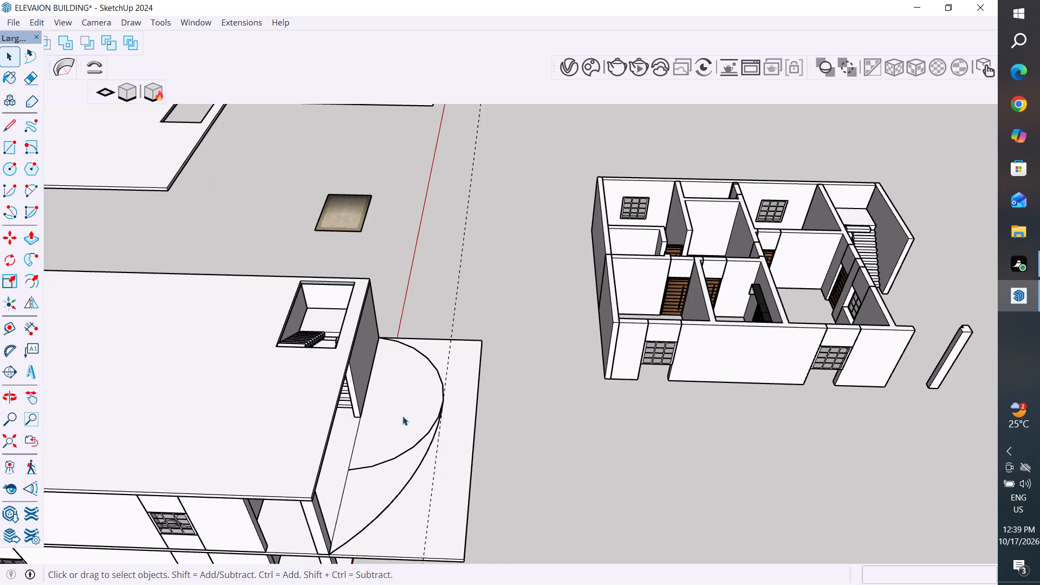
pyautogui.scroll(5, 431, 429)
pyautogui.click(431, 424)
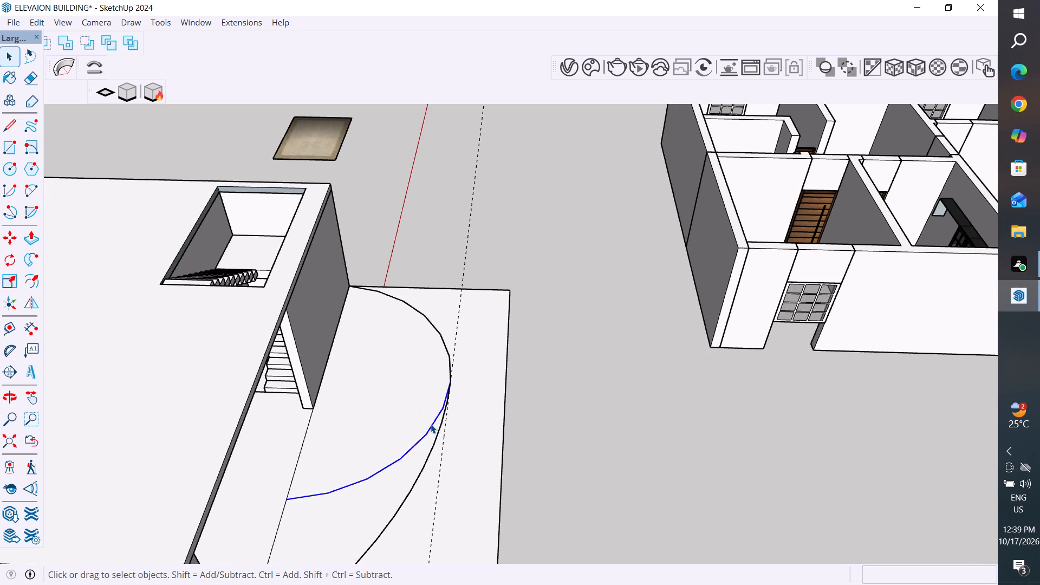
pyautogui.press('Delete')
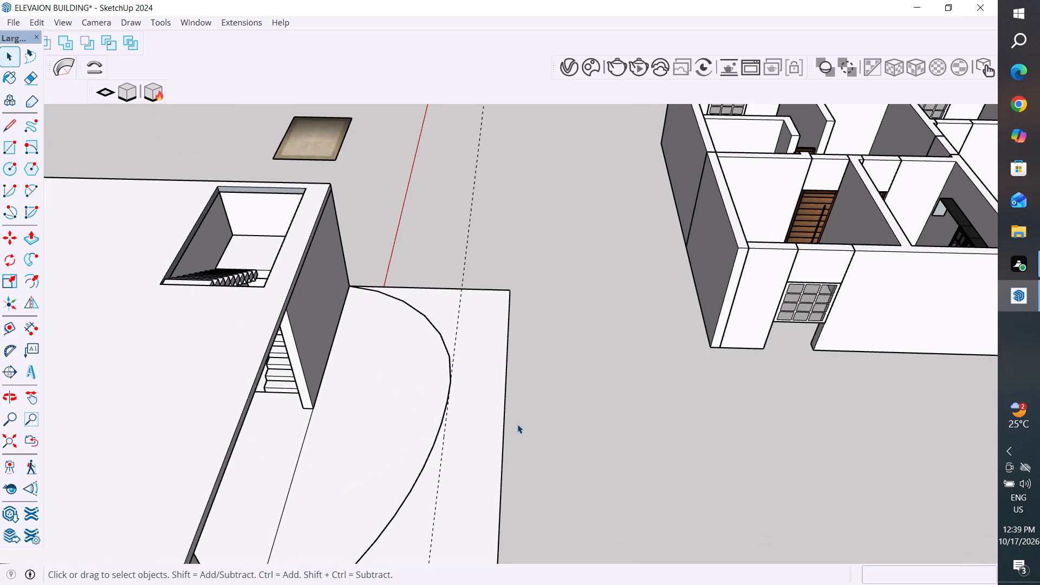
# Explode the ground-floor group that contains the projecting intermediate slab.
pyautogui.scroll(-5, 517, 424)
pyautogui.moveTo(521, 444); pyautogui.dragTo(471, 316, button='middle')
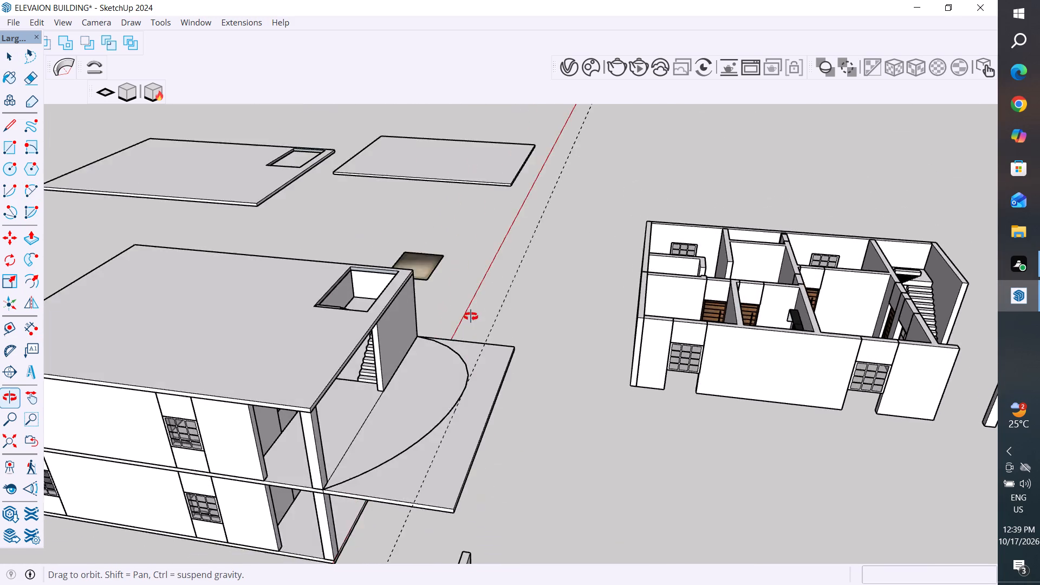
pyautogui.moveTo(471, 316); pyautogui.dragTo(471, 316, button='middle')
pyautogui.click(440, 448)
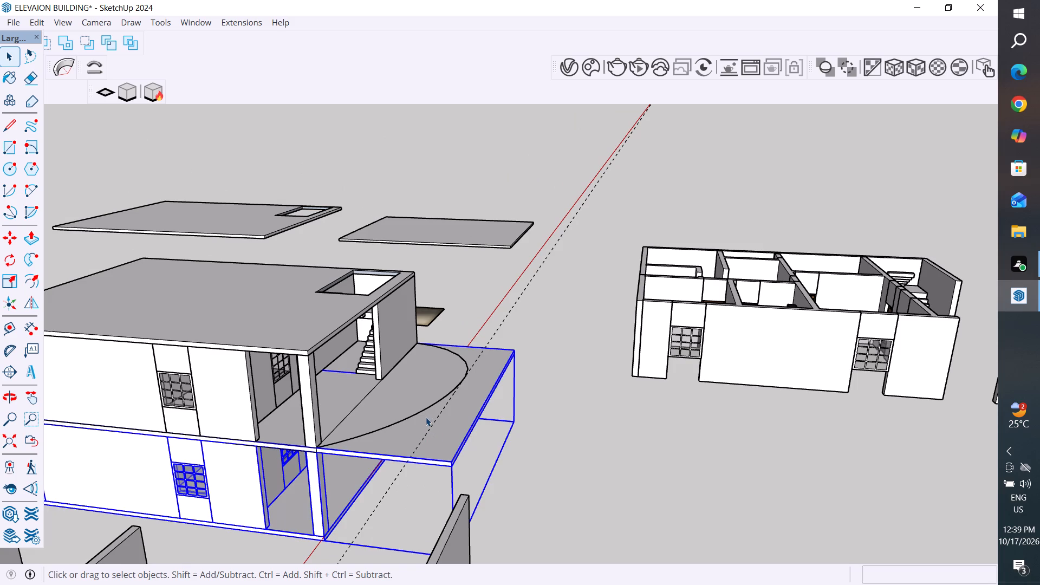
pyautogui.rightClick(445, 427)
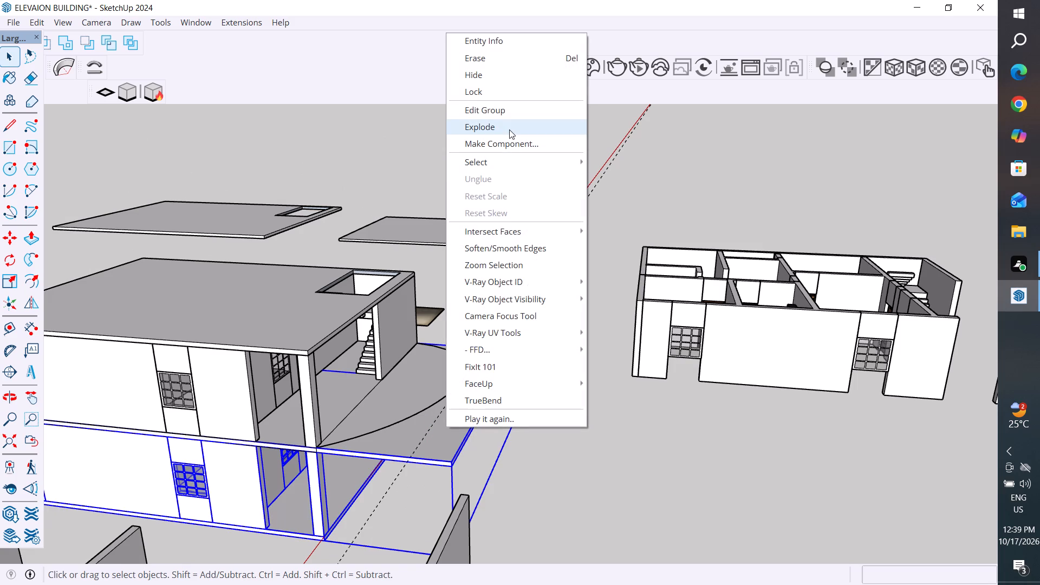
pyautogui.click(509, 129)
pyautogui.click(581, 262)
# Delete the dashed guide line running across the projecting slab.
pyautogui.scroll(-3, 557, 399)
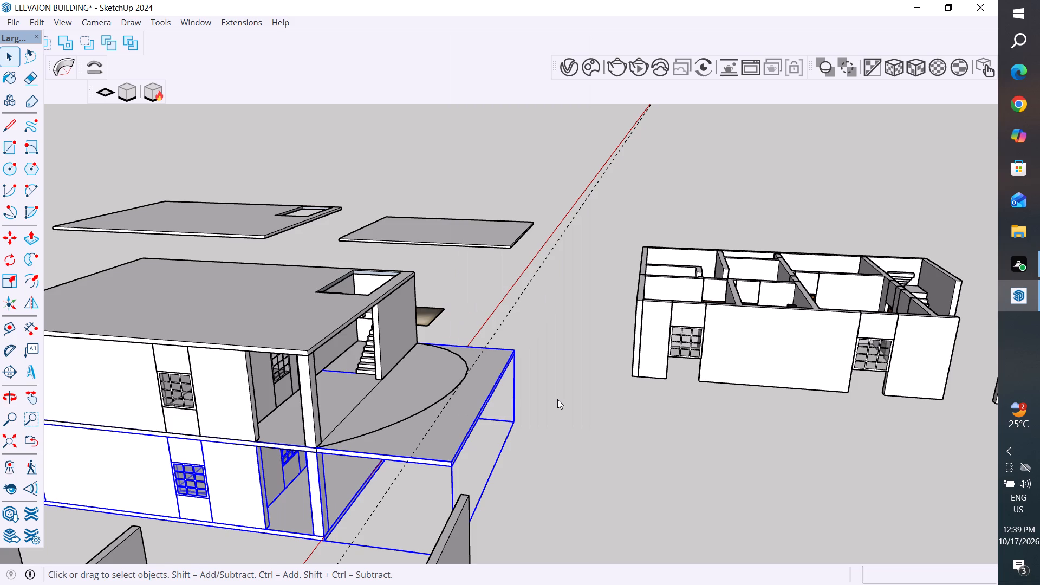
pyautogui.moveTo(580, 422); pyautogui.dragTo(601, 482, button='middle')
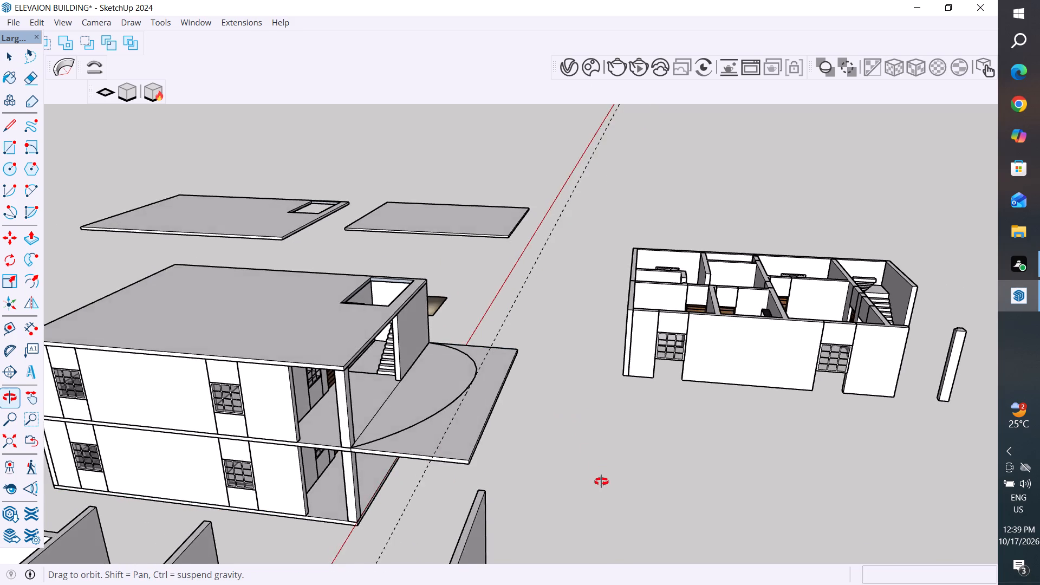
pyautogui.moveTo(601, 482); pyautogui.dragTo(602, 568, button='middle')
pyautogui.scroll(3, 473, 417)
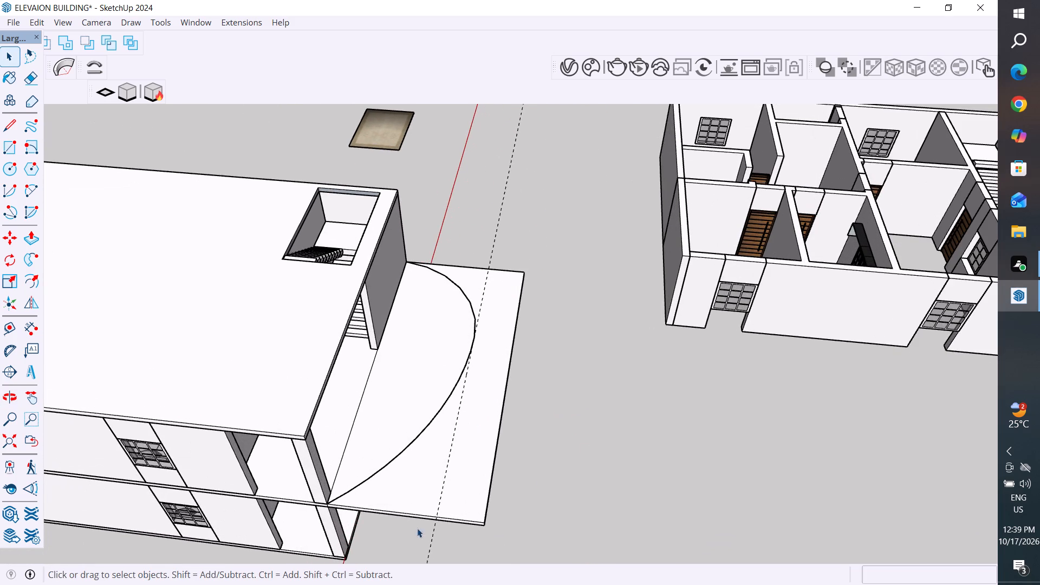
pyautogui.click(431, 545)
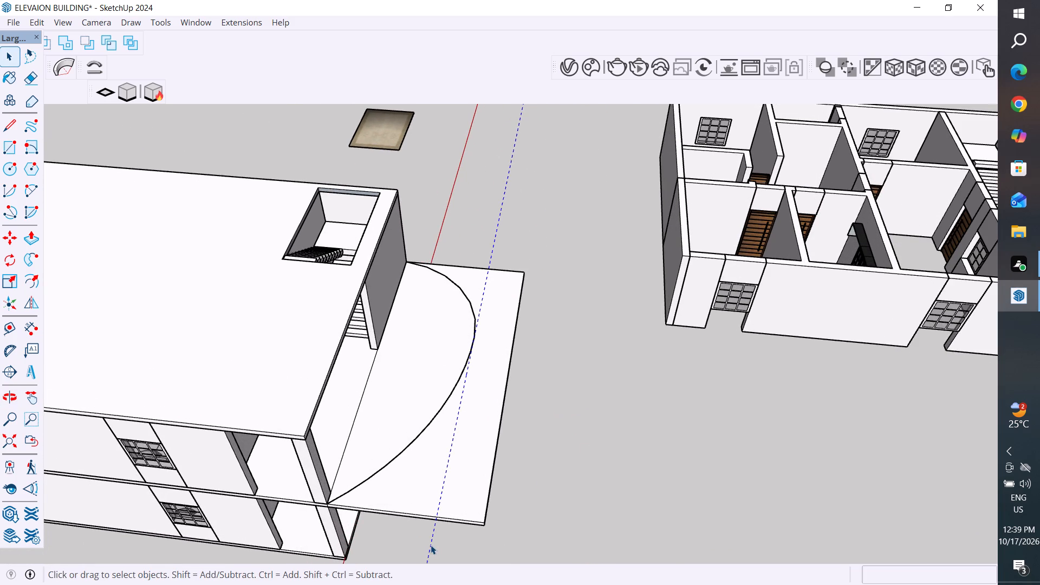
pyautogui.press('Delete')
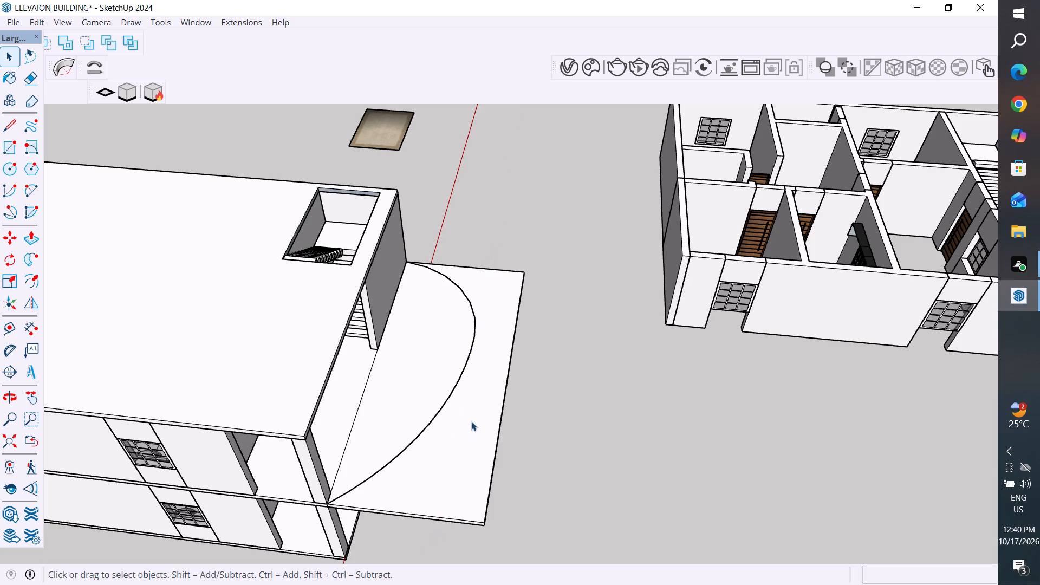
# Explode the intermediate slab's group and select the slab face outside the curved outline.
pyautogui.click(459, 350)
pyautogui.click(469, 354)
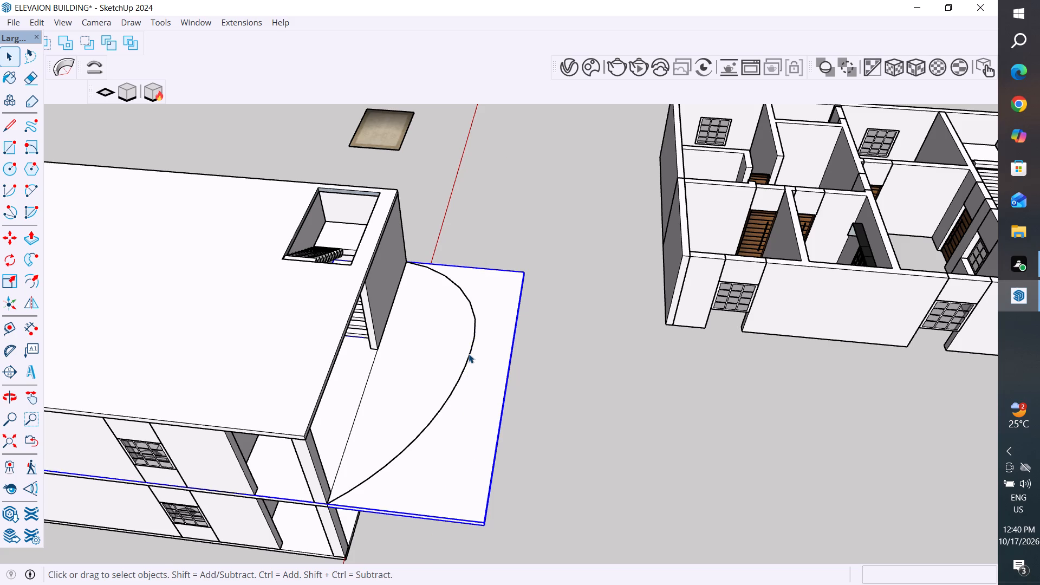
pyautogui.click(490, 359)
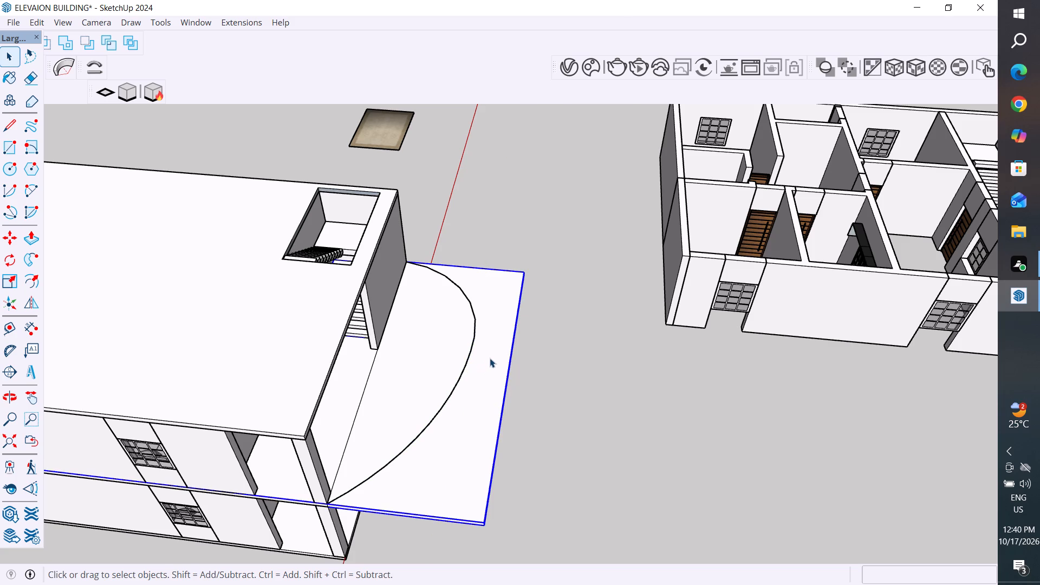
pyautogui.rightClick(490, 358)
pyautogui.click(556, 94)
pyautogui.click(470, 407)
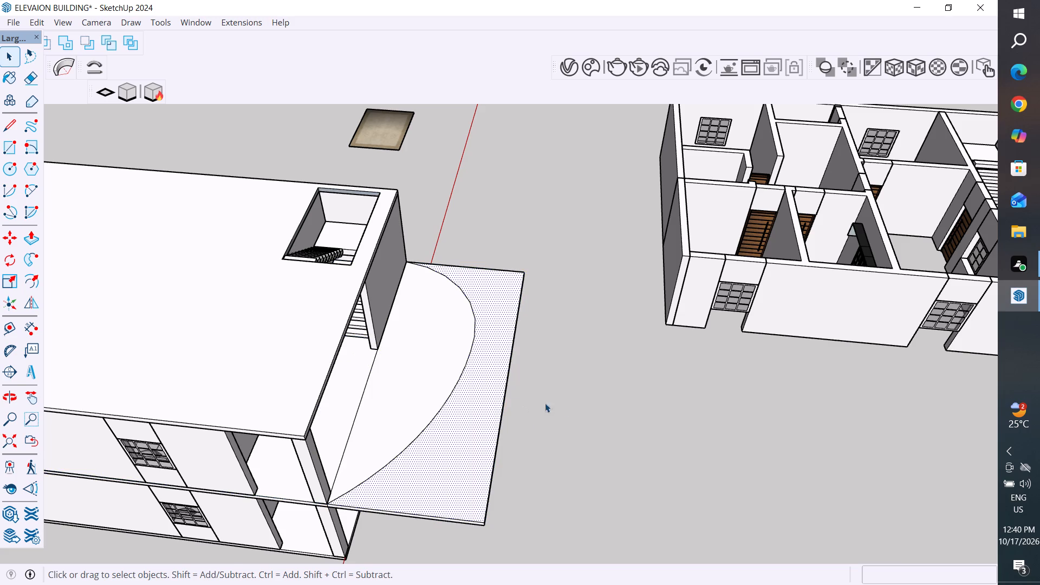
# Draw a small arc joining the curved outline to the slab's side edge near the front column, bulging about 5" inward.
pyautogui.moveTo(564, 404); pyautogui.dragTo(578, 401, button='middle')
pyautogui.scroll(1, 564, 404)
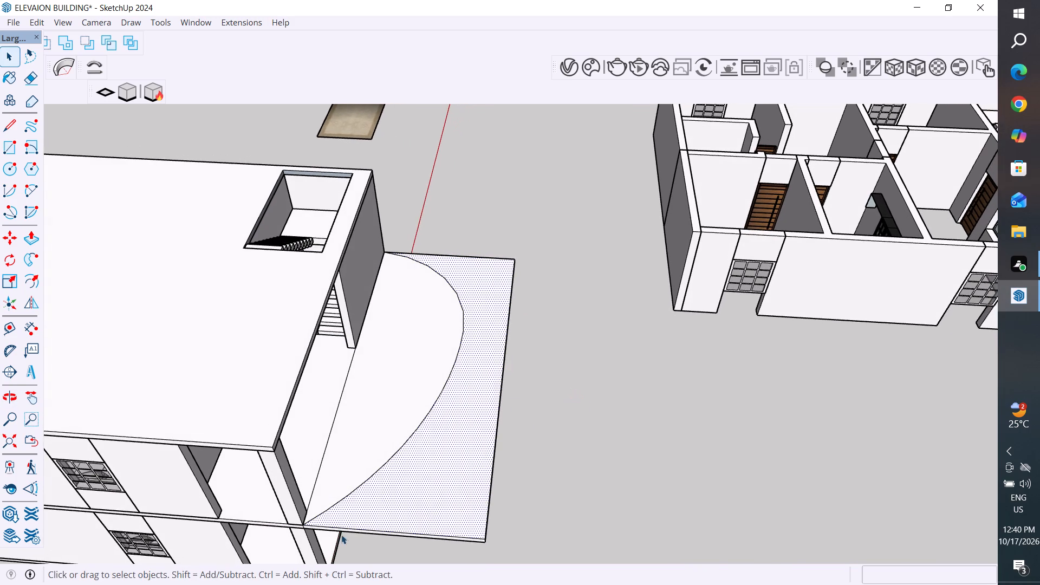
pyautogui.scroll(1, 322, 519)
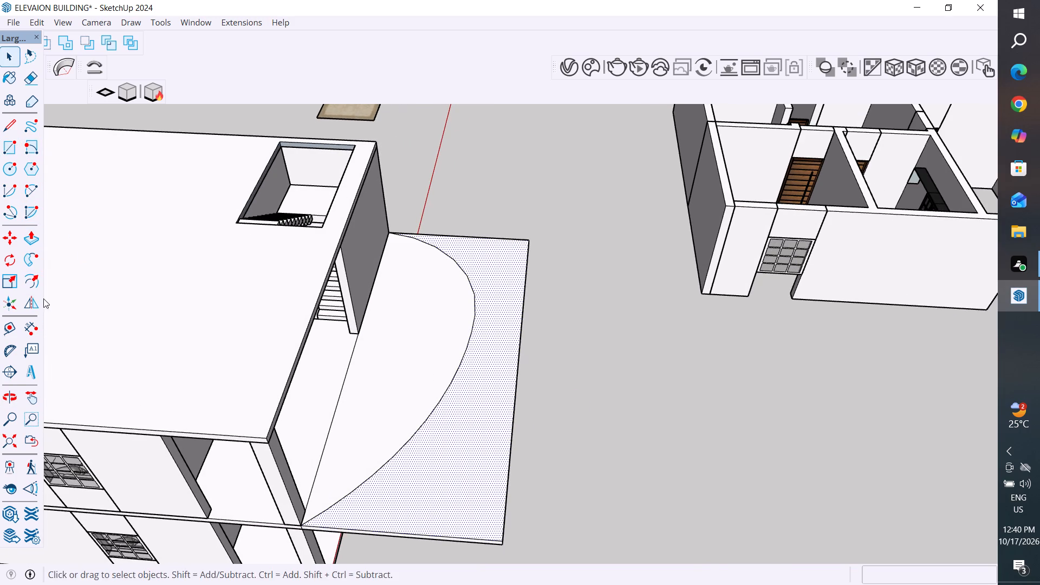
pyautogui.click(35, 192)
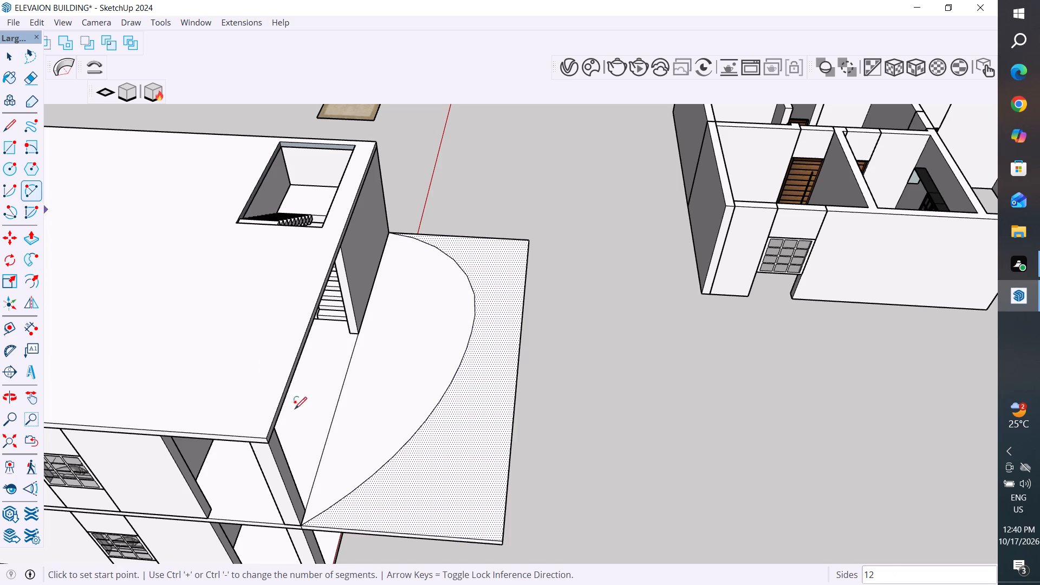
pyautogui.click(336, 505)
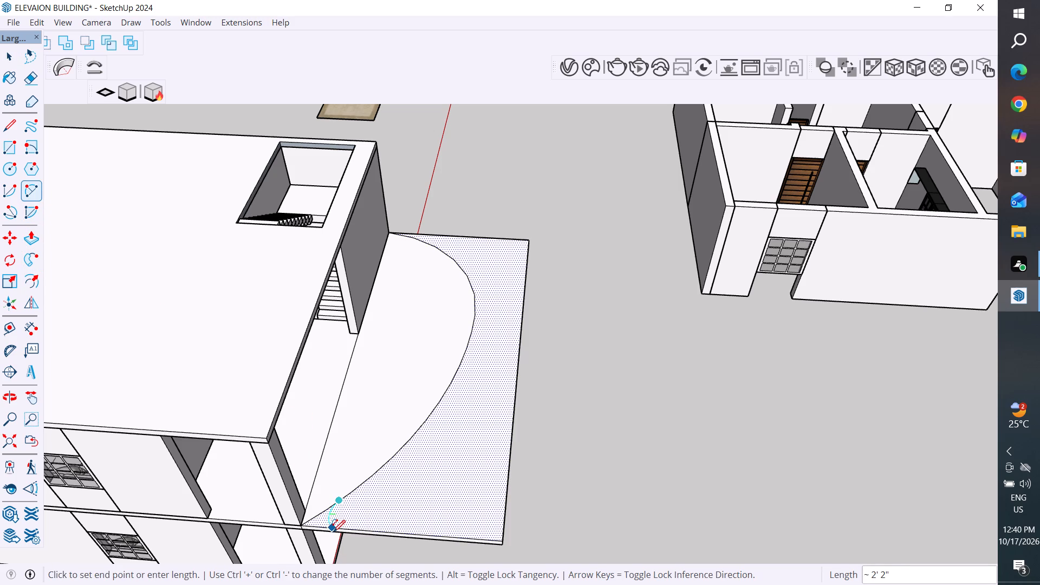
pyautogui.scroll(15, 333, 532)
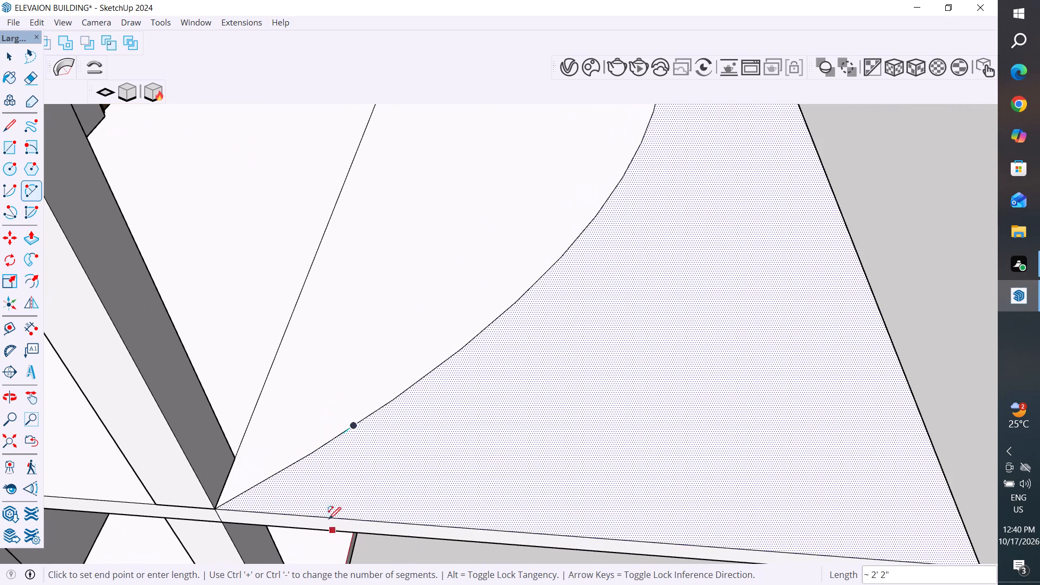
pyautogui.click(325, 519)
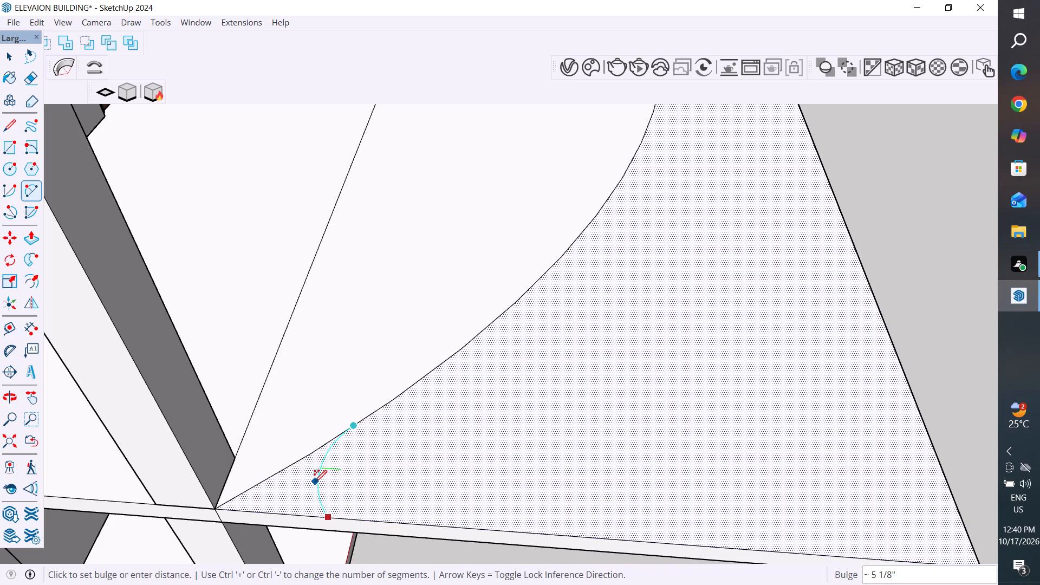
pyautogui.click(315, 482)
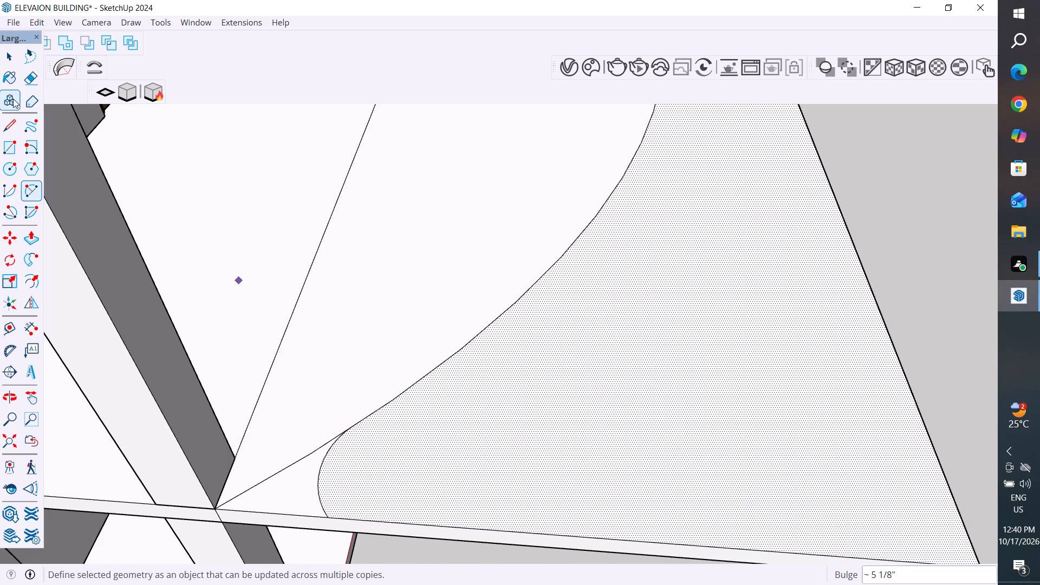
# Delete the leftover curve segment between the small arc and the column corner, and select the slab's outer face.
pyautogui.click(15, 59)
pyautogui.scroll(-10, 412, 474)
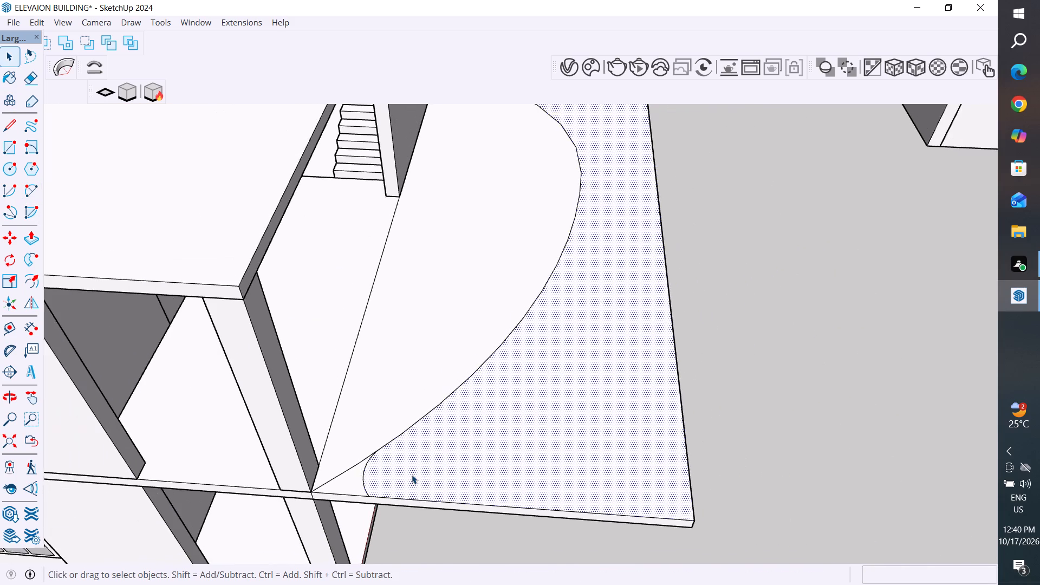
pyautogui.scroll(-4, 412, 474)
pyautogui.click(365, 473)
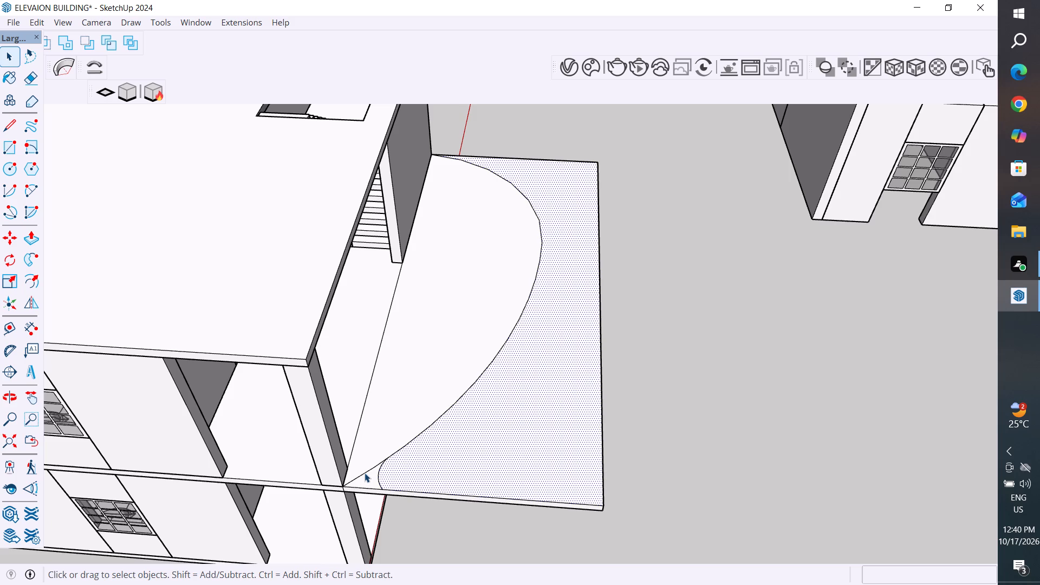
pyautogui.press('Delete')
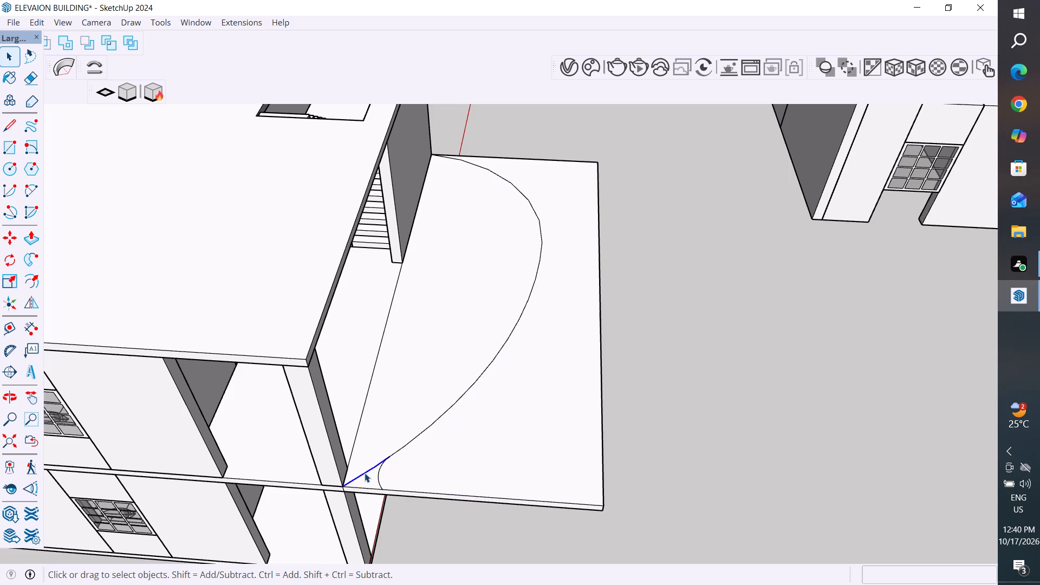
pyautogui.click(524, 446)
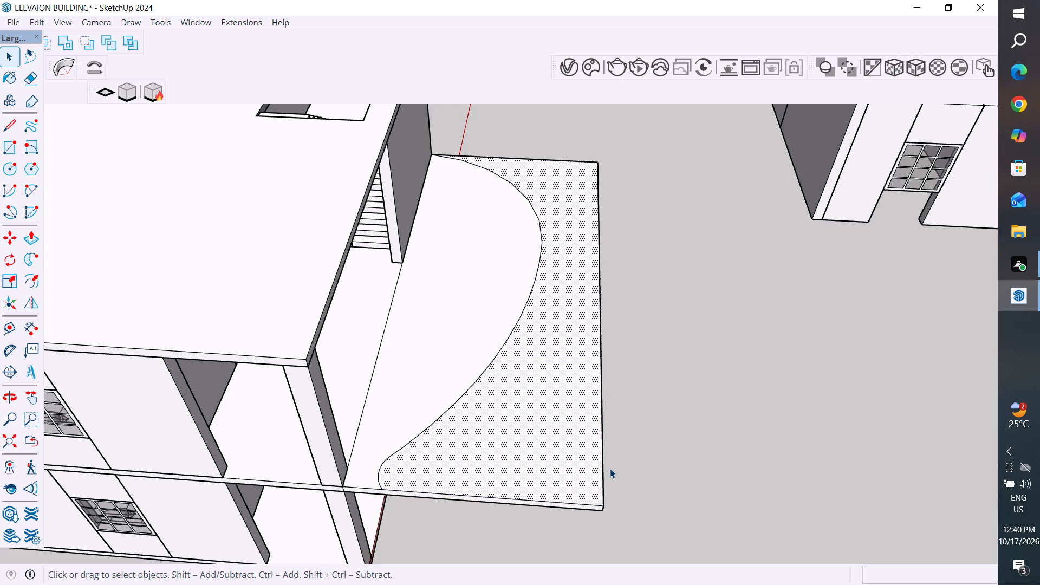
# Push the intermediate slab face outside the curved outline down 6" through the slab's thickness to cut away the excess.
pyautogui.scroll(-3, 610, 469)
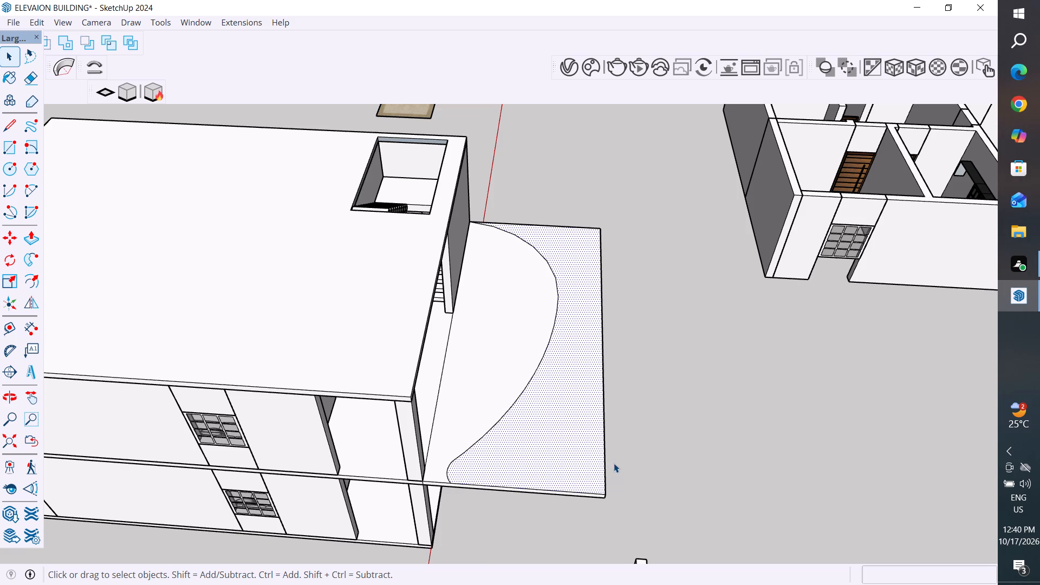
pyautogui.click(35, 242)
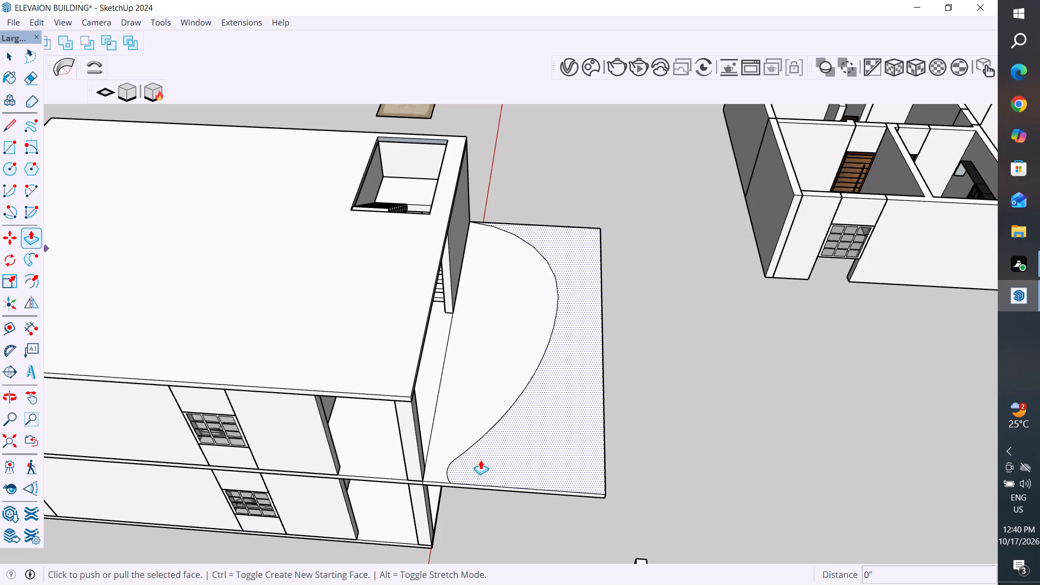
pyautogui.click(562, 461)
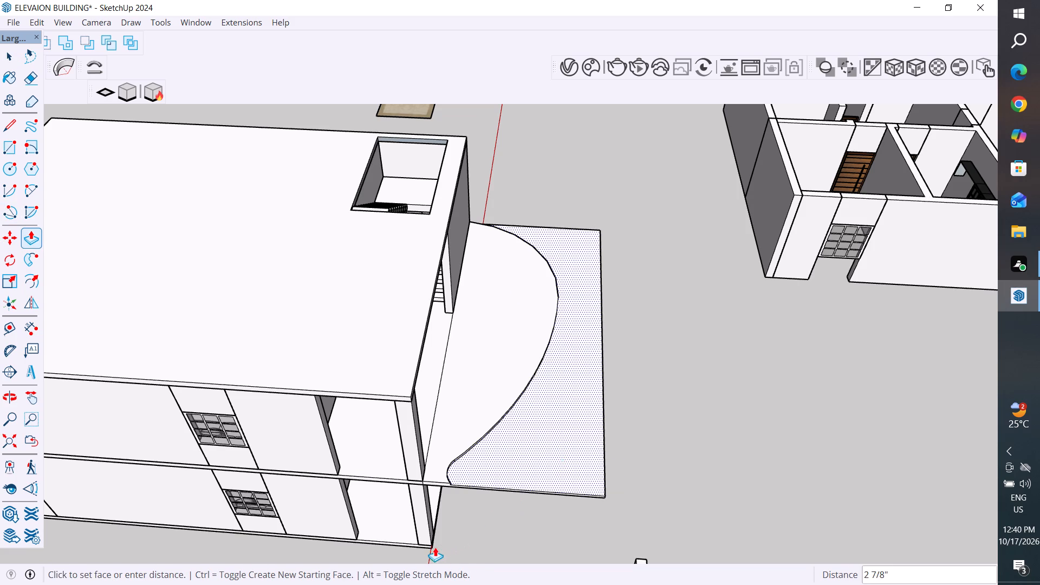
pyautogui.scroll(10, 426, 552)
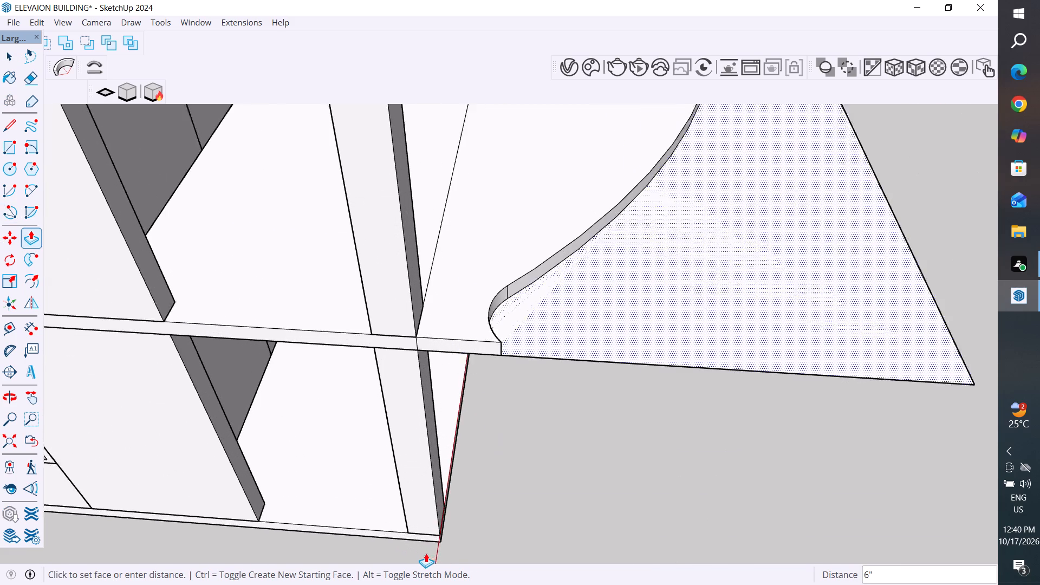
pyautogui.click(447, 538)
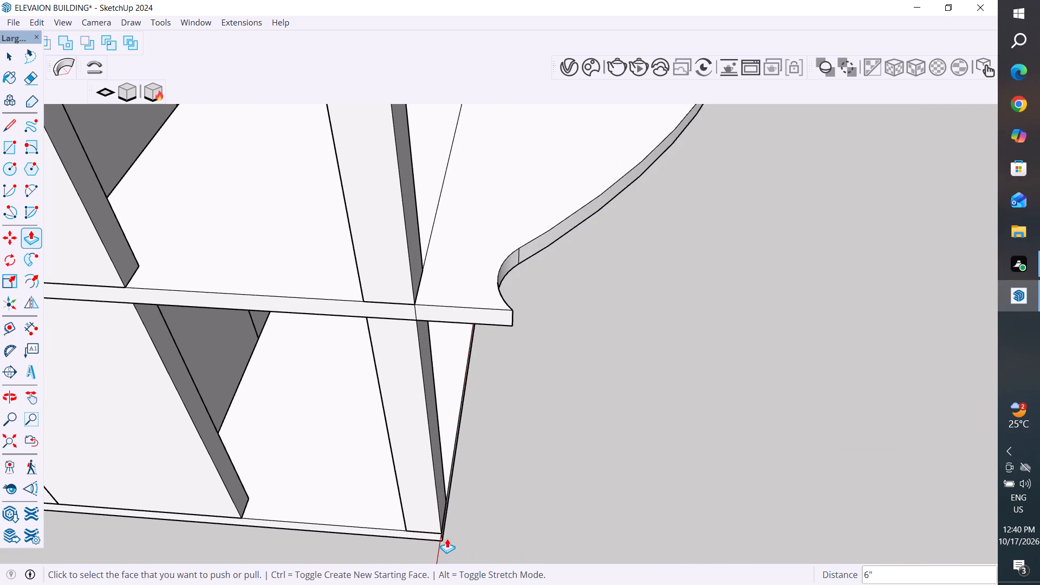
# Clear the selection and examine the intermediate slab's curved front projection from several angles around the building.
pyautogui.scroll(-17, 447, 538)
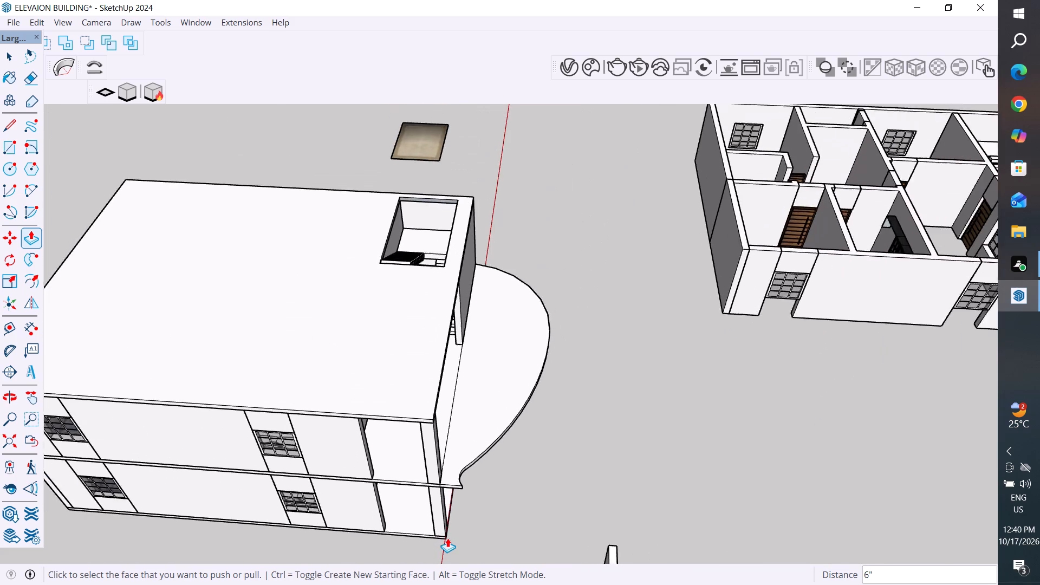
pyautogui.moveTo(535, 415); pyautogui.dragTo(265, 328, button='middle')
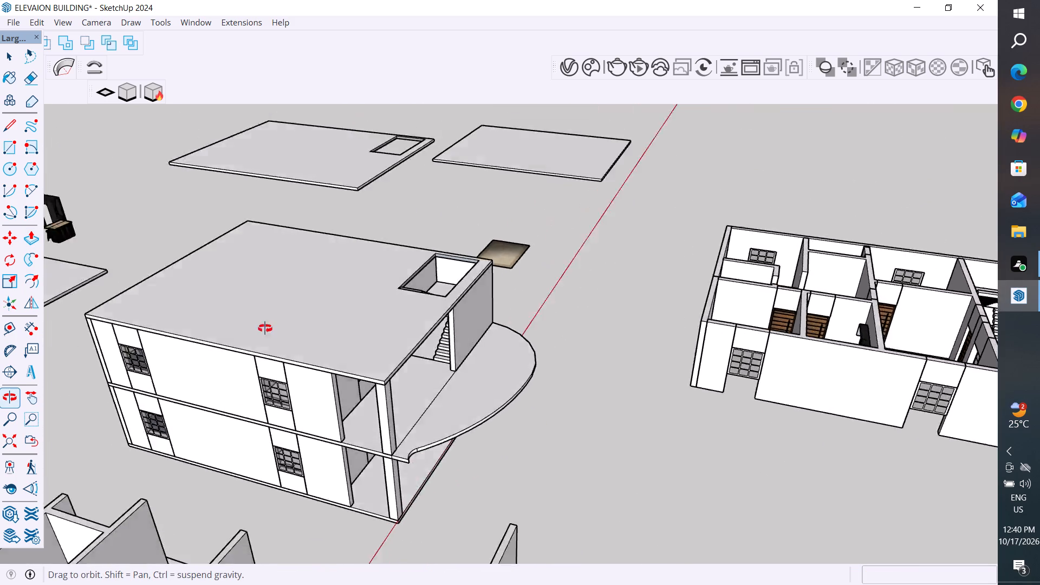
pyautogui.moveTo(265, 328); pyautogui.dragTo(32, 417, button='middle')
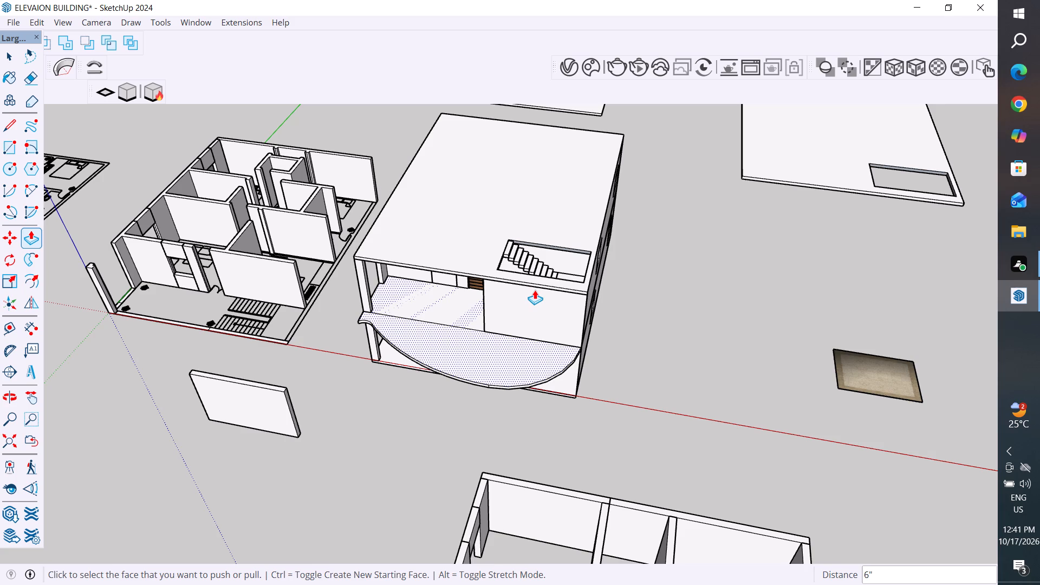
pyautogui.scroll(-2, 398, 339)
pyautogui.moveTo(395, 337); pyautogui.dragTo(440, 281, button='middle')
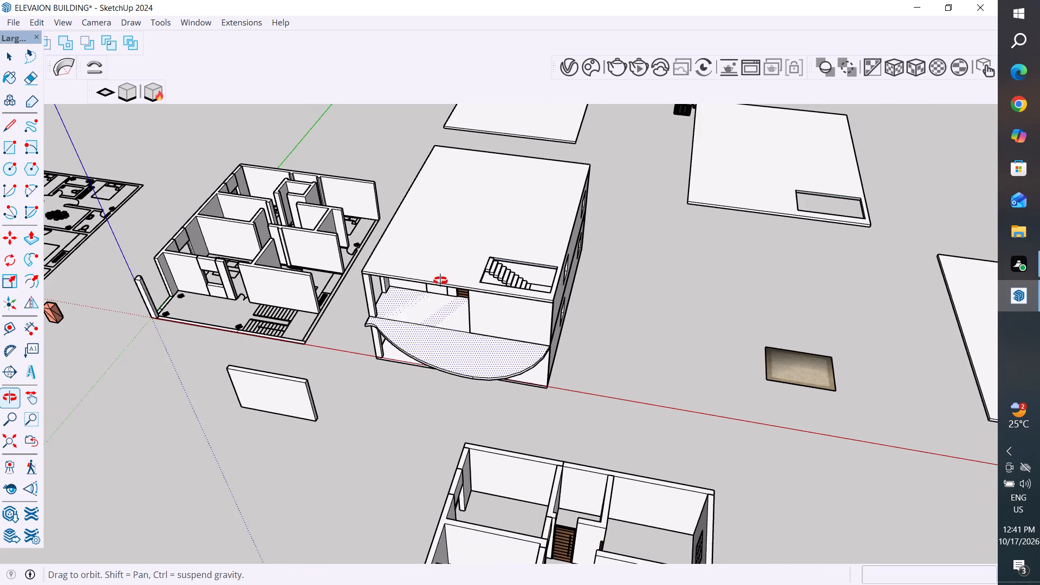
pyautogui.moveTo(440, 281); pyautogui.dragTo(454, 197, button='middle')
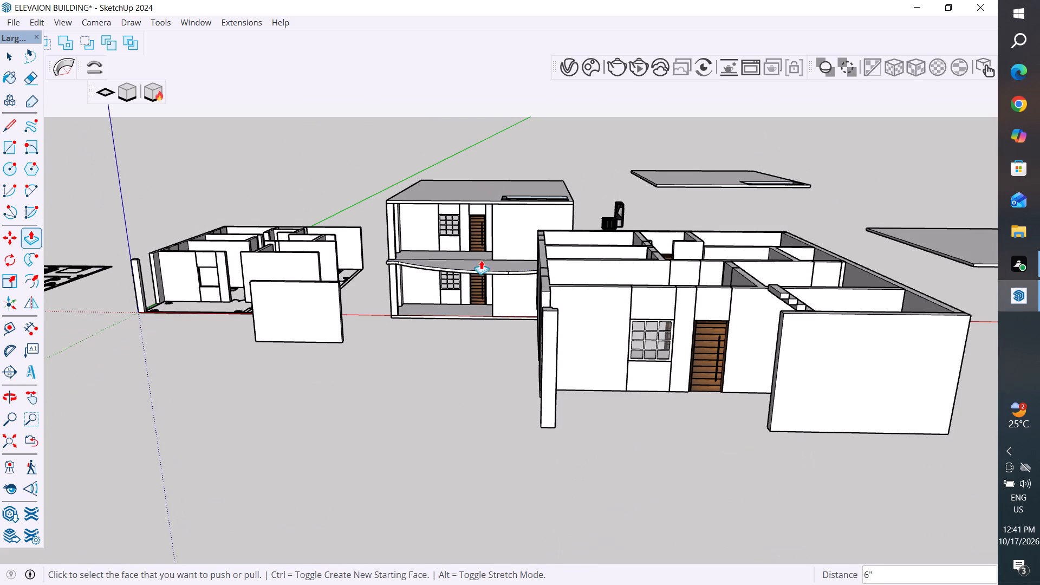
pyautogui.moveTo(482, 277); pyautogui.dragTo(541, 402, button='middle')
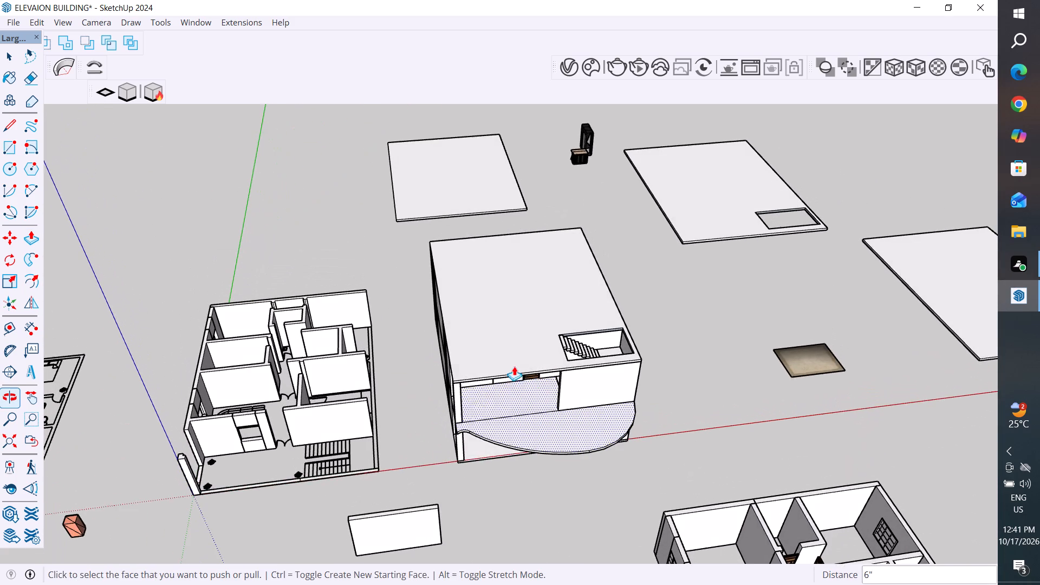
pyautogui.click(10, 56)
pyautogui.click(177, 213)
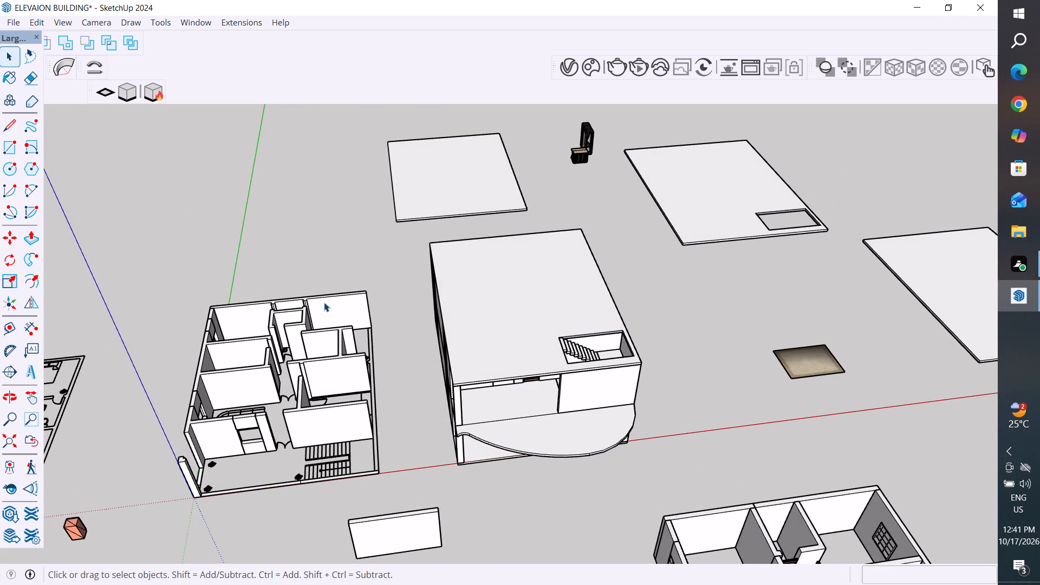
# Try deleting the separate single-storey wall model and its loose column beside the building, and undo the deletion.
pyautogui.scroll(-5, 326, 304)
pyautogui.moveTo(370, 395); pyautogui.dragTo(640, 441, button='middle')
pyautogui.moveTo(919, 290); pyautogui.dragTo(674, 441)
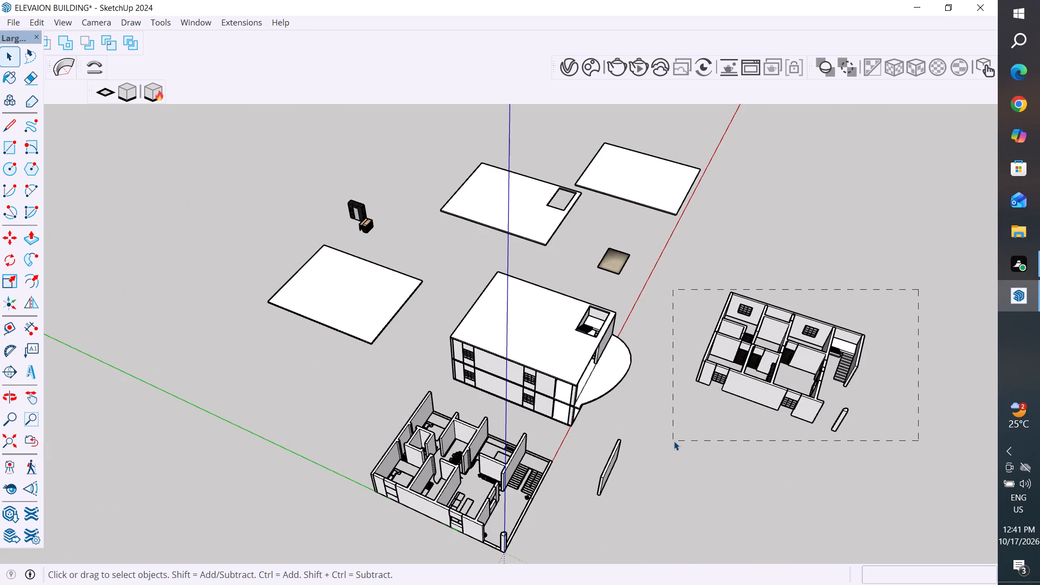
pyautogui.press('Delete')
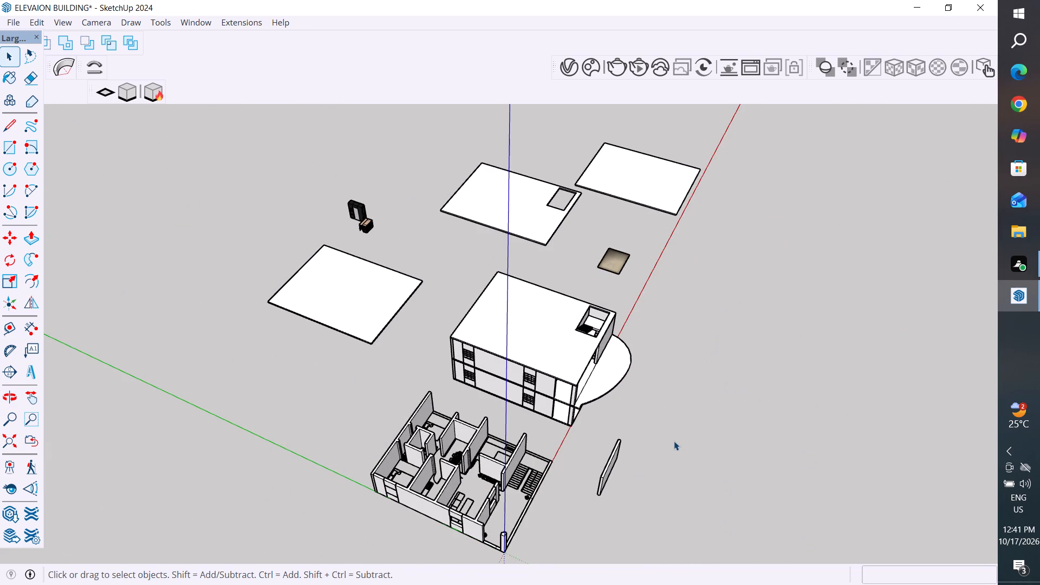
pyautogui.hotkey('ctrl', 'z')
# Move the separate single-storey wall model and its loose column about 200' 8" away, to open ground along the green axis.
pyautogui.moveTo(900, 307); pyautogui.dragTo(673, 448)
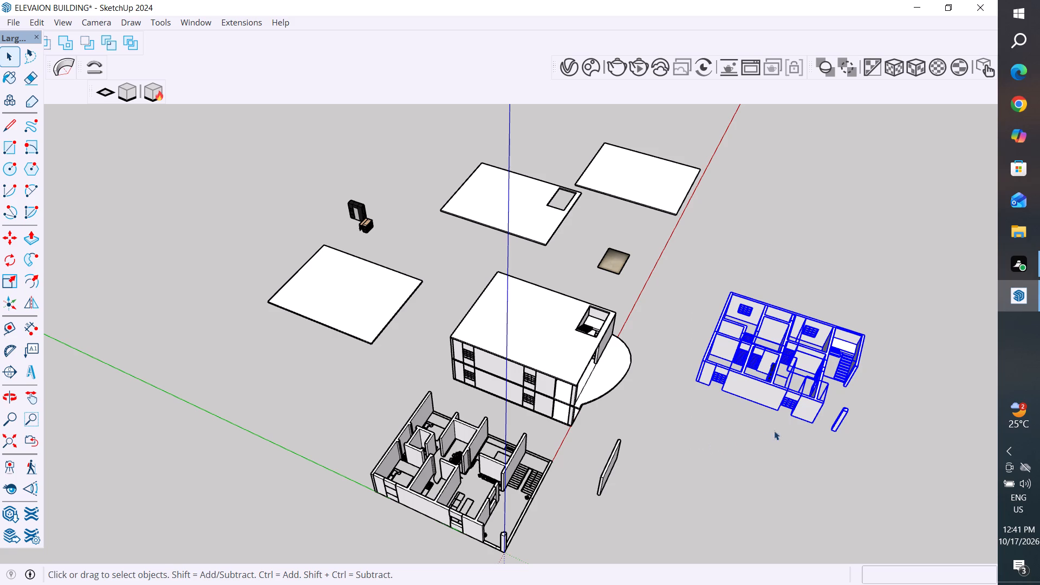
pyautogui.press('m')
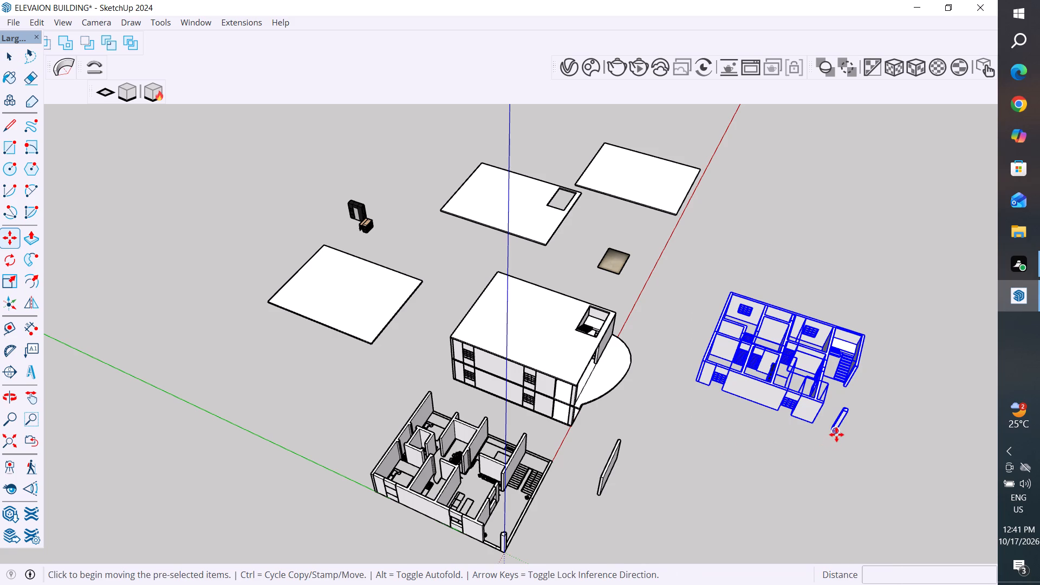
pyautogui.click(836, 434)
pyautogui.scroll(-2, 706, 441)
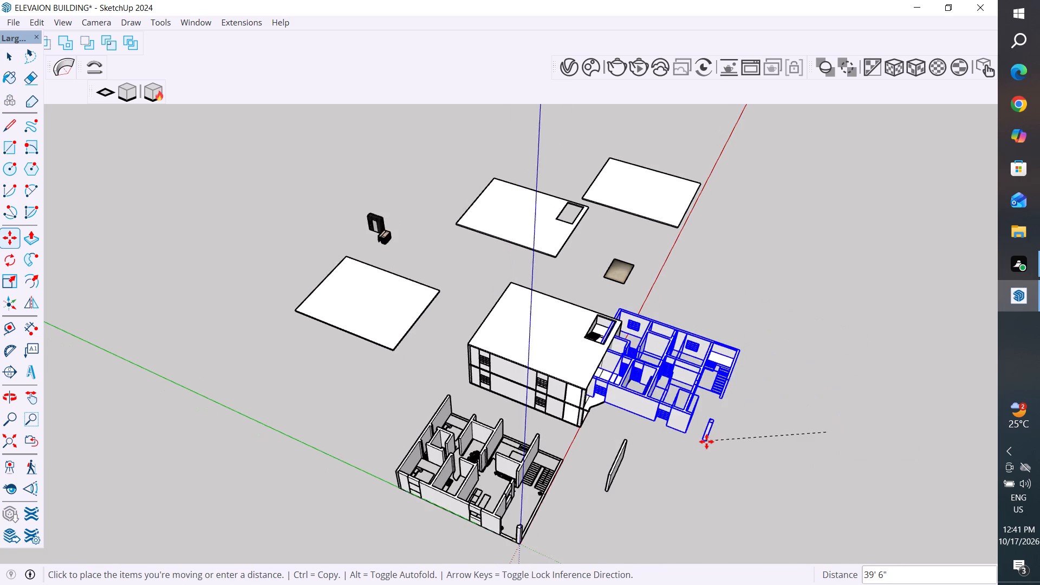
pyautogui.scroll(-6, 706, 441)
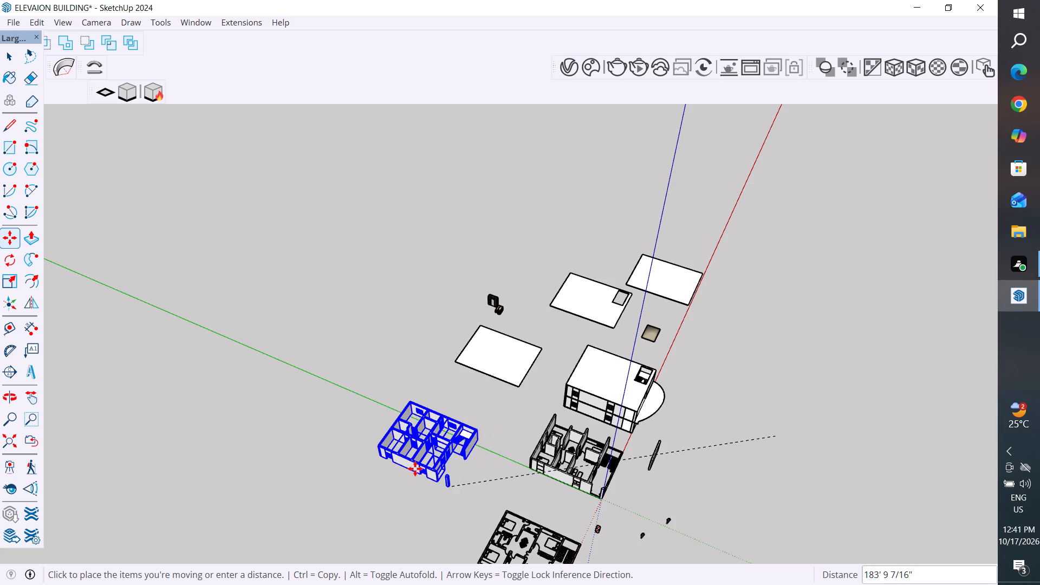
pyautogui.click(415, 469)
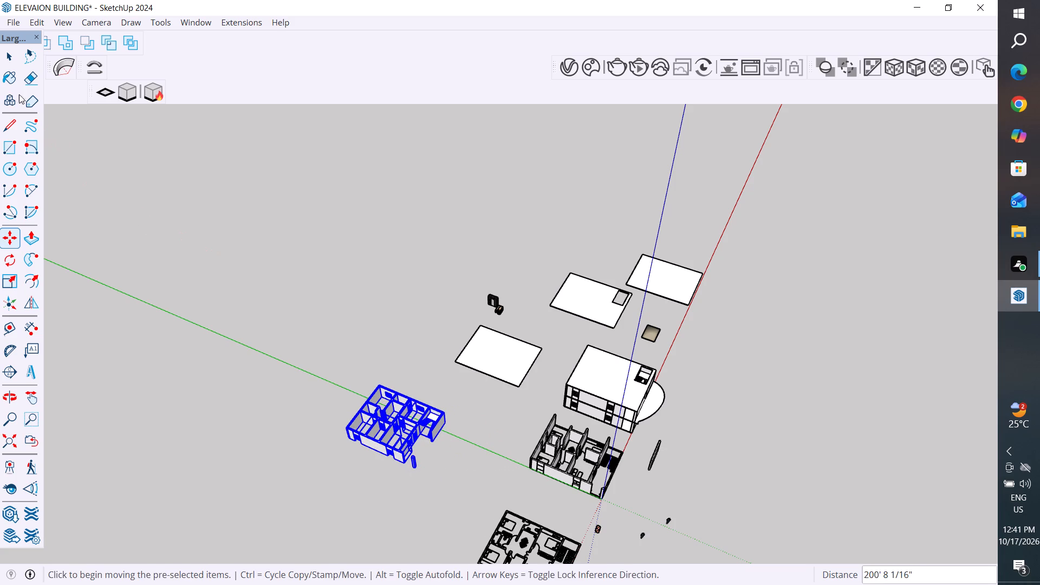
pyautogui.click(12, 58)
pyautogui.click(323, 322)
# Examine the two-storey building's front and the curved slab projection up close, from low and high viewpoints.
pyautogui.scroll(4, 617, 394)
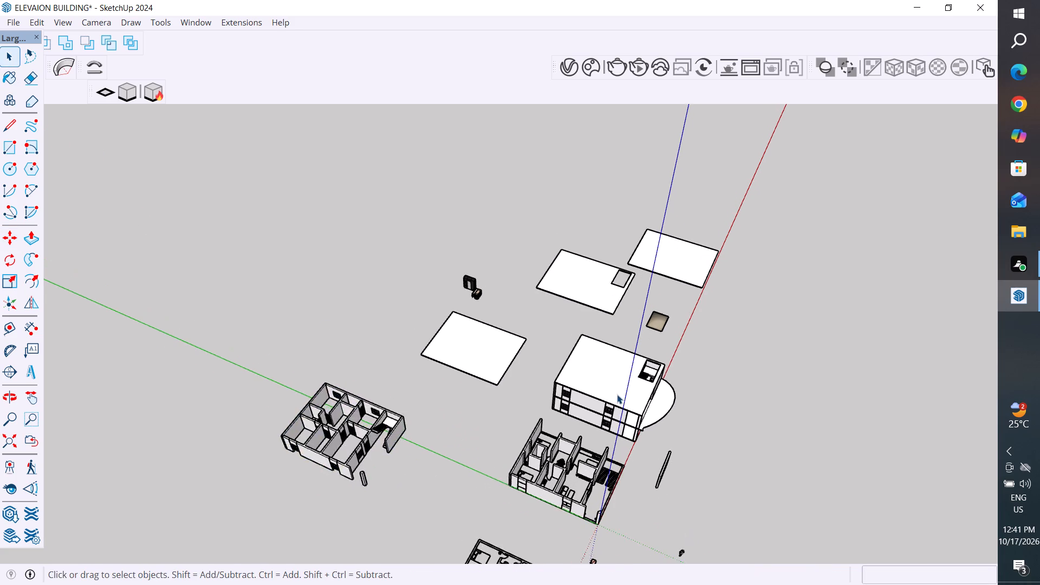
pyautogui.moveTo(753, 401); pyautogui.dragTo(614, 285, button='middle')
pyautogui.scroll(3, 601, 399)
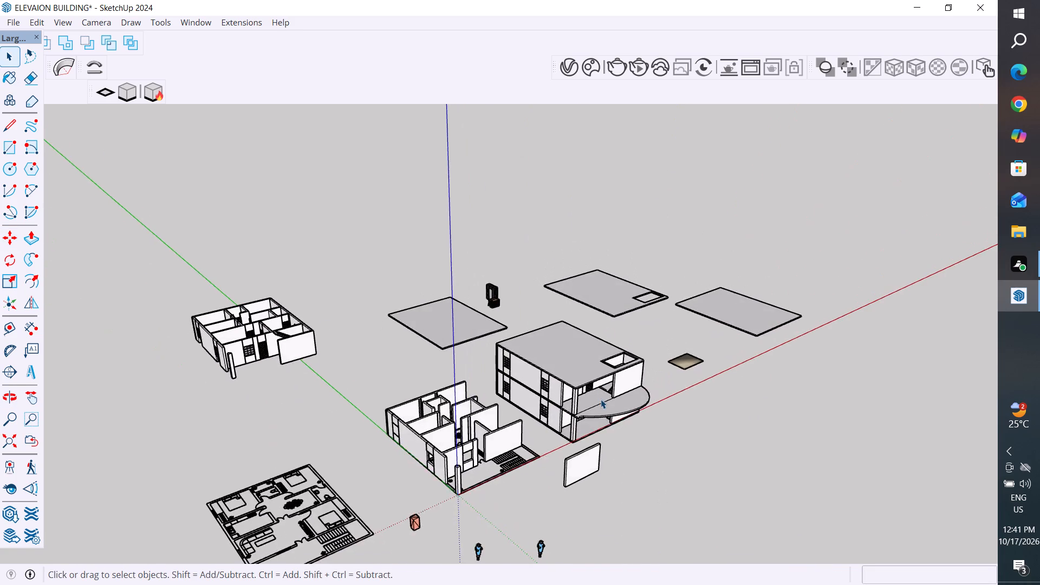
pyautogui.scroll(6, 601, 399)
pyautogui.scroll(8, 557, 421)
pyautogui.scroll(4, 516, 450)
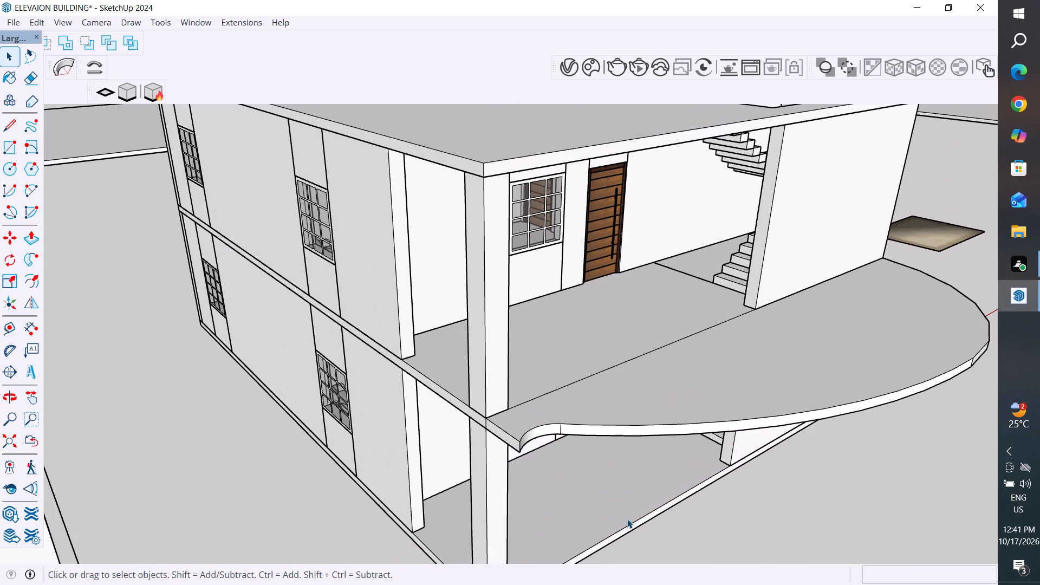
pyautogui.moveTo(627, 519); pyautogui.dragTo(594, 489, button='middle')
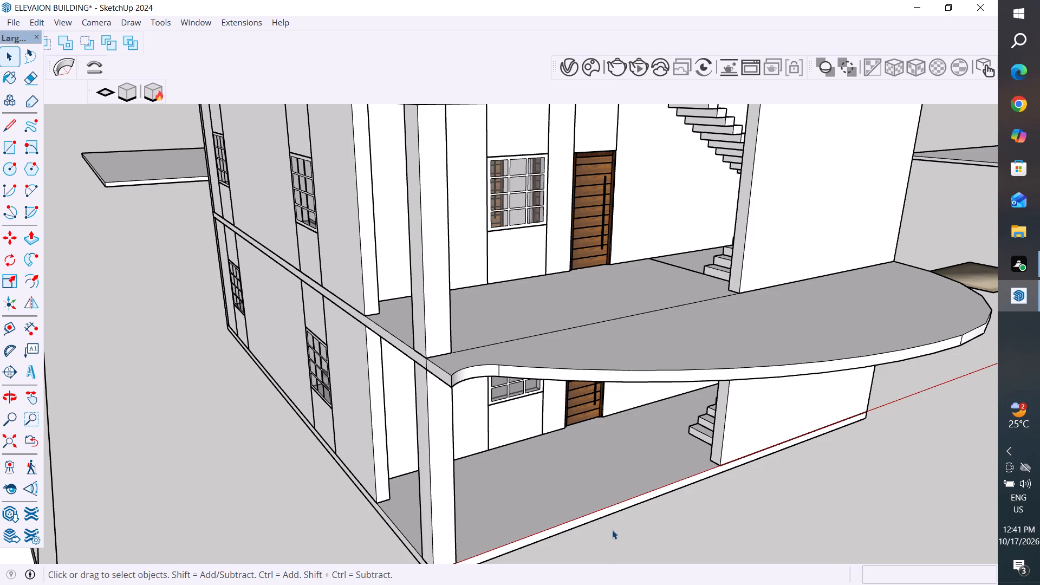
pyautogui.moveTo(578, 400); pyautogui.dragTo(556, 480, button='middle')
pyautogui.scroll(-7, 577, 318)
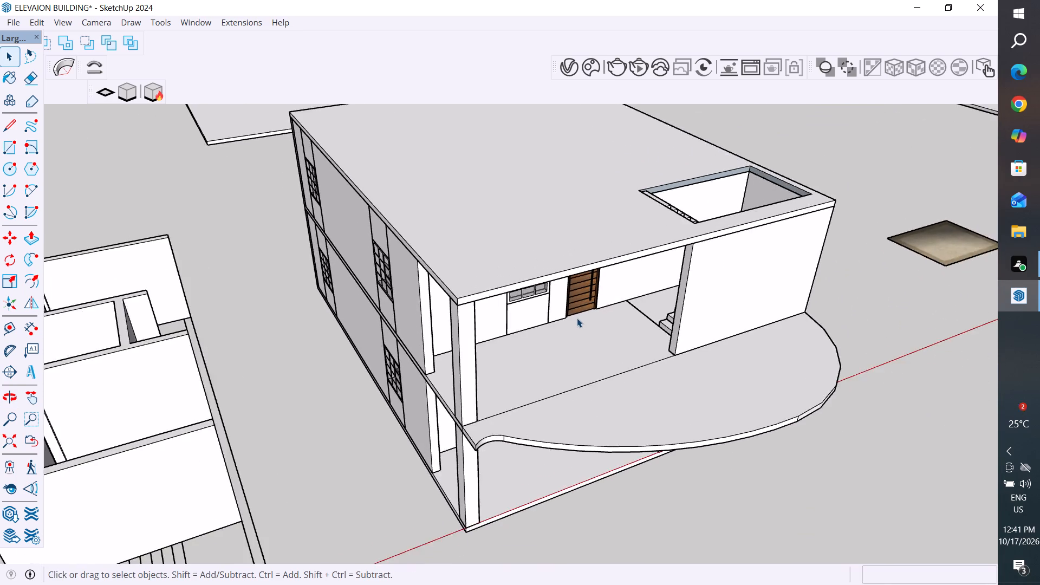
pyautogui.scroll(-2, 577, 318)
pyautogui.moveTo(588, 327); pyautogui.dragTo(587, 400, button='middle')
pyautogui.scroll(3, 587, 450)
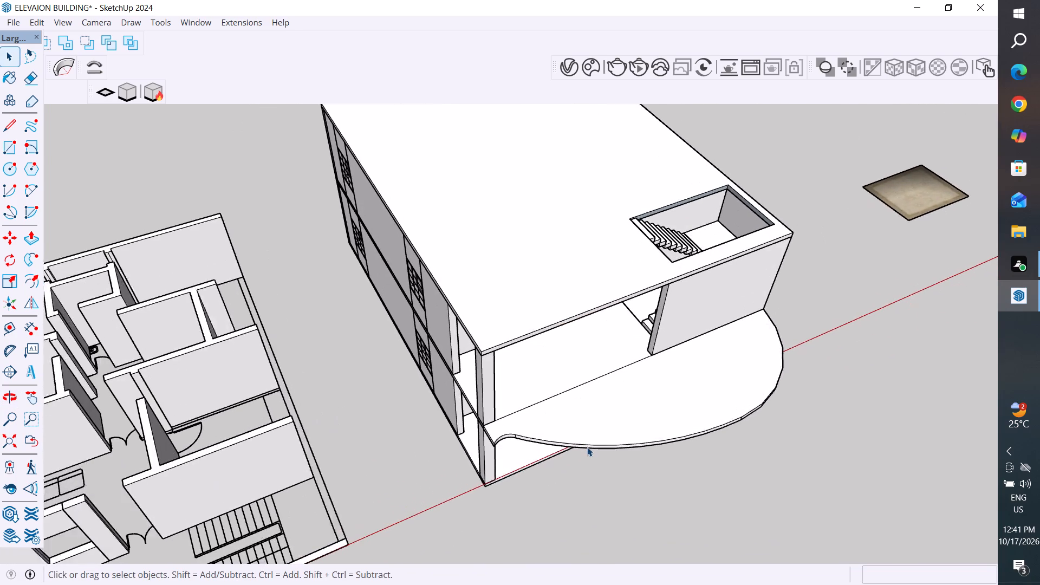
# Move the upper storey about 82' 11 1/2" off the intermediate slab, to open ground beyond the building's curved front.
pyautogui.click(622, 419)
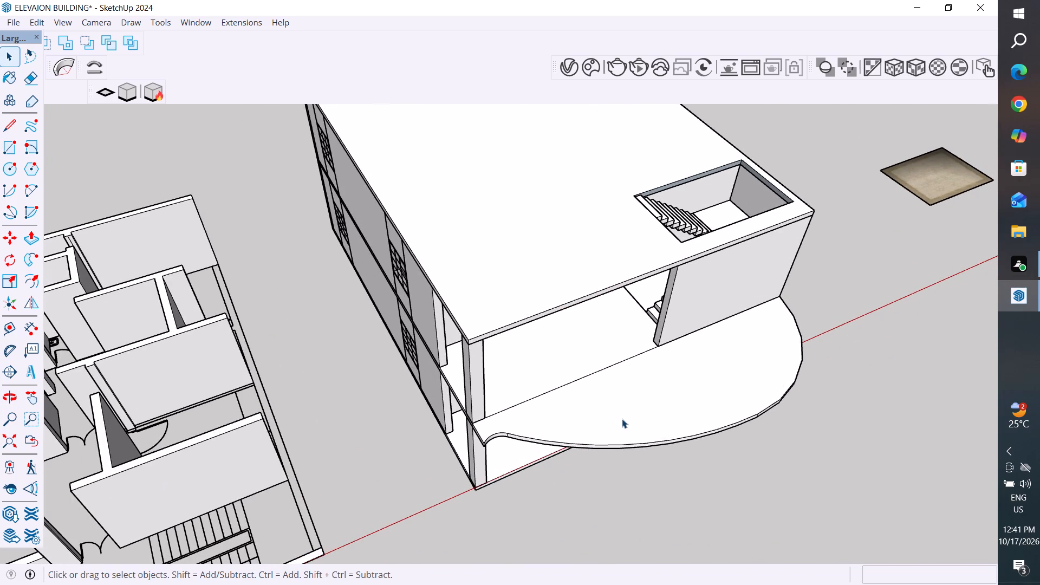
pyautogui.click(590, 375)
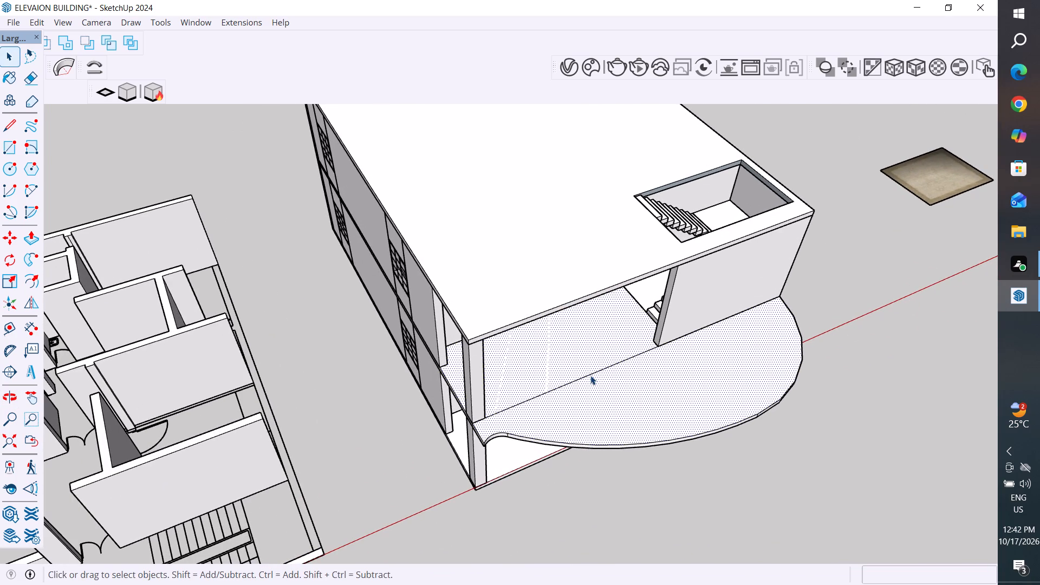
pyautogui.scroll(-2, 506, 459)
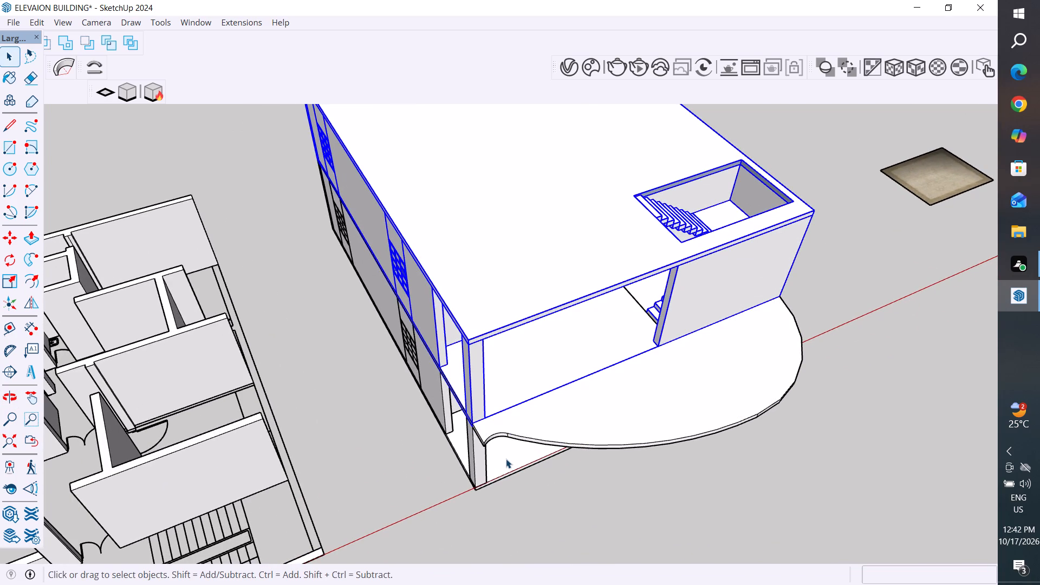
pyautogui.scroll(-2, 506, 459)
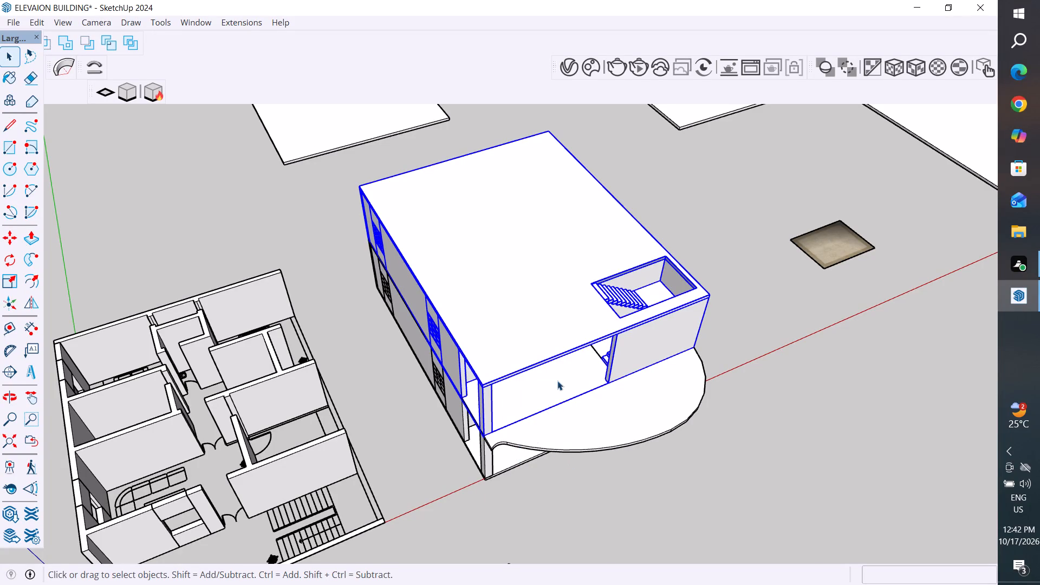
pyautogui.moveTo(591, 396); pyautogui.dragTo(528, 368, button='middle')
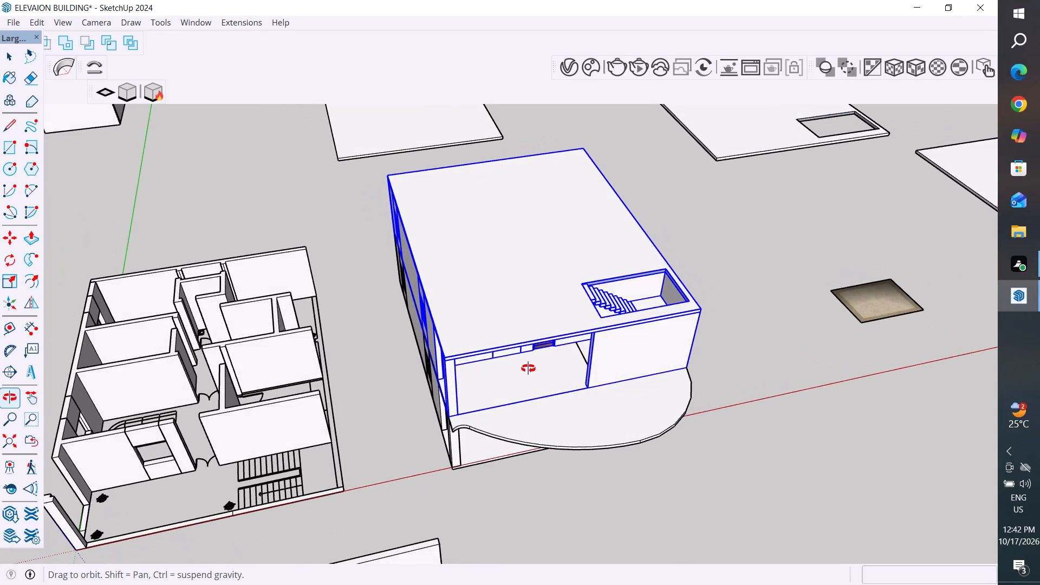
pyautogui.moveTo(528, 368); pyautogui.dragTo(529, 368, button='middle')
pyautogui.click(361, 334)
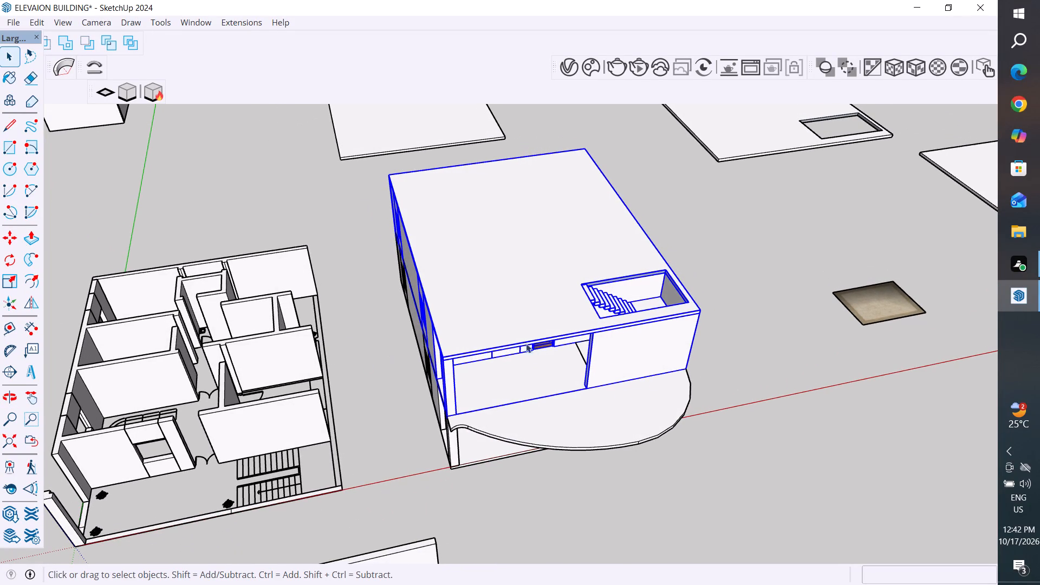
pyautogui.click(552, 335)
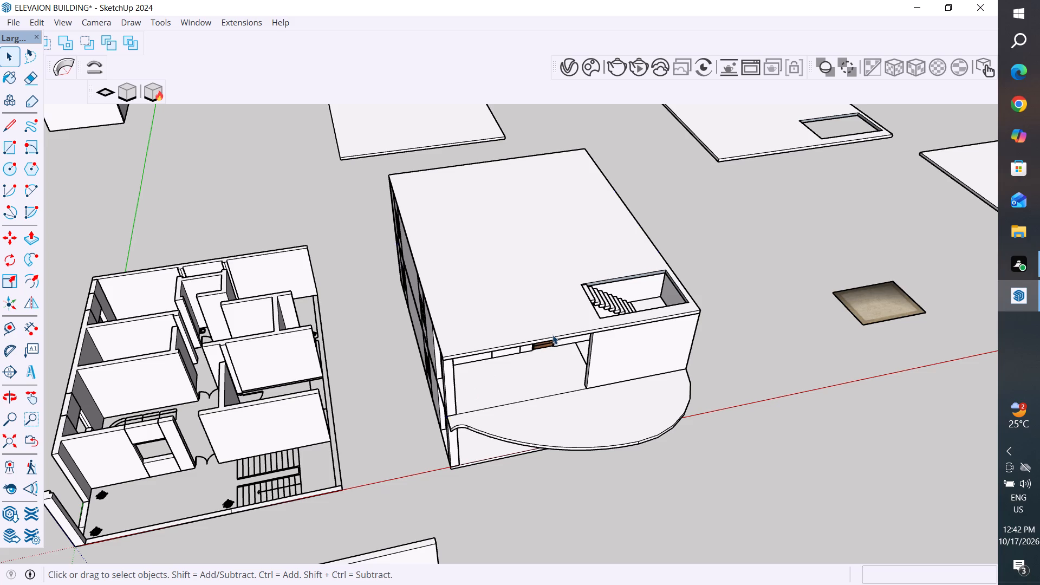
pyautogui.press('m')
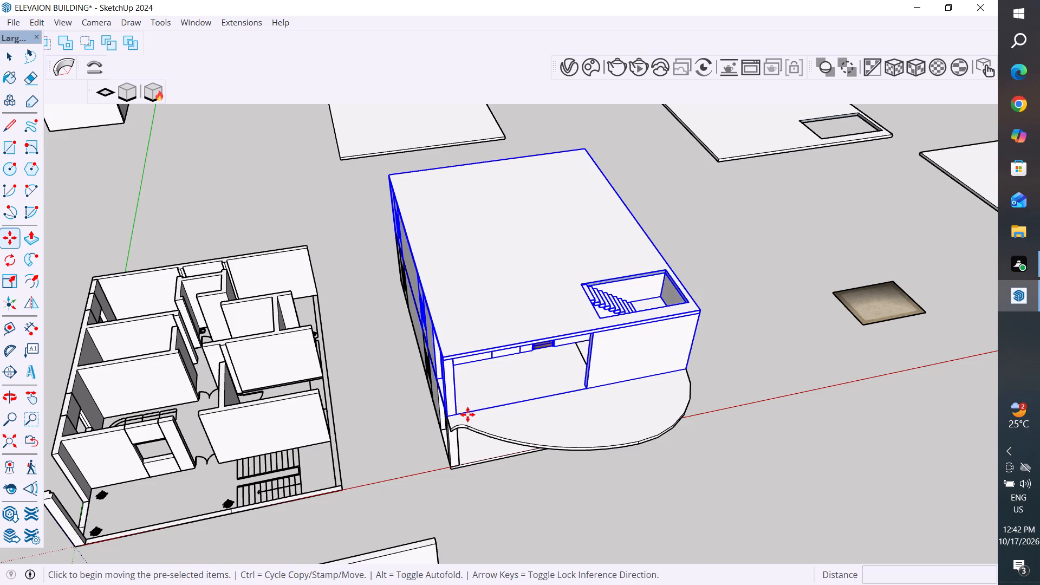
pyautogui.click(450, 414)
pyautogui.scroll(-6, 450, 414)
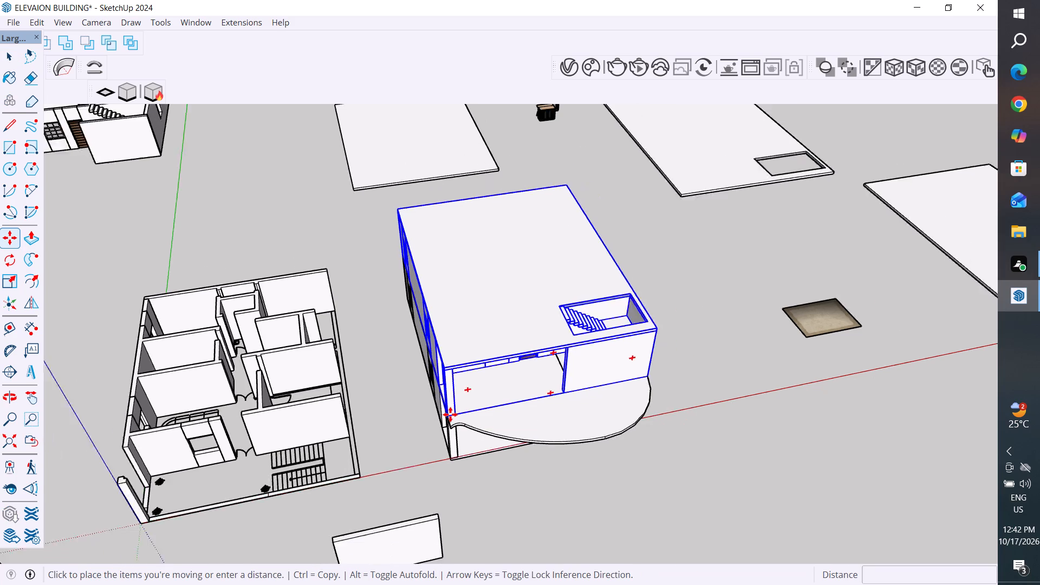
pyautogui.scroll(-5, 450, 414)
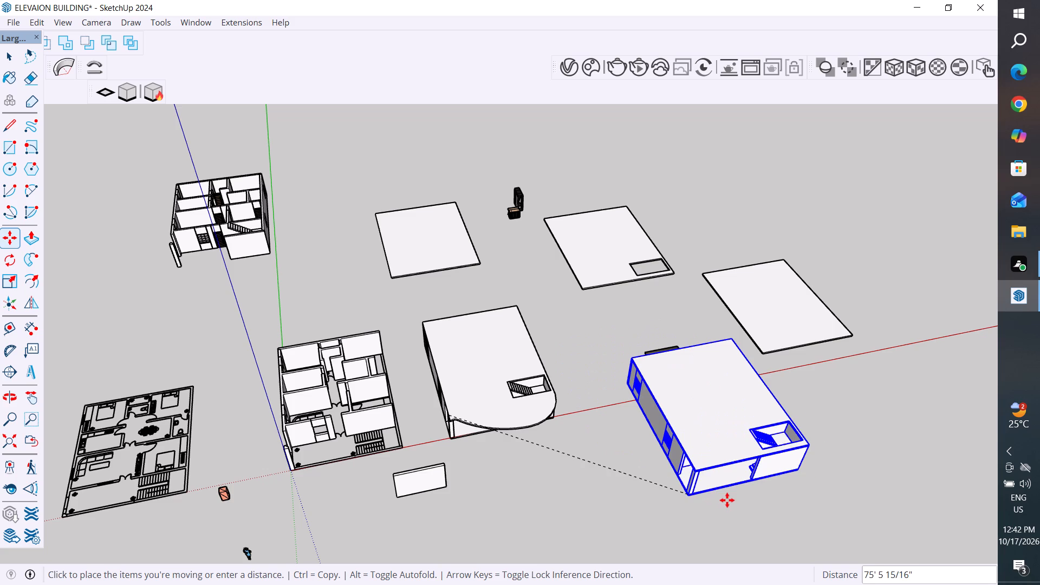
pyautogui.scroll(-5, 746, 514)
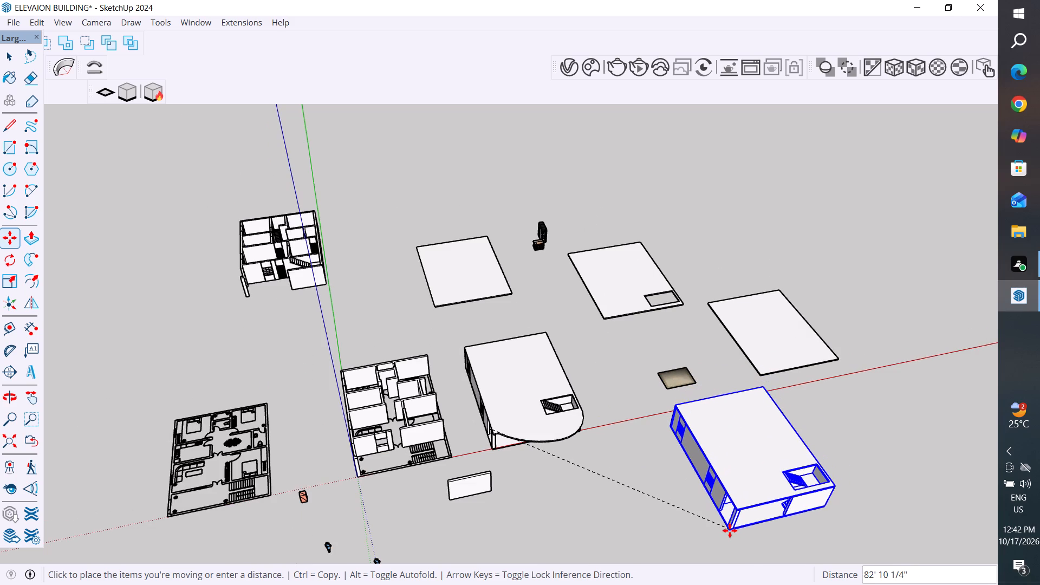
pyautogui.click(730, 530)
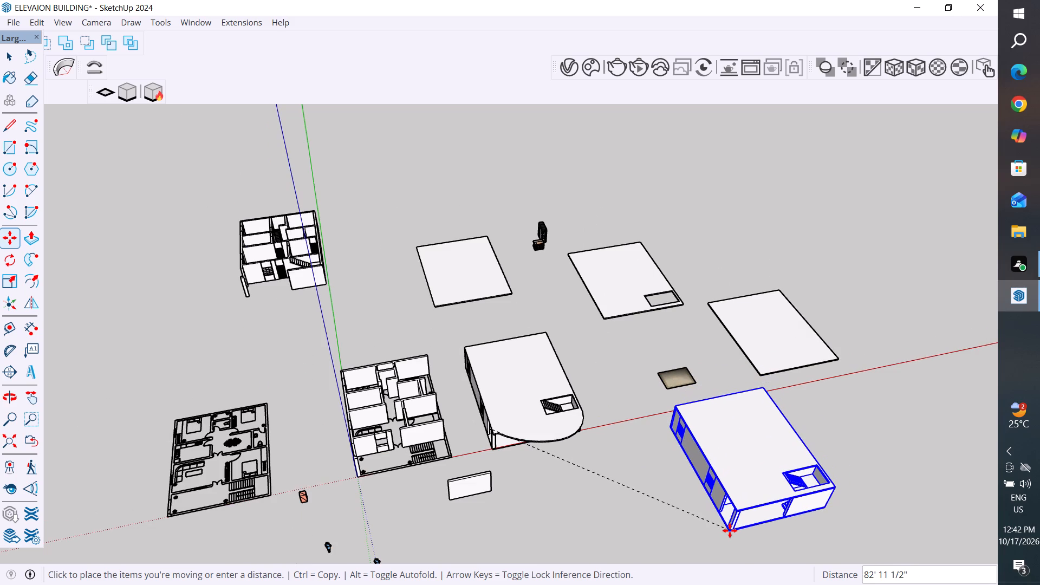
pyautogui.click(14, 60)
pyautogui.click(151, 211)
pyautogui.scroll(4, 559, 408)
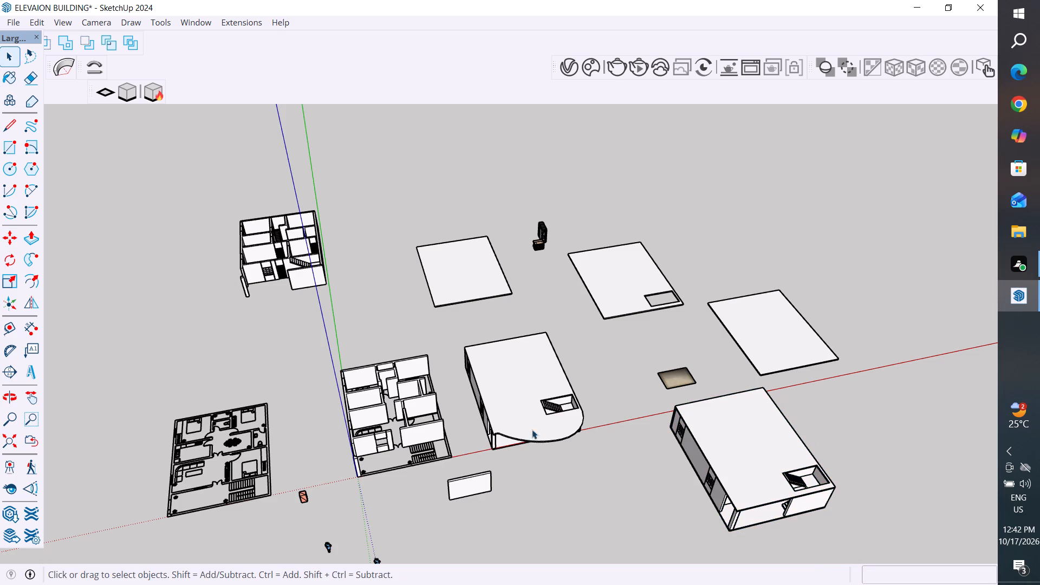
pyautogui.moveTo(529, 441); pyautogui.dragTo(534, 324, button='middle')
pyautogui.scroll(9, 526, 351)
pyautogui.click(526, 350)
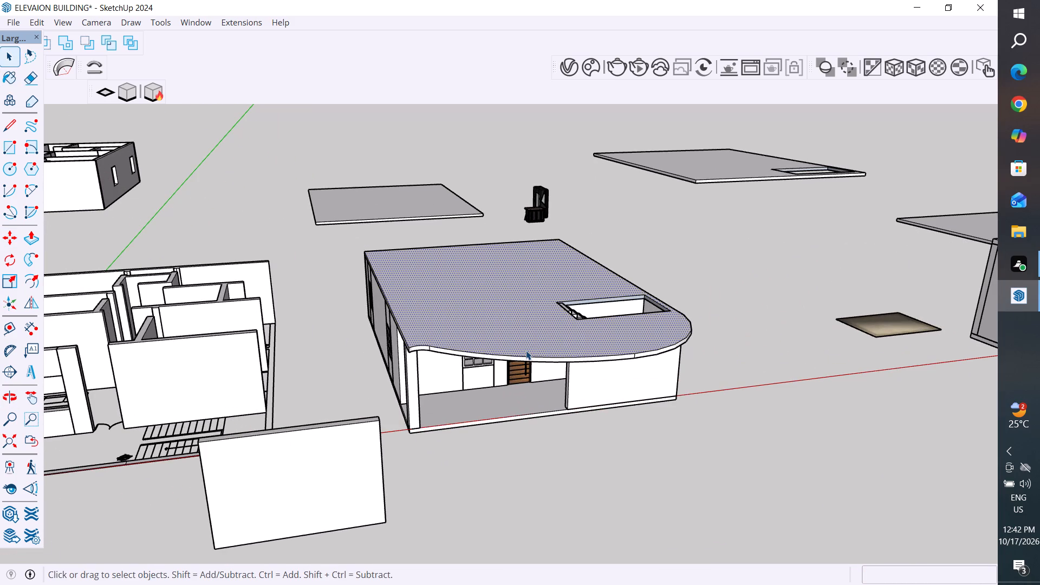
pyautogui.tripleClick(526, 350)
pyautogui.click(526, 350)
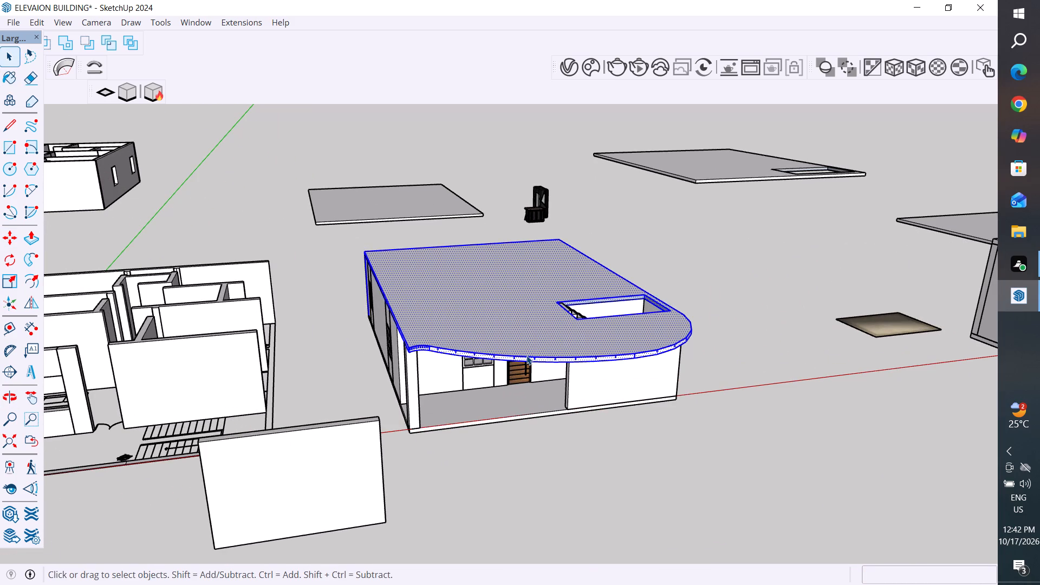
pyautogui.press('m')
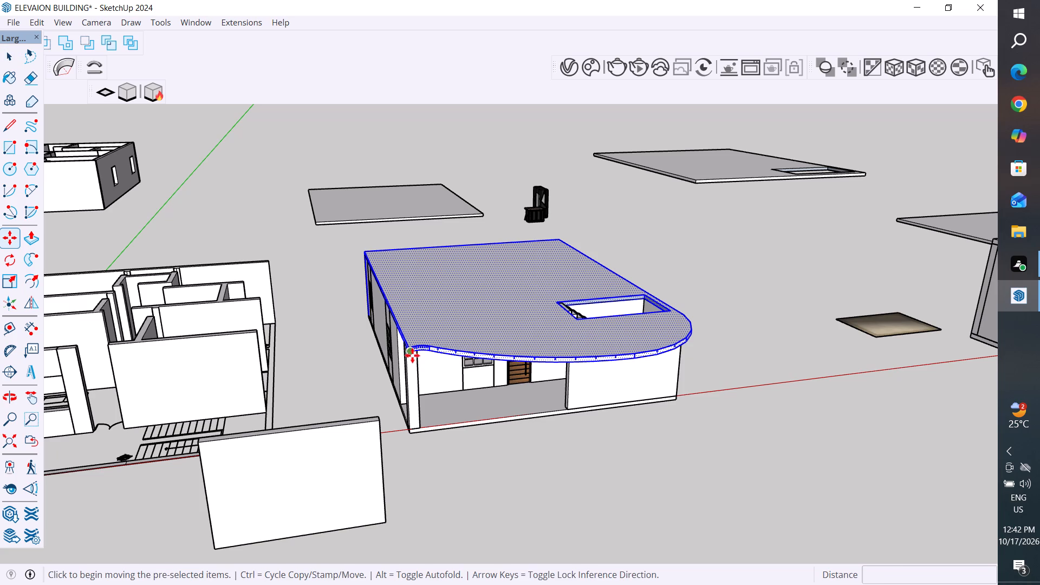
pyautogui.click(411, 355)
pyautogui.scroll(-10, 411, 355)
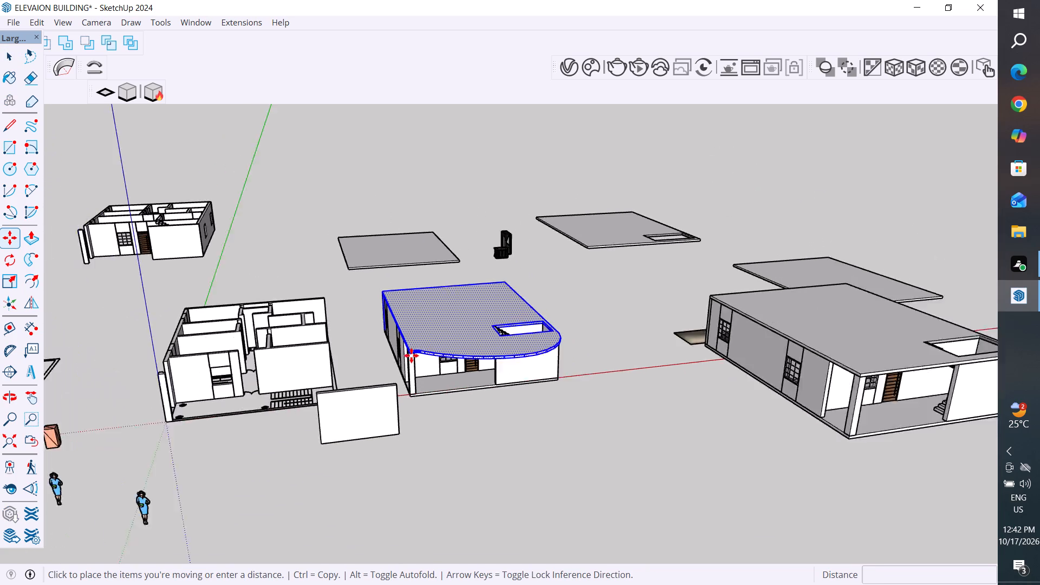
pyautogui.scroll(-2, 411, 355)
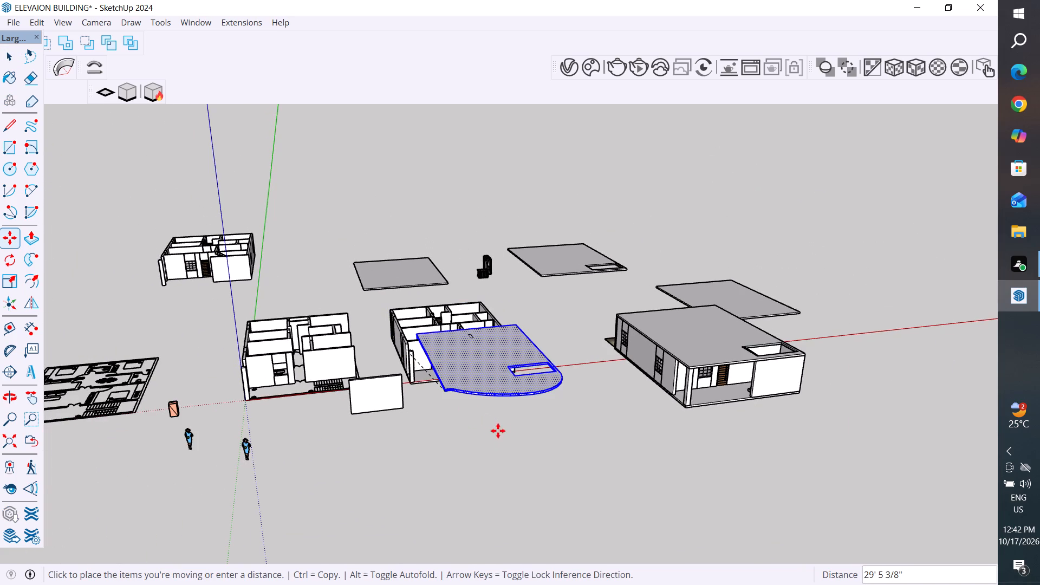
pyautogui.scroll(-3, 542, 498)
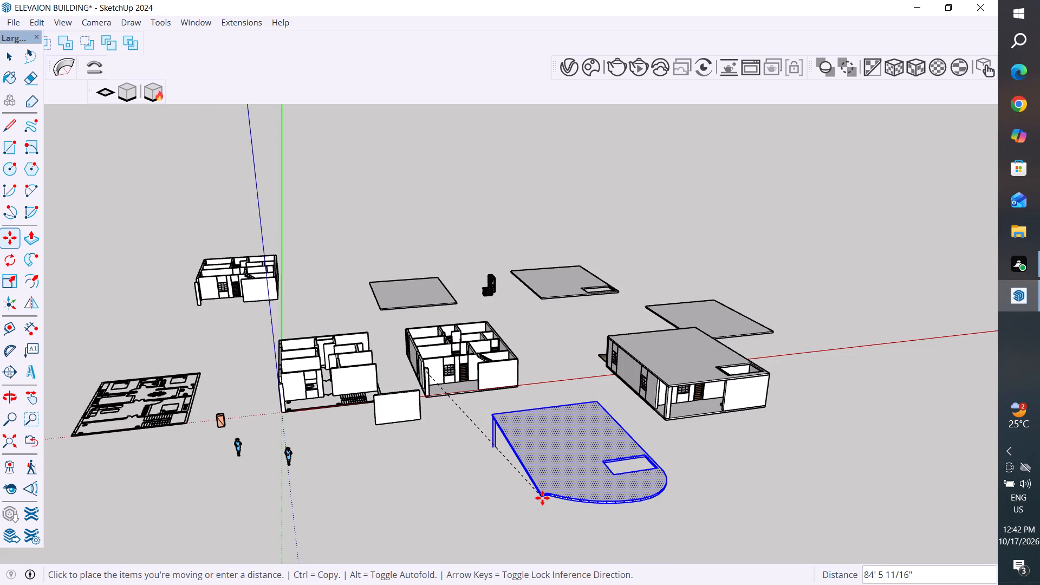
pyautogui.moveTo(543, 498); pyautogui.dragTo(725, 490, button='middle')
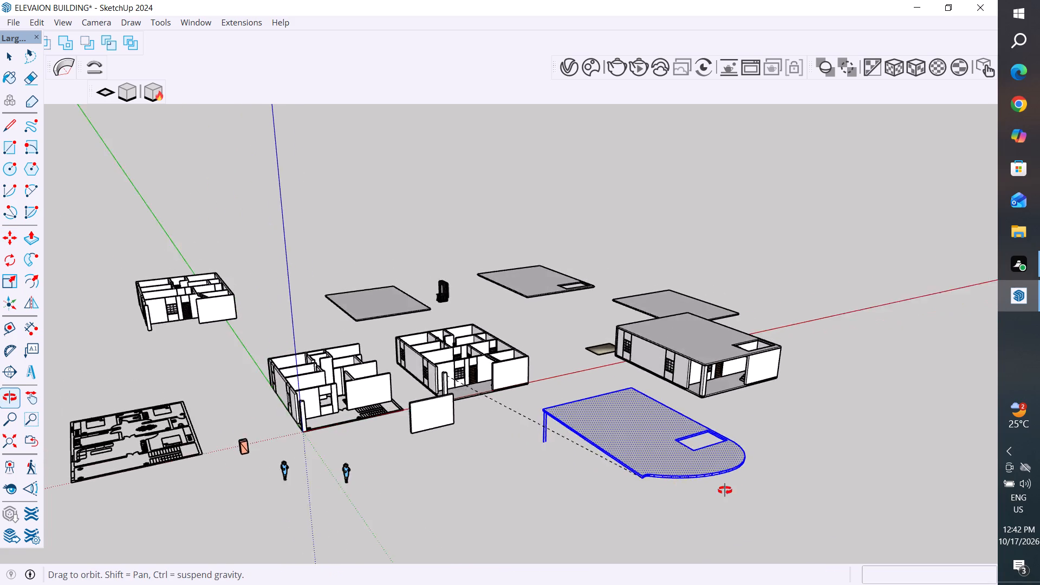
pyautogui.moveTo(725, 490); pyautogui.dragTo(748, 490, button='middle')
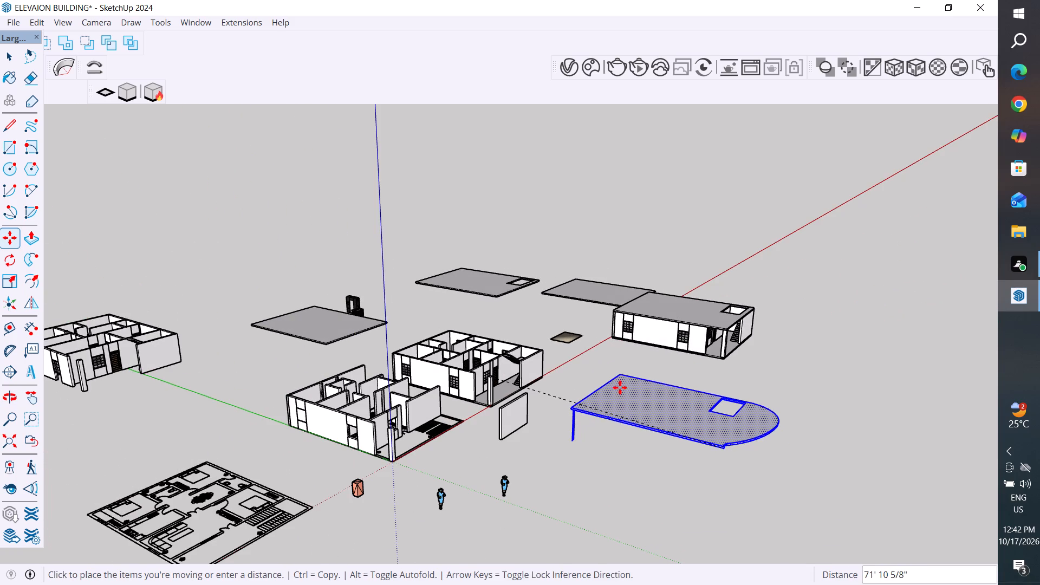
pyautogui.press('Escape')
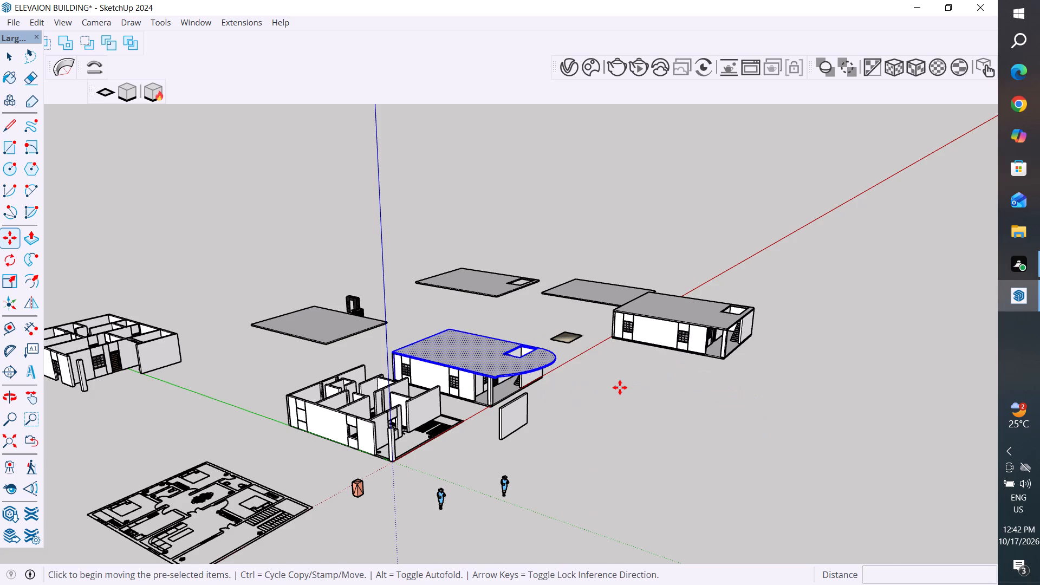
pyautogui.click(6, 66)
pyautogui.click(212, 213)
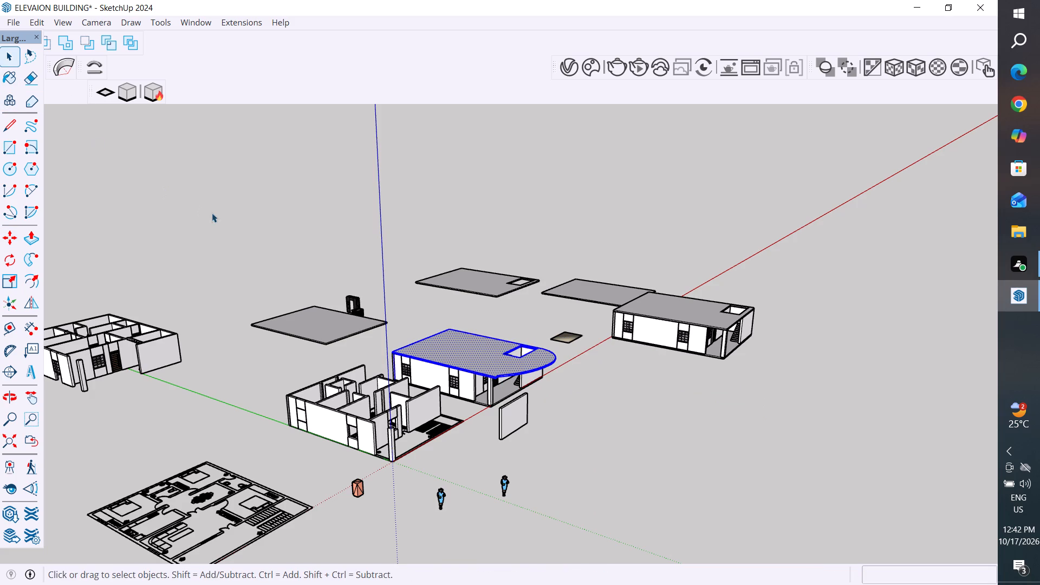
# Examine the intermediate slab's rear and side edge faces where they meet the walls, and its curved front from above and below.
pyautogui.scroll(20, 451, 348)
pyautogui.scroll(1, 451, 348)
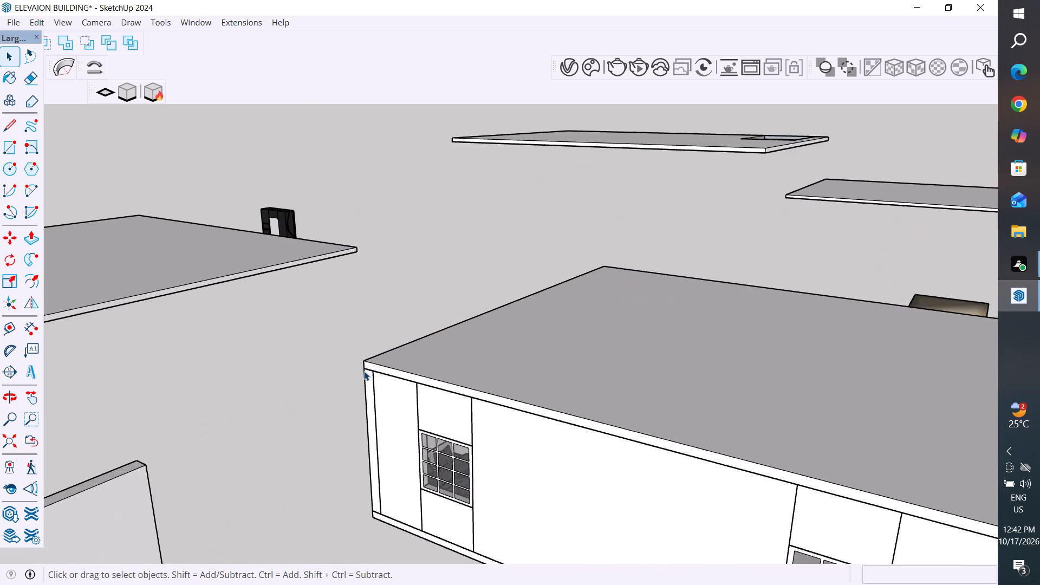
pyautogui.moveTo(366, 376); pyautogui.dragTo(857, 391, button='middle')
pyautogui.click(477, 428)
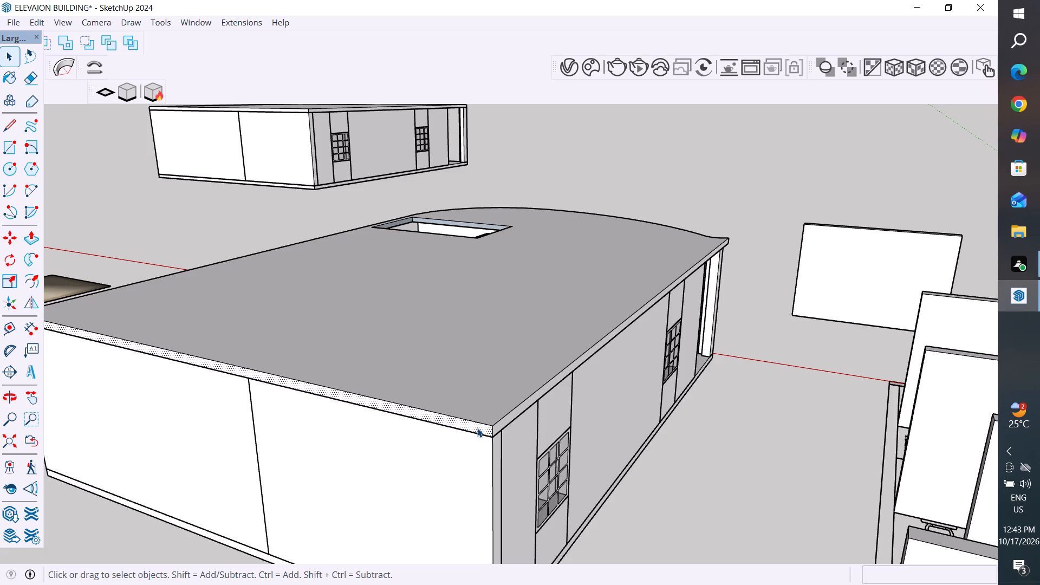
pyautogui.scroll(9, 506, 421)
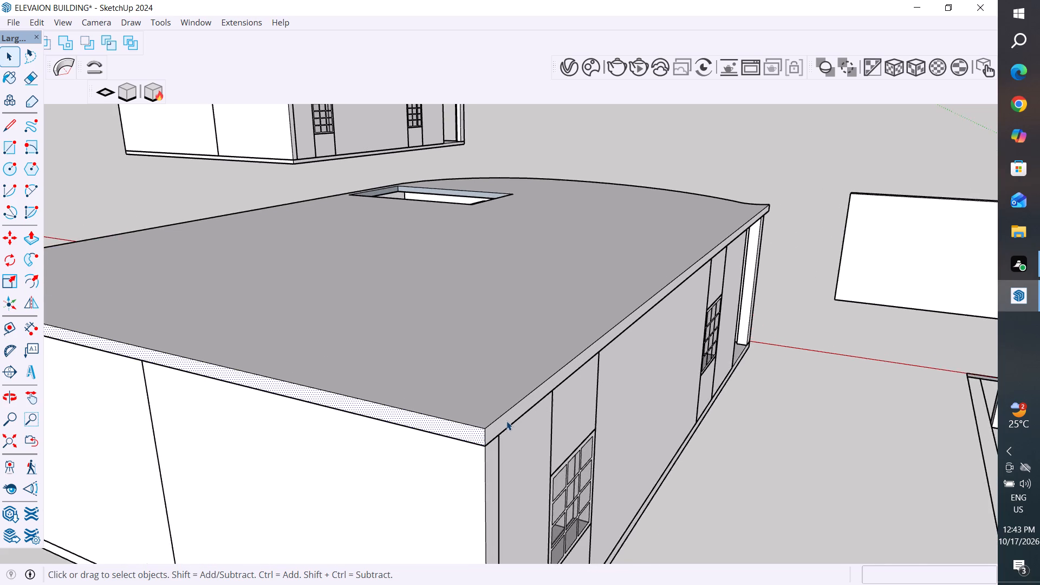
pyautogui.keyDown('ctrl'); pyautogui.click(506, 421); pyautogui.keyUp('ctrl')
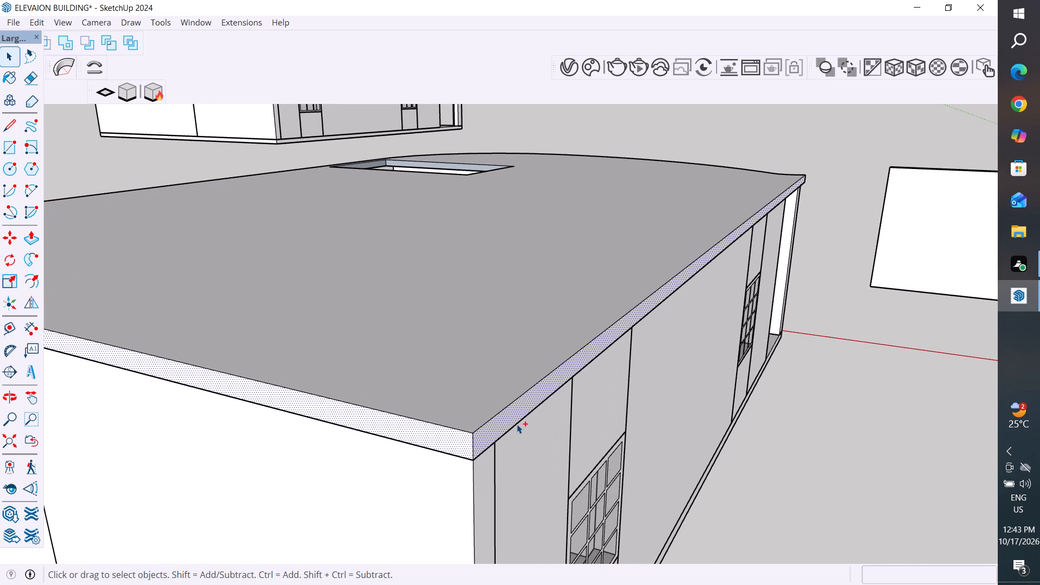
pyautogui.scroll(7, 517, 424)
pyautogui.keyDown('ctrl'); pyautogui.click(517, 424); pyautogui.keyUp('ctrl')
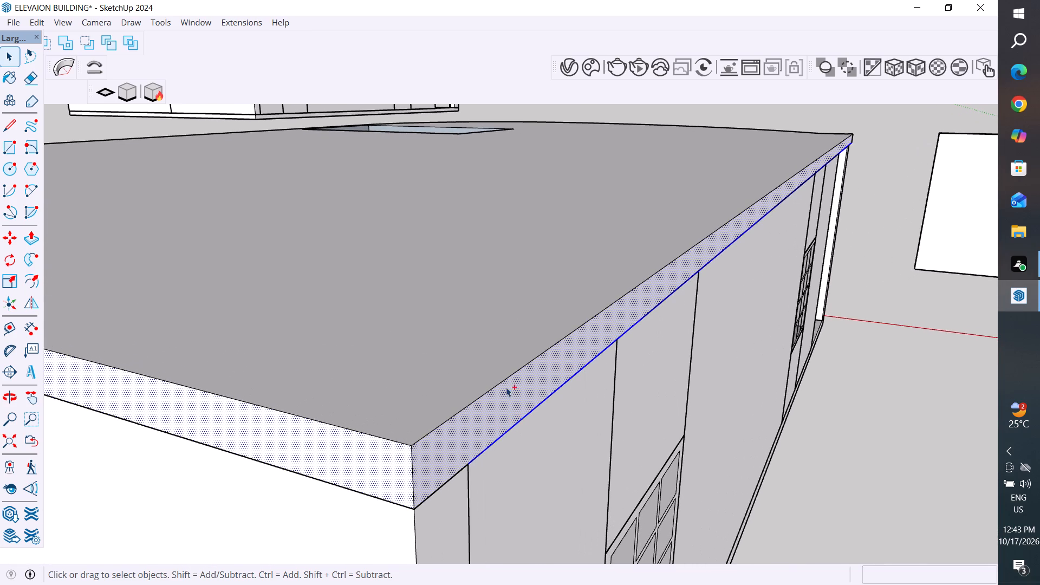
pyautogui.scroll(-16, 418, 498)
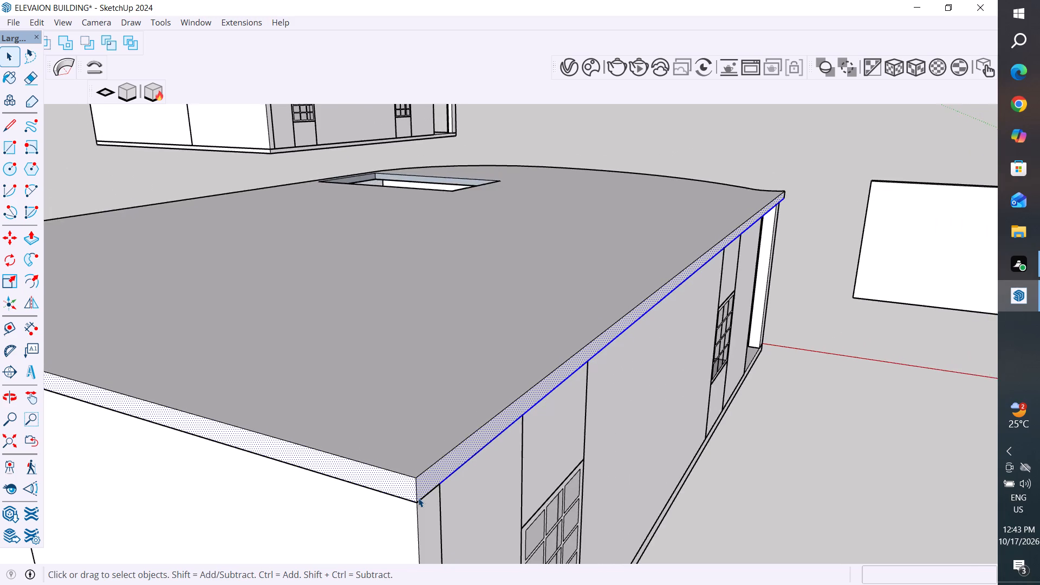
pyautogui.scroll(-13, 418, 498)
pyautogui.moveTo(714, 453); pyautogui.dragTo(577, 438, button='middle')
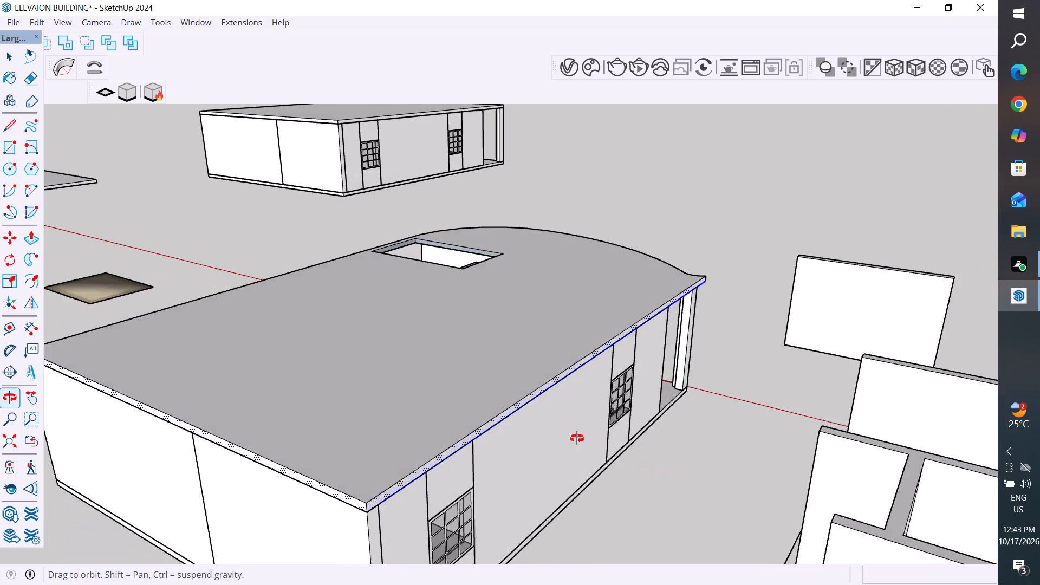
pyautogui.moveTo(577, 438); pyautogui.dragTo(352, 539, button='middle')
pyautogui.scroll(-2, 375, 541)
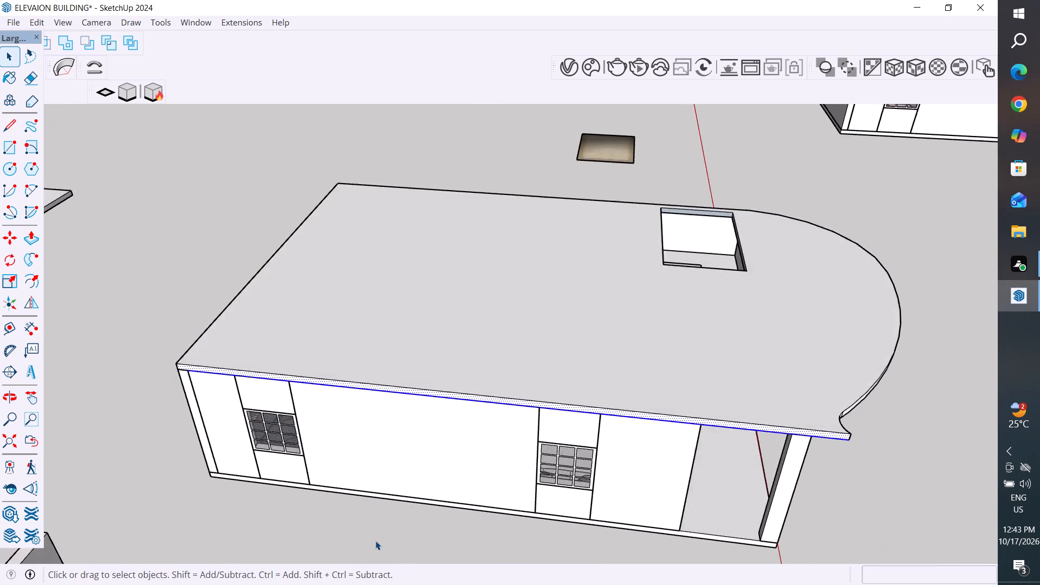
pyautogui.scroll(-5, 375, 541)
pyautogui.moveTo(722, 485); pyautogui.dragTo(560, 454, button='middle')
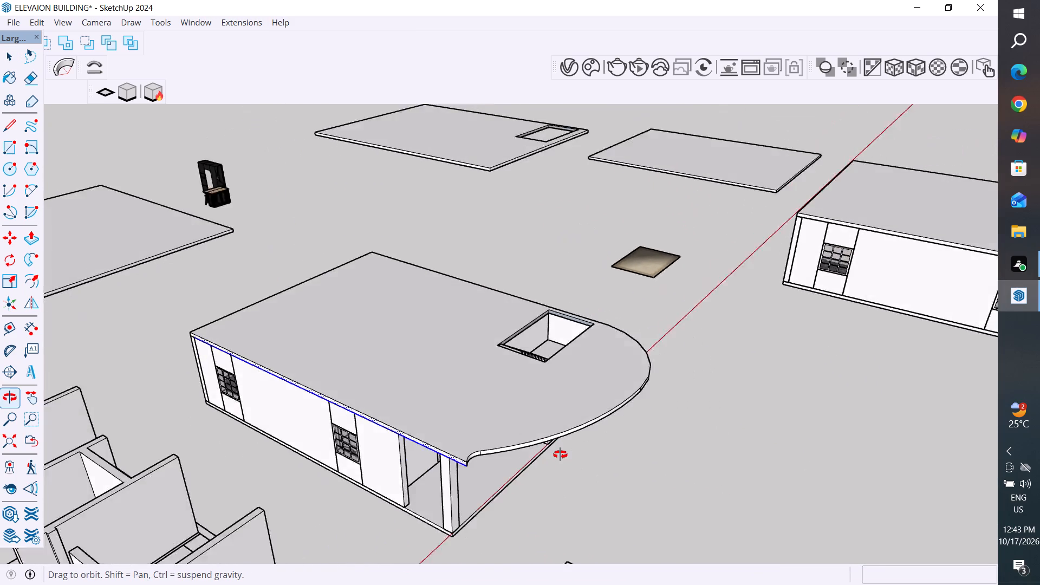
pyautogui.moveTo(560, 454); pyautogui.dragTo(558, 465, button='middle')
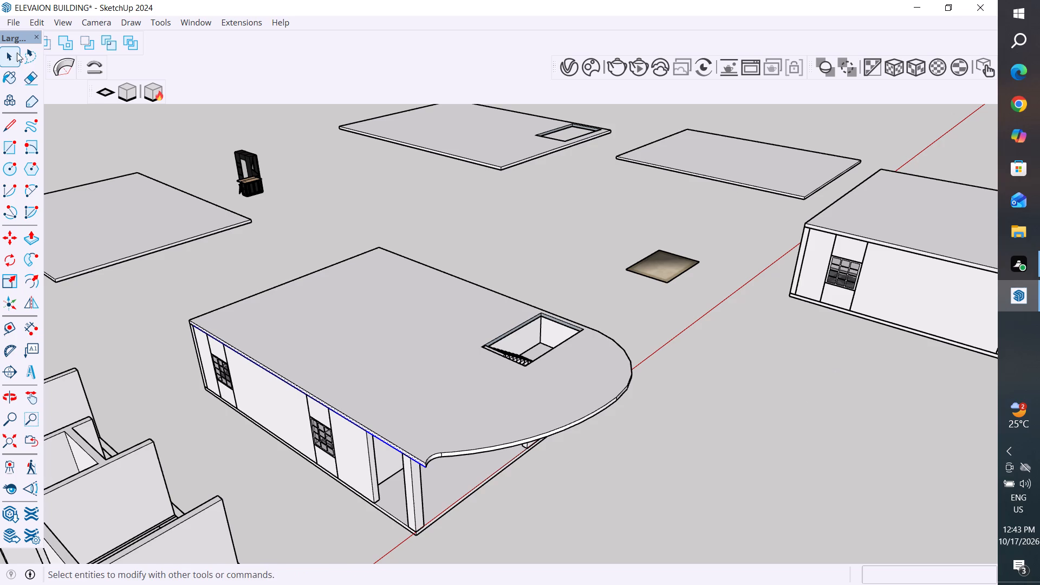
pyautogui.click(317, 163)
pyautogui.moveTo(553, 473); pyautogui.dragTo(492, 336, button='middle')
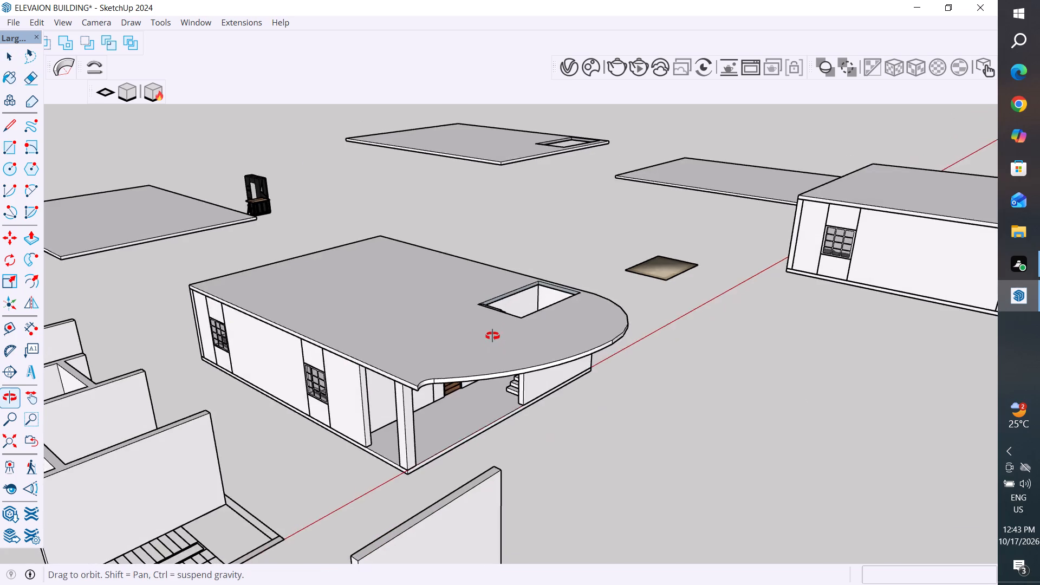
pyautogui.moveTo(492, 336); pyautogui.dragTo(500, 288, button='middle')
pyautogui.scroll(-6, 447, 452)
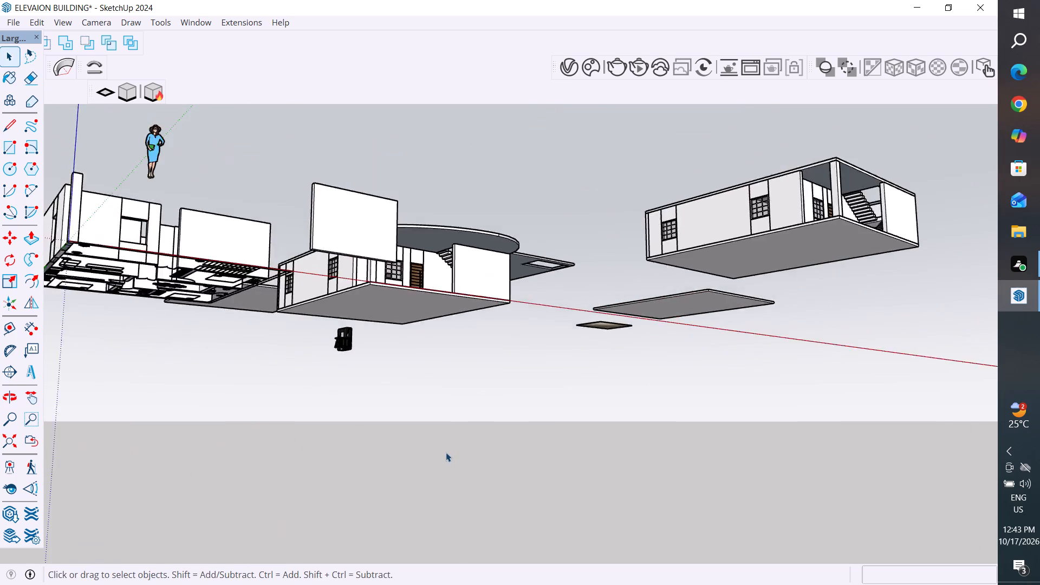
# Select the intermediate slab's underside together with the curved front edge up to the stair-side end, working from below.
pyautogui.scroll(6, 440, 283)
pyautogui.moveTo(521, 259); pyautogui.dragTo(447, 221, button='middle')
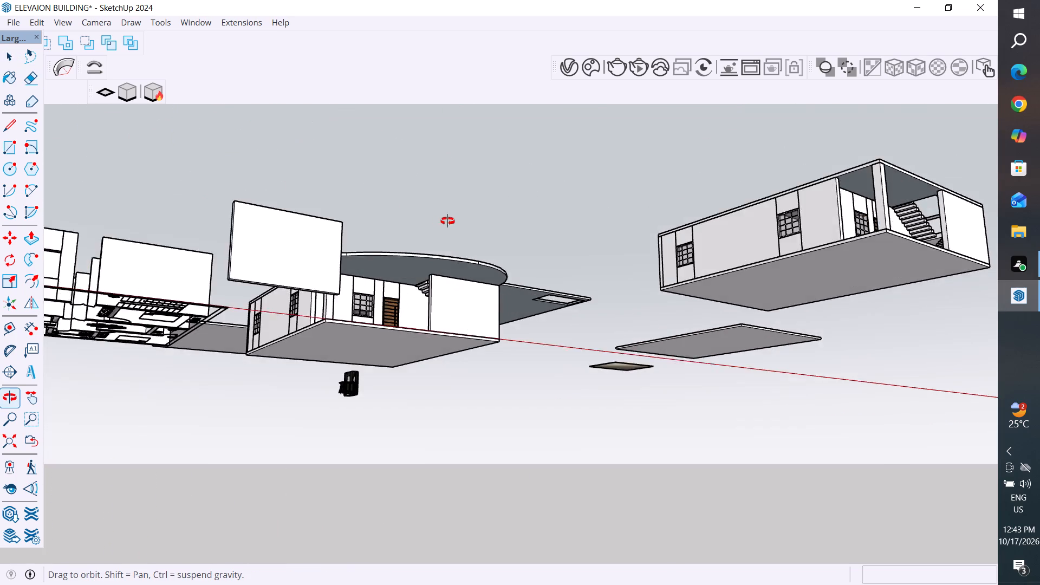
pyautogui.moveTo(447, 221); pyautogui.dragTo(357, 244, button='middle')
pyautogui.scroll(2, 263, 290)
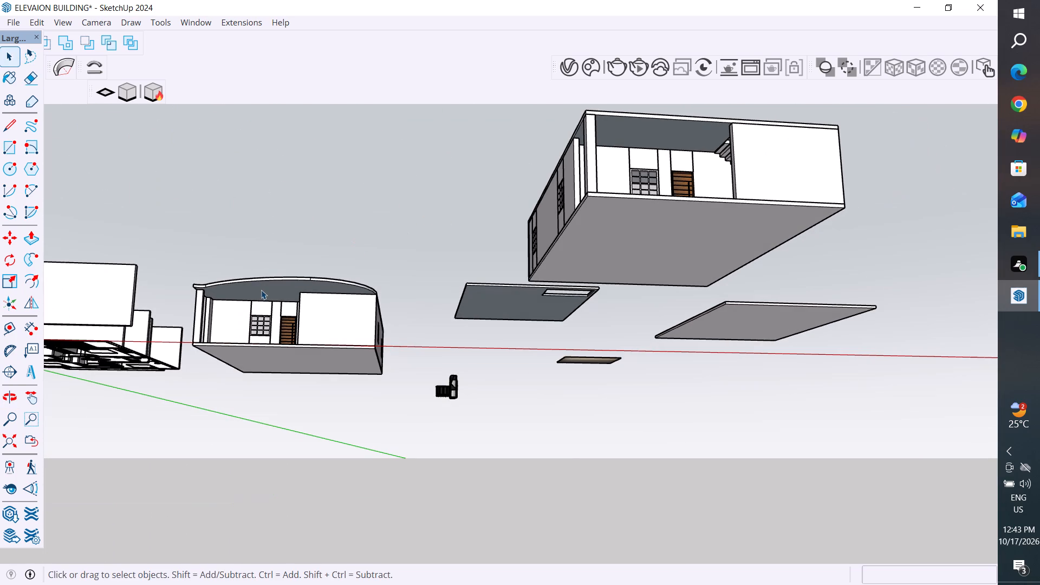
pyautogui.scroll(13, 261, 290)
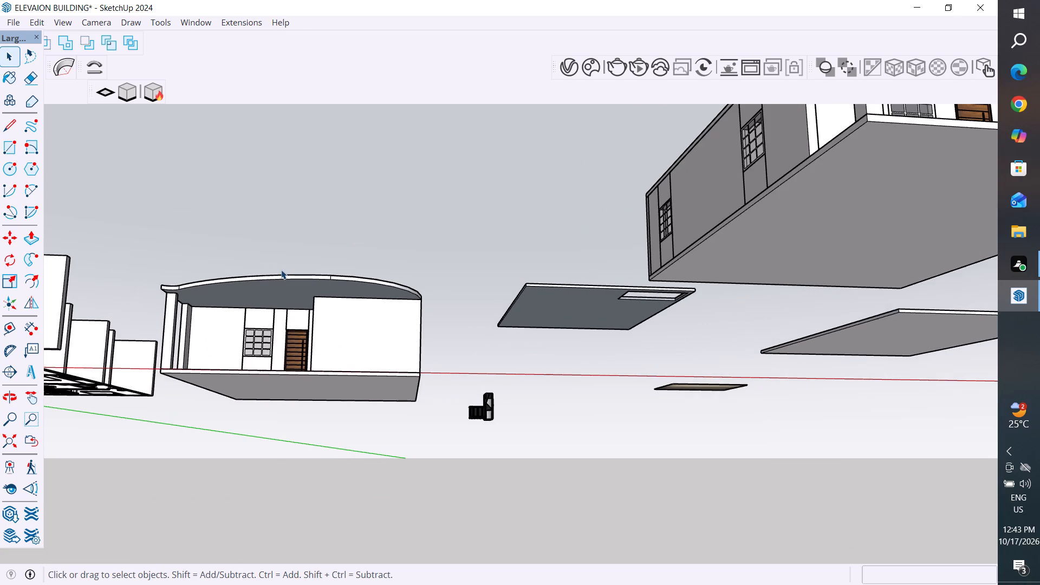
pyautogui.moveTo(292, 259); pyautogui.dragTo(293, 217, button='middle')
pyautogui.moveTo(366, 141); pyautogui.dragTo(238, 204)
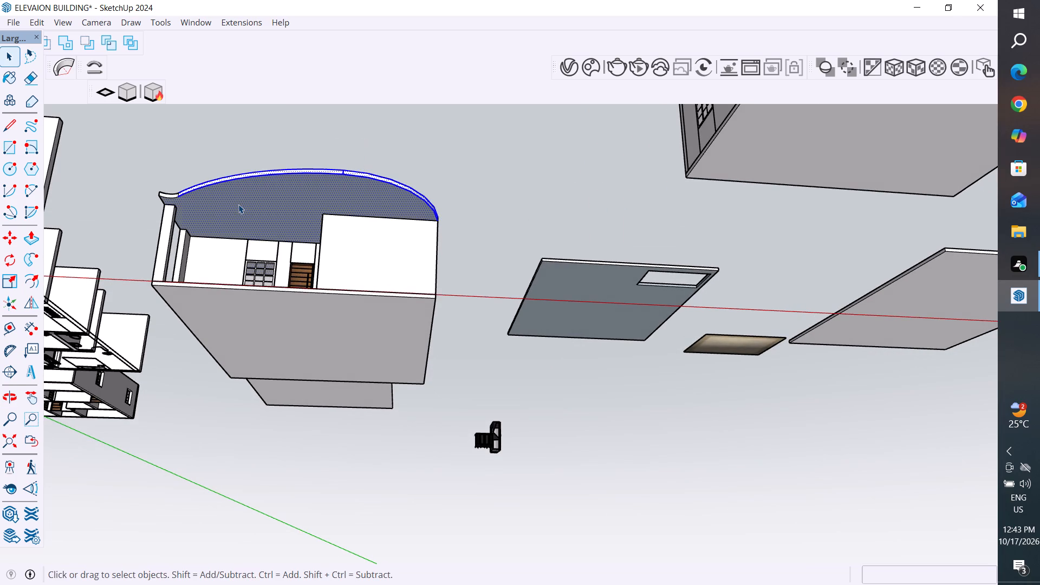
# Select the slab's faces, the small reverse curve at the column end and the long front arc adjoining it.
pyautogui.scroll(3, 161, 211)
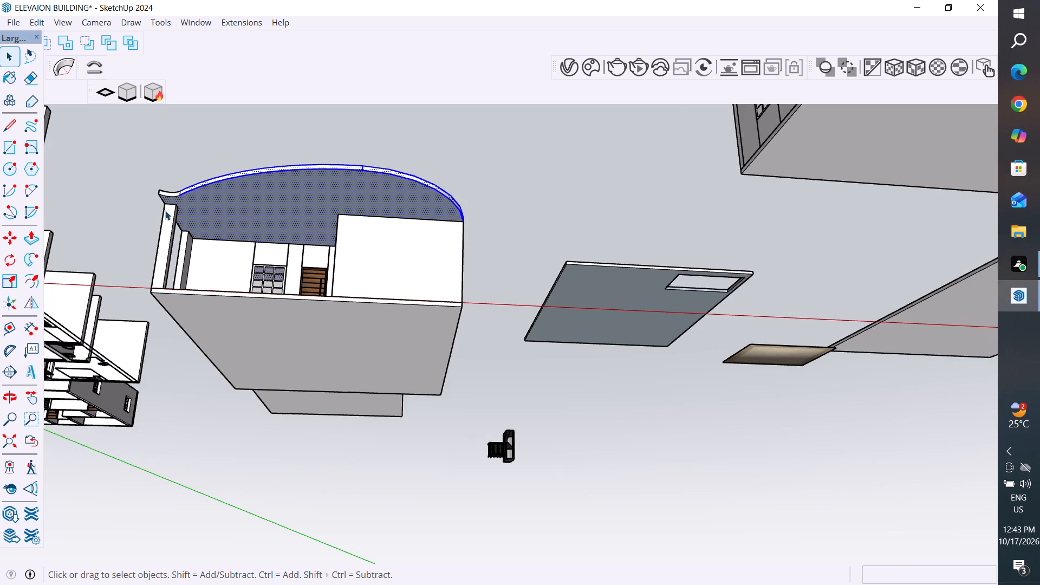
pyautogui.scroll(18, 165, 211)
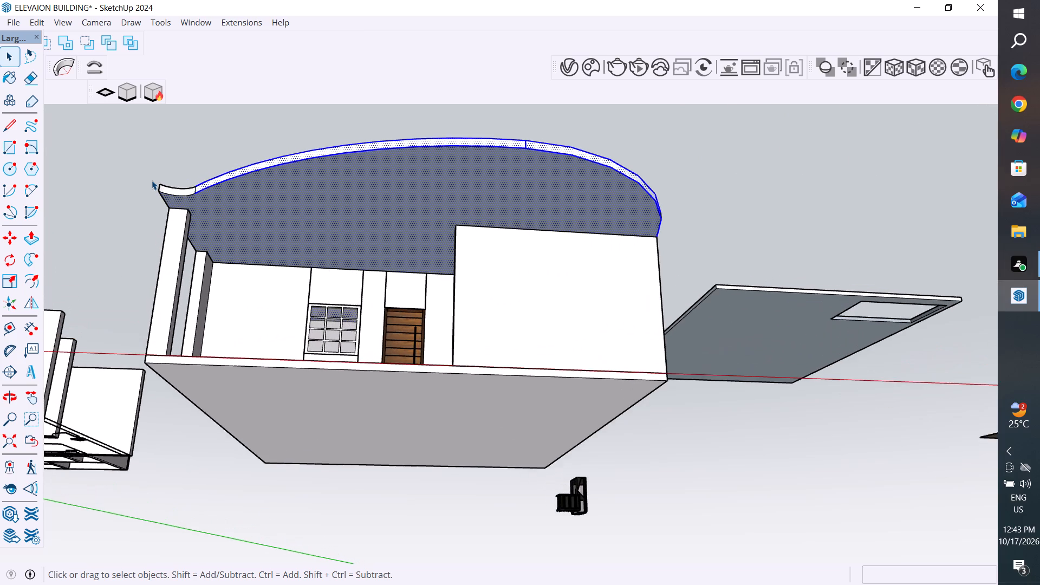
pyautogui.scroll(4, 152, 180)
pyautogui.moveTo(243, 146); pyautogui.dragTo(171, 196)
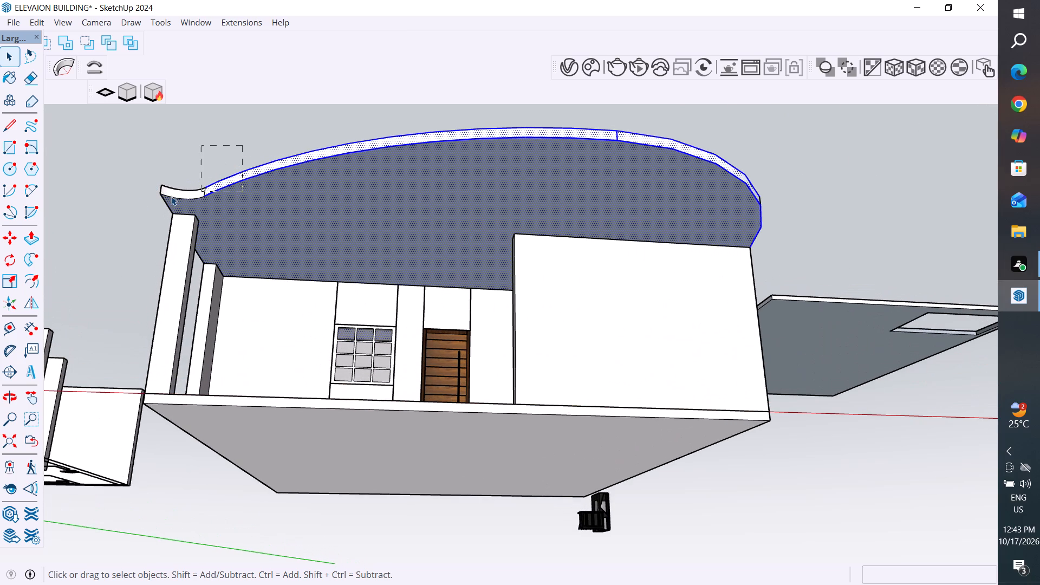
pyautogui.moveTo(171, 196); pyautogui.dragTo(123, 204)
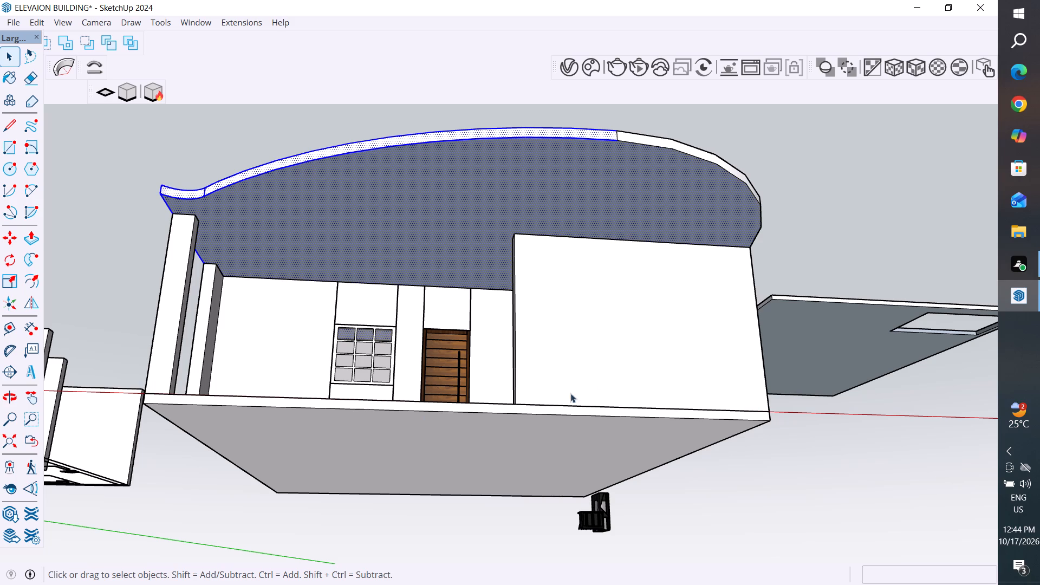
# Add the upper and lower edges of the slab's straight rear side to the selection.
pyautogui.scroll(-5, 433, 271)
pyautogui.moveTo(452, 288); pyautogui.dragTo(529, 557, button='middle')
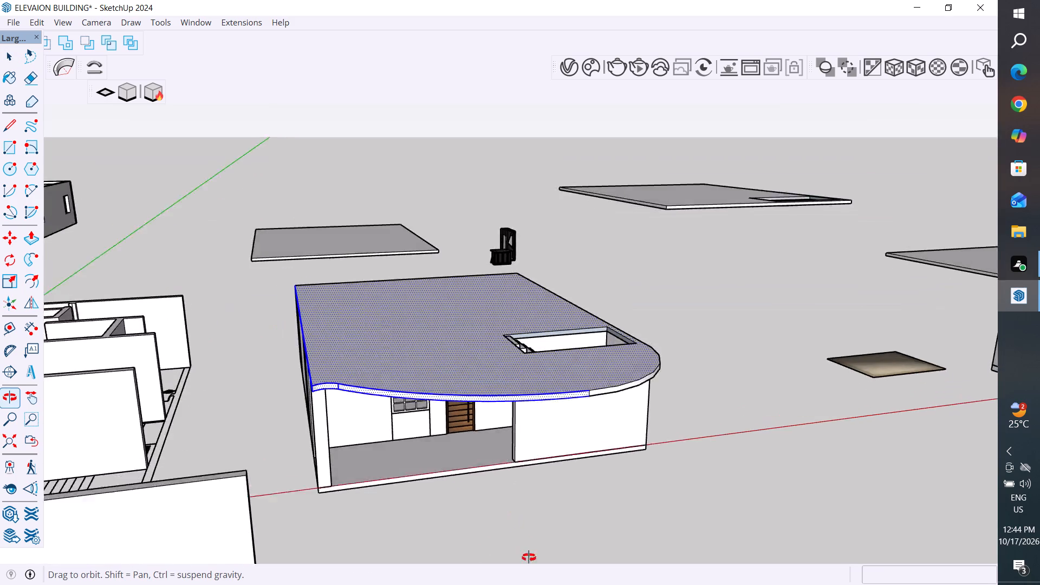
pyautogui.moveTo(529, 557); pyautogui.dragTo(760, 558, button='middle')
pyautogui.scroll(1, 263, 354)
pyautogui.moveTo(263, 354); pyautogui.dragTo(433, 343, button='middle')
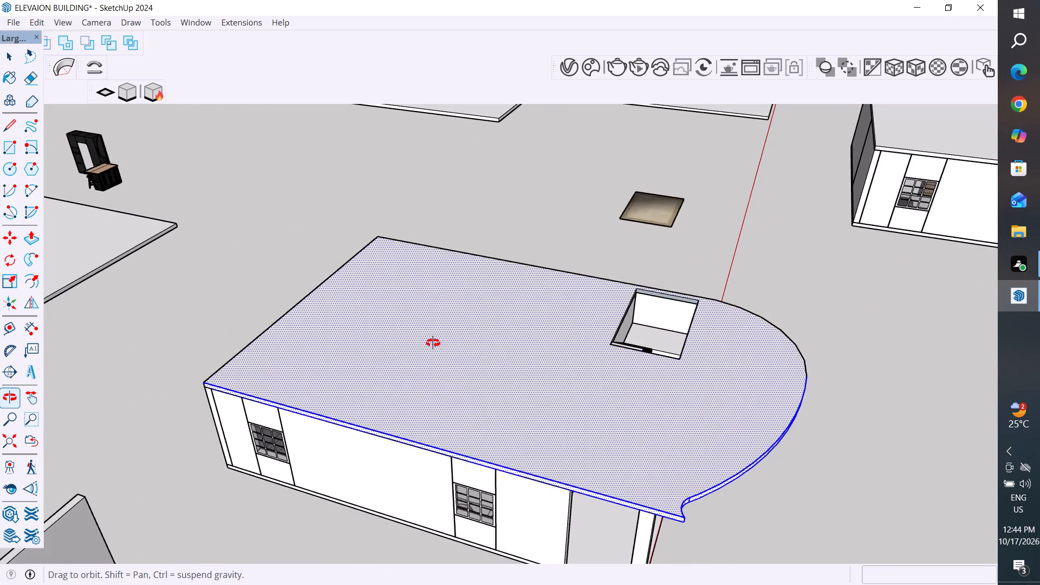
pyautogui.moveTo(433, 343); pyautogui.dragTo(660, 300, button='middle')
pyautogui.scroll(4, 756, 213)
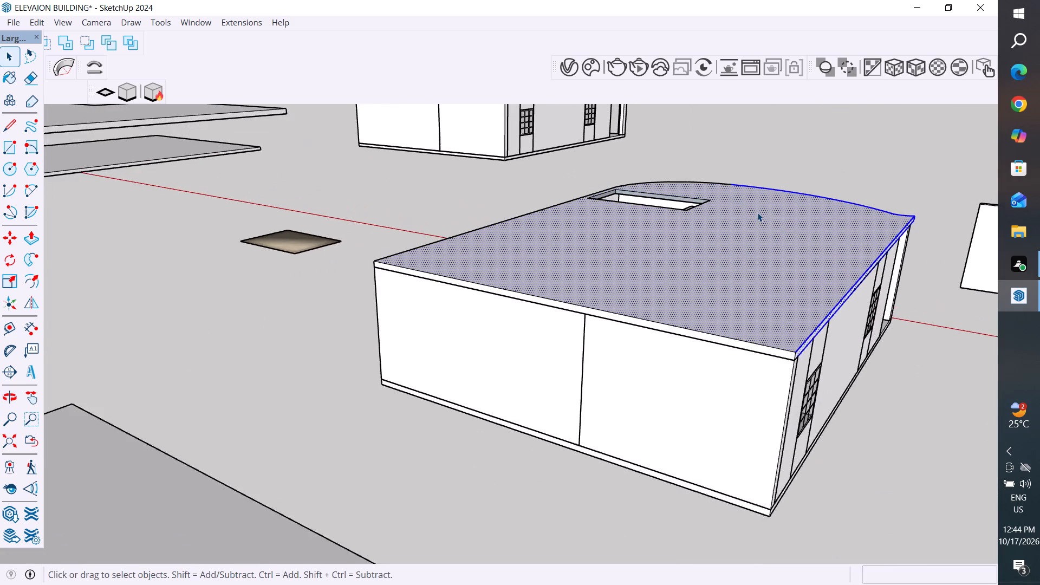
pyautogui.scroll(7, 691, 383)
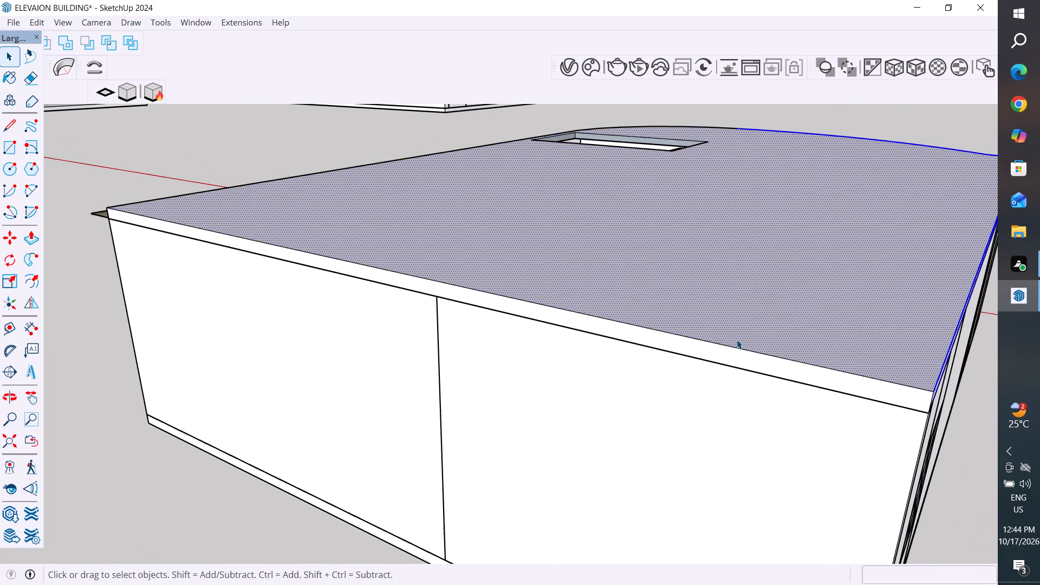
pyautogui.keyDown('ctrl'); pyautogui.click(739, 347); pyautogui.keyUp('ctrl')
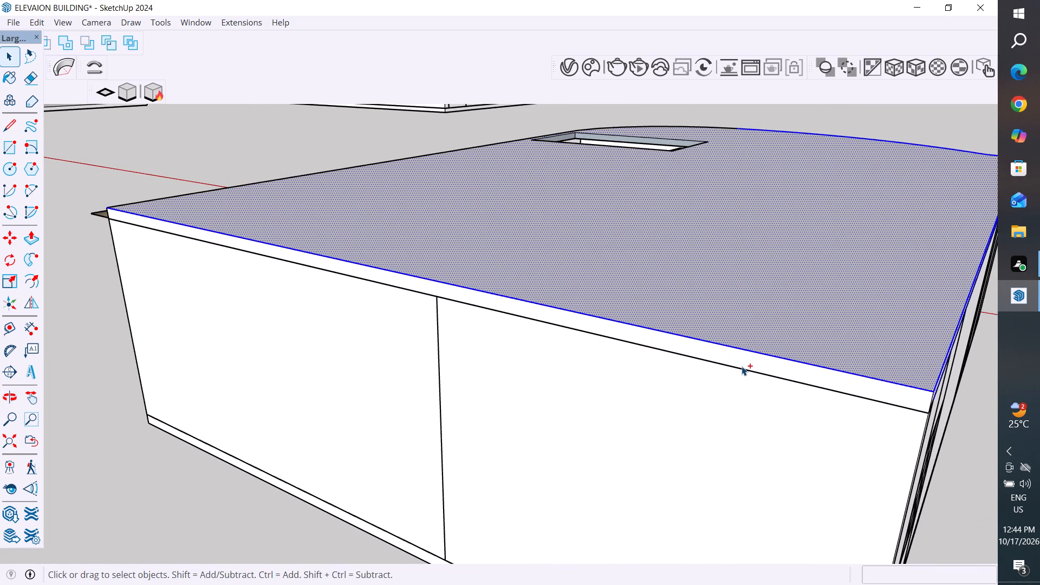
pyautogui.keyDown('ctrl'); pyautogui.click(742, 367); pyautogui.keyUp('ctrl')
# Add the stair-side long edges, the rear corner's vertical edge, and the side and rear edge faces of the slab to the selection.
pyautogui.scroll(-2, 742, 381)
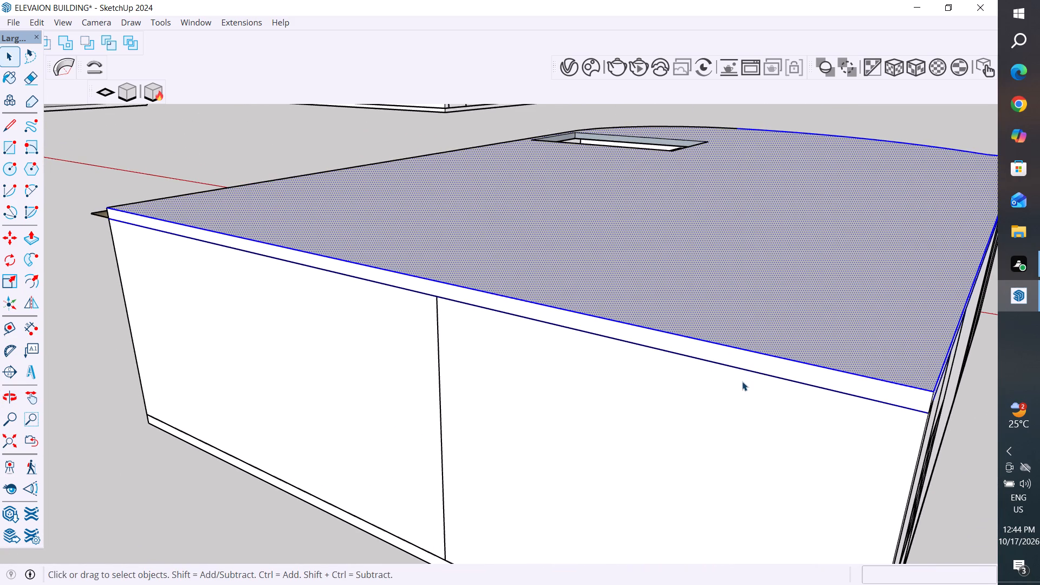
pyautogui.scroll(-4, 742, 381)
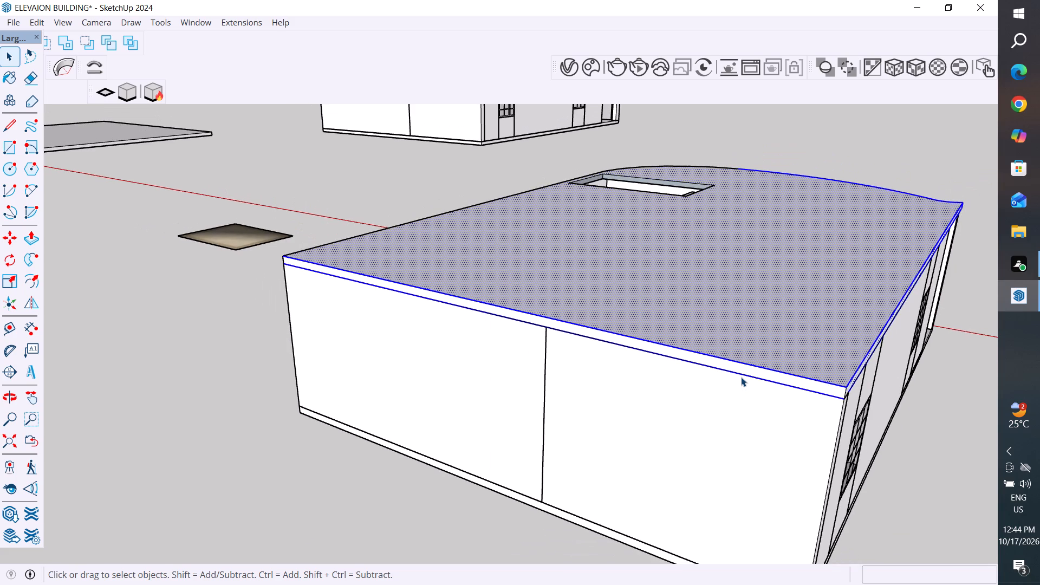
pyautogui.scroll(-3, 741, 377)
pyautogui.moveTo(492, 374); pyautogui.dragTo(615, 387, button='middle')
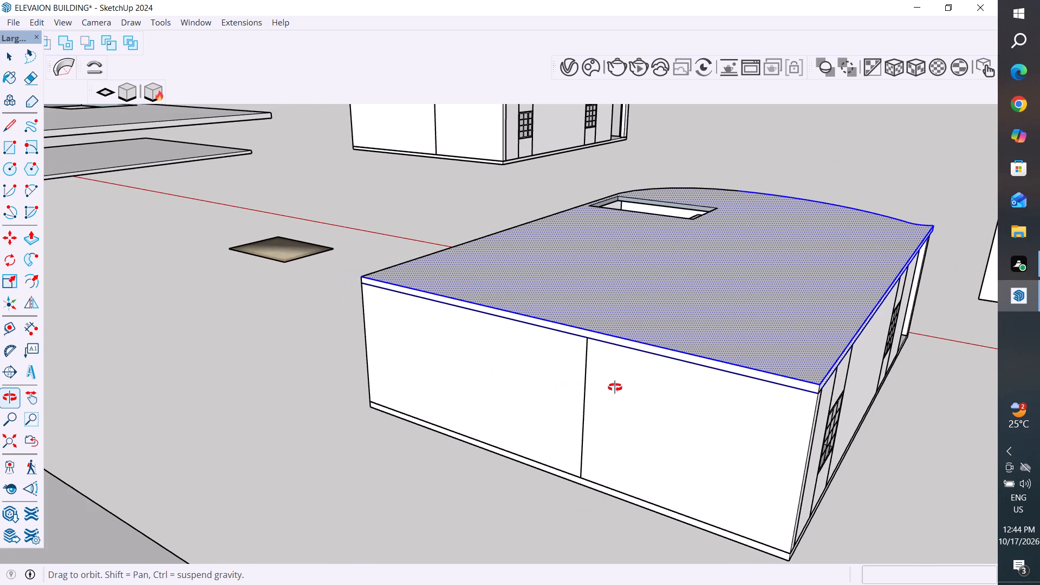
pyautogui.moveTo(615, 387); pyautogui.dragTo(947, 376, button='middle')
pyautogui.moveTo(641, 361); pyautogui.dragTo(647, 415, button='middle')
pyautogui.scroll(-7, 440, 477)
pyautogui.scroll(5, 476, 171)
pyautogui.scroll(8, 401, 285)
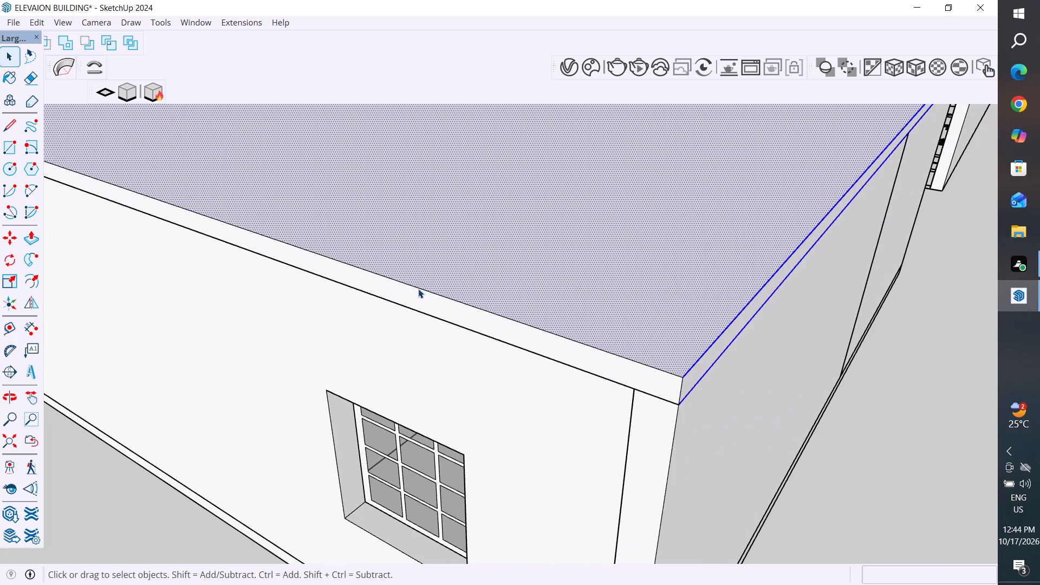
pyautogui.keyDown('ctrl'); pyautogui.click(423, 289); pyautogui.keyUp('ctrl')
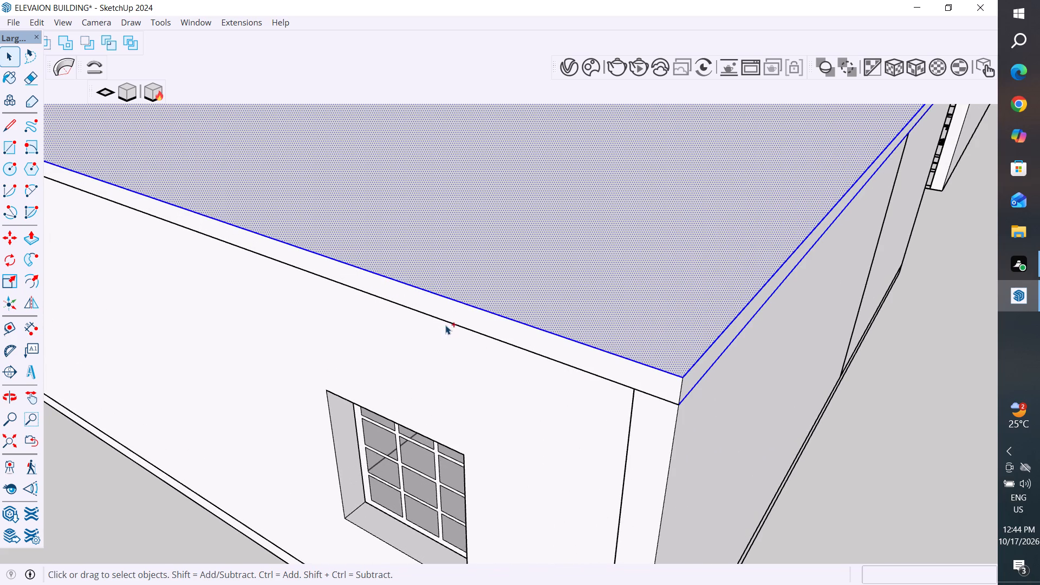
pyautogui.keyDown('ctrl'); pyautogui.click(451, 323); pyautogui.keyUp('ctrl')
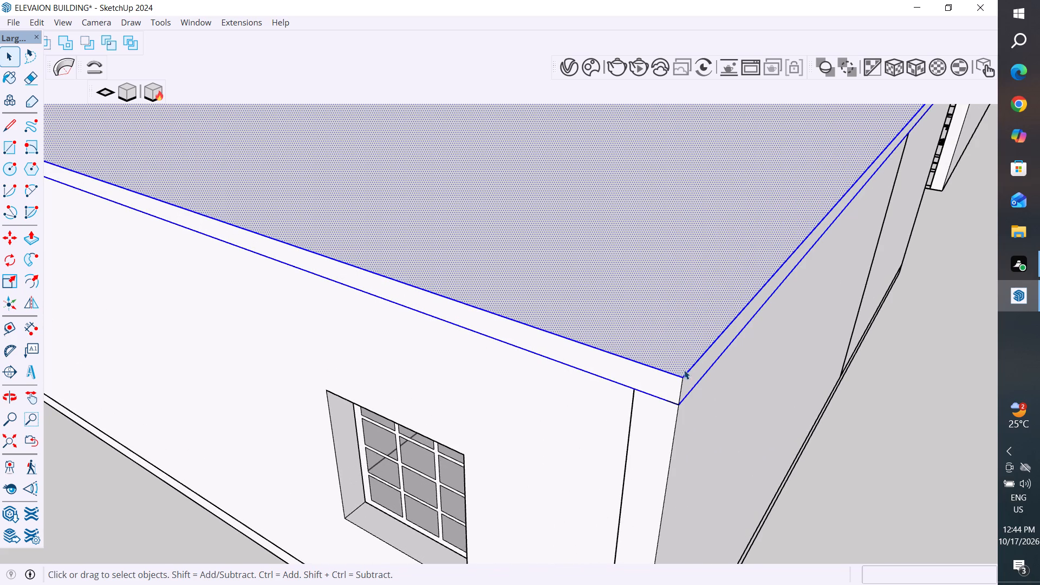
pyautogui.scroll(15, 673, 416)
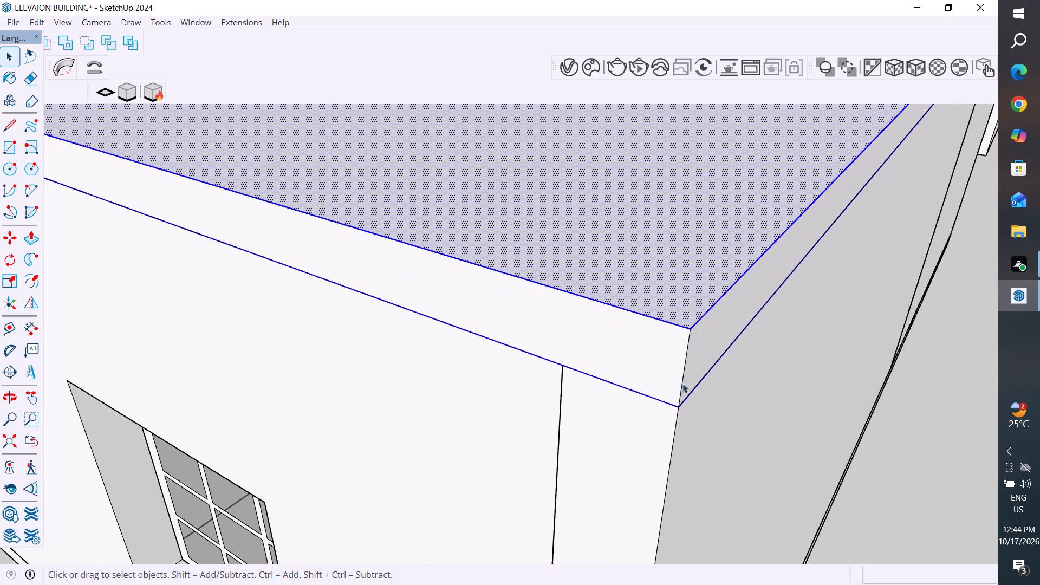
pyautogui.keyDown('ctrl'); pyautogui.click(684, 376); pyautogui.keyUp('ctrl')
pyautogui.keyDown('ctrl'); pyautogui.click(666, 368); pyautogui.keyUp('ctrl')
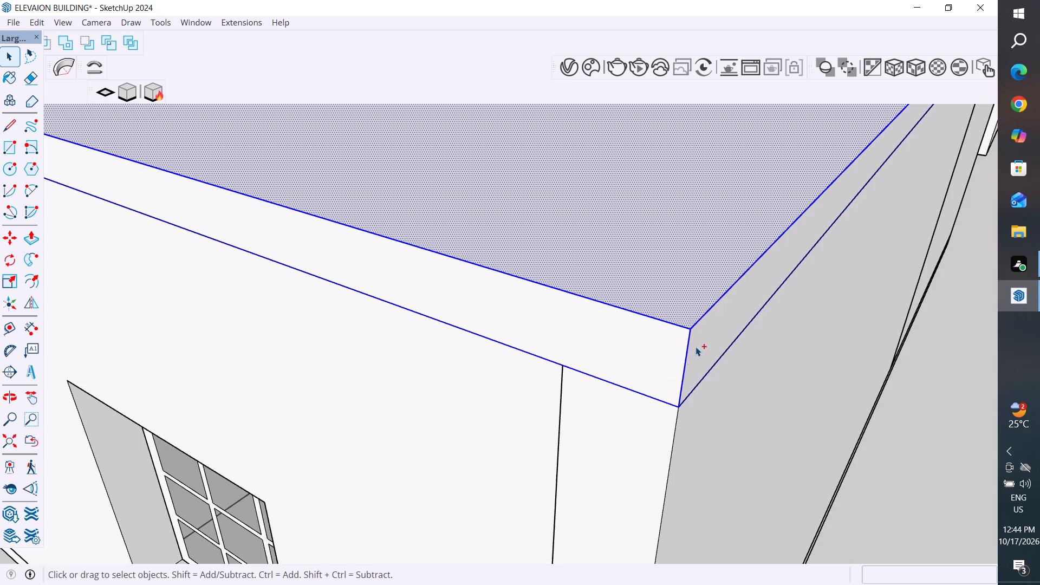
pyautogui.keyDown('ctrl'); pyautogui.click(706, 339); pyautogui.keyUp('ctrl')
# Add the upper and lower arcs and the edge face of the curved front's stair-side section to the selection.
pyautogui.keyDown('ctrl'); pyautogui.scroll(-5, 706, 339); pyautogui.keyUp('ctrl')
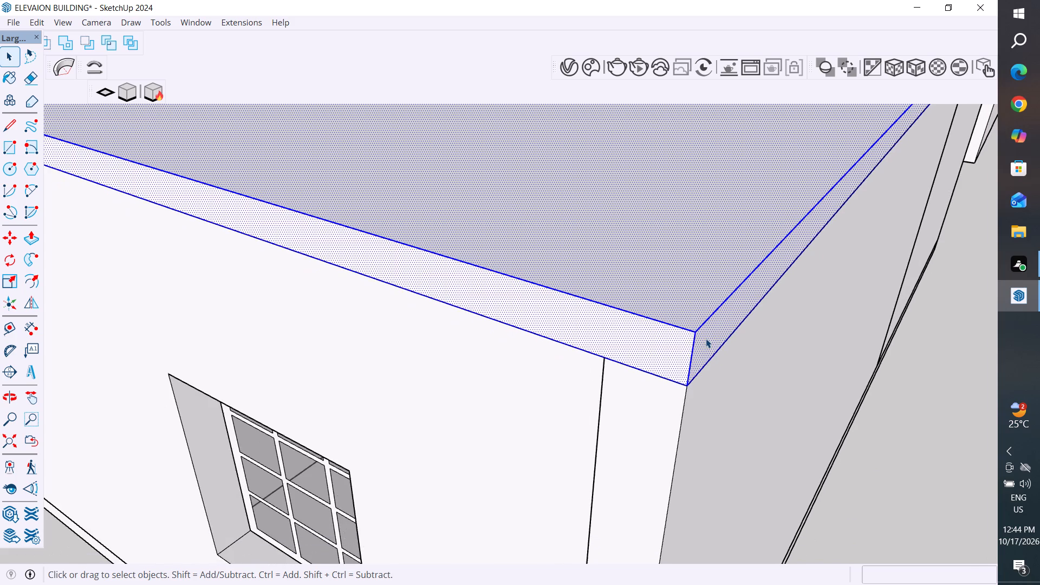
pyautogui.scroll(-17, 706, 339)
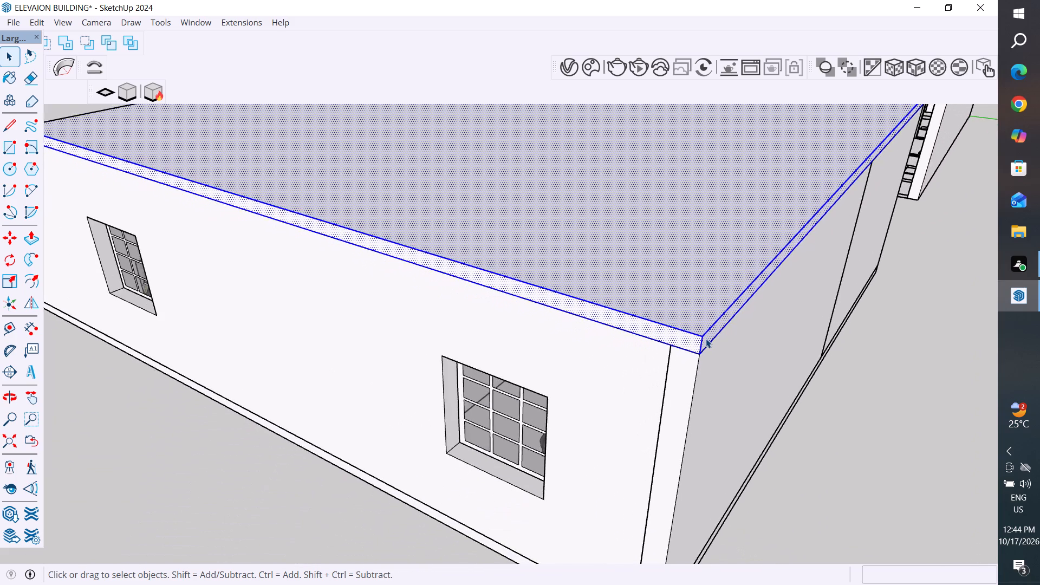
pyautogui.scroll(-4, 706, 339)
pyautogui.moveTo(194, 230); pyautogui.dragTo(308, 260, button='middle')
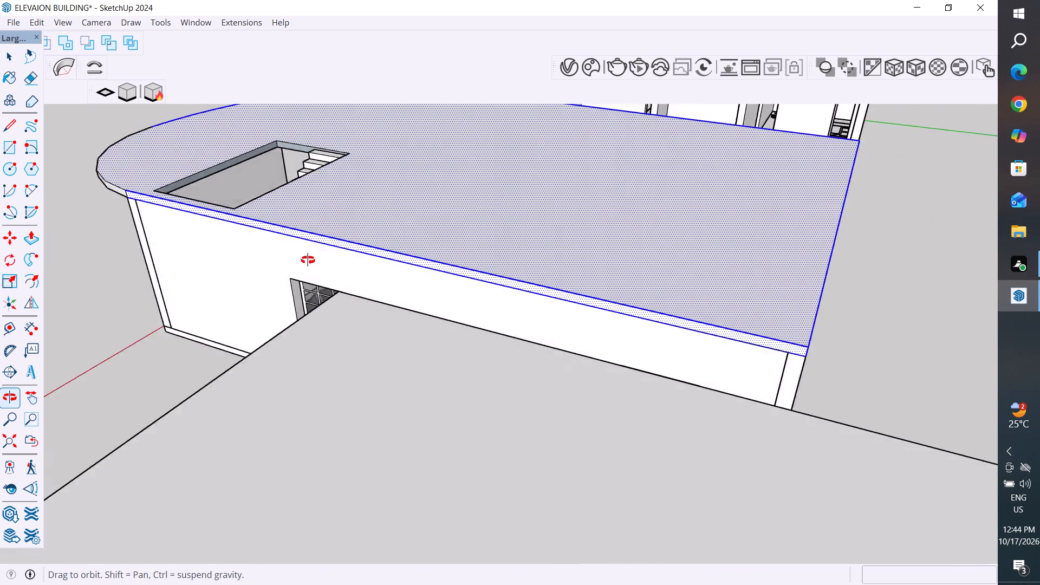
pyautogui.moveTo(308, 260); pyautogui.dragTo(429, 284, button='middle')
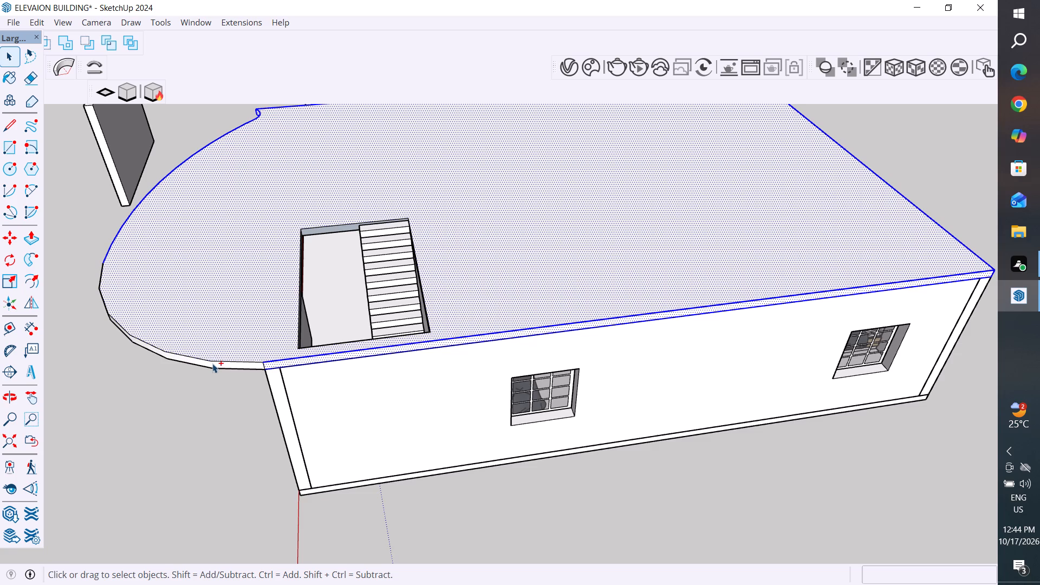
pyautogui.scroll(5, 212, 363)
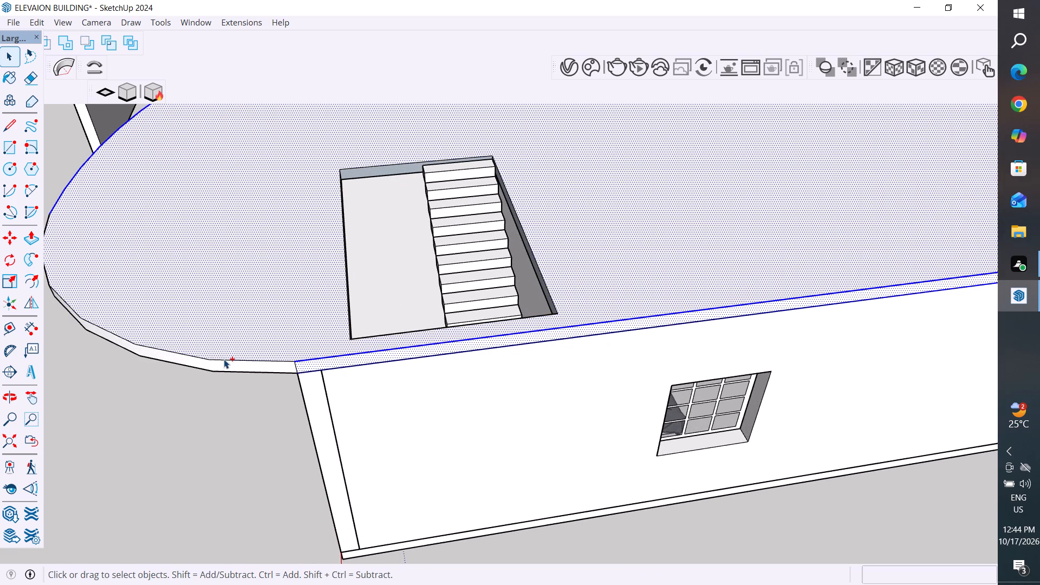
pyautogui.keyDown('ctrl'); pyautogui.click(224, 358); pyautogui.keyUp('ctrl')
pyautogui.scroll(5, 235, 358)
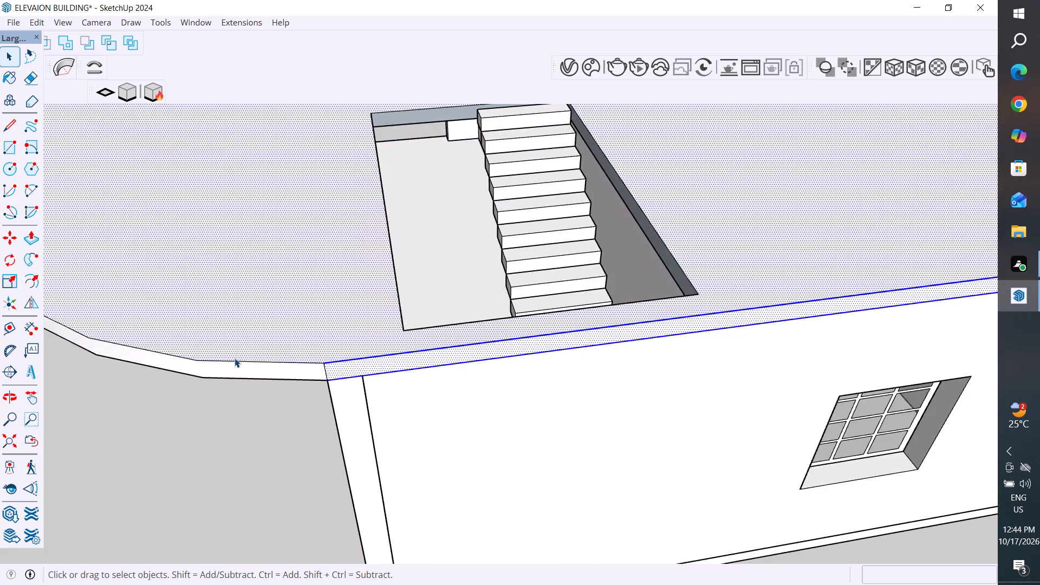
pyautogui.scroll(6, 235, 358)
pyautogui.keyDown('ctrl'); pyautogui.click(250, 362); pyautogui.keyUp('ctrl')
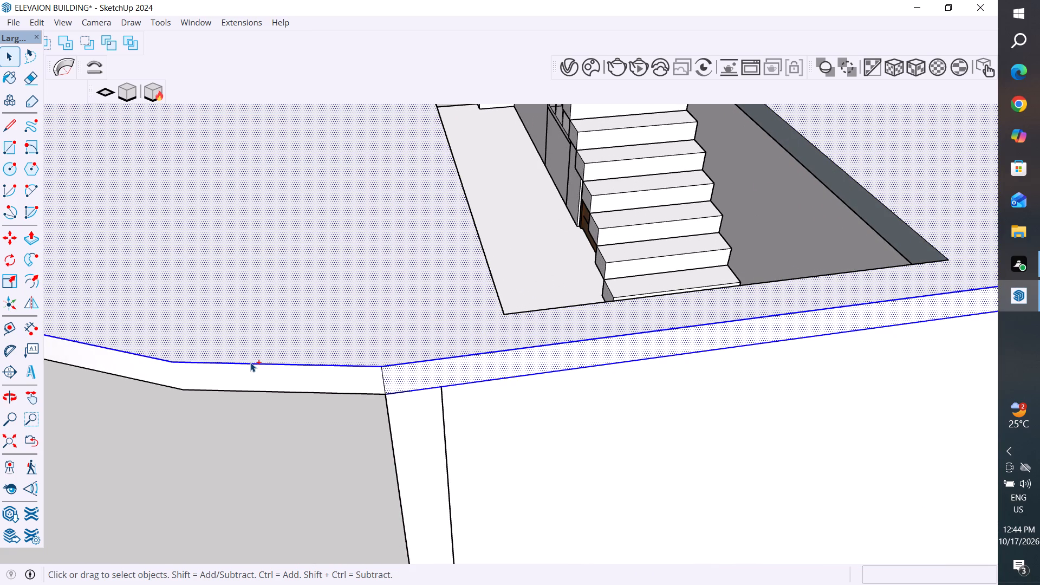
pyautogui.keyDown('ctrl'); pyautogui.click(272, 391); pyautogui.keyUp('ctrl')
pyautogui.keyDown('ctrl'); pyautogui.click(277, 378); pyautogui.keyUp('ctrl')
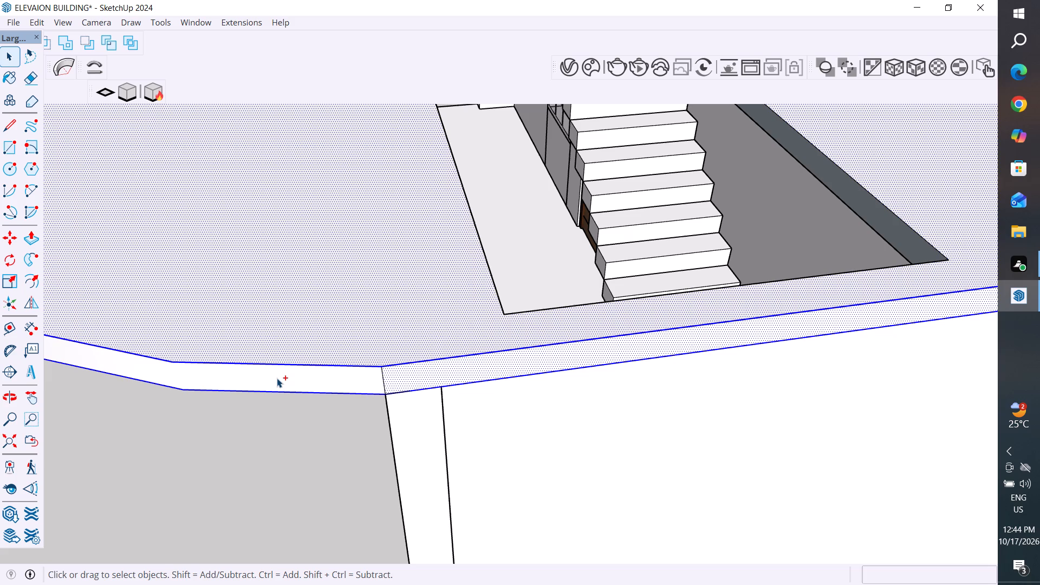
# Add the short vertical seam edge between the two arcs of the slab's curved front to the selection.
pyautogui.scroll(-12, 429, 417)
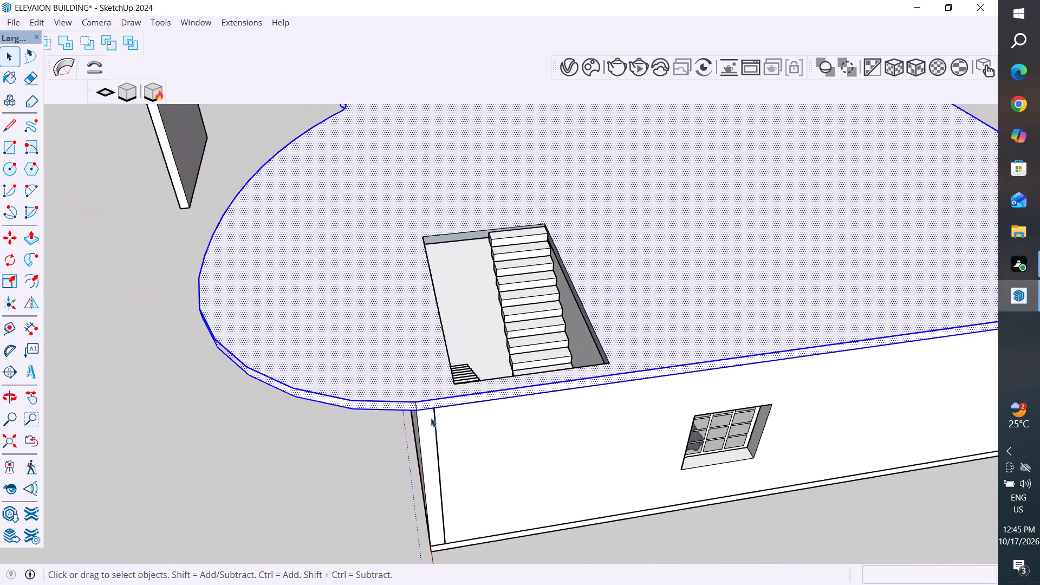
pyautogui.moveTo(226, 342); pyautogui.dragTo(365, 310, button='middle')
pyautogui.scroll(5, 366, 301)
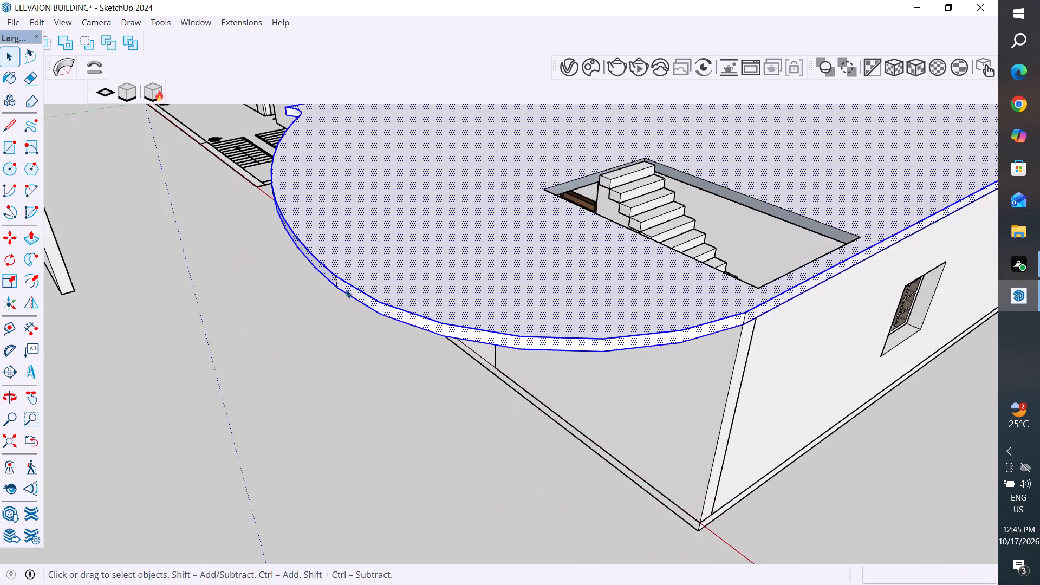
pyautogui.scroll(13, 346, 289)
pyautogui.keyDown('ctrl'); pyautogui.click(313, 264); pyautogui.keyUp('ctrl')
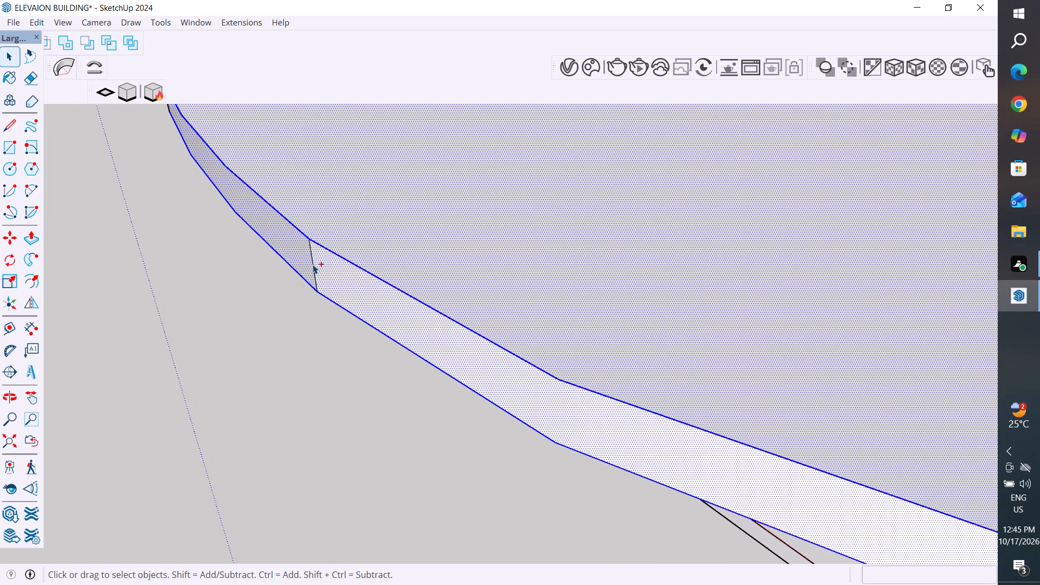
# Make a group from the fully selected curved-front slab geometry and clear the selection.
pyautogui.scroll(-17, 337, 344)
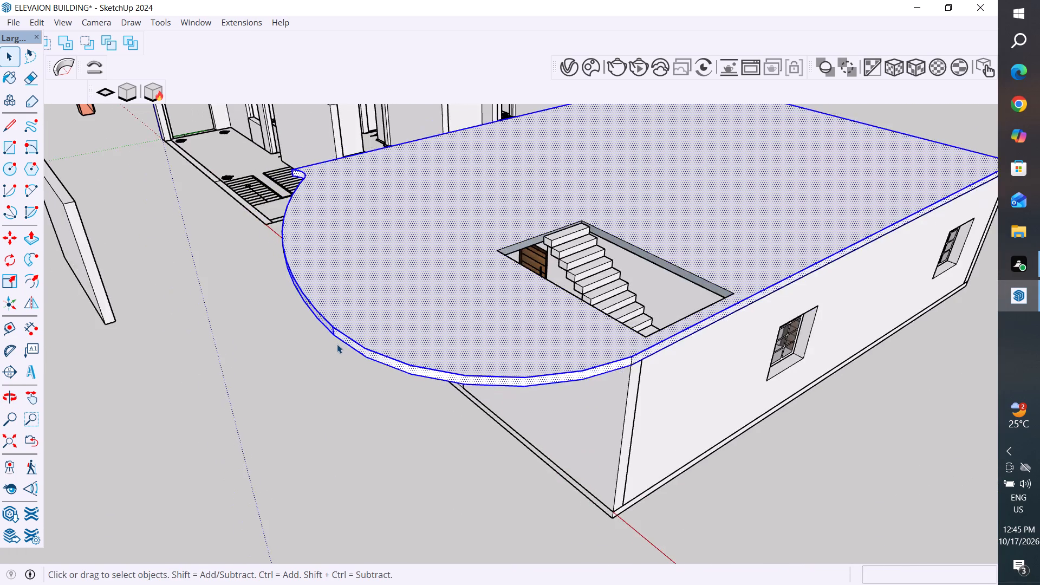
pyautogui.scroll(-2, 337, 344)
pyautogui.moveTo(283, 339); pyautogui.dragTo(637, 321, button='middle')
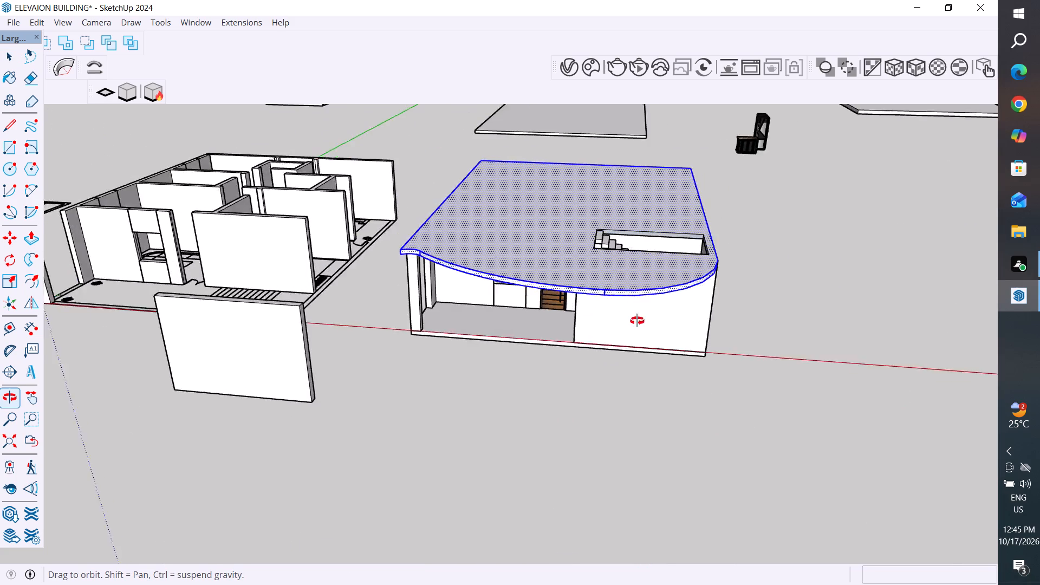
pyautogui.moveTo(637, 321); pyautogui.dragTo(835, 327, button='middle')
pyautogui.moveTo(715, 231); pyautogui.dragTo(493, 217, button='middle')
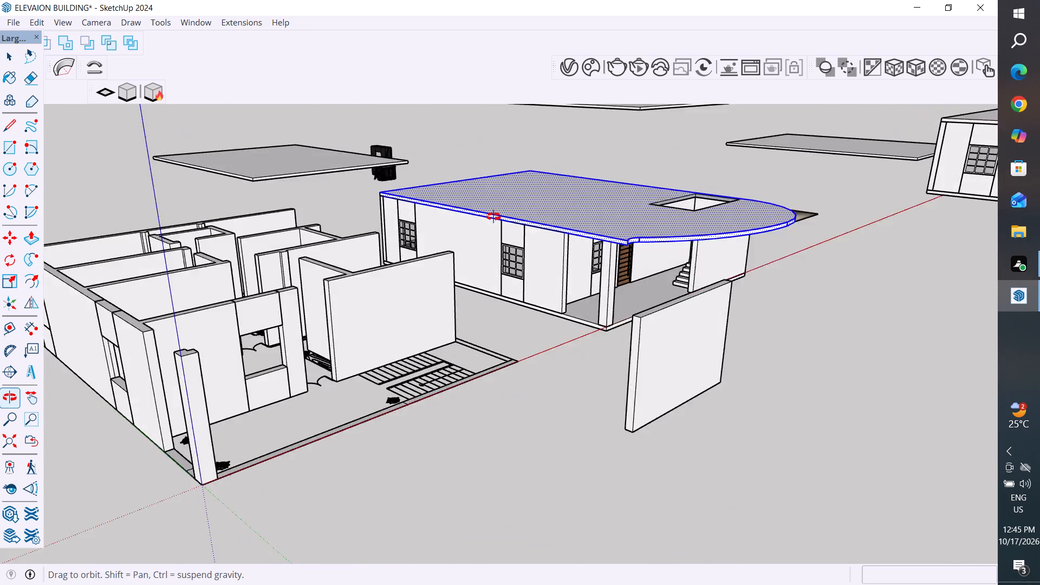
pyautogui.moveTo(493, 217); pyautogui.dragTo(413, 271, button='middle')
pyautogui.scroll(-14, 418, 331)
pyautogui.moveTo(477, 277); pyautogui.dragTo(478, 270, button='middle')
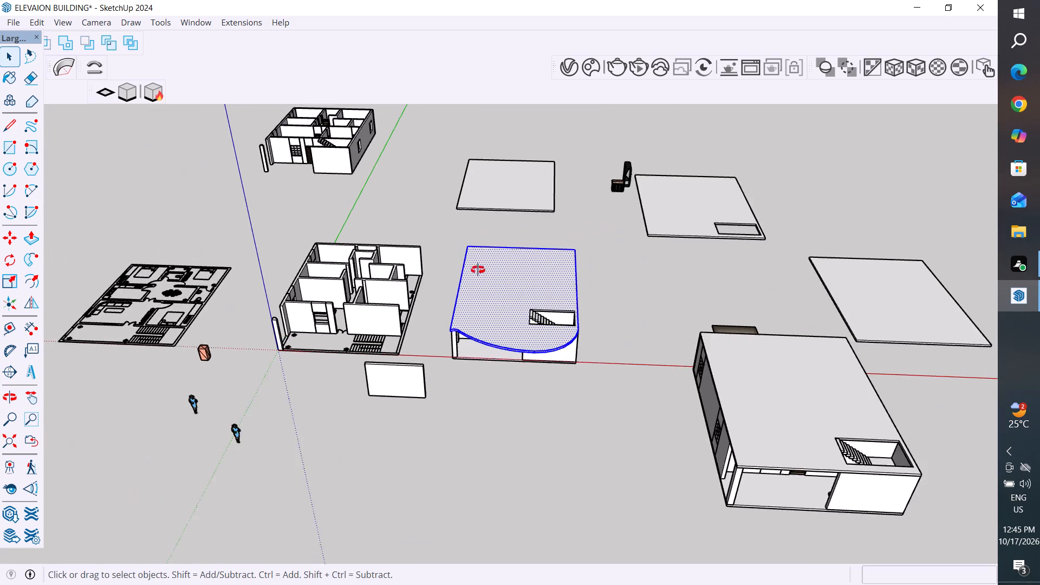
pyautogui.moveTo(478, 270); pyautogui.dragTo(479, 134, button='middle')
pyautogui.scroll(5, 478, 189)
pyautogui.scroll(5, 498, 229)
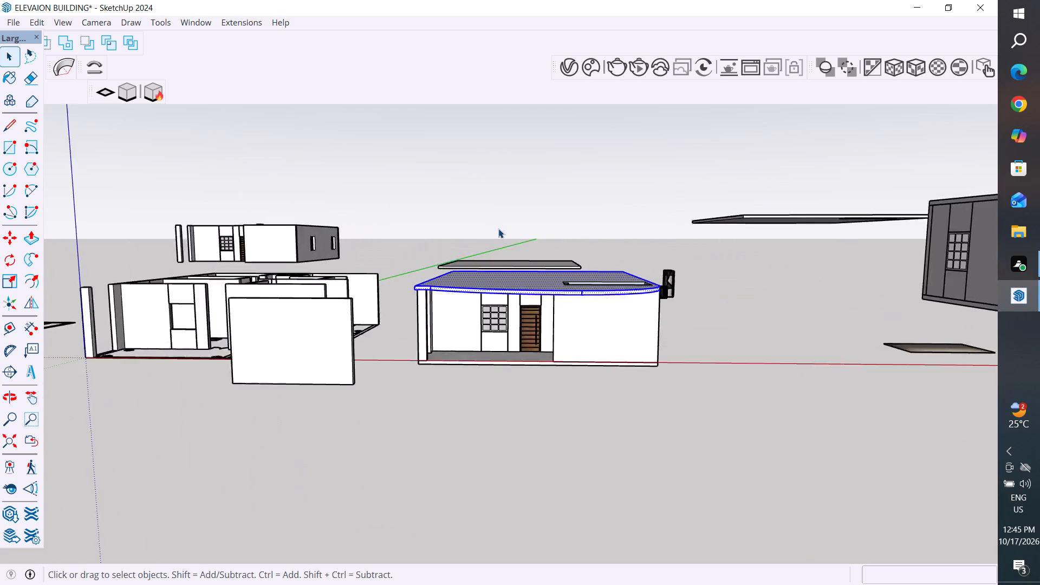
pyautogui.moveTo(576, 323); pyautogui.dragTo(557, 201, button='middle')
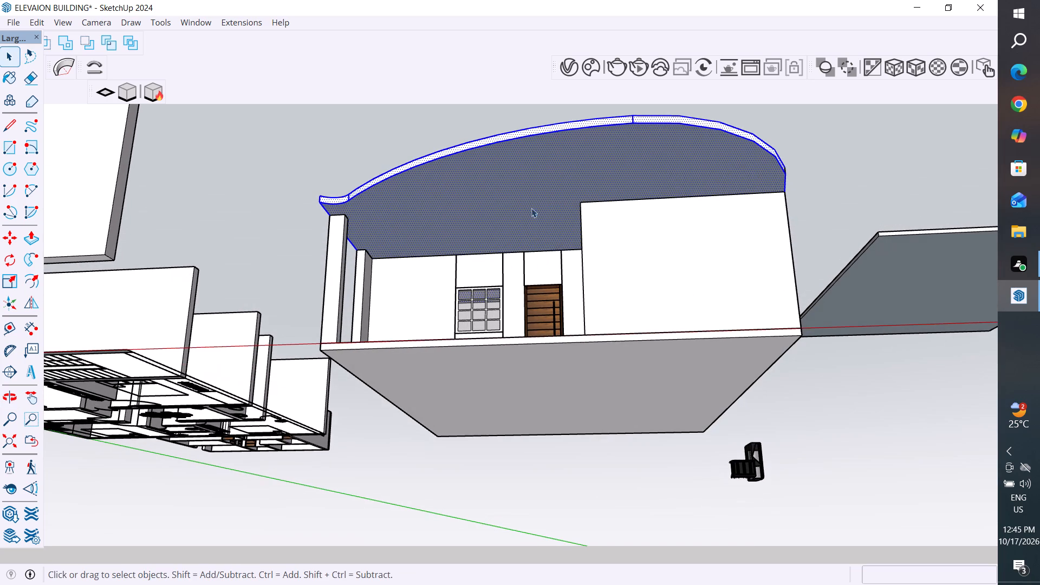
pyautogui.rightClick(532, 185)
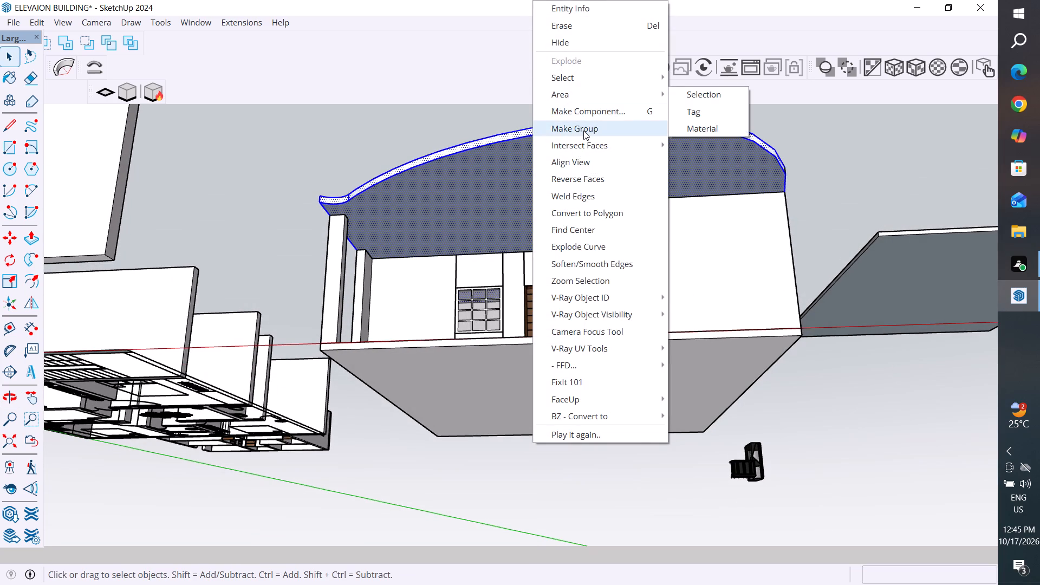
pyautogui.click(583, 131)
pyautogui.click(382, 140)
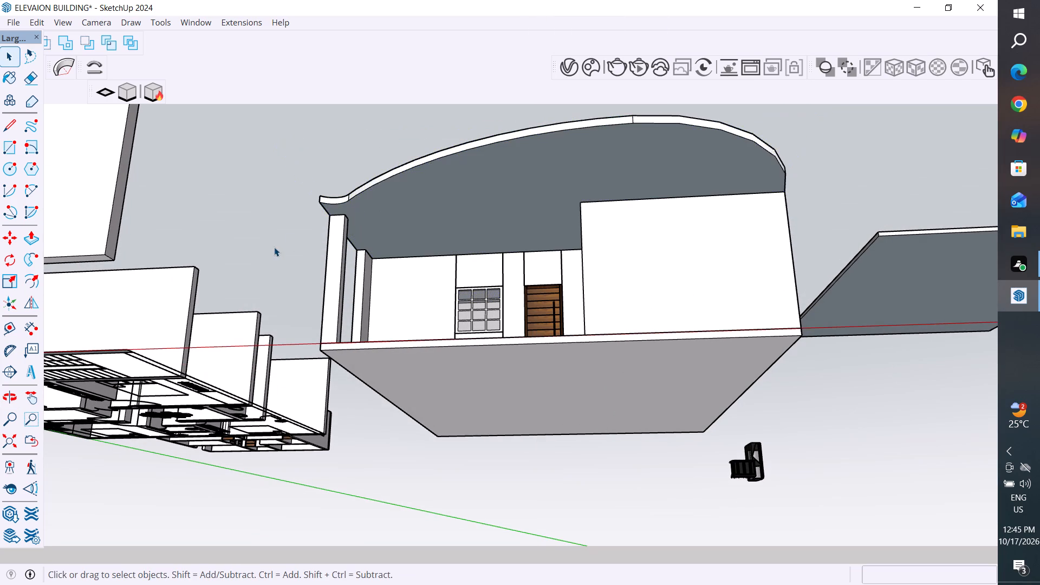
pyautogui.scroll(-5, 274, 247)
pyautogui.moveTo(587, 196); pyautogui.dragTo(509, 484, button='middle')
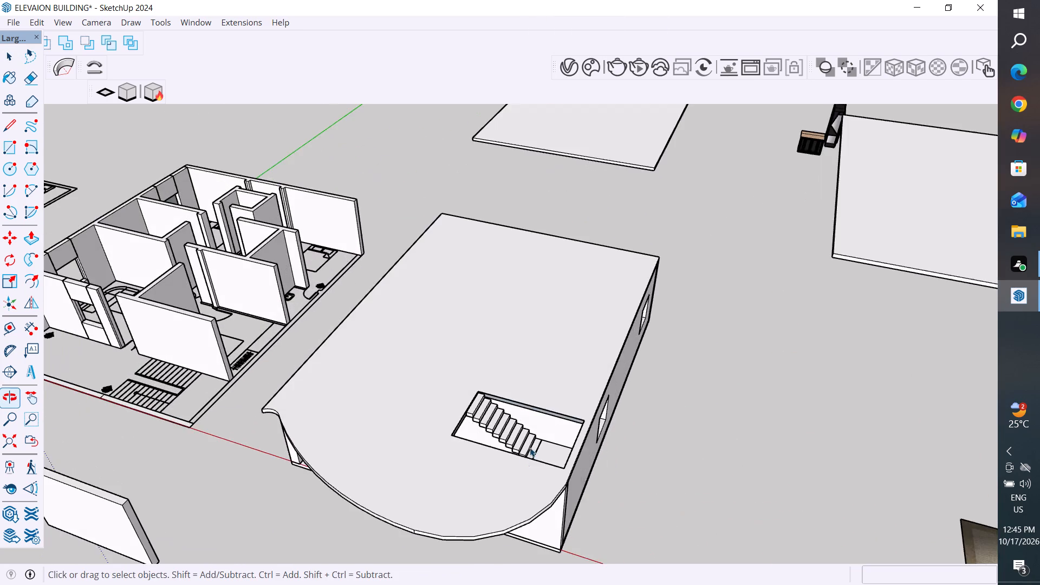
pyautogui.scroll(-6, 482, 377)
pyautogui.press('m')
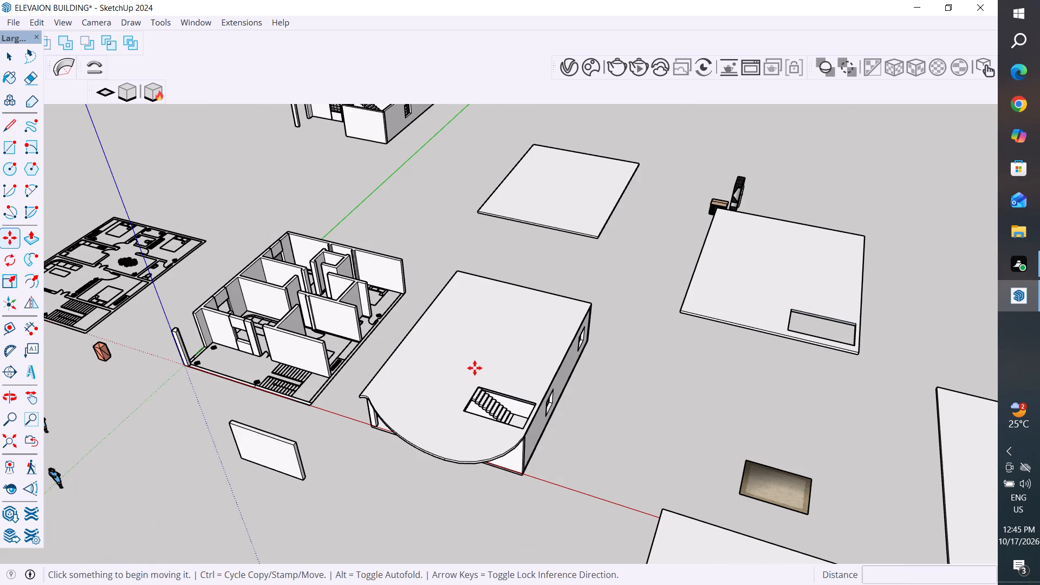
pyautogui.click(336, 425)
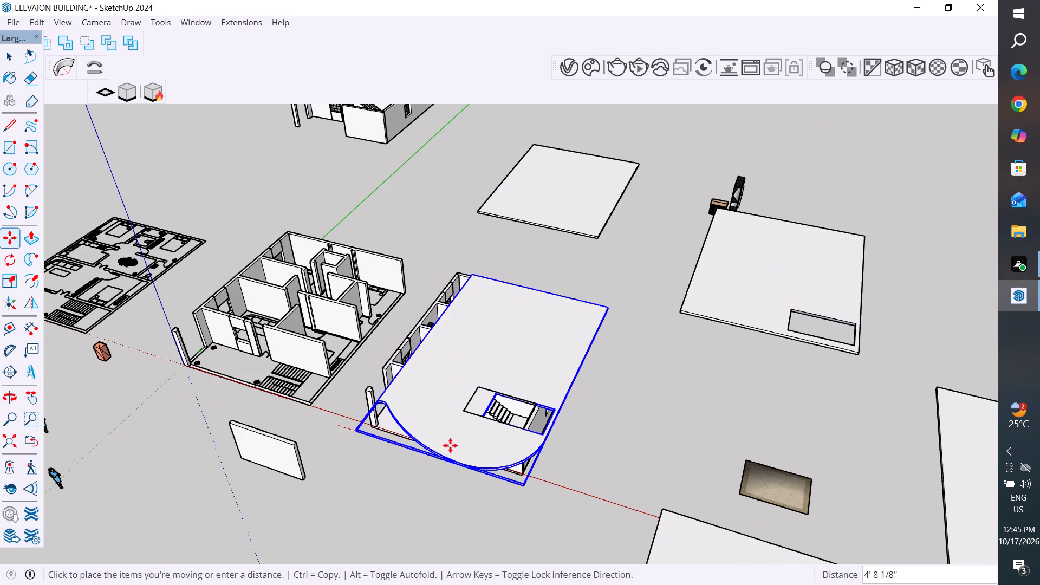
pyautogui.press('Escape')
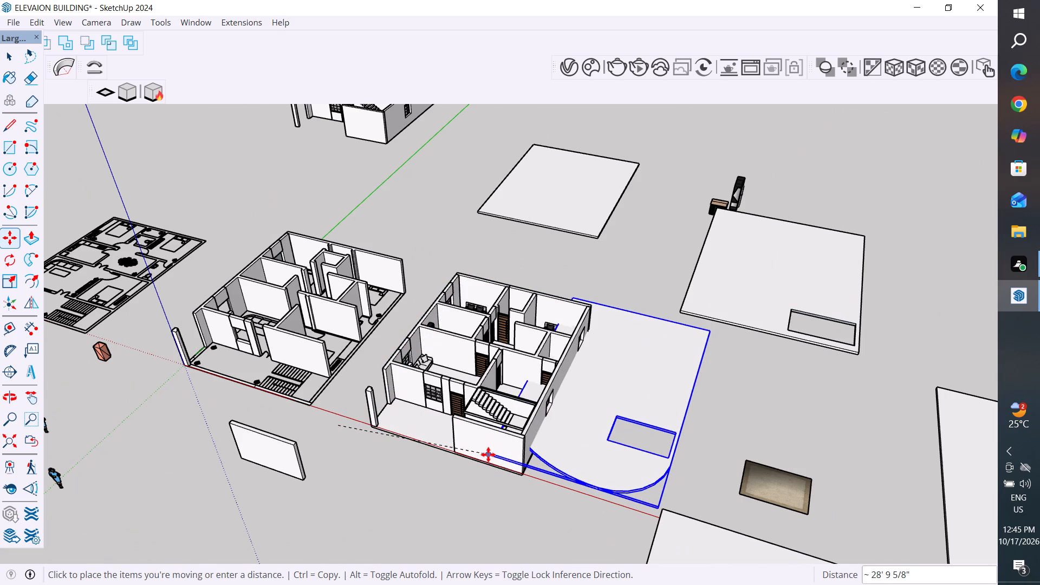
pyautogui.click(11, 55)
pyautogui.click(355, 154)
# Explode the group of the separate set-aside storey that is covered by the flat rectangular slab.
pyautogui.scroll(-5, 496, 398)
pyautogui.moveTo(469, 417); pyautogui.dragTo(537, 337, button='middle')
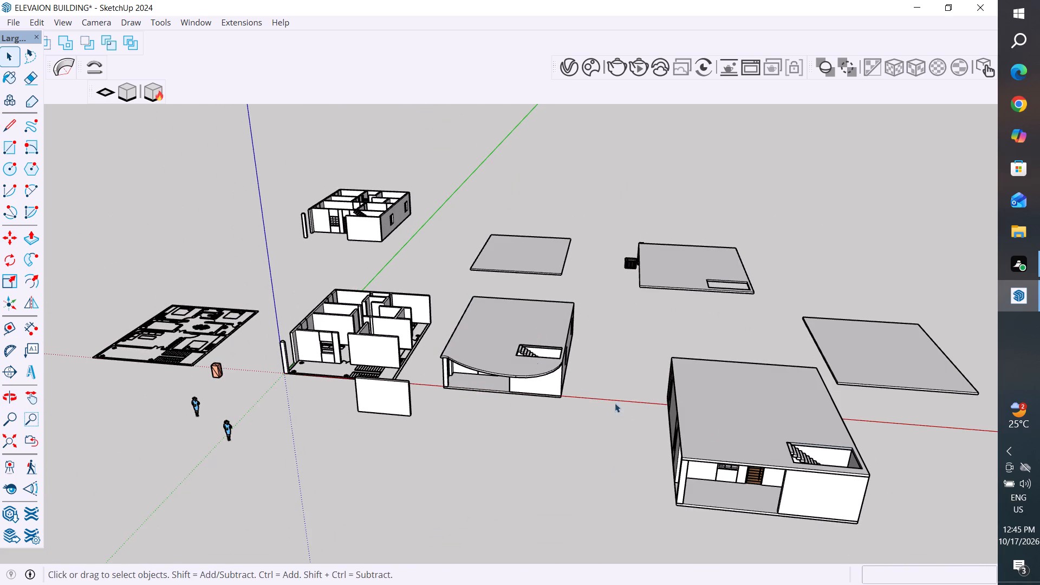
pyautogui.click(725, 428)
pyautogui.rightClick(725, 428)
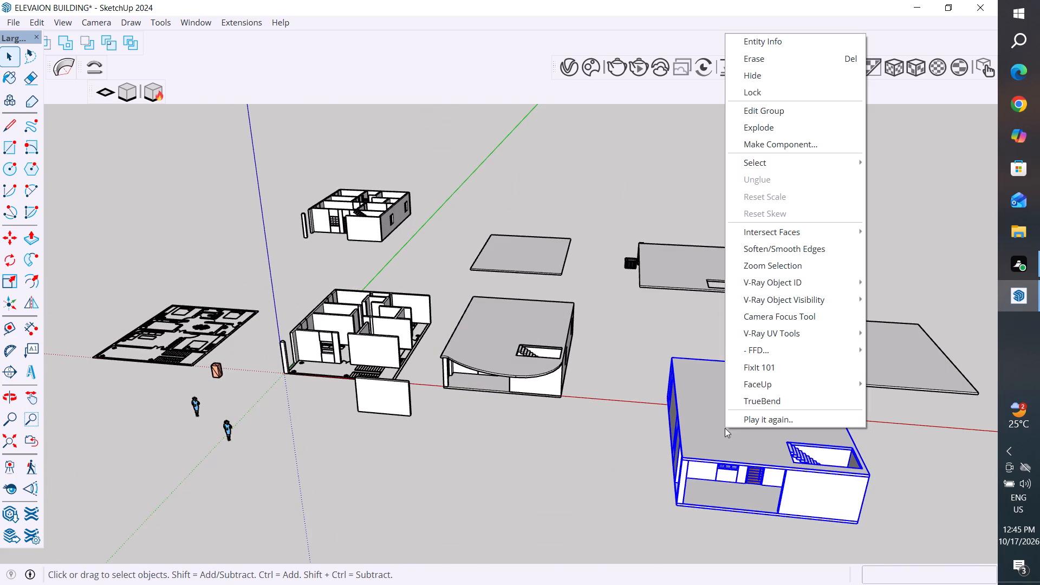
pyautogui.click(783, 128)
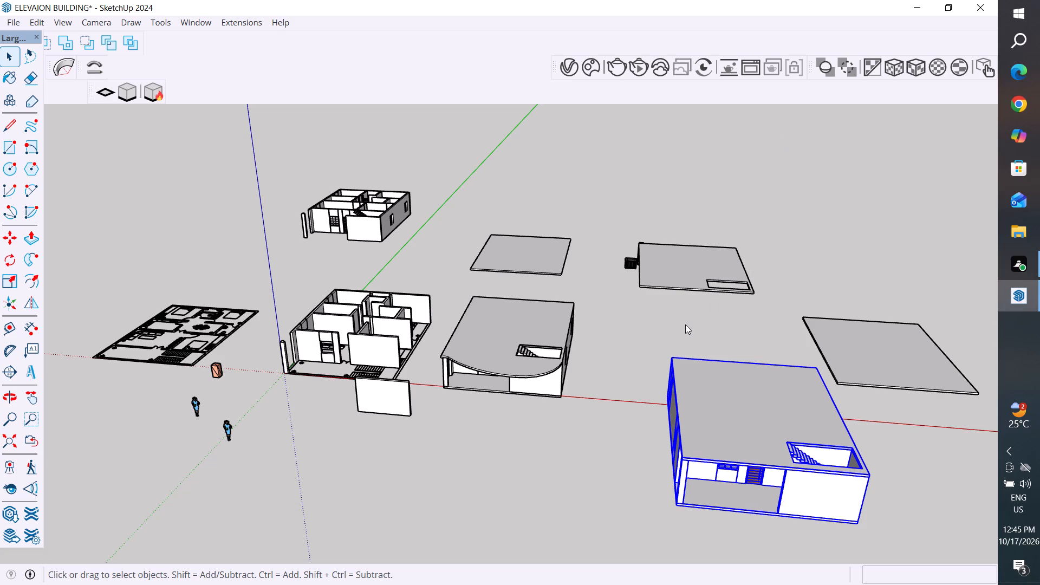
pyautogui.click(685, 324)
# Delete the rectangular roof slab with the stair opening from the exploded set-aside storey.
pyautogui.scroll(2, 869, 401)
pyautogui.scroll(10, 940, 502)
pyautogui.scroll(6, 705, 485)
pyautogui.click(750, 446)
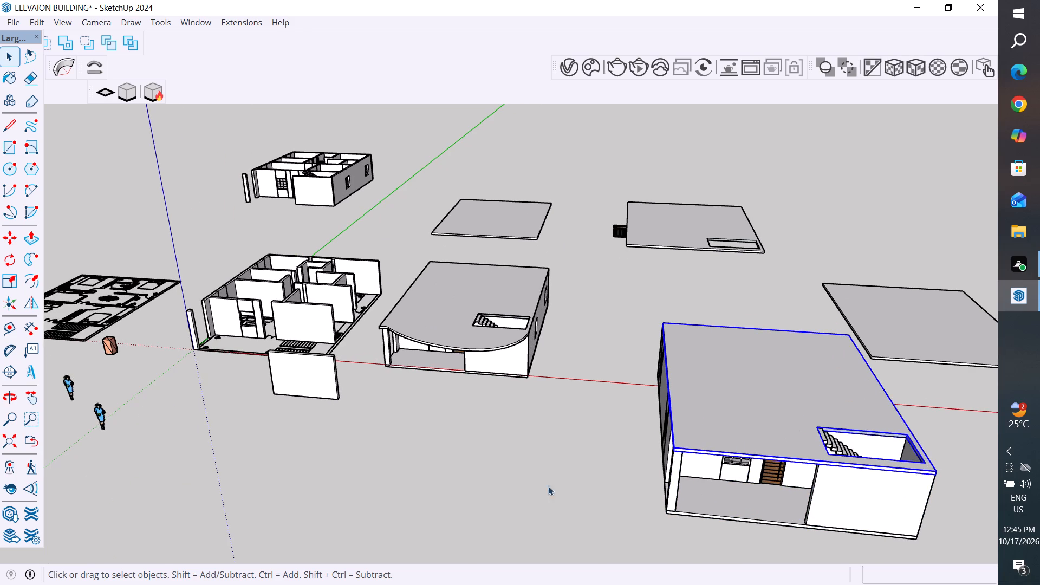
pyautogui.scroll(-5, 400, 493)
pyautogui.moveTo(685, 466); pyautogui.dragTo(617, 410, button='middle')
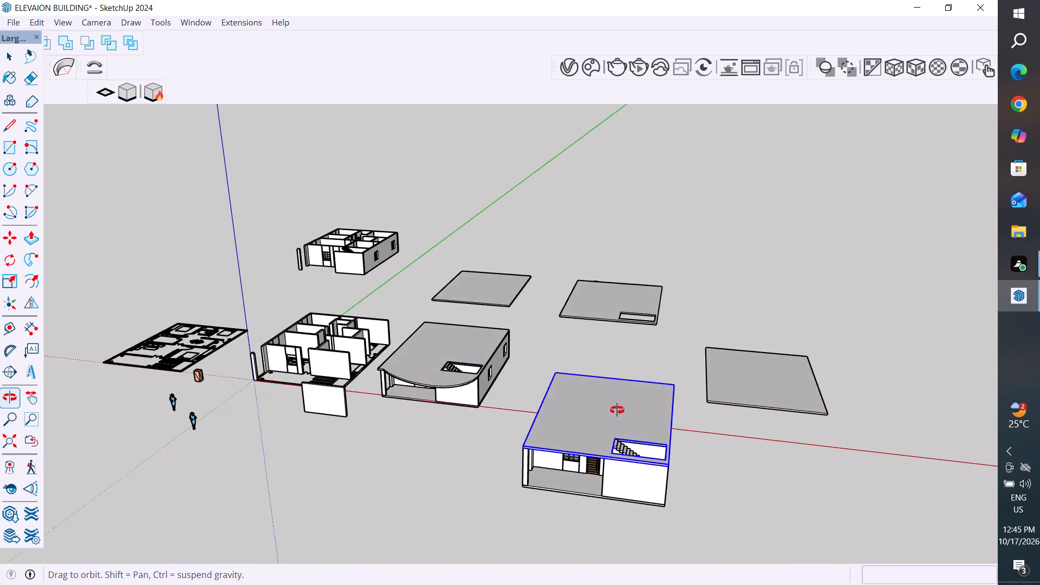
pyautogui.moveTo(617, 410); pyautogui.dragTo(575, 400, button='middle')
pyautogui.press('Delete')
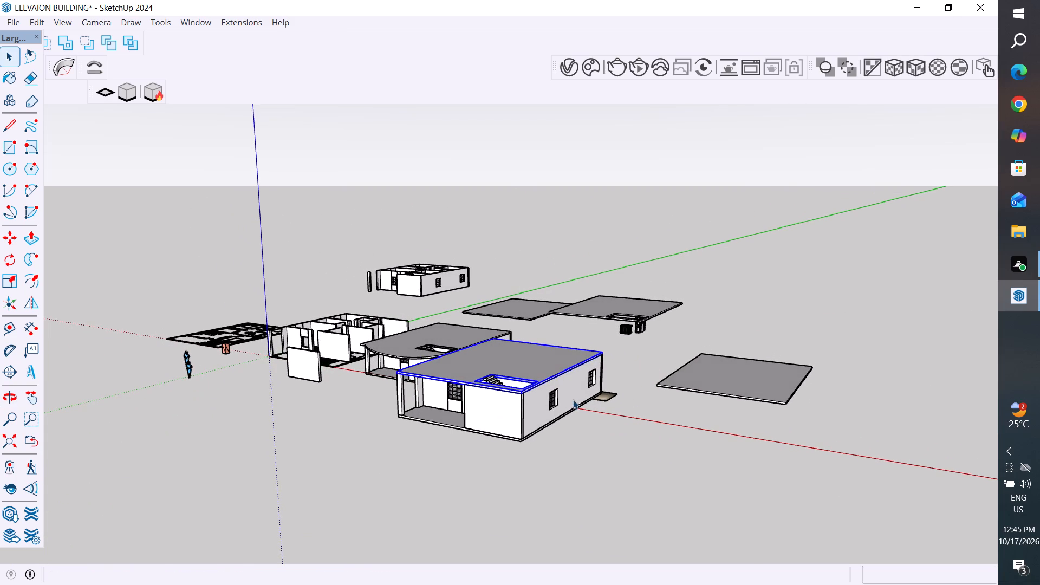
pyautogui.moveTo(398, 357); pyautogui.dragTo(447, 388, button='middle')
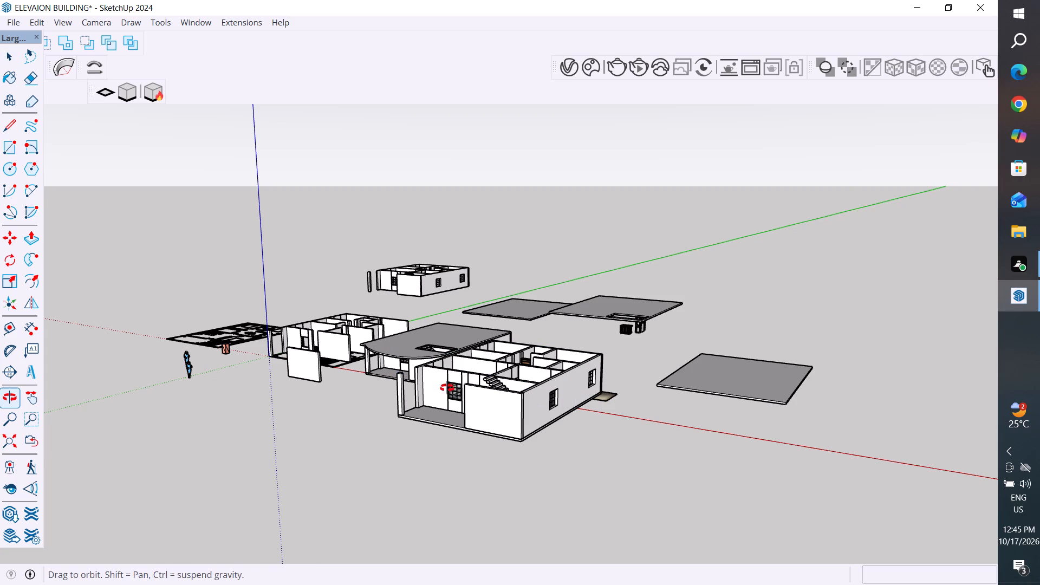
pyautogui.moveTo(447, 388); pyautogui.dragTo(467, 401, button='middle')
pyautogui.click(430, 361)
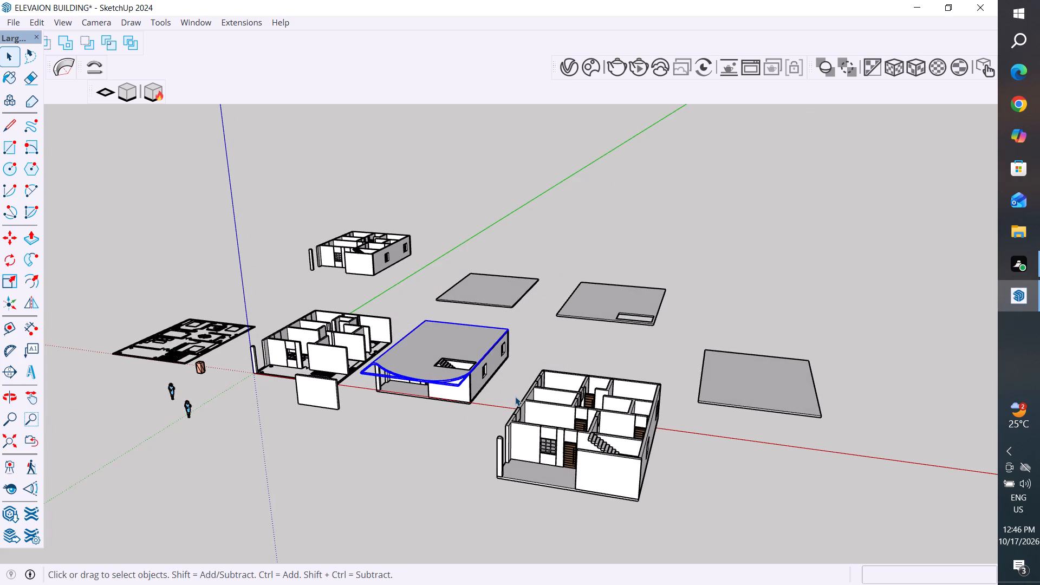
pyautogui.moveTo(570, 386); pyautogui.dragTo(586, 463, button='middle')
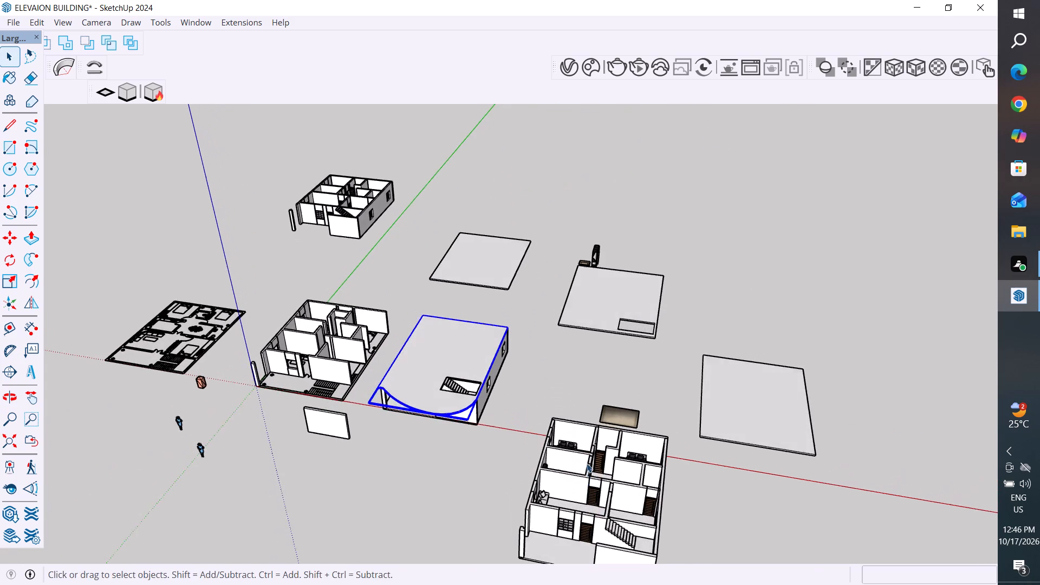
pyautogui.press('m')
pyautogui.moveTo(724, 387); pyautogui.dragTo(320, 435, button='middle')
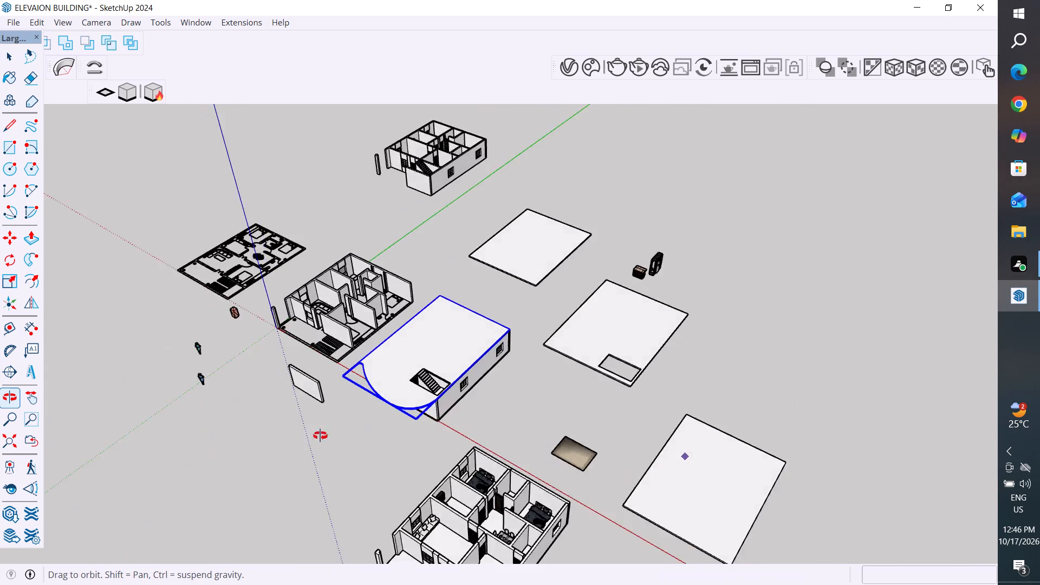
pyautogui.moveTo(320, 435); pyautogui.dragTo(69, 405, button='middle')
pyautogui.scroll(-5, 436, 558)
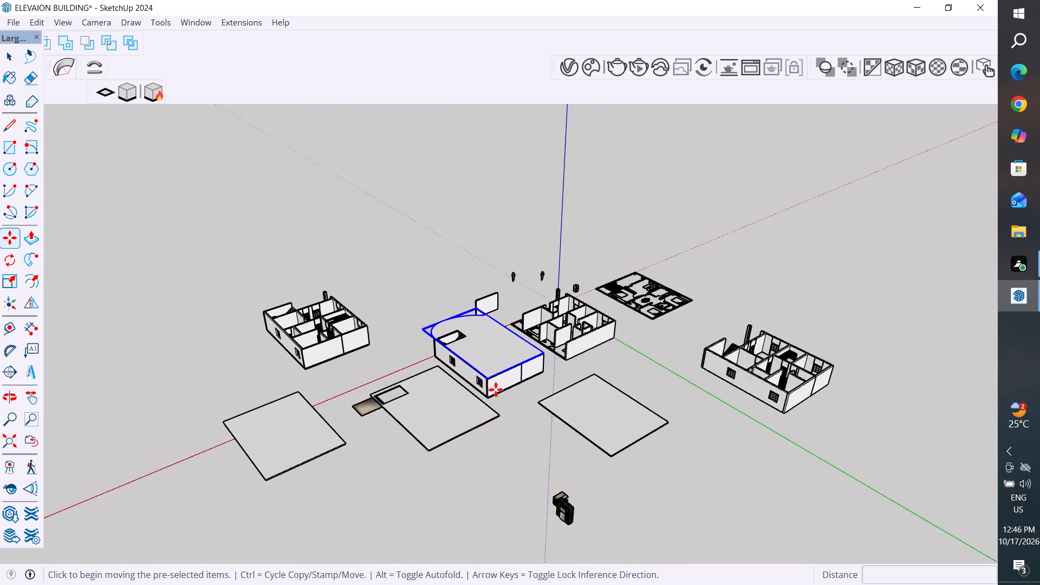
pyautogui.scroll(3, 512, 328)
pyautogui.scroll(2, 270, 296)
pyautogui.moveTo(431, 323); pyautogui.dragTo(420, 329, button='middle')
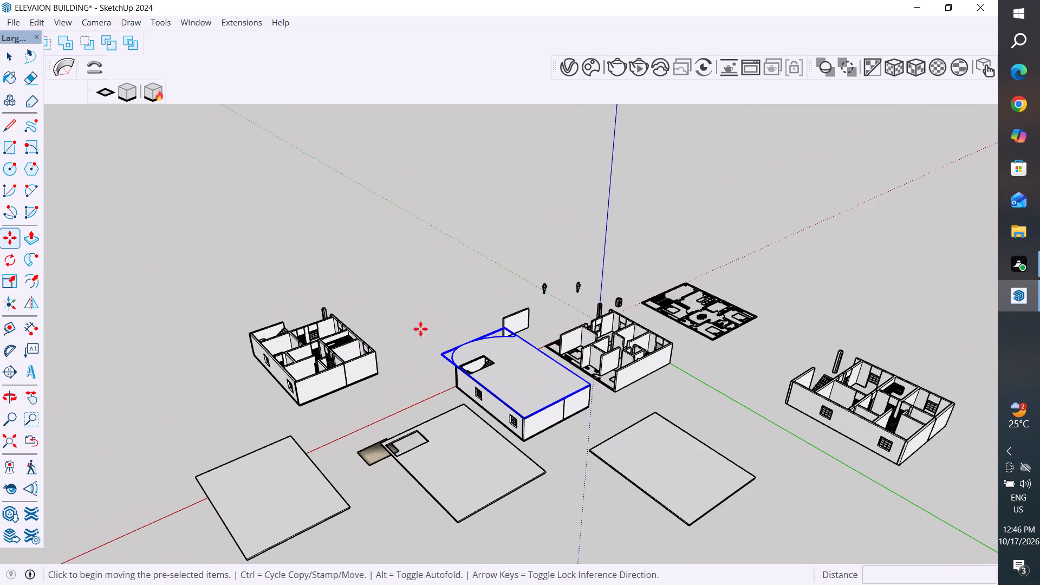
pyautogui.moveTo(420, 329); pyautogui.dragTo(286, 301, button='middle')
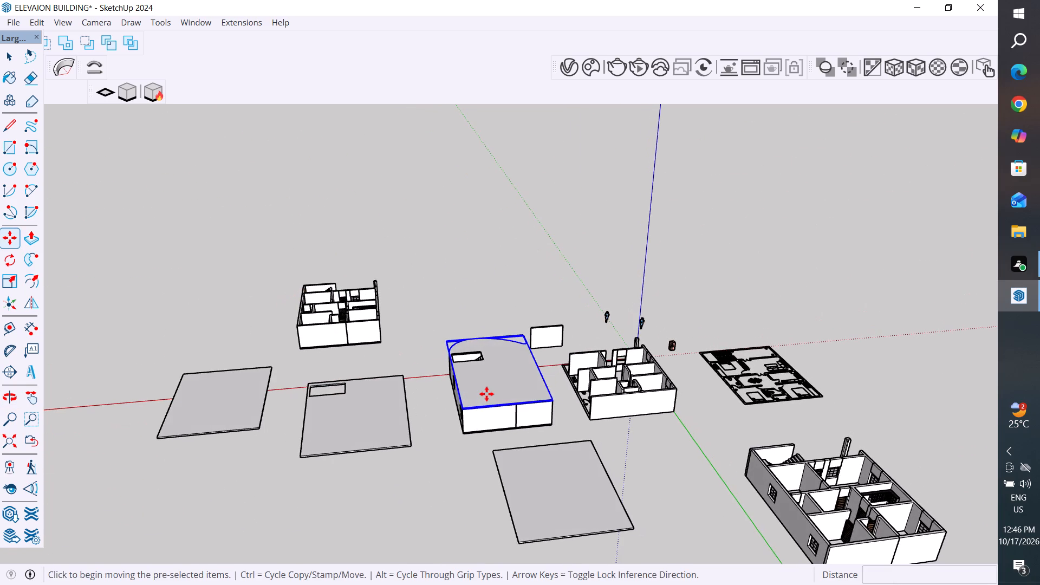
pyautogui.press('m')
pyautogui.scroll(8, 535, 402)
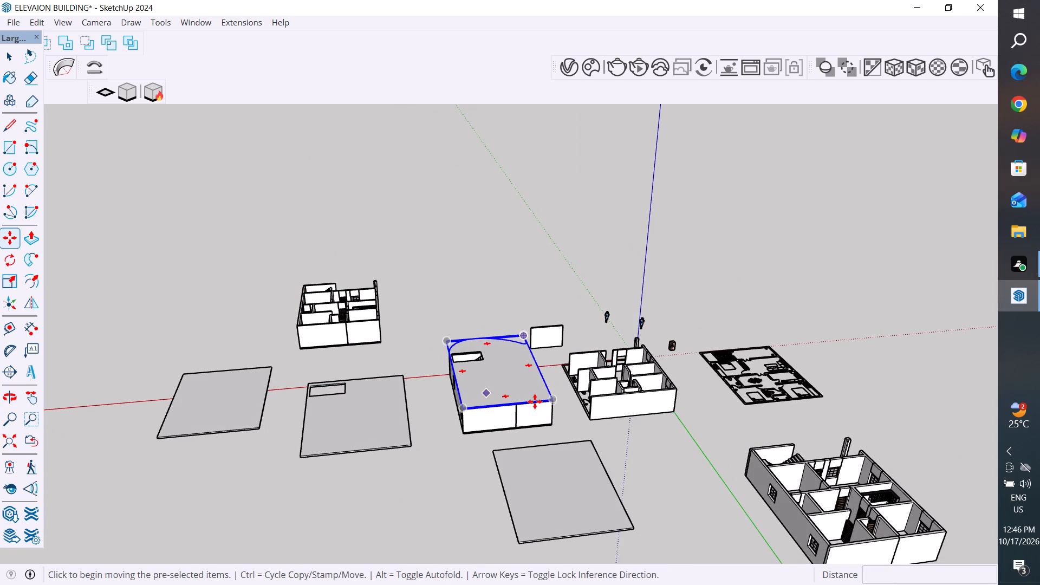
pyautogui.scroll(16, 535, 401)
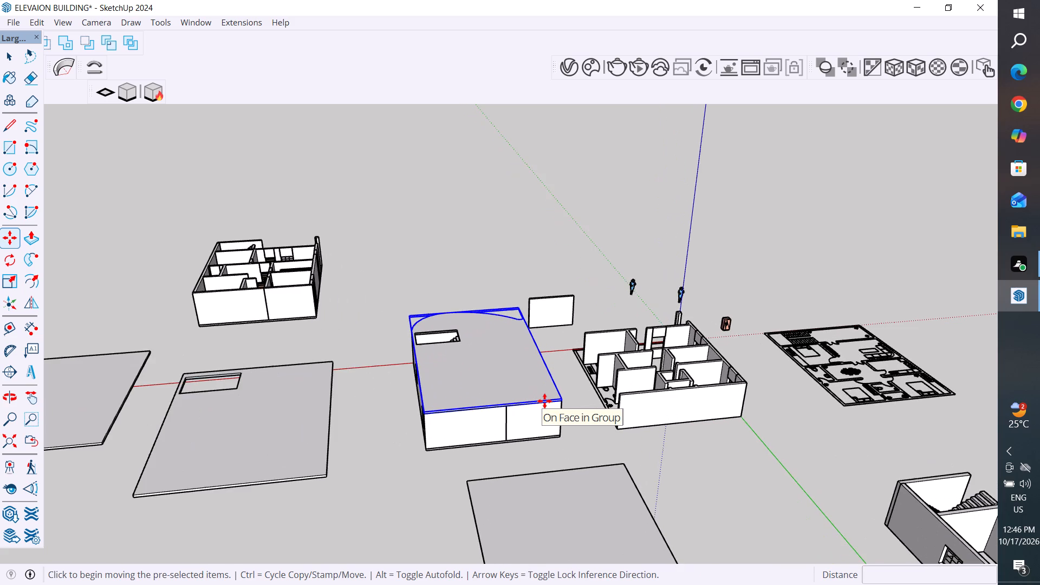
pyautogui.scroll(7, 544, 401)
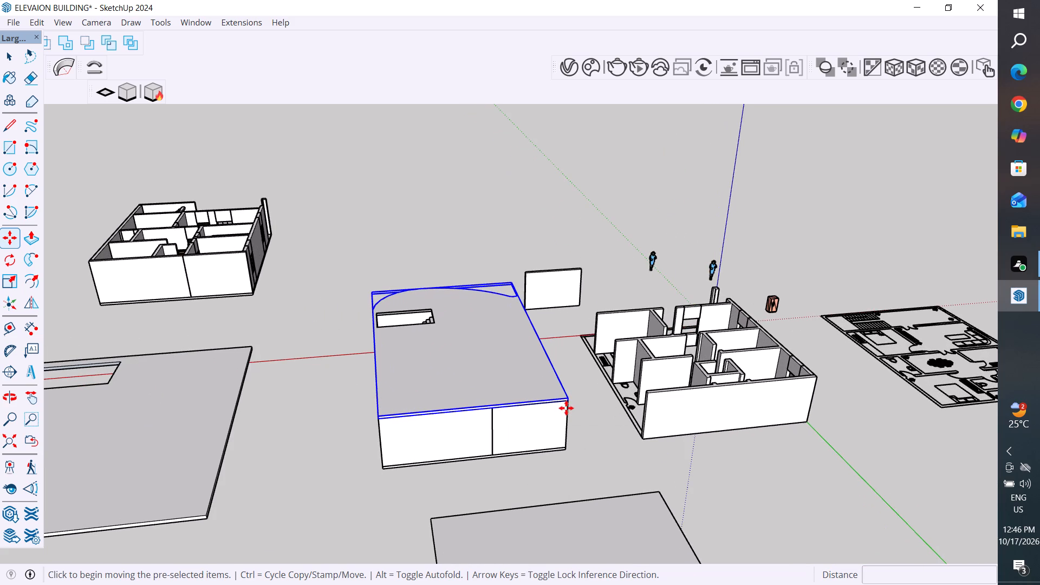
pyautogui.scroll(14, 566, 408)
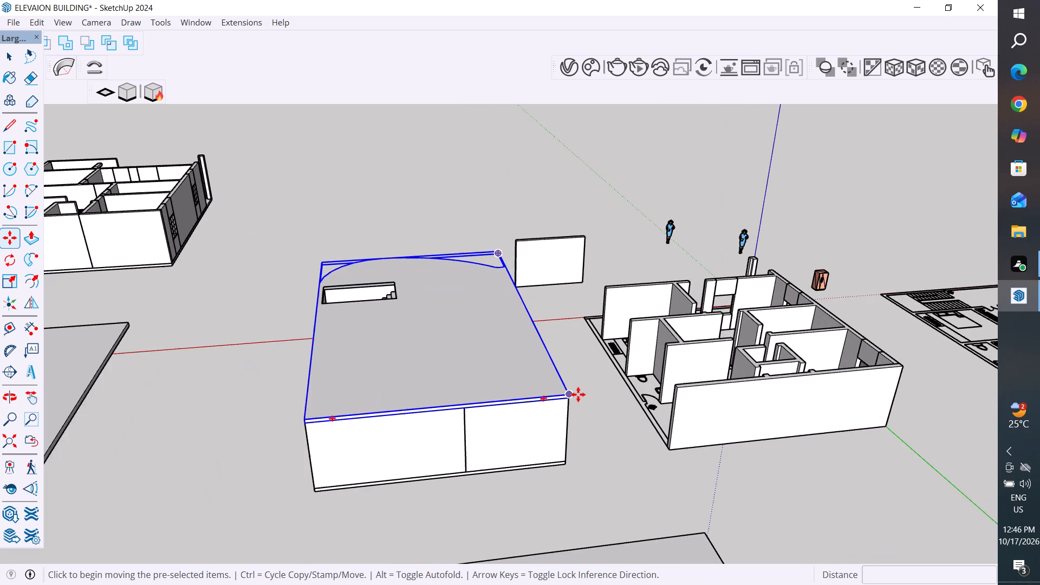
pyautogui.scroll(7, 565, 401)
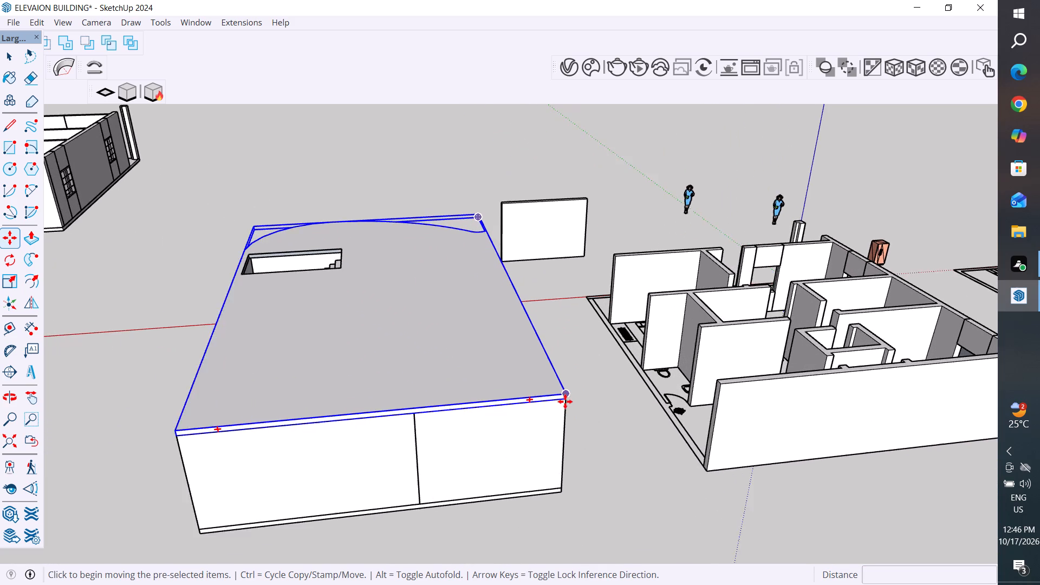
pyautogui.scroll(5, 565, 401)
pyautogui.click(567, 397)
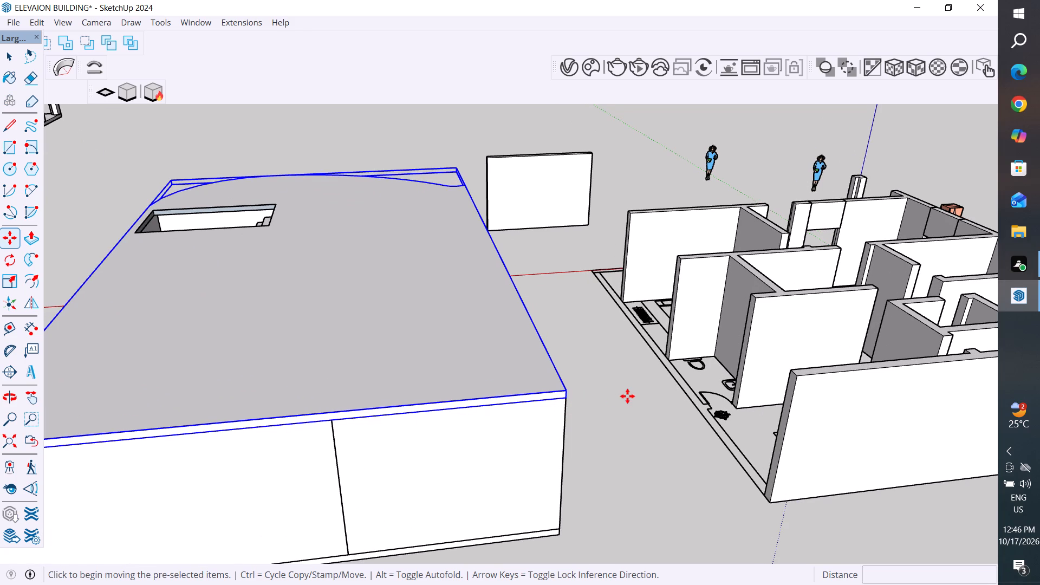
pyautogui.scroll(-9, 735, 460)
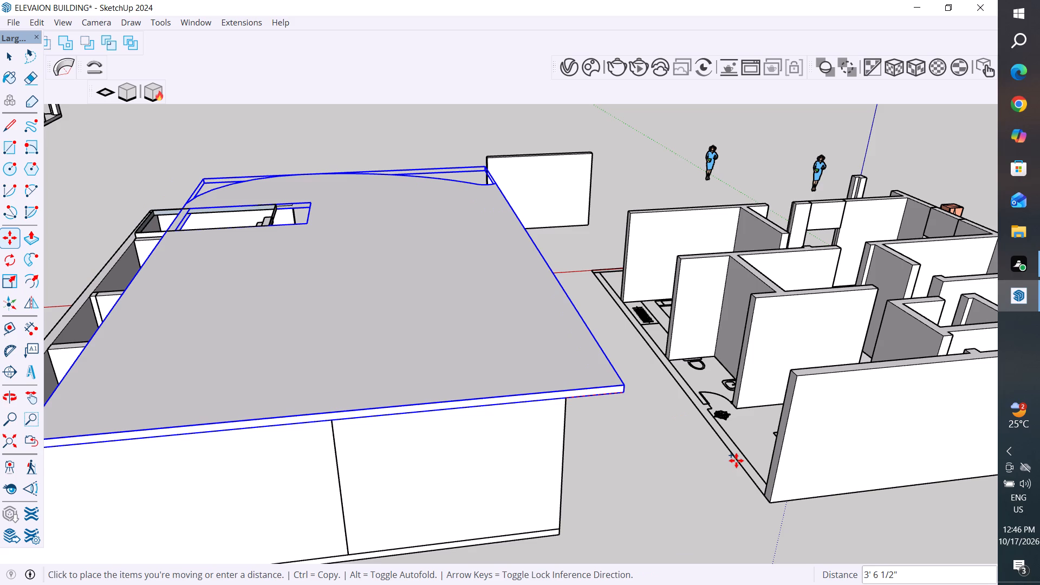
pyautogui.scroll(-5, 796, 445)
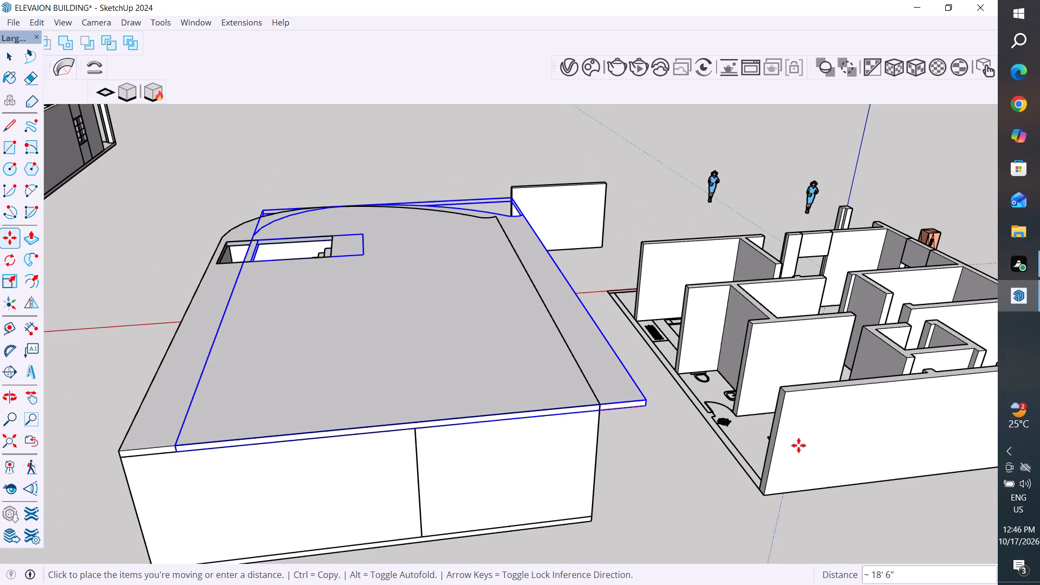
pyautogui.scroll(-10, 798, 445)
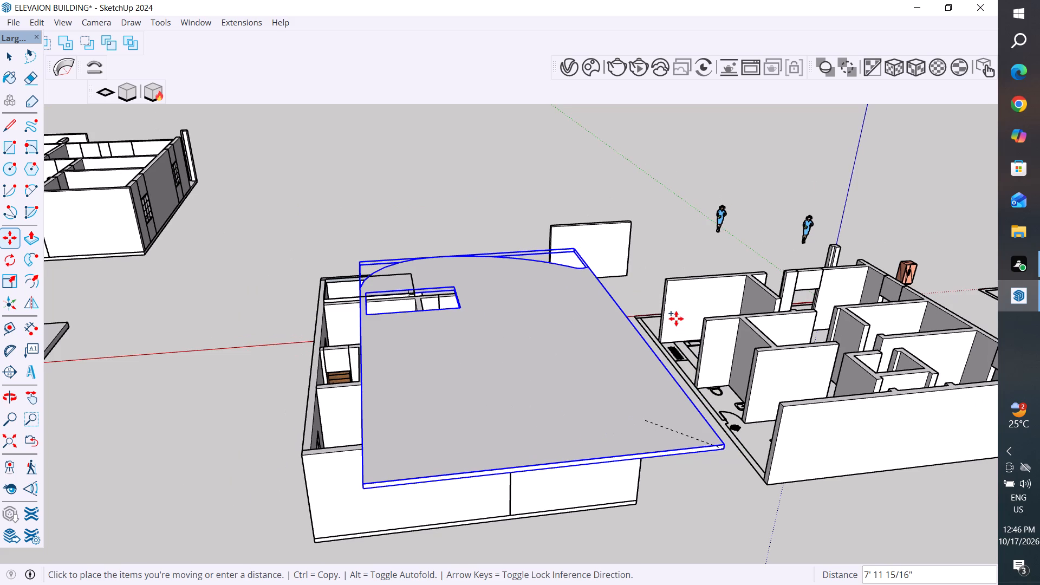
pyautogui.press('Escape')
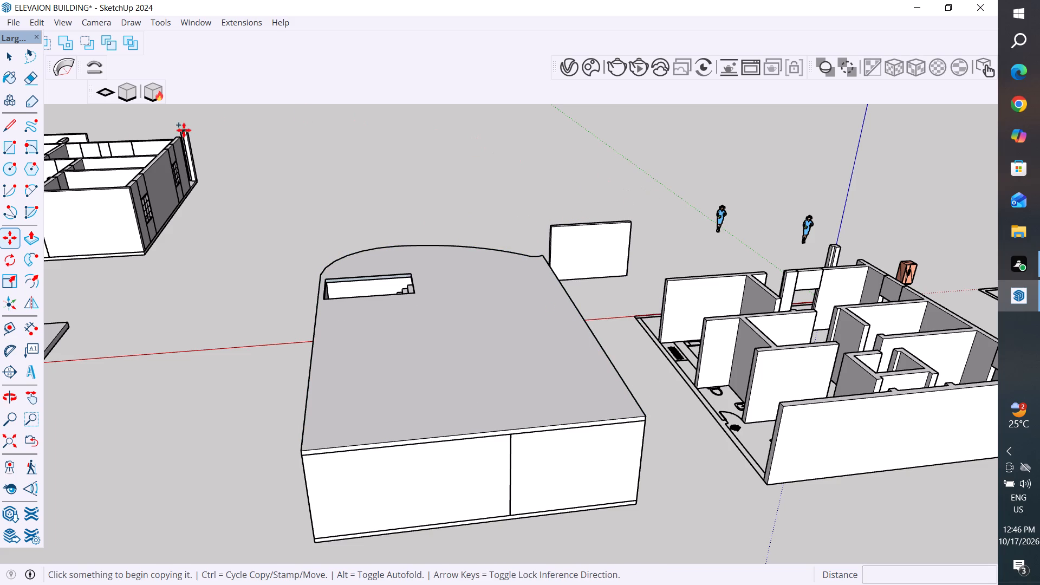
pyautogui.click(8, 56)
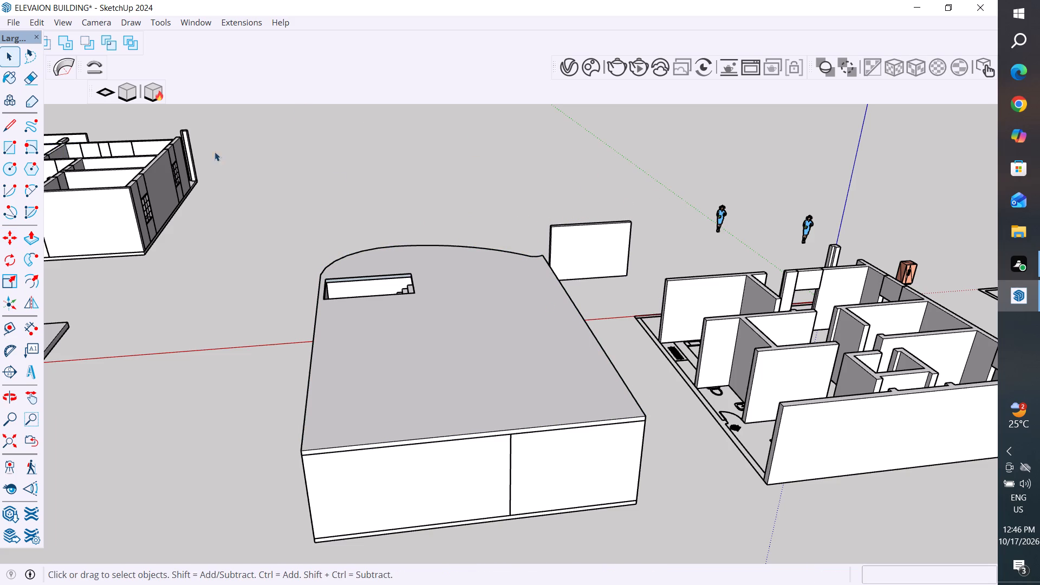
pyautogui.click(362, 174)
# Copy the curved-front slab group by its lower rear corner away from the stair opening onto the open set-aside storey's matching top wall corner.
pyautogui.click(440, 381)
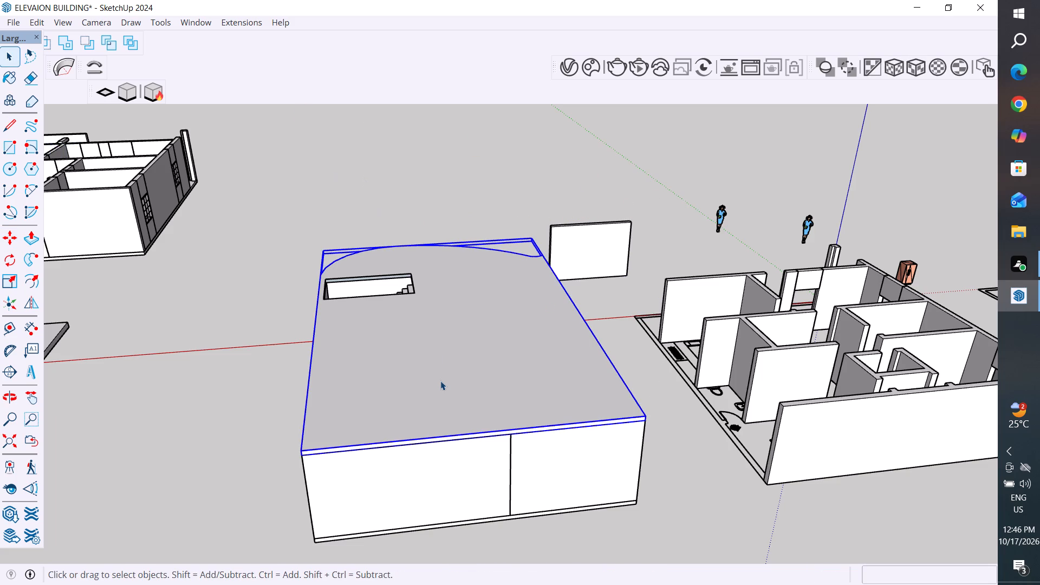
pyautogui.press('m')
pyautogui.scroll(5, 648, 436)
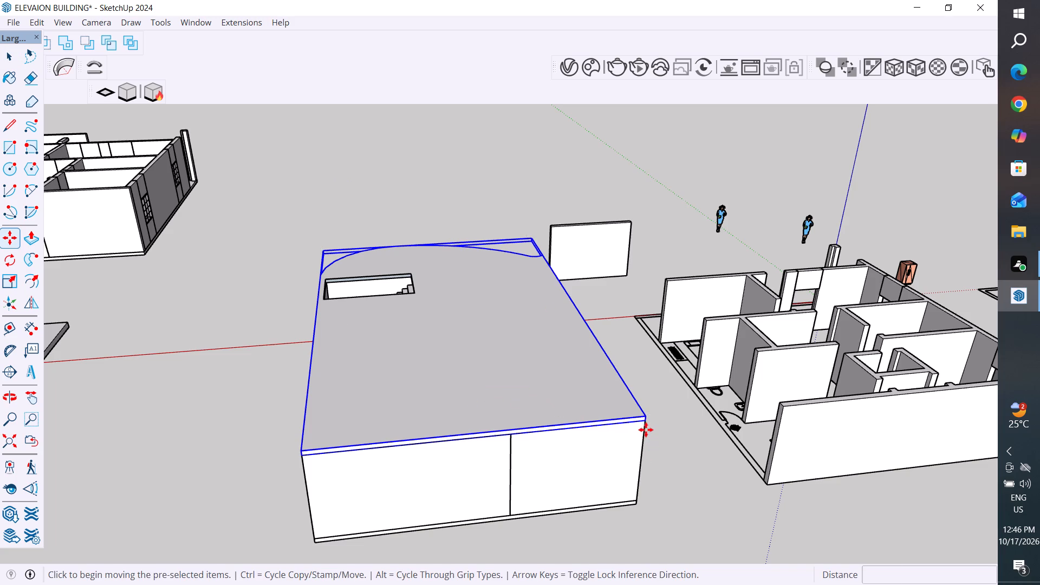
pyautogui.scroll(8, 646, 430)
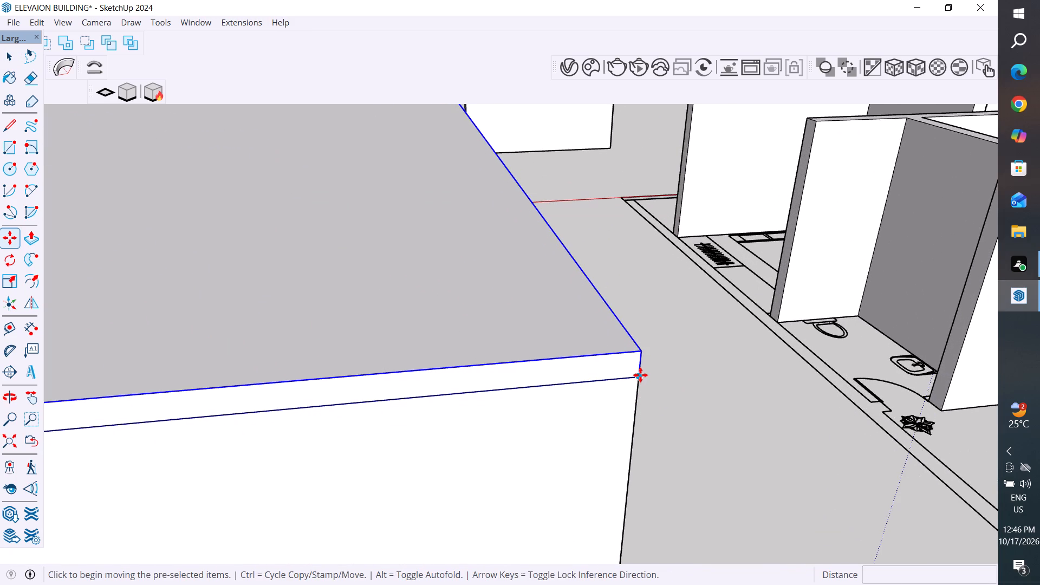
pyautogui.click(640, 375)
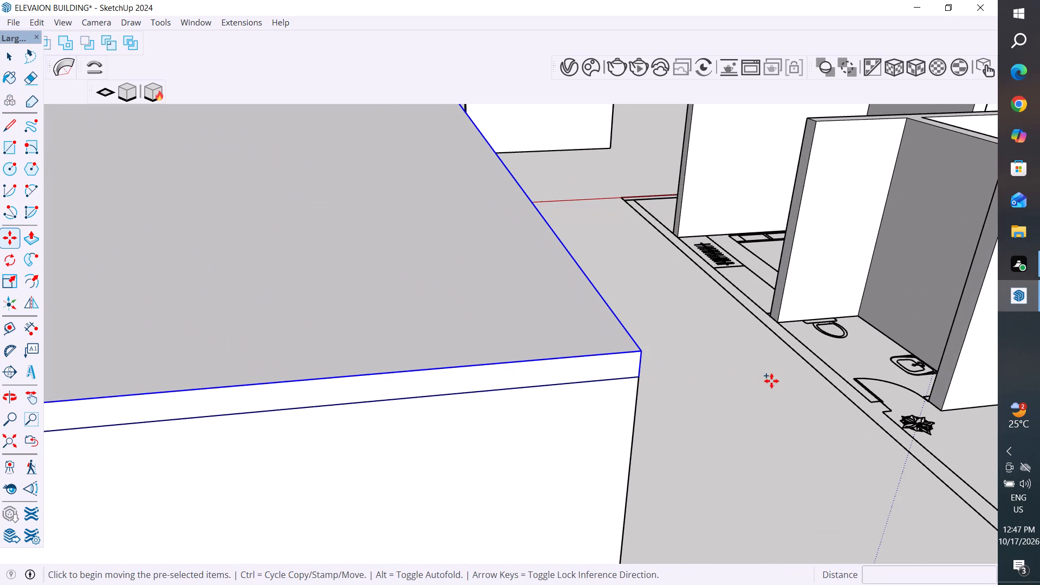
pyautogui.scroll(-12, 771, 381)
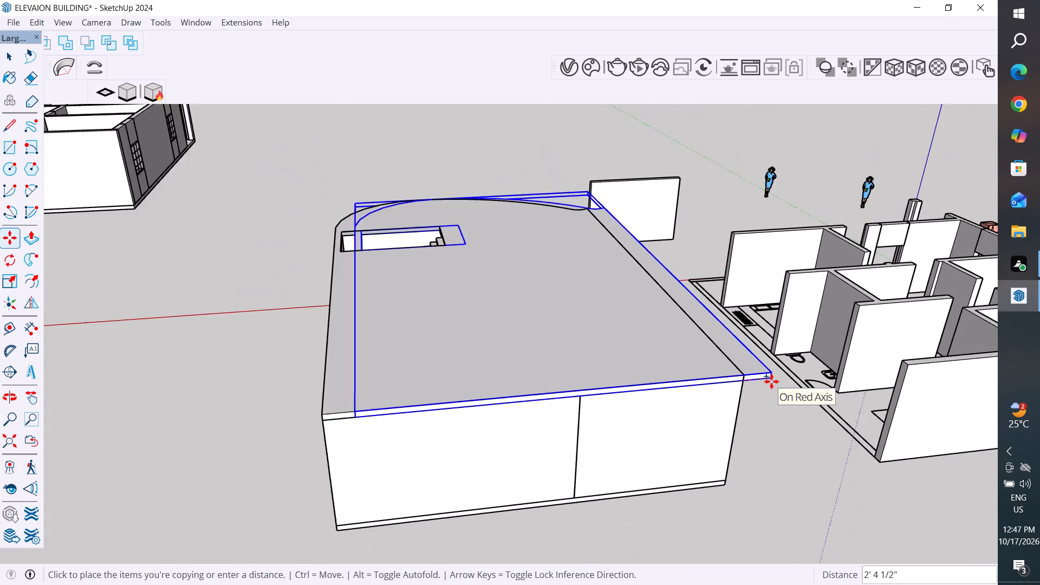
pyautogui.scroll(-11, 771, 381)
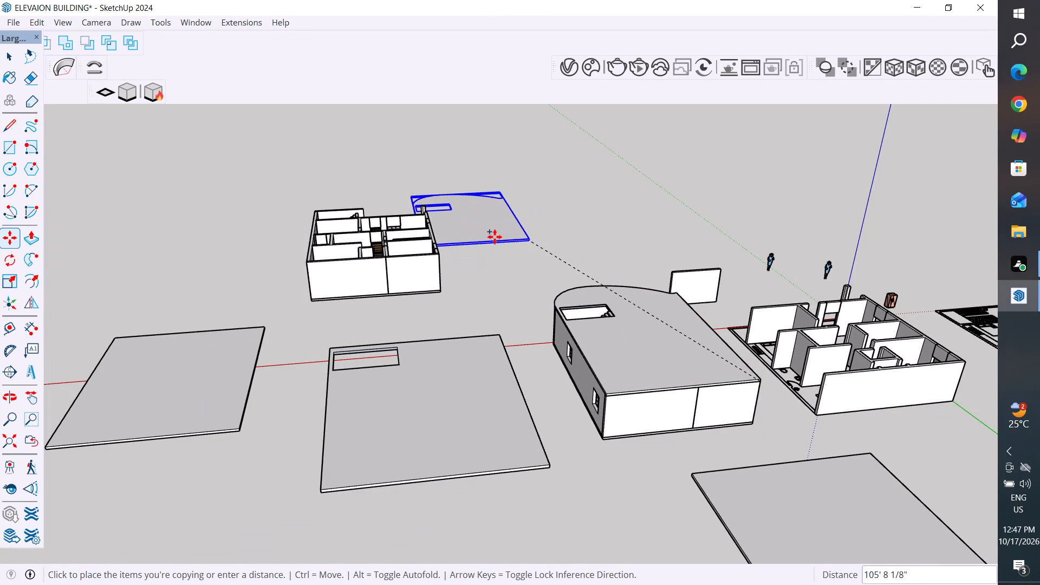
pyautogui.scroll(5, 428, 253)
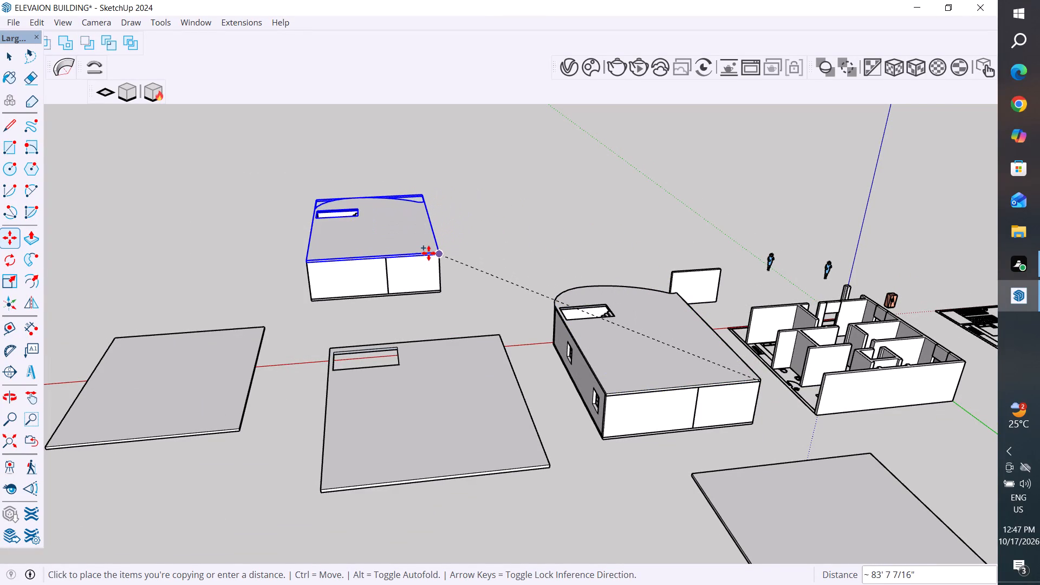
pyautogui.scroll(10, 428, 253)
pyautogui.scroll(15, 428, 253)
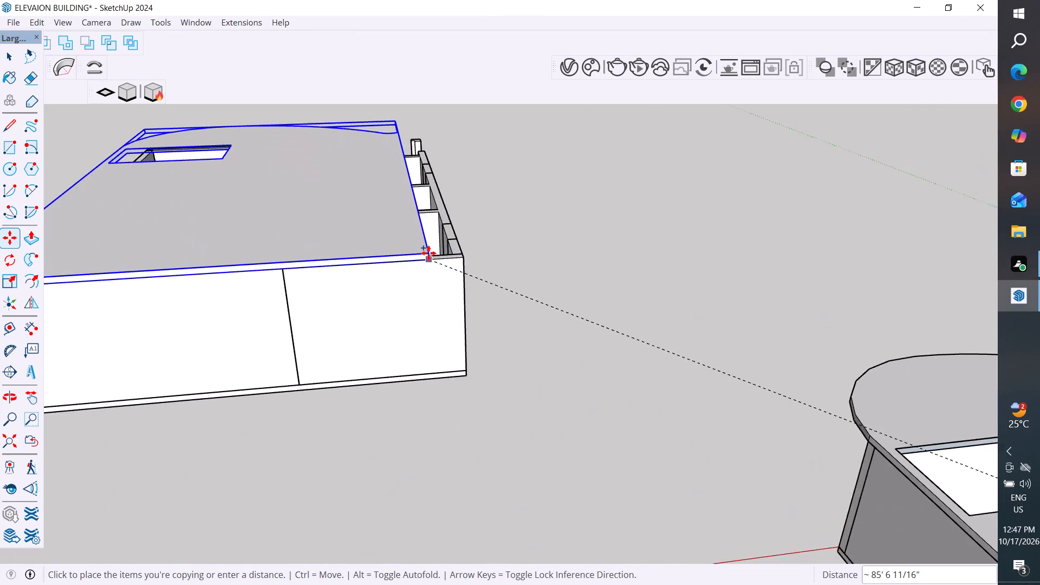
pyautogui.scroll(12, 428, 253)
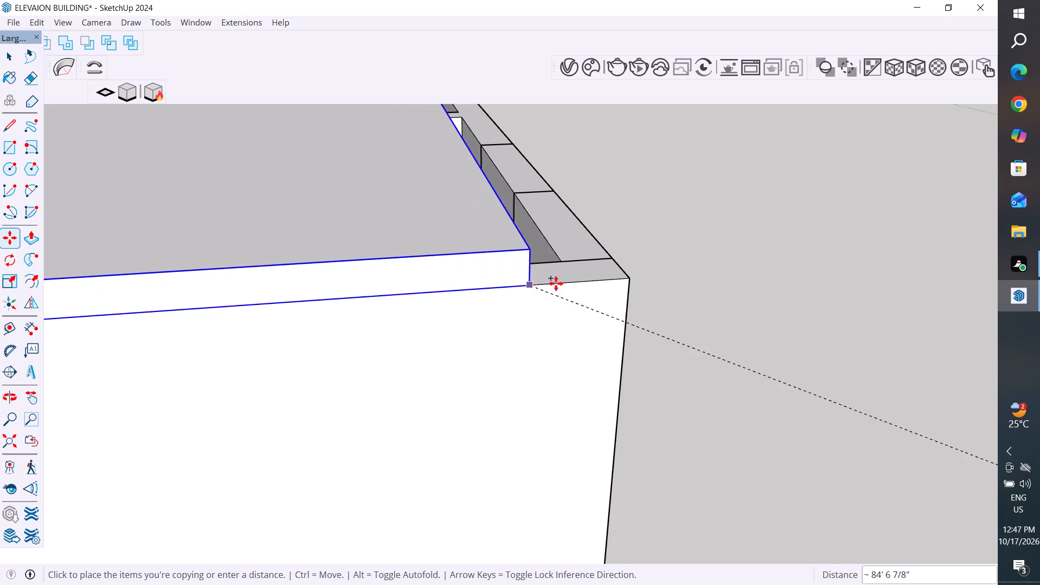
pyautogui.click(628, 279)
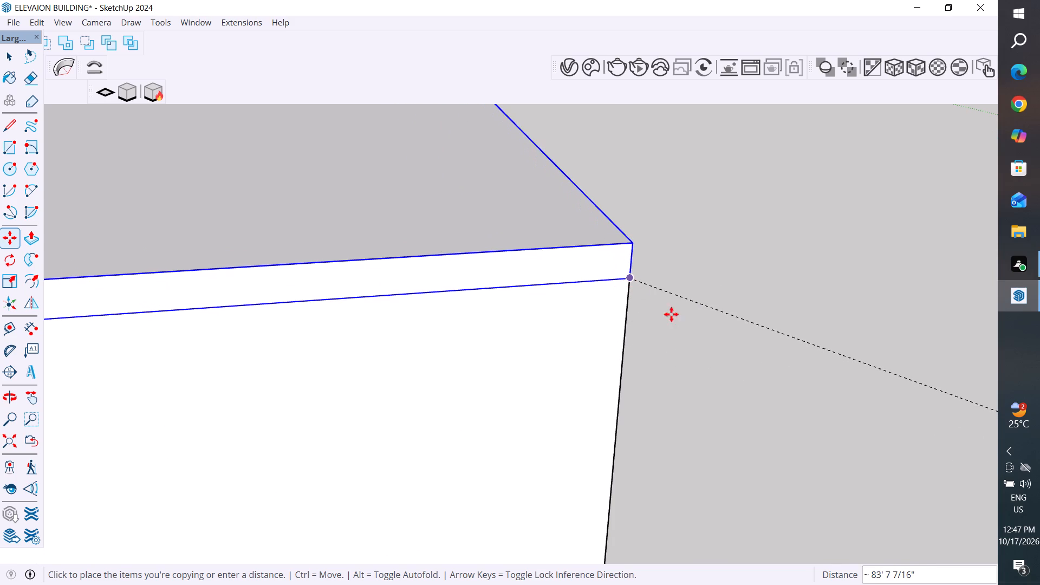
pyautogui.scroll(-6, 669, 382)
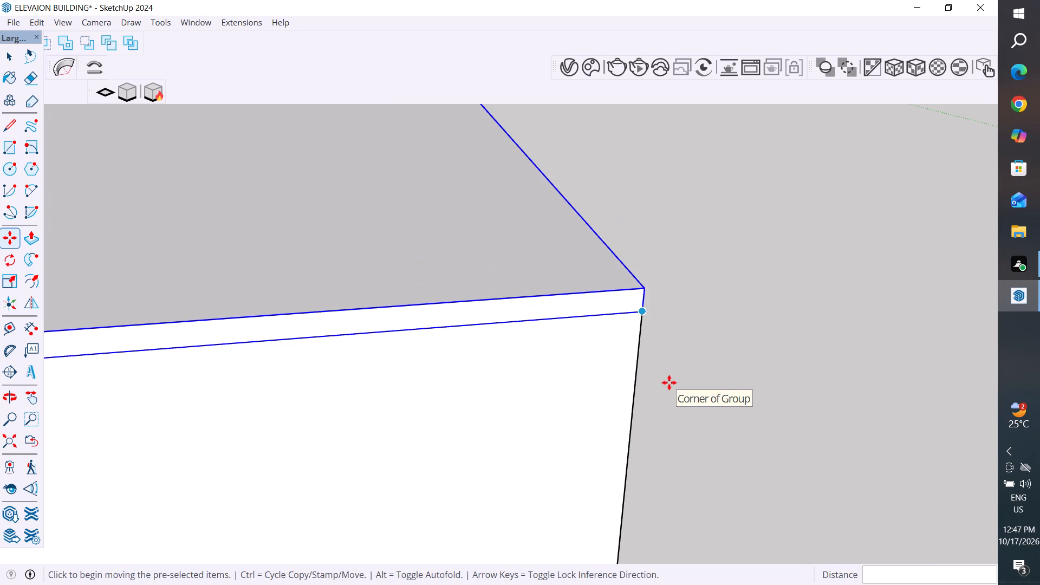
pyautogui.scroll(-6, 669, 382)
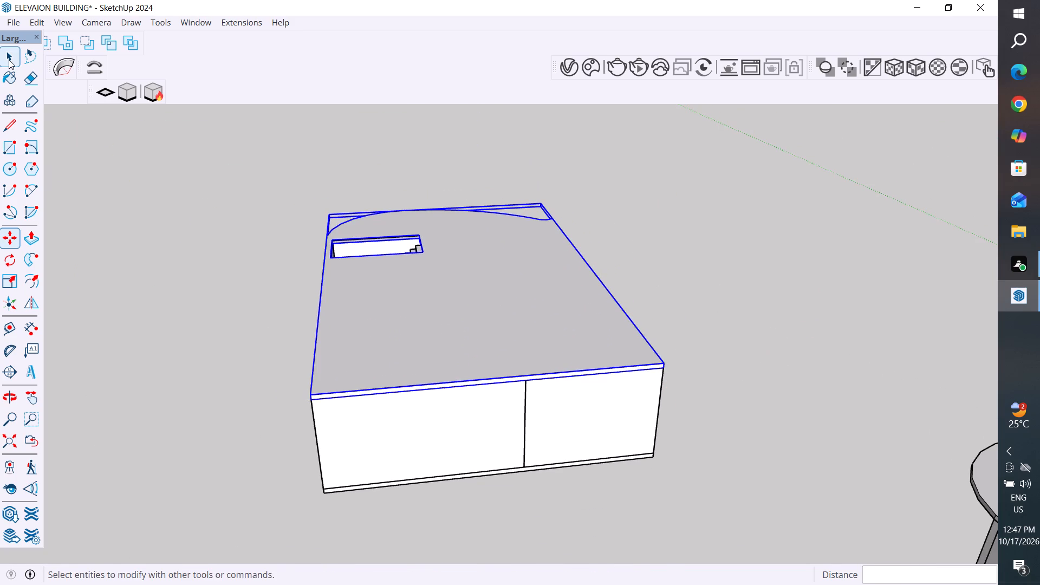
pyautogui.click(9, 60)
pyautogui.click(141, 242)
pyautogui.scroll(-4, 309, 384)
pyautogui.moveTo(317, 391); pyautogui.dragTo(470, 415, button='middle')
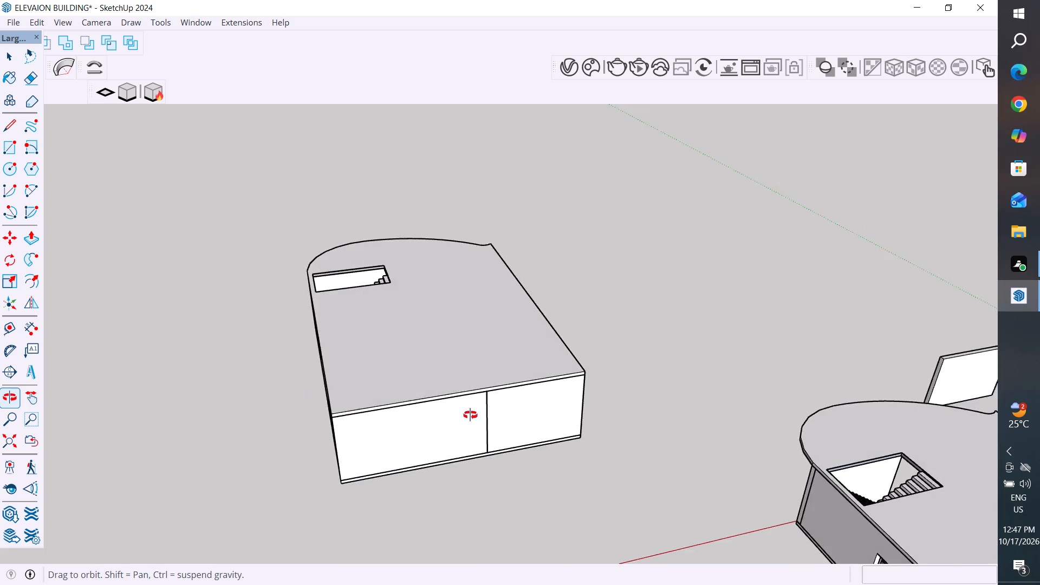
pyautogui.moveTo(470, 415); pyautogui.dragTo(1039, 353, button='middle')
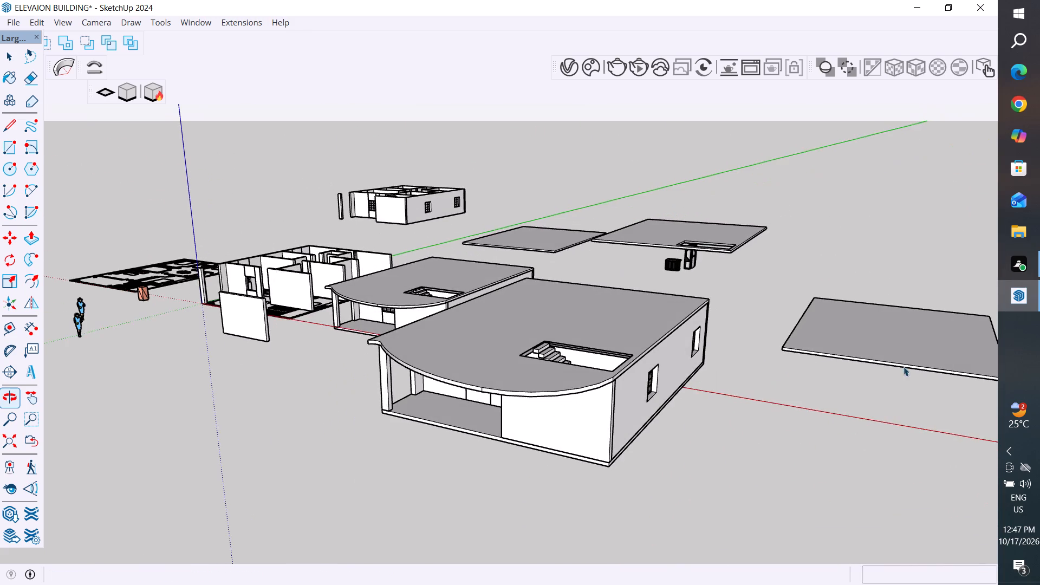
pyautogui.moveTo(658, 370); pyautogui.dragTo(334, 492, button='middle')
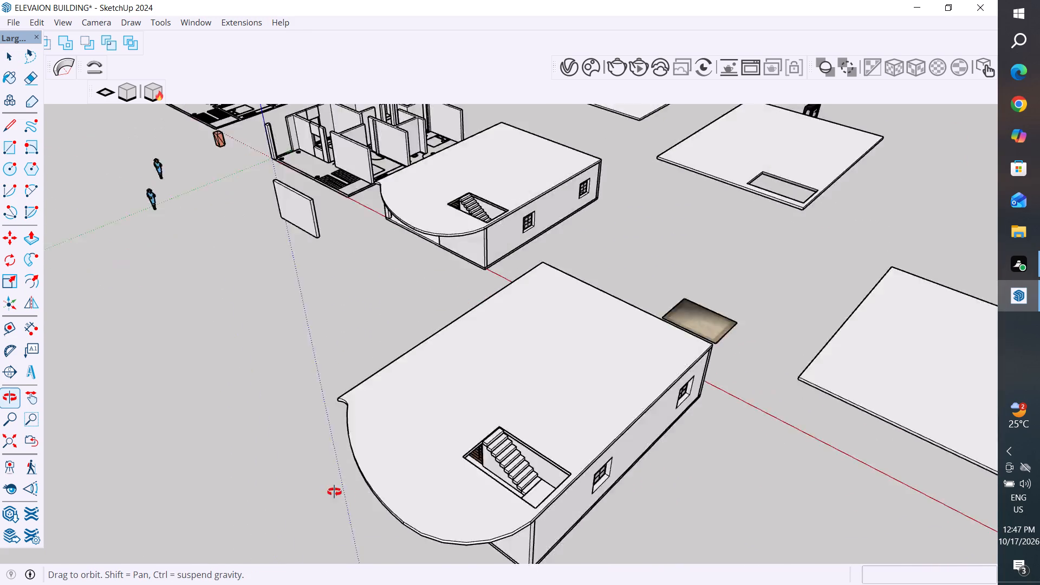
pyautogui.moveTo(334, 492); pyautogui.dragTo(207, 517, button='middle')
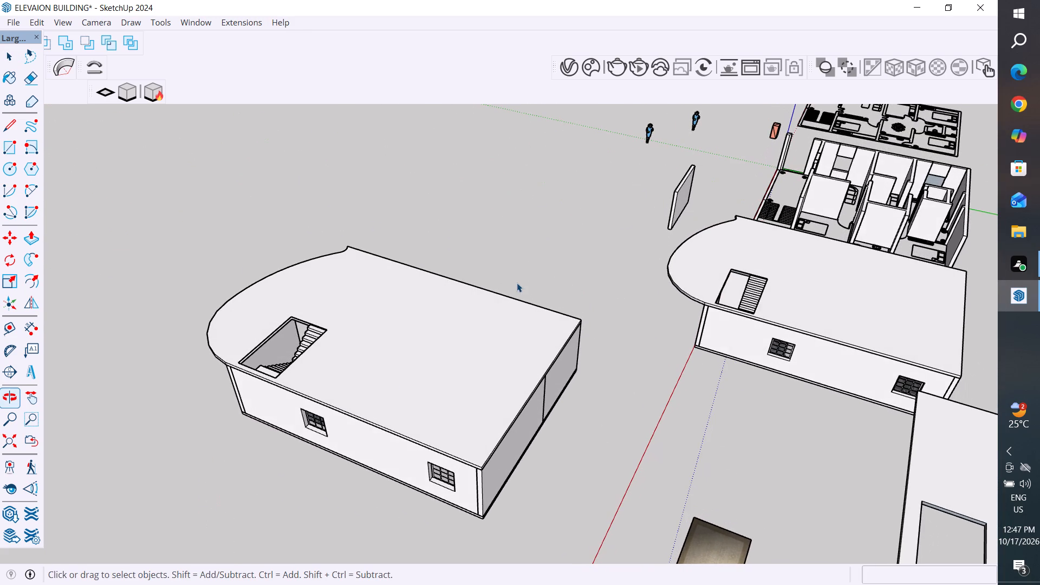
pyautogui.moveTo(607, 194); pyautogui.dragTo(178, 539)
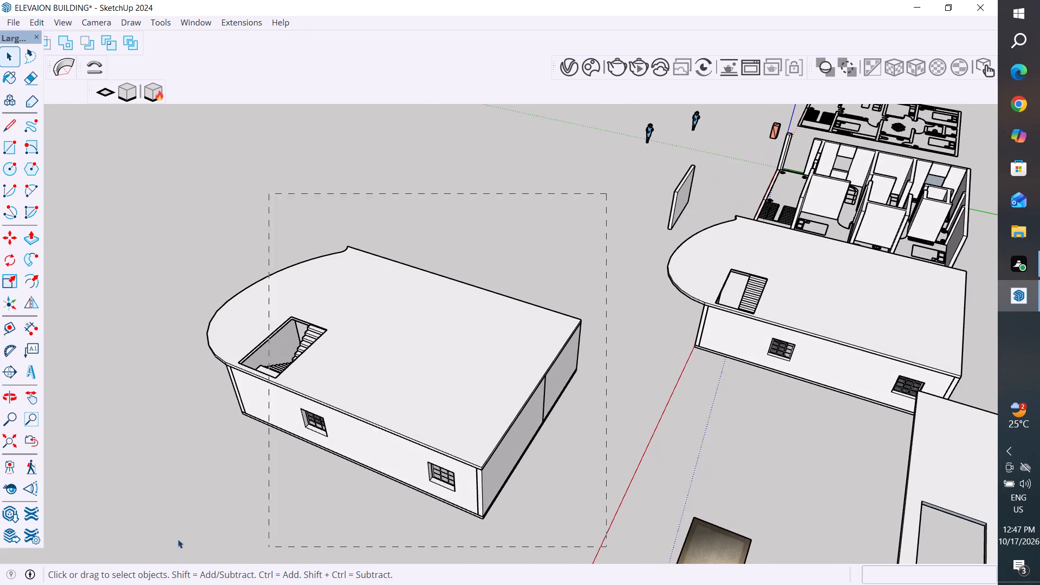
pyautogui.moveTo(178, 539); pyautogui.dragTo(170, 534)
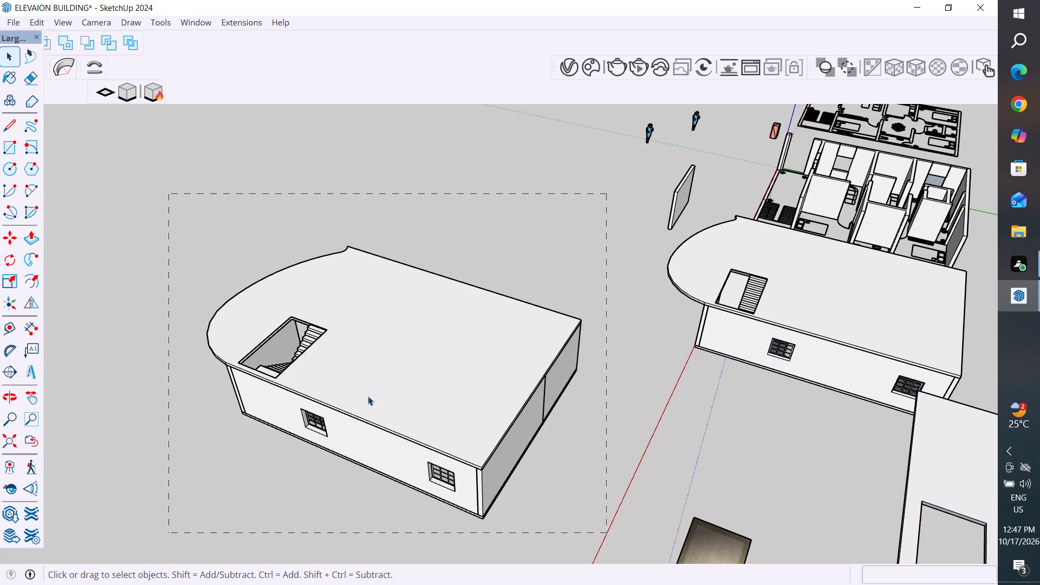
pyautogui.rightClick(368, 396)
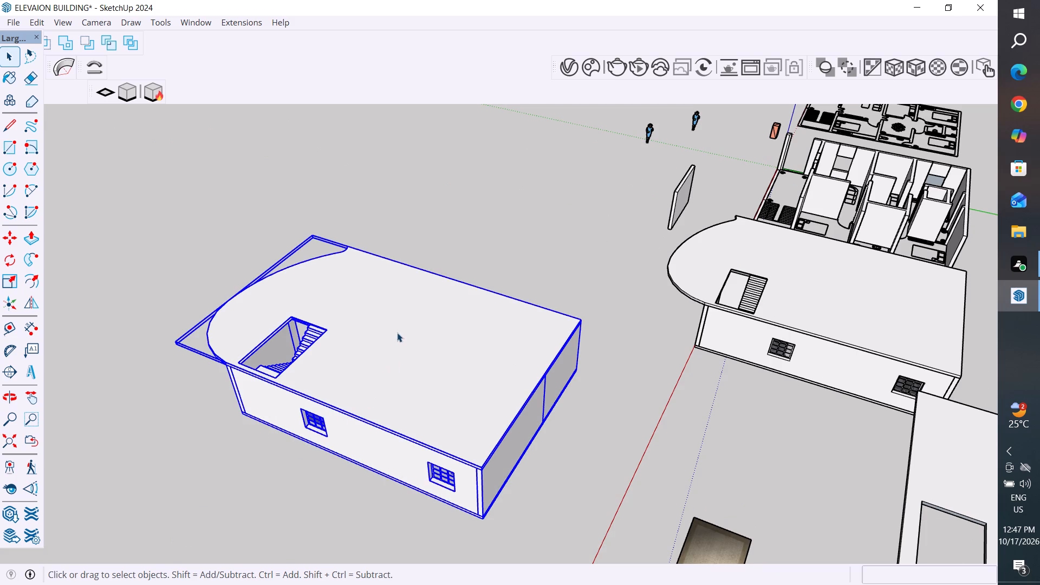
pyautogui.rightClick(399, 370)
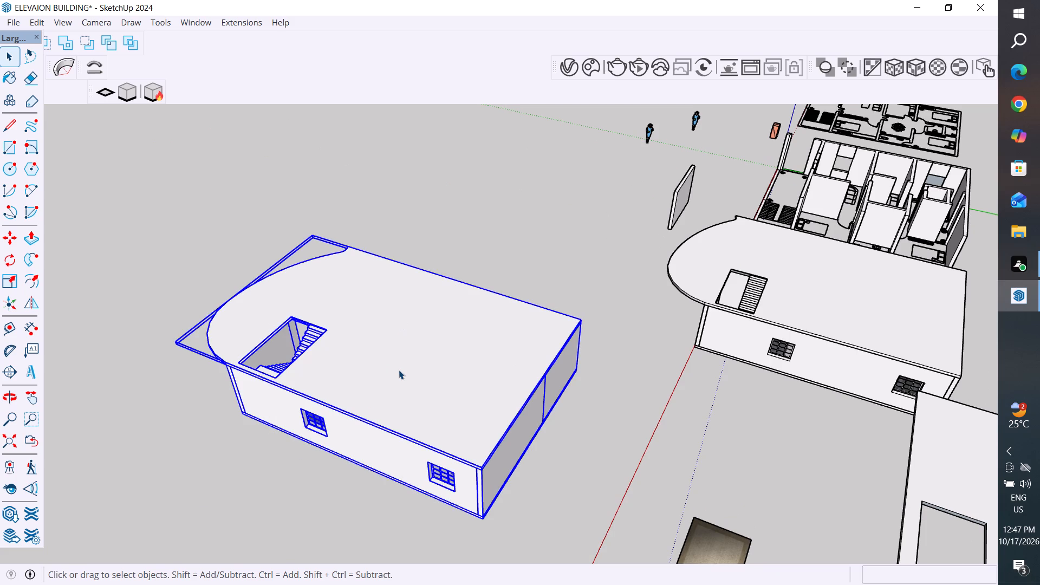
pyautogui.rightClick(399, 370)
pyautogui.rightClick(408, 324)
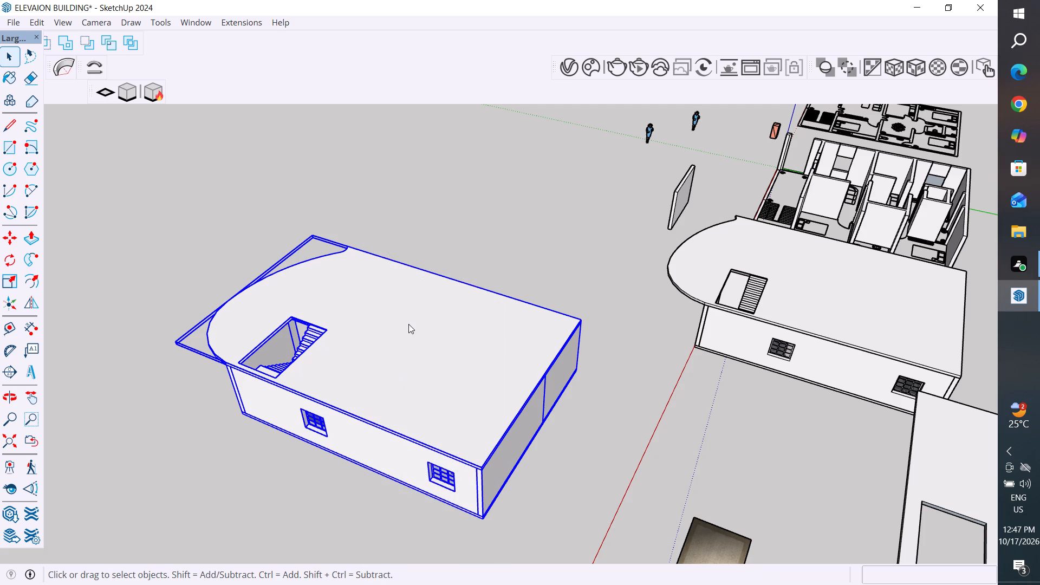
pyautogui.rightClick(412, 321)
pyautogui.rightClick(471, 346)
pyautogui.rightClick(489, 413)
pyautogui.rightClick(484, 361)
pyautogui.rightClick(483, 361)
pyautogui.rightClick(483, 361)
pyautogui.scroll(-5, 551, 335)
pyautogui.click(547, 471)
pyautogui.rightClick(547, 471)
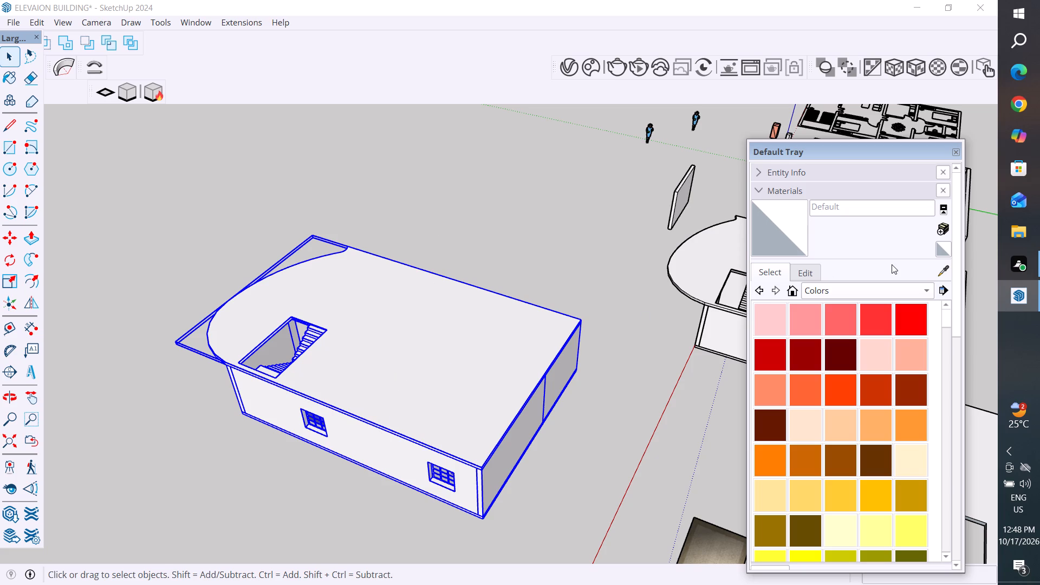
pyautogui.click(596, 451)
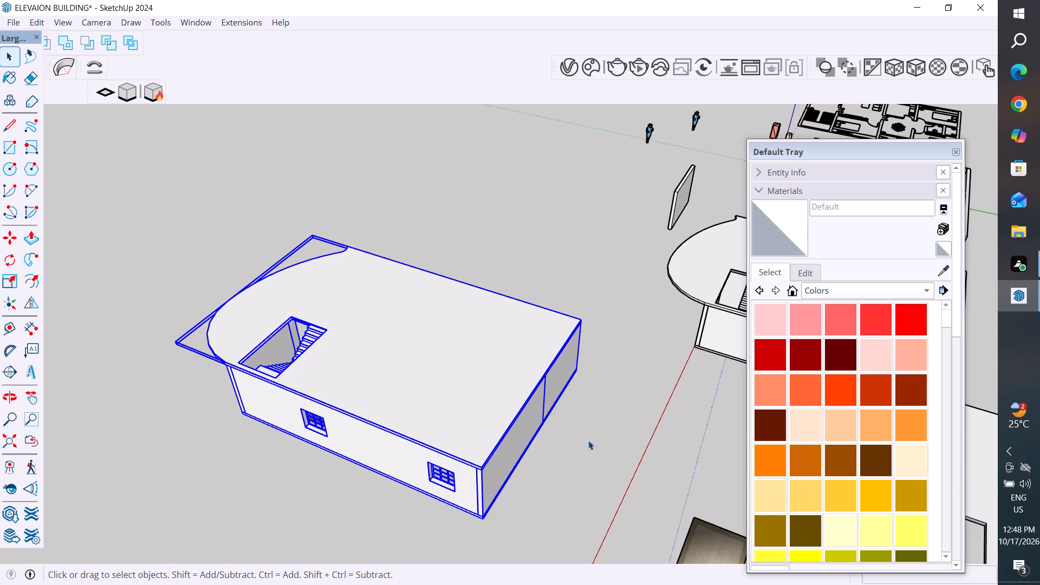
# Make one group from the whole set-aside storey, including its curved-front slab, and clear the selection.
pyautogui.moveTo(590, 447); pyautogui.dragTo(652, 427, button='middle')
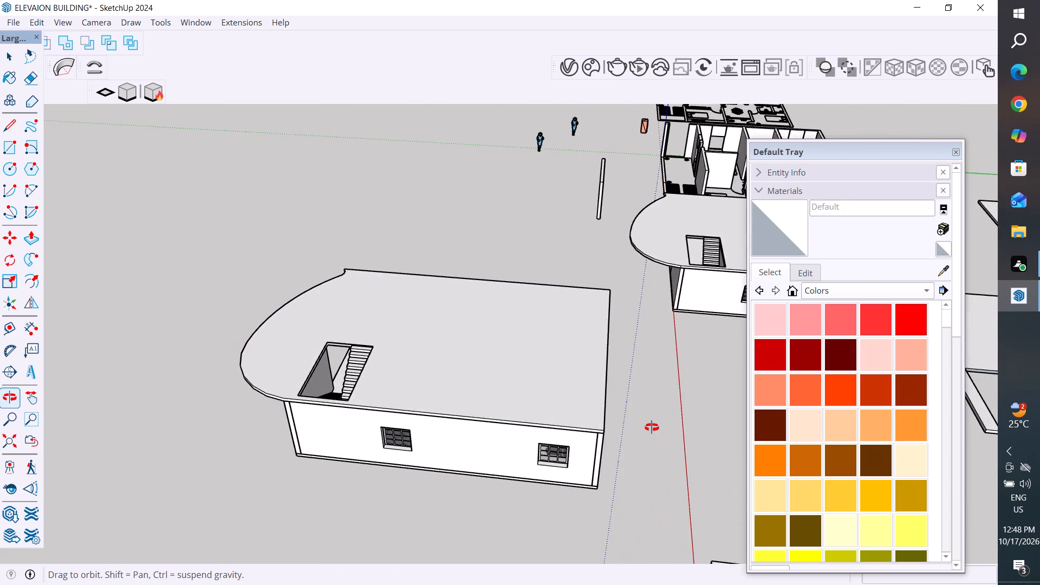
pyautogui.moveTo(652, 427); pyautogui.dragTo(633, 427, button='middle')
pyautogui.press('Escape')
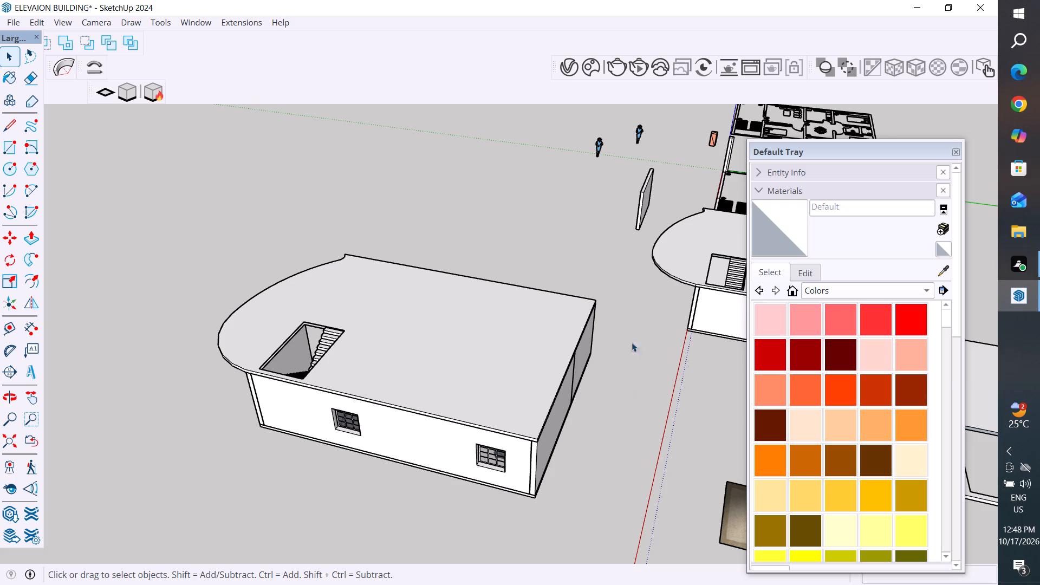
pyautogui.press('Escape')
pyautogui.press('Escape')
pyautogui.moveTo(608, 224); pyautogui.dragTo(174, 490)
pyautogui.rightClick(423, 338)
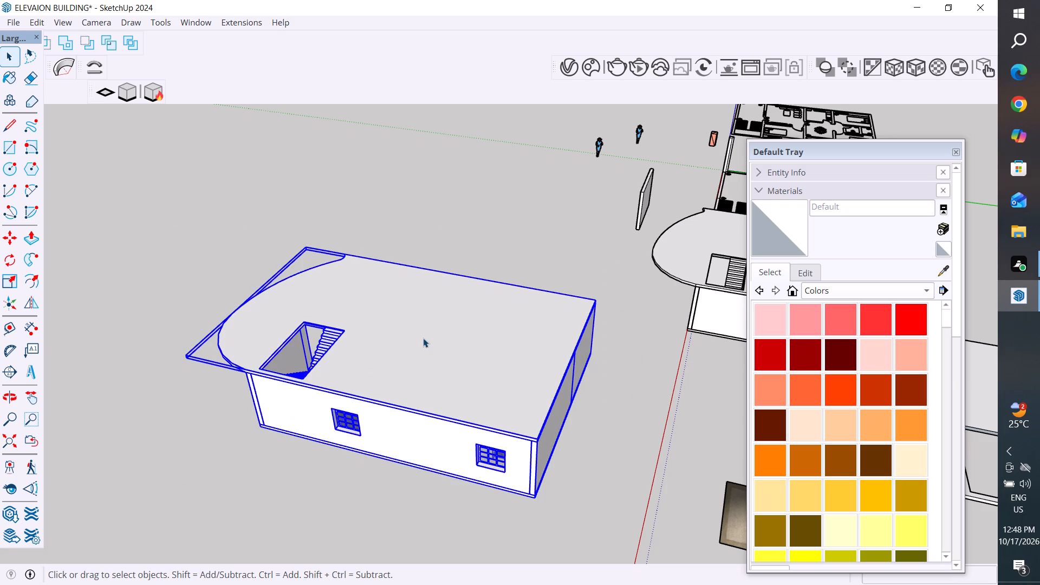
pyautogui.click(489, 143)
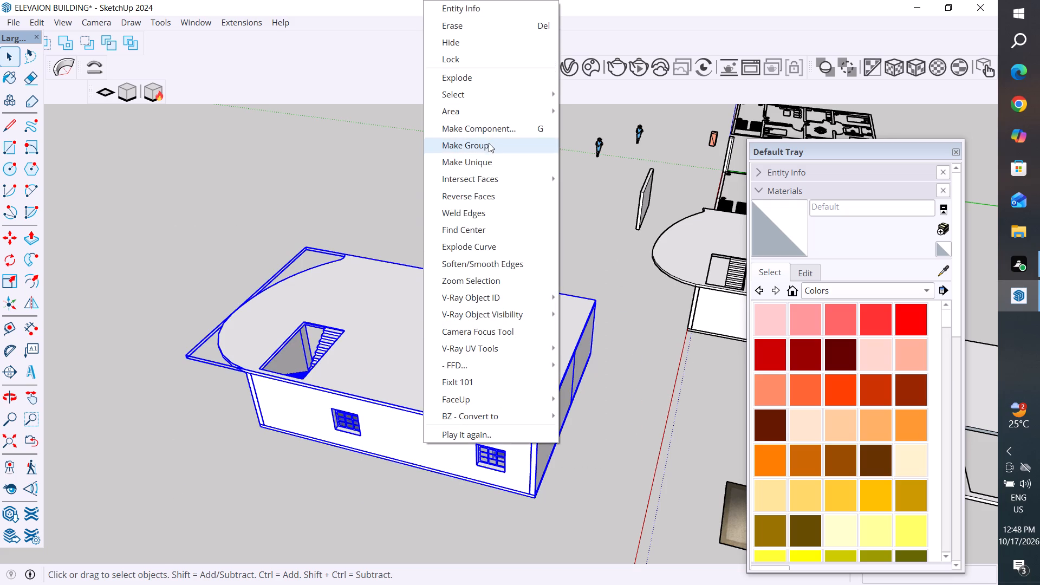
pyautogui.click(472, 217)
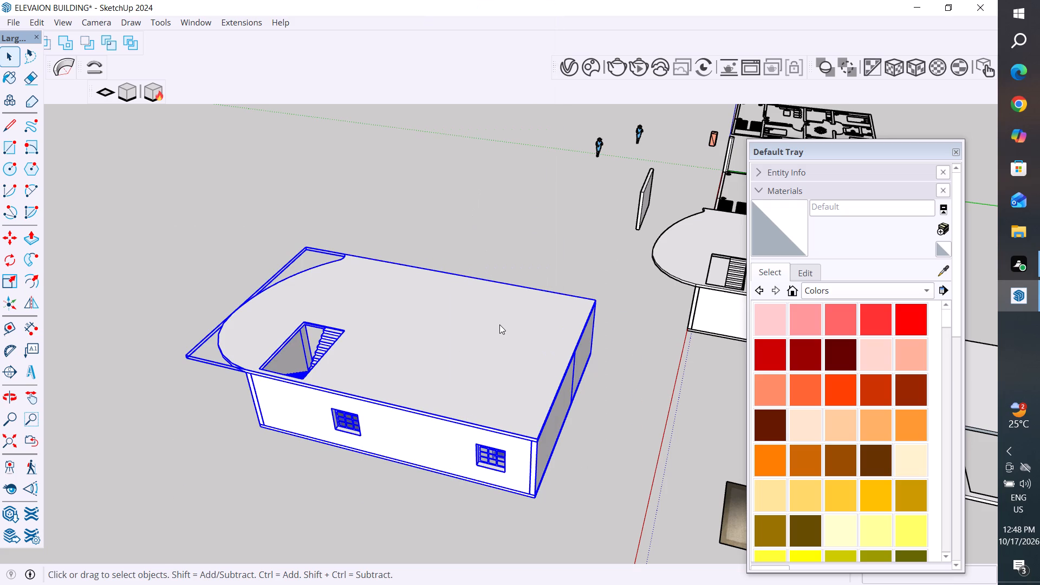
pyautogui.scroll(-5, 502, 385)
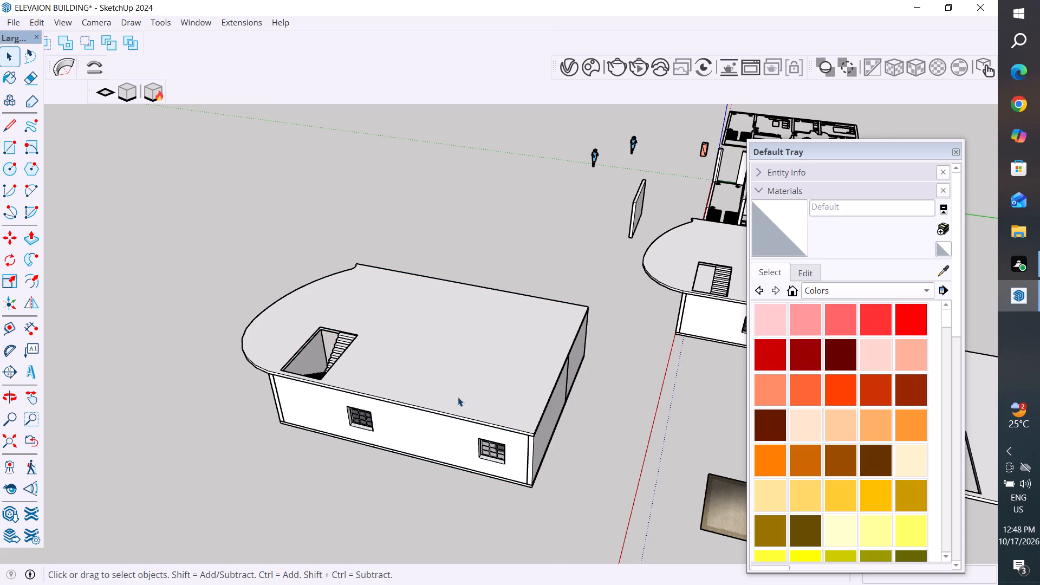
pyautogui.click(625, 419)
# Make one group from the whole storey with the curved-front slab that stands next to the open floor-plan model.
pyautogui.scroll(-6, 452, 416)
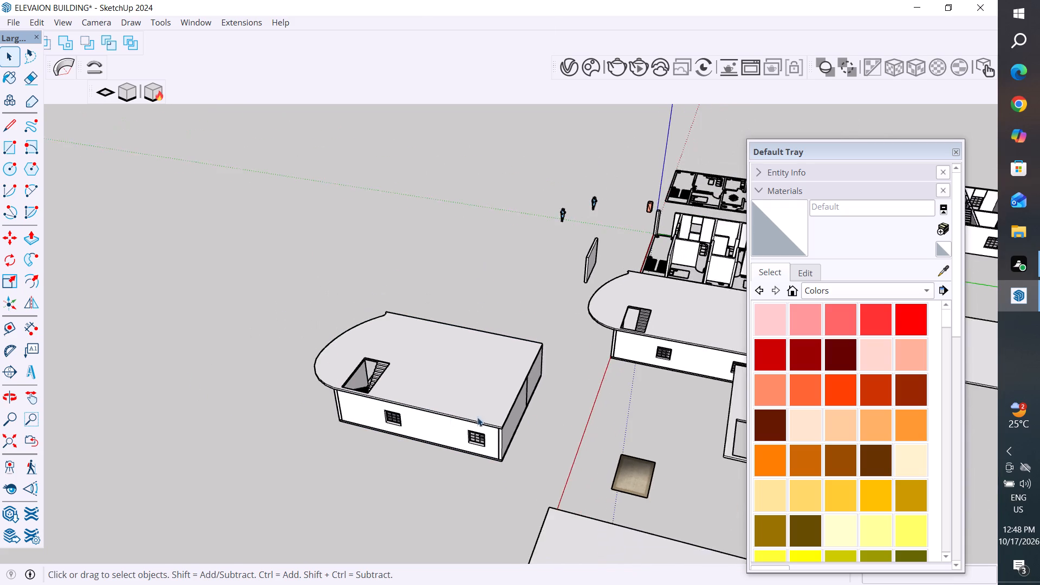
pyautogui.moveTo(561, 412); pyautogui.dragTo(194, 463, button='middle')
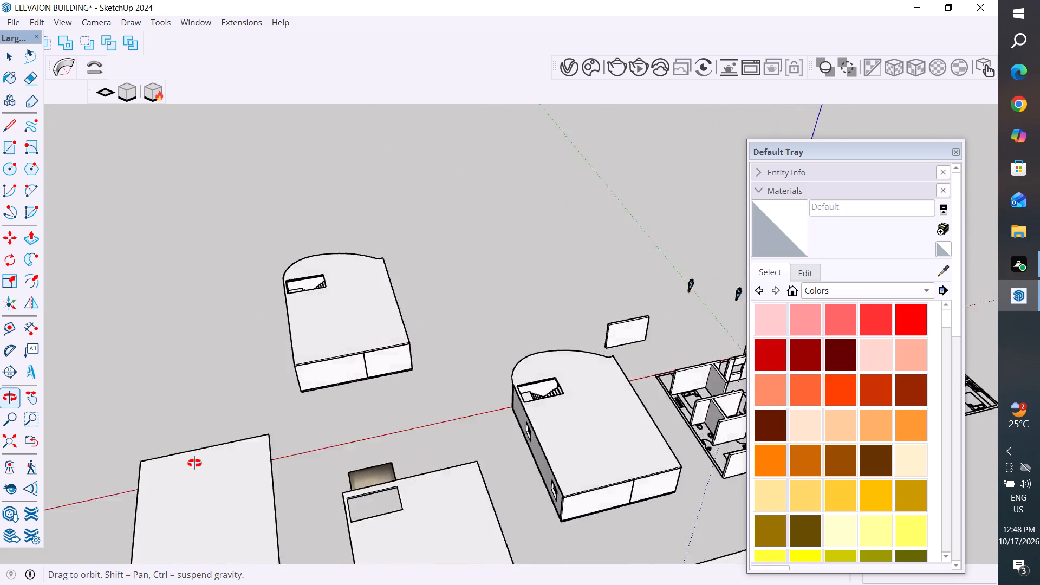
pyautogui.moveTo(194, 463); pyautogui.dragTo(174, 464, button='middle')
pyautogui.scroll(1, 455, 584)
pyautogui.scroll(4, 580, 561)
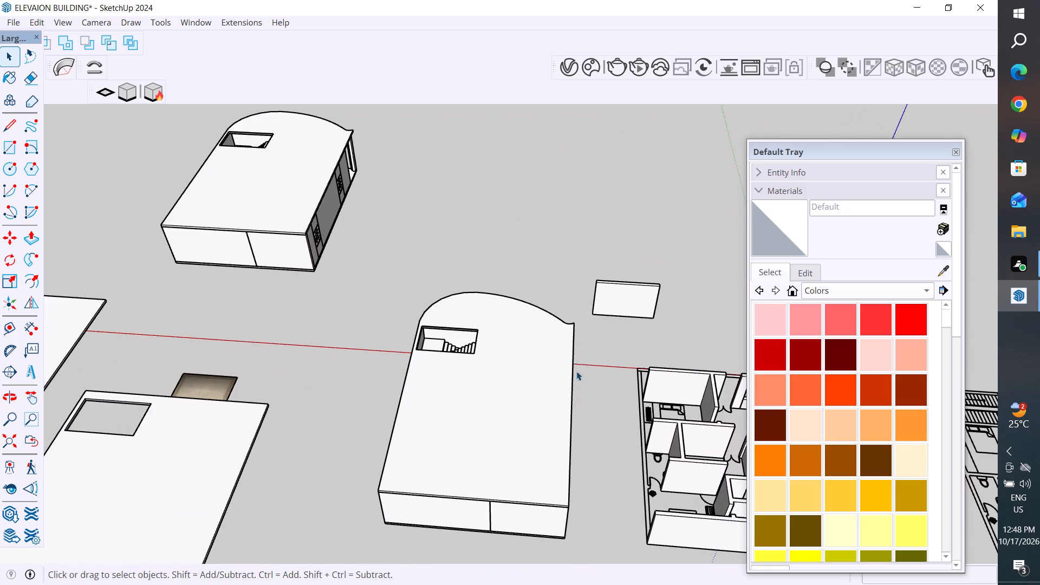
pyautogui.moveTo(583, 265); pyautogui.dragTo(480, 472)
pyautogui.moveTo(480, 472); pyautogui.dragTo(363, 550)
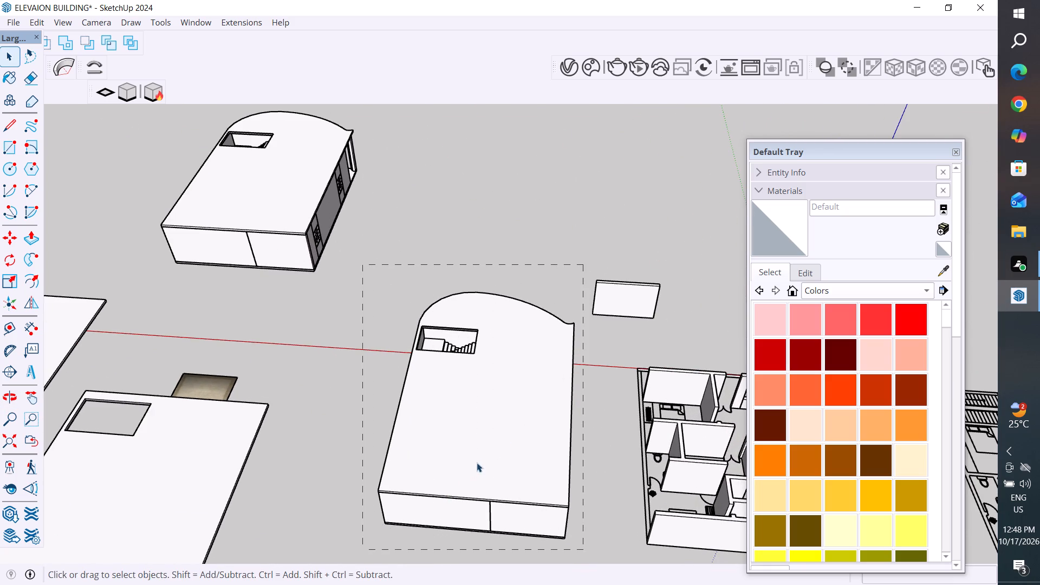
pyautogui.rightClick(493, 433)
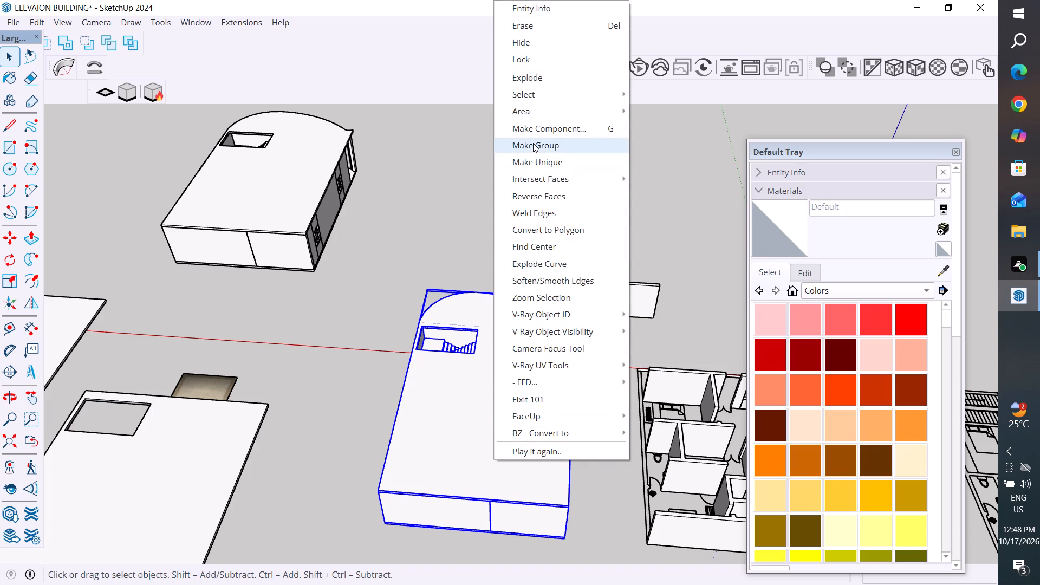
pyautogui.click(534, 143)
pyautogui.click(528, 210)
# Move the grouped set-aside storey about 84' 2" by its bottom front wall corner beside the stairs onto the other storey's matching slab edge.
pyautogui.scroll(-4, 576, 367)
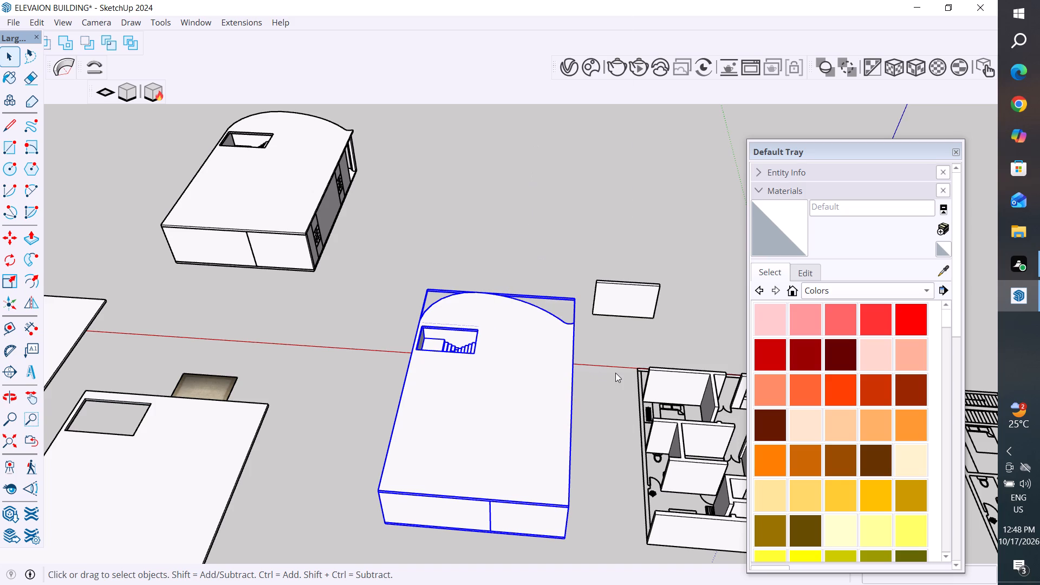
pyautogui.scroll(-5, 616, 373)
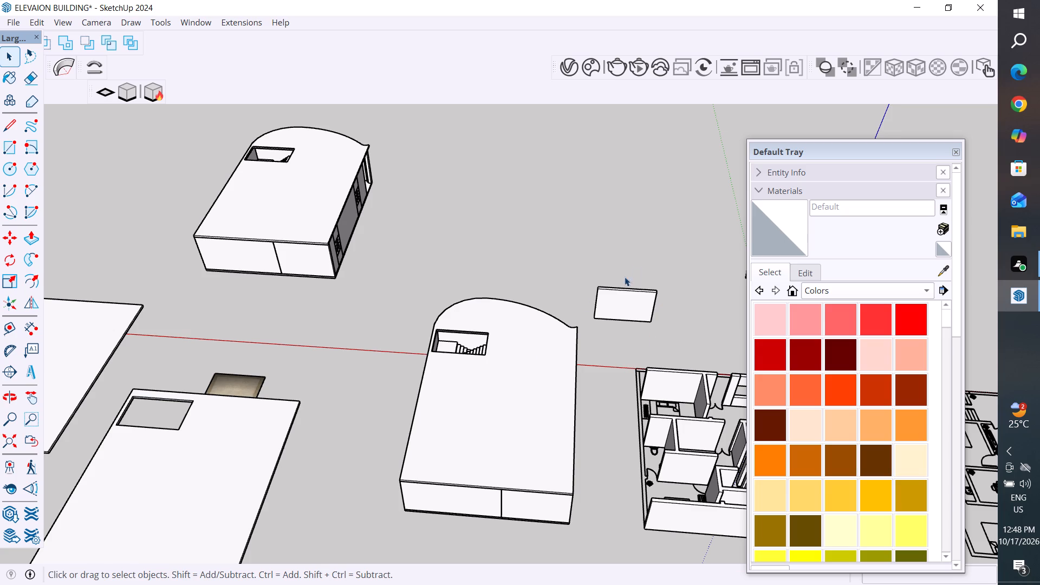
pyautogui.moveTo(616, 469); pyautogui.dragTo(70, 451, button='middle')
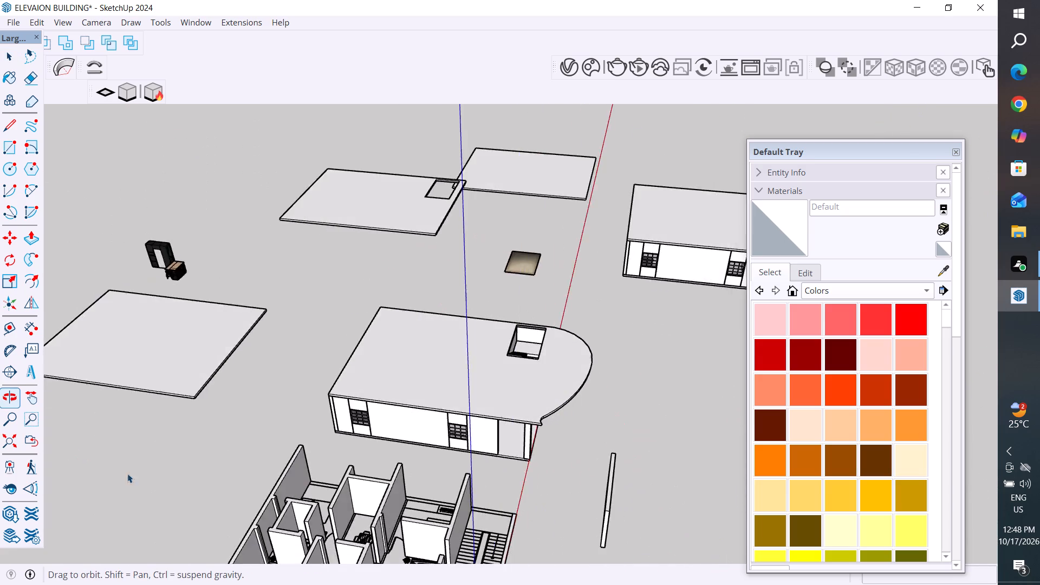
pyautogui.scroll(-3, 422, 465)
pyautogui.moveTo(566, 430); pyautogui.dragTo(418, 381, button='middle')
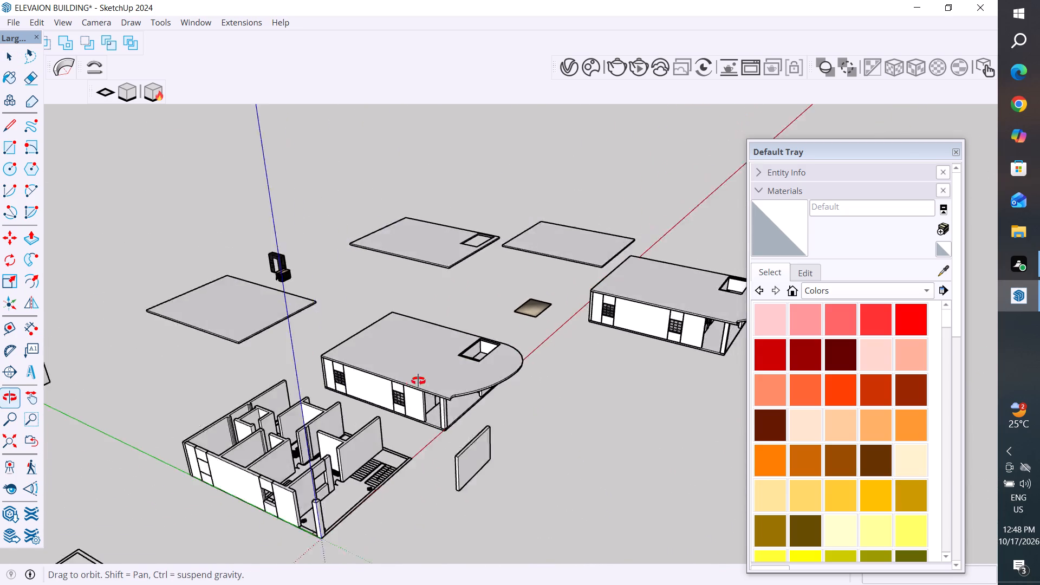
pyautogui.moveTo(418, 381); pyautogui.dragTo(212, 430, button='middle')
pyautogui.scroll(2, 556, 474)
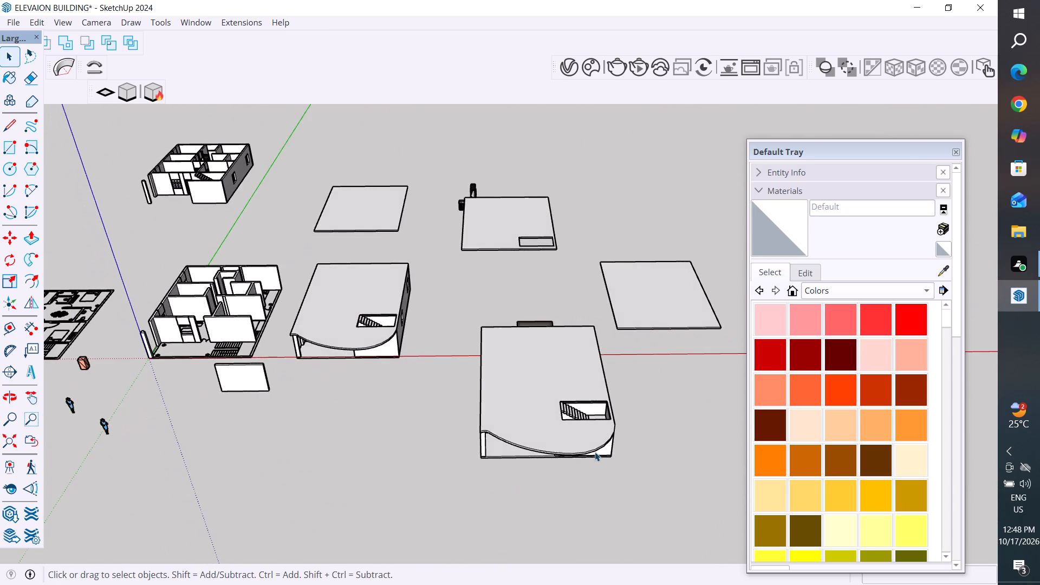
pyautogui.scroll(2, 595, 452)
pyautogui.click(622, 444)
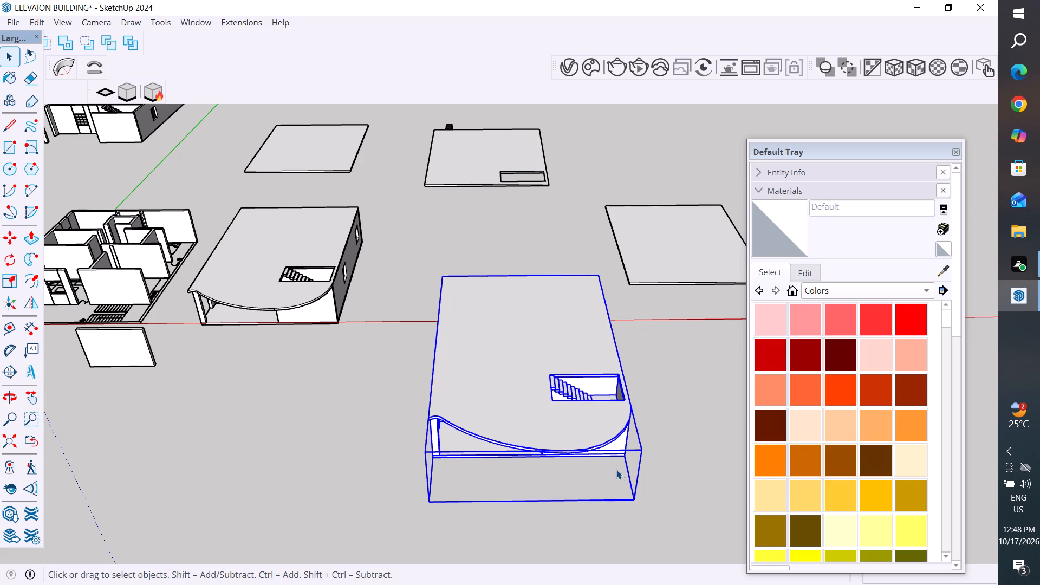
pyautogui.scroll(8, 619, 472)
pyautogui.press('m')
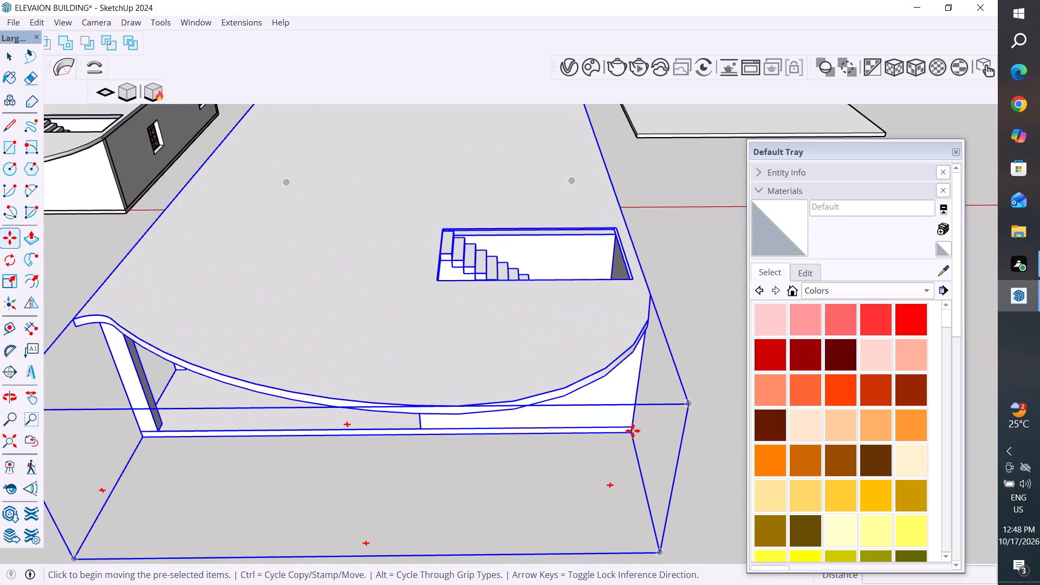
pyautogui.click(633, 431)
pyautogui.scroll(-6, 718, 446)
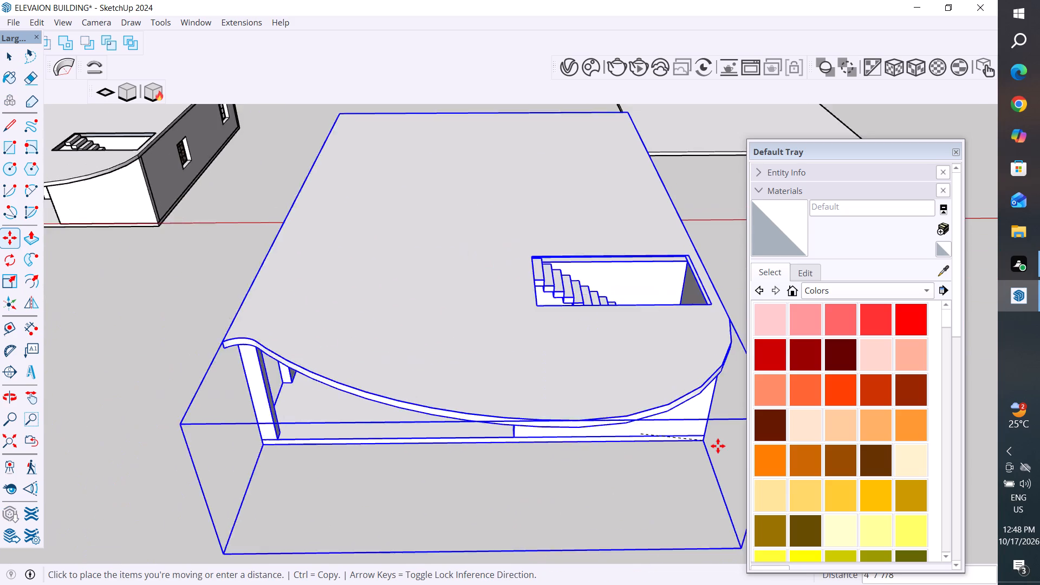
pyautogui.scroll(-4, 718, 446)
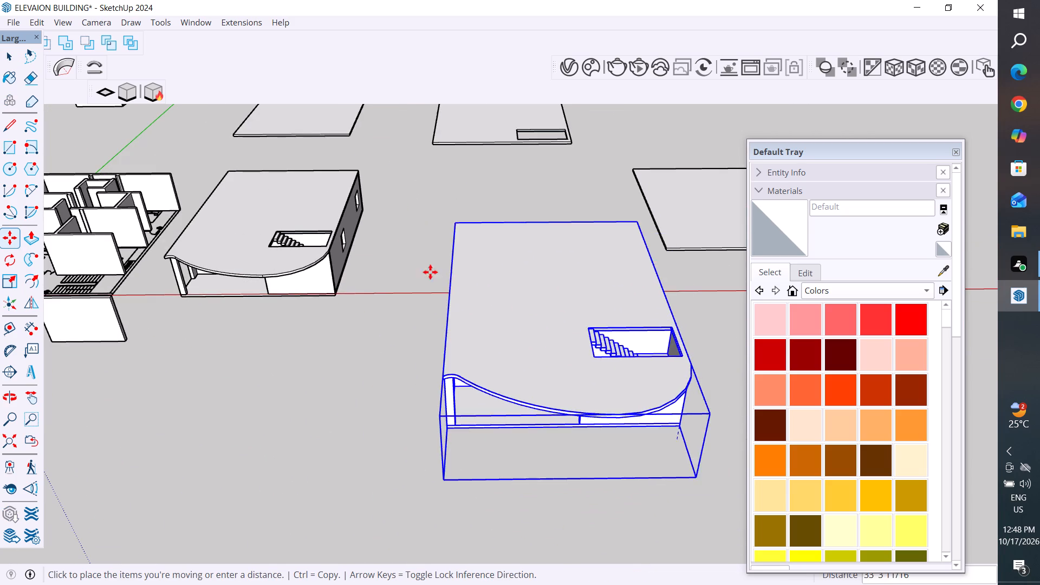
pyautogui.scroll(7, 341, 248)
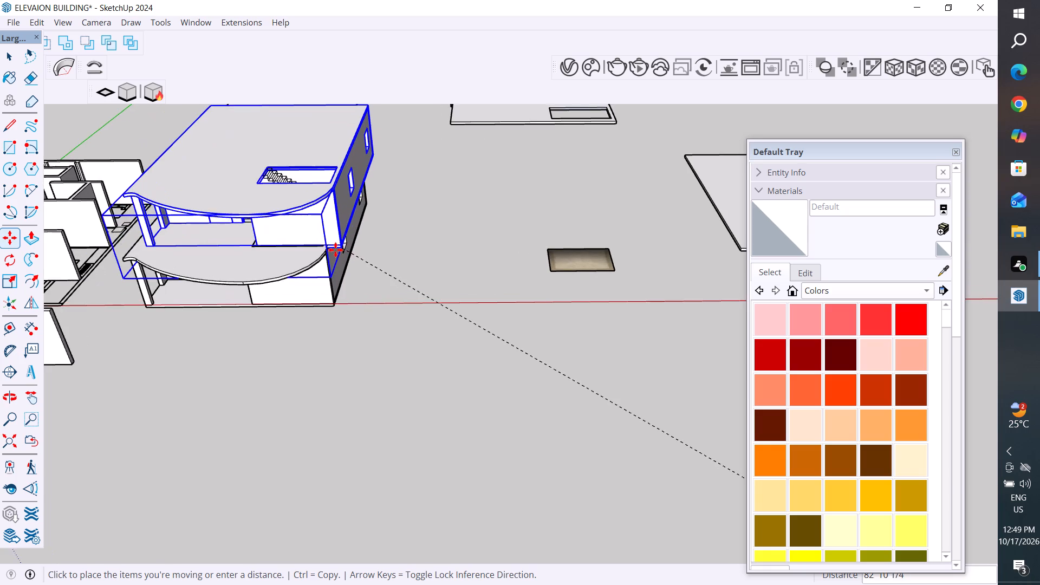
pyautogui.scroll(17, 335, 250)
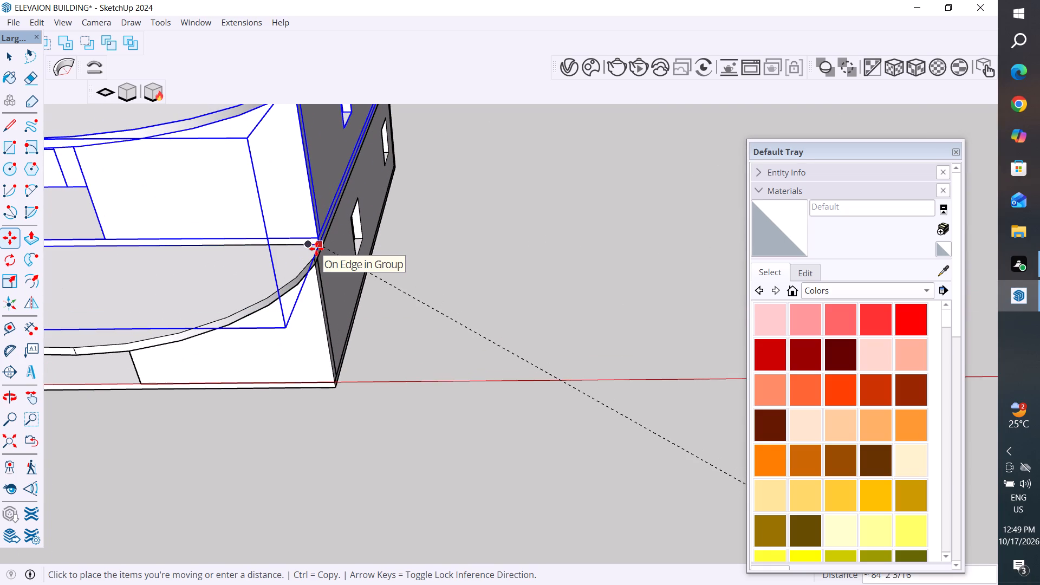
pyautogui.click(316, 249)
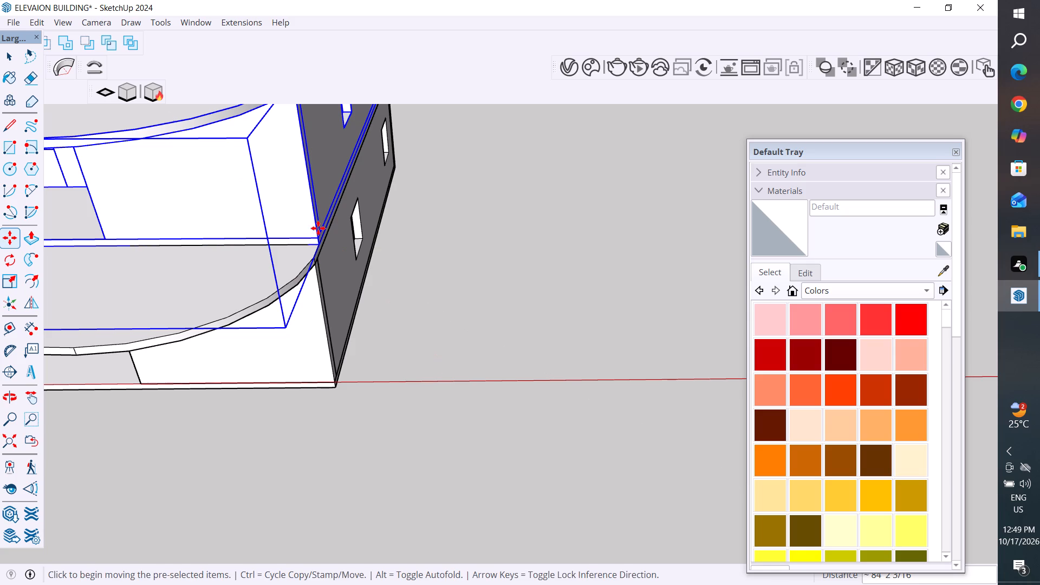
# Clear the selection and examine the stacked two-storey building from the front, the window side and above.
pyautogui.click(11, 56)
pyautogui.click(412, 335)
pyautogui.scroll(-4, 589, 374)
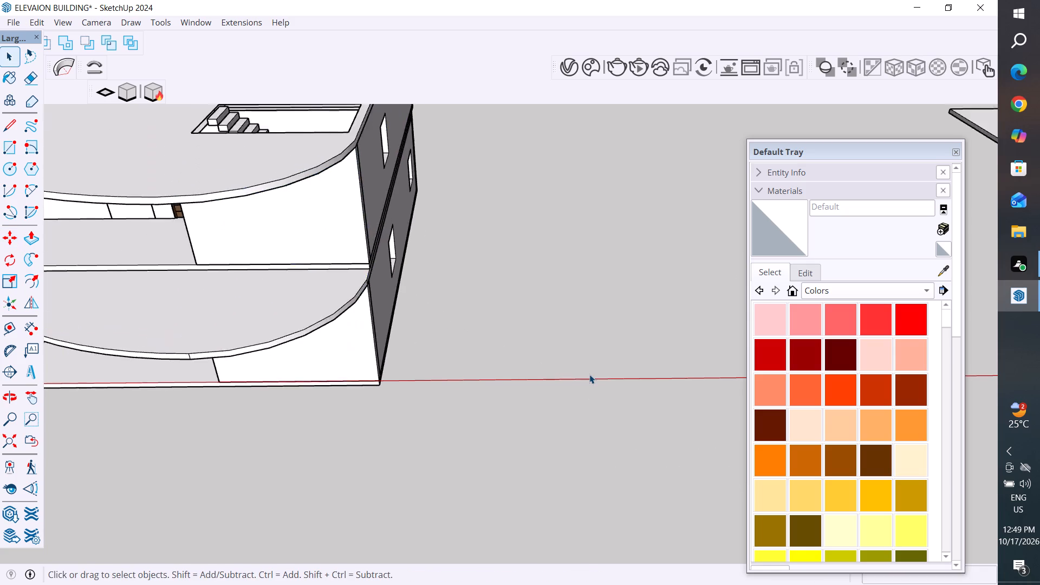
pyautogui.scroll(-9, 589, 374)
pyautogui.moveTo(478, 404); pyautogui.dragTo(622, 394, button='middle')
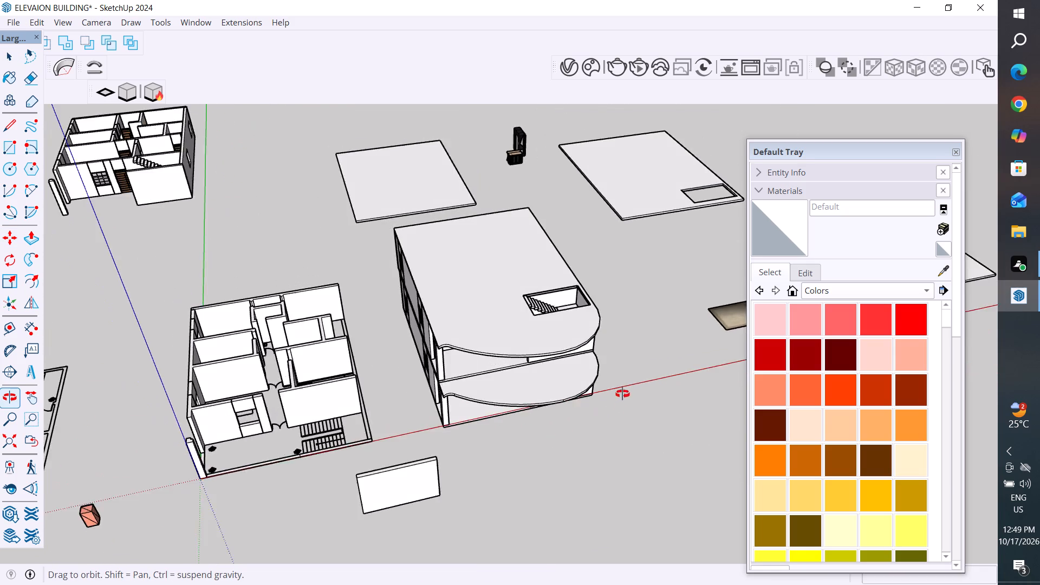
pyautogui.moveTo(622, 394); pyautogui.dragTo(464, 335, button='middle')
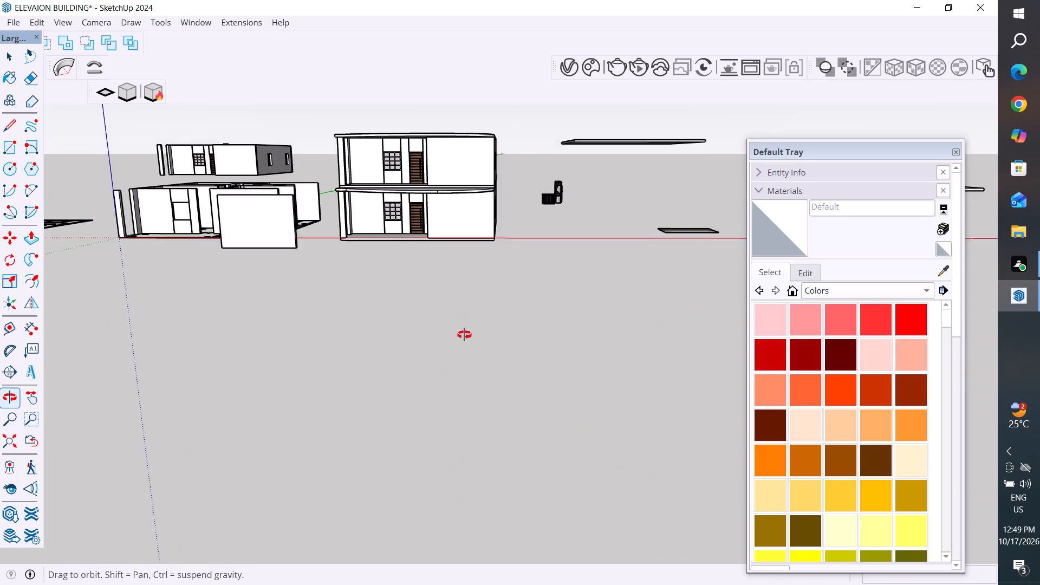
pyautogui.moveTo(464, 335); pyautogui.dragTo(464, 337, button='middle')
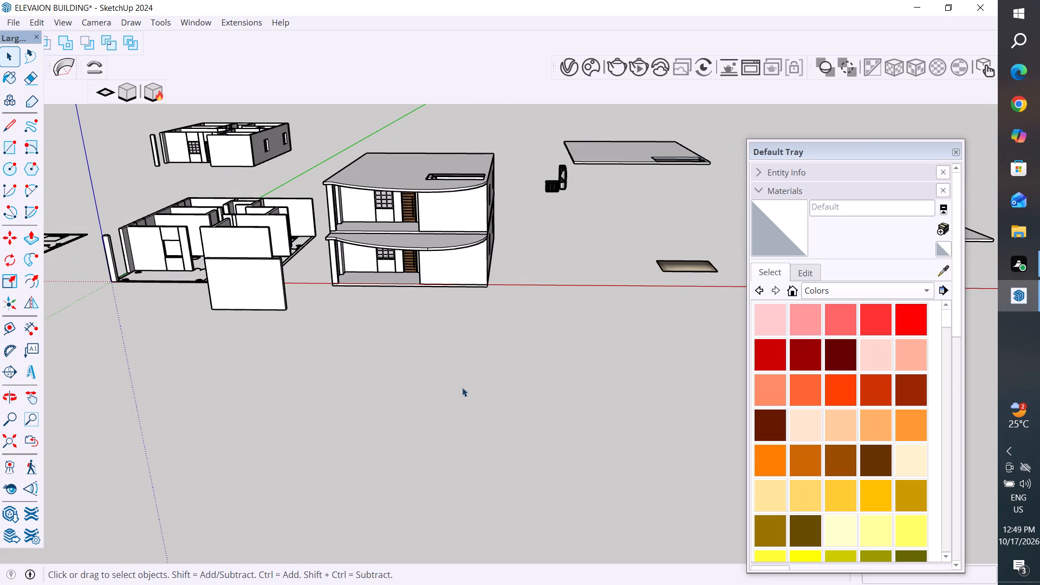
pyautogui.scroll(2, 339, 166)
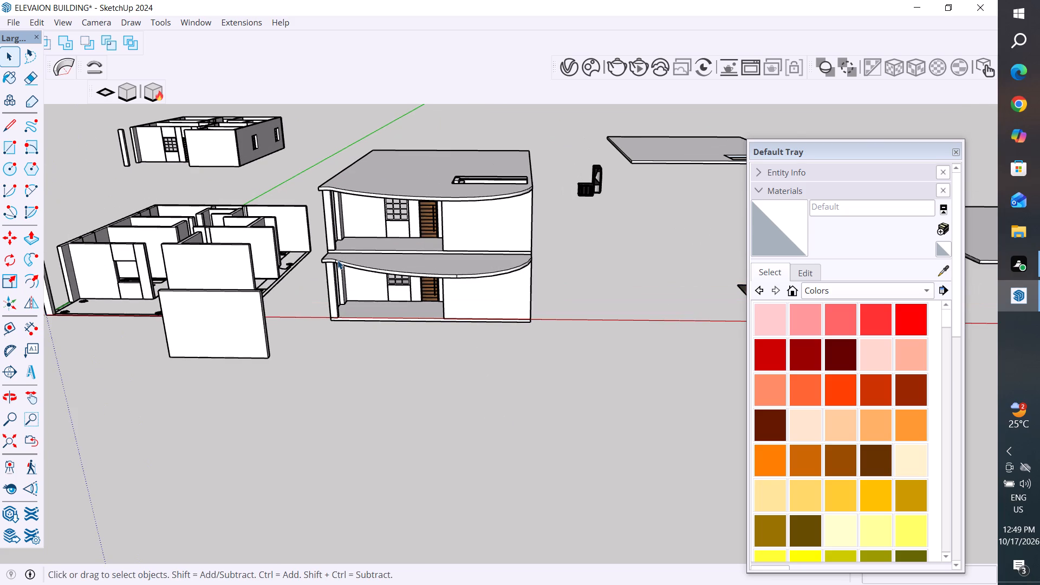
pyautogui.scroll(4, 337, 260)
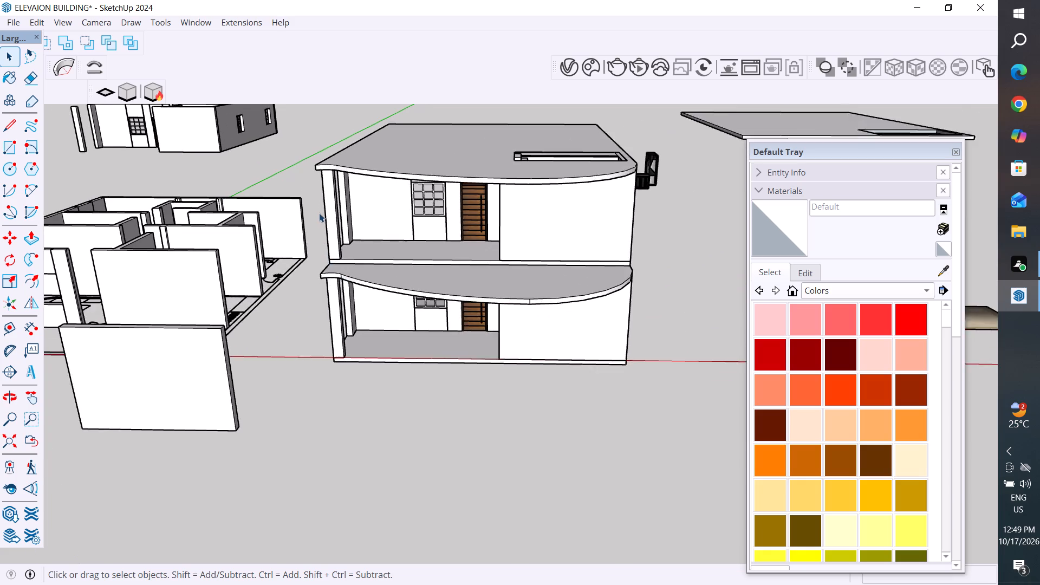
pyautogui.scroll(2, 333, 201)
pyautogui.moveTo(341, 190); pyautogui.dragTo(400, 162, button='middle')
pyautogui.moveTo(365, 155); pyautogui.dragTo(444, 203, button='middle')
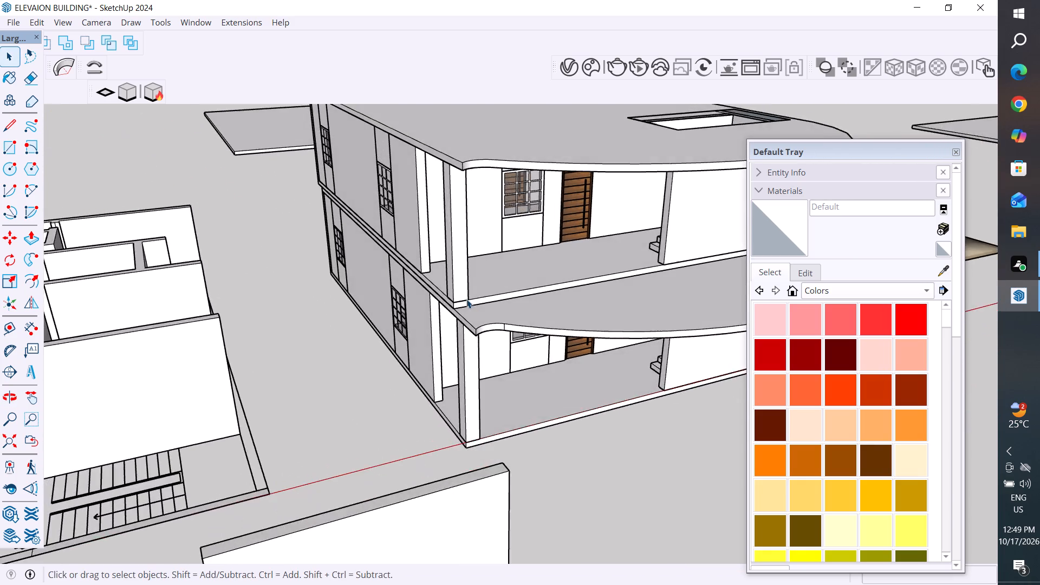
pyautogui.scroll(4, 466, 299)
pyautogui.scroll(-2, 413, 325)
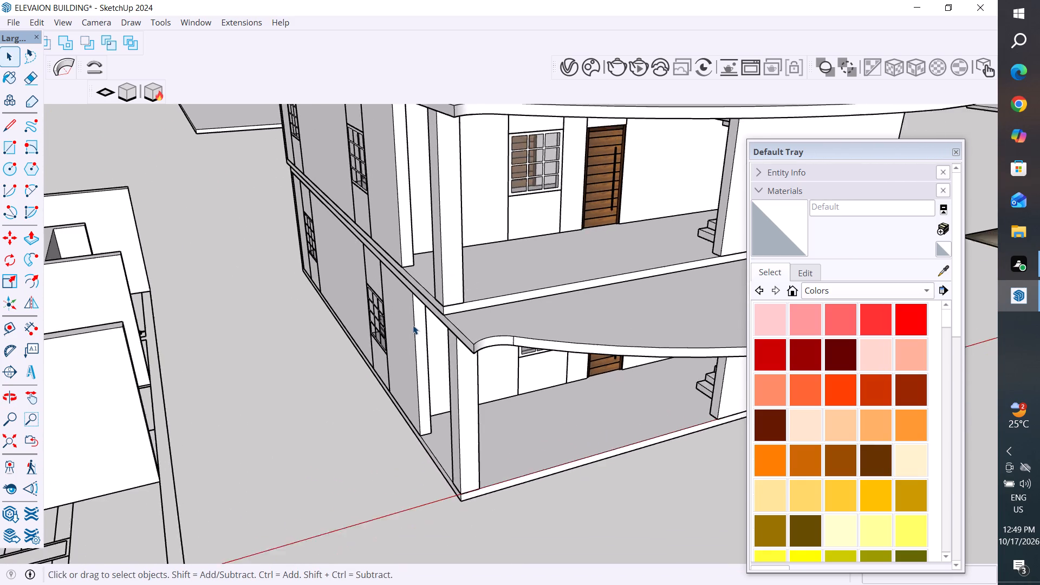
pyautogui.scroll(-1, 413, 325)
pyautogui.moveTo(425, 333); pyautogui.dragTo(624, 362, button='middle')
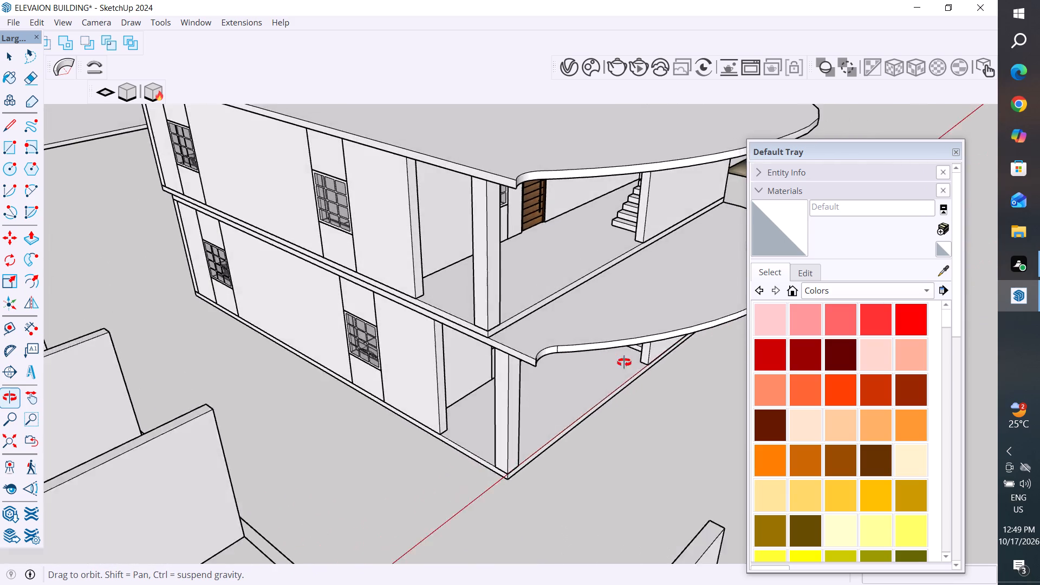
pyautogui.moveTo(624, 362); pyautogui.dragTo(609, 249, button='middle')
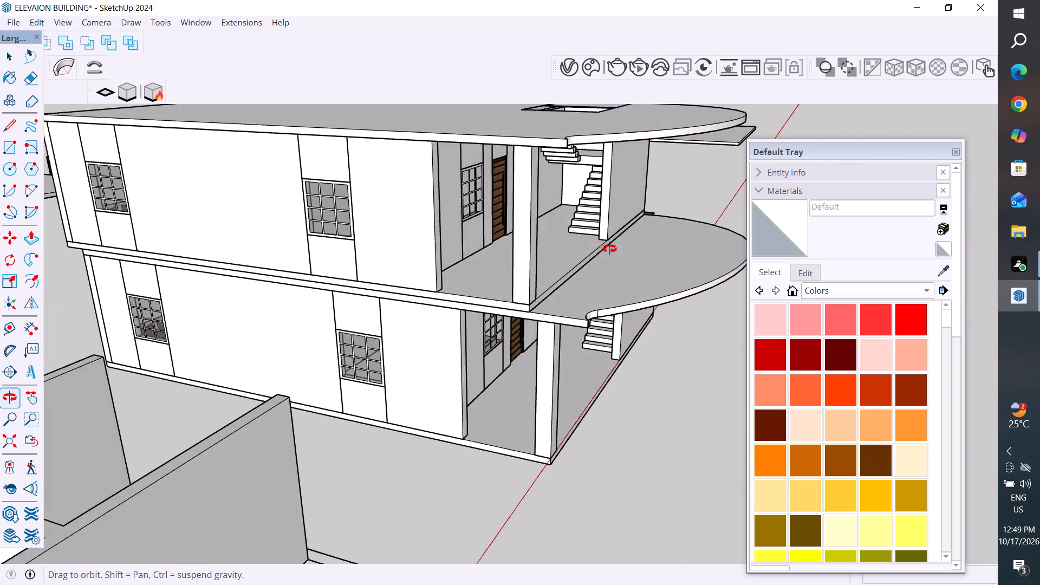
pyautogui.moveTo(609, 249); pyautogui.dragTo(529, 267, button='middle')
pyautogui.scroll(-2, 463, 339)
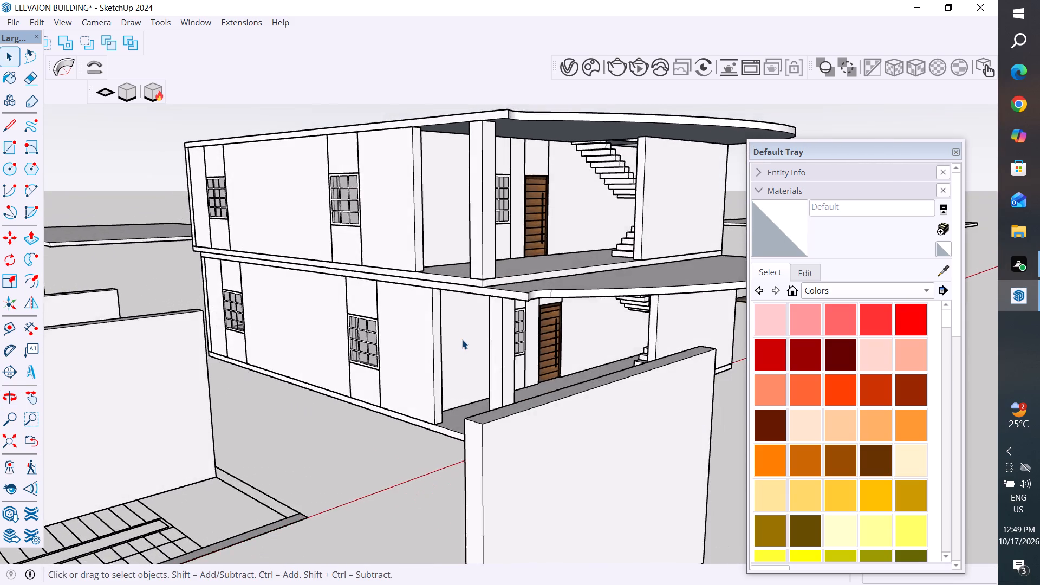
pyautogui.scroll(-9, 462, 340)
pyautogui.moveTo(504, 373); pyautogui.dragTo(385, 390, button='middle')
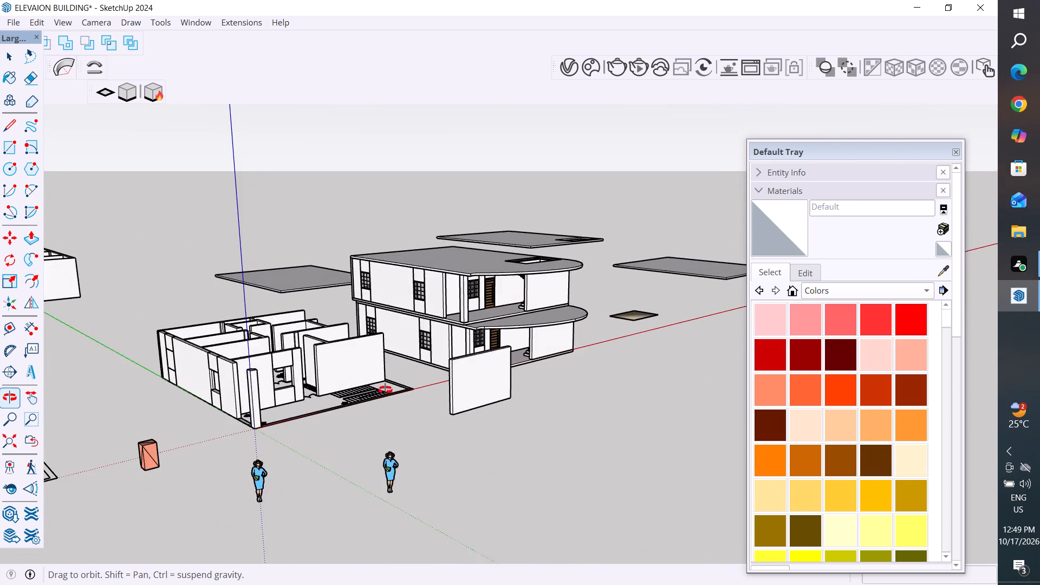
pyautogui.moveTo(385, 390); pyautogui.dragTo(219, 482, button='middle')
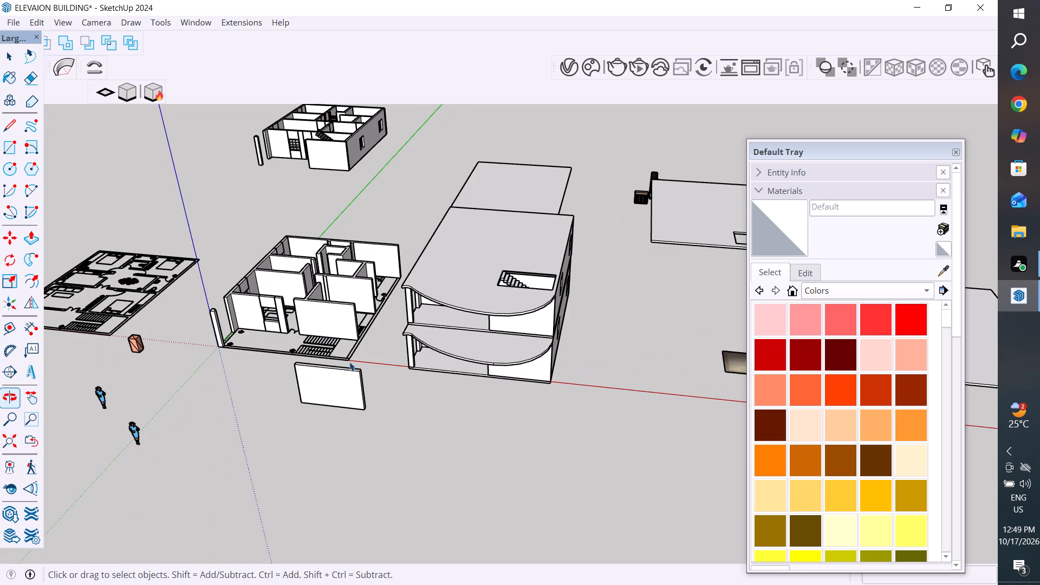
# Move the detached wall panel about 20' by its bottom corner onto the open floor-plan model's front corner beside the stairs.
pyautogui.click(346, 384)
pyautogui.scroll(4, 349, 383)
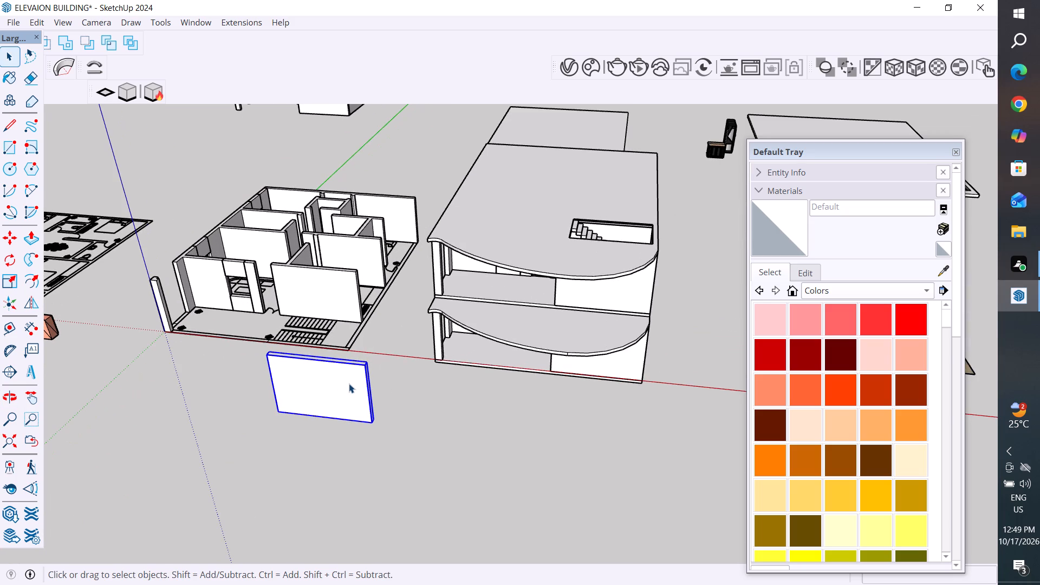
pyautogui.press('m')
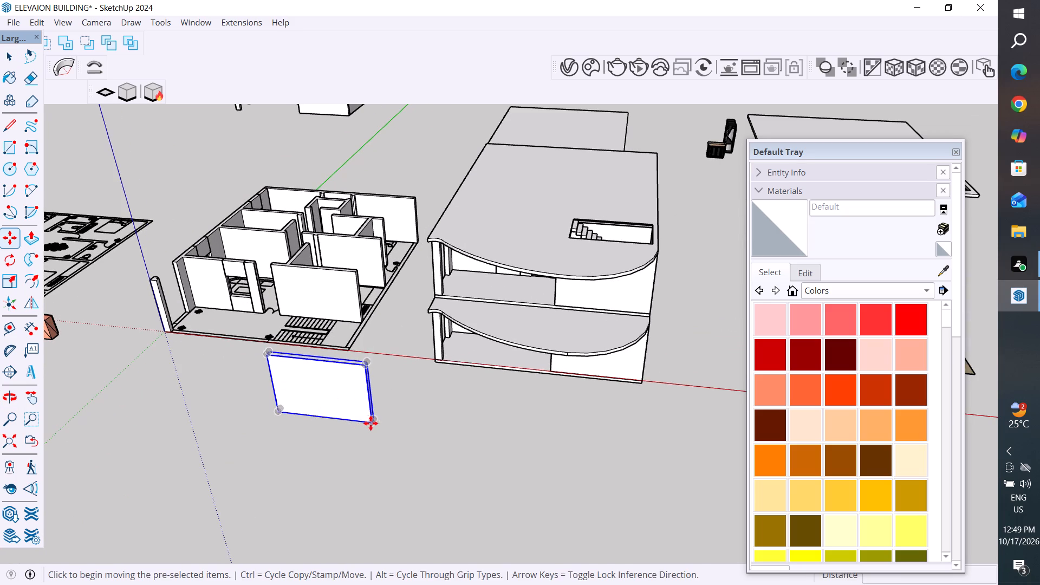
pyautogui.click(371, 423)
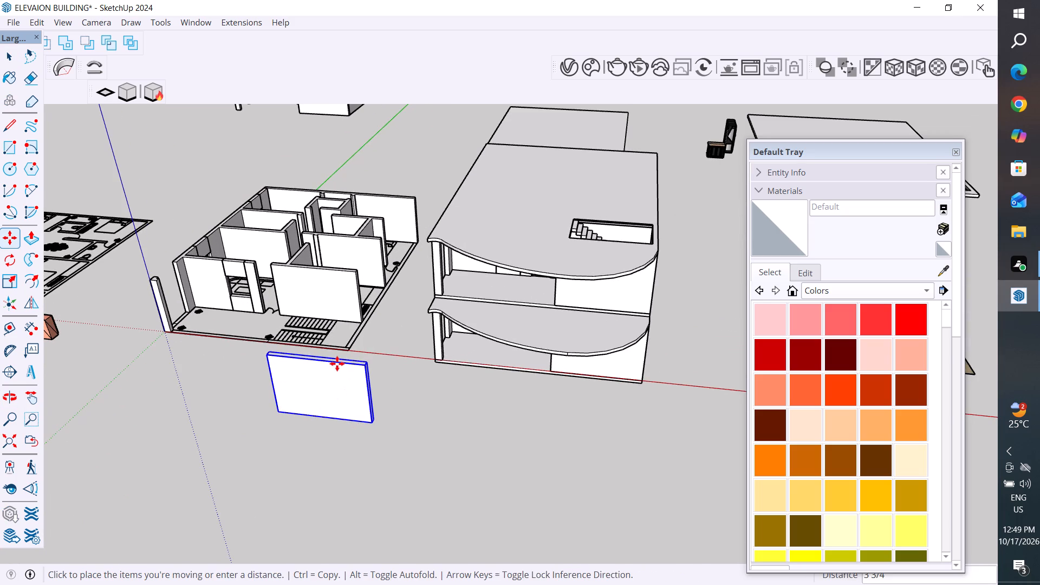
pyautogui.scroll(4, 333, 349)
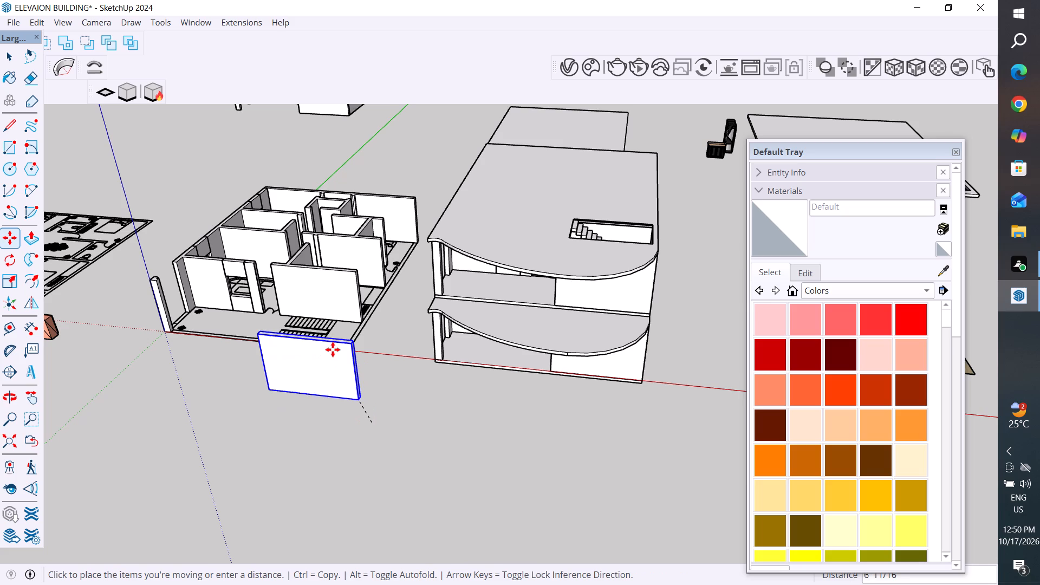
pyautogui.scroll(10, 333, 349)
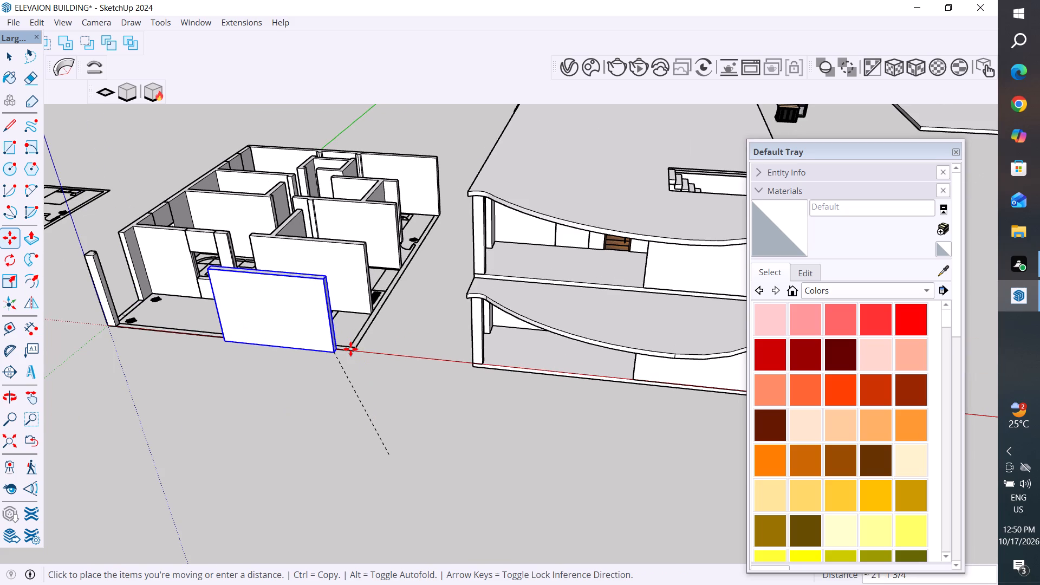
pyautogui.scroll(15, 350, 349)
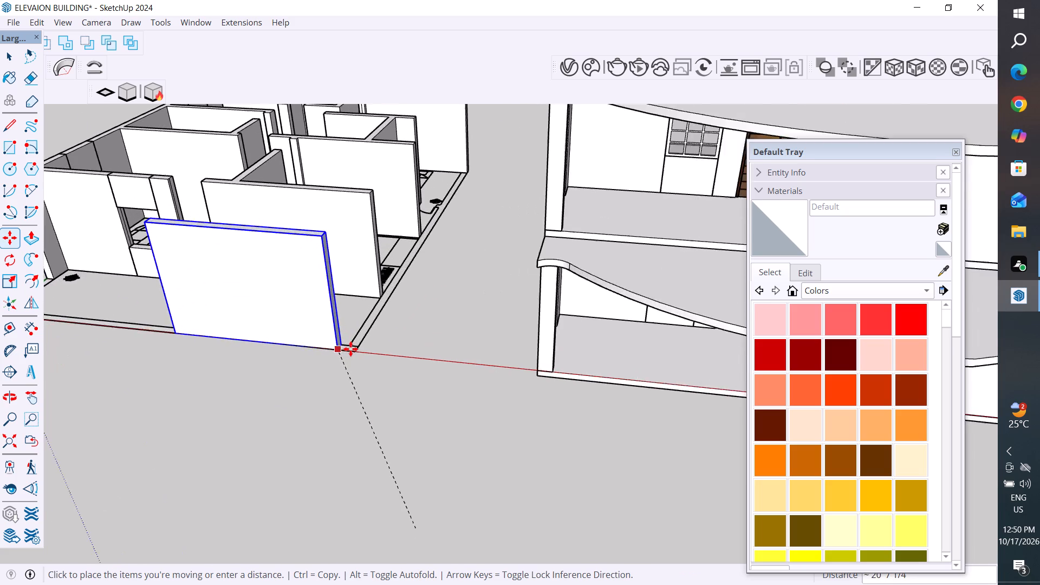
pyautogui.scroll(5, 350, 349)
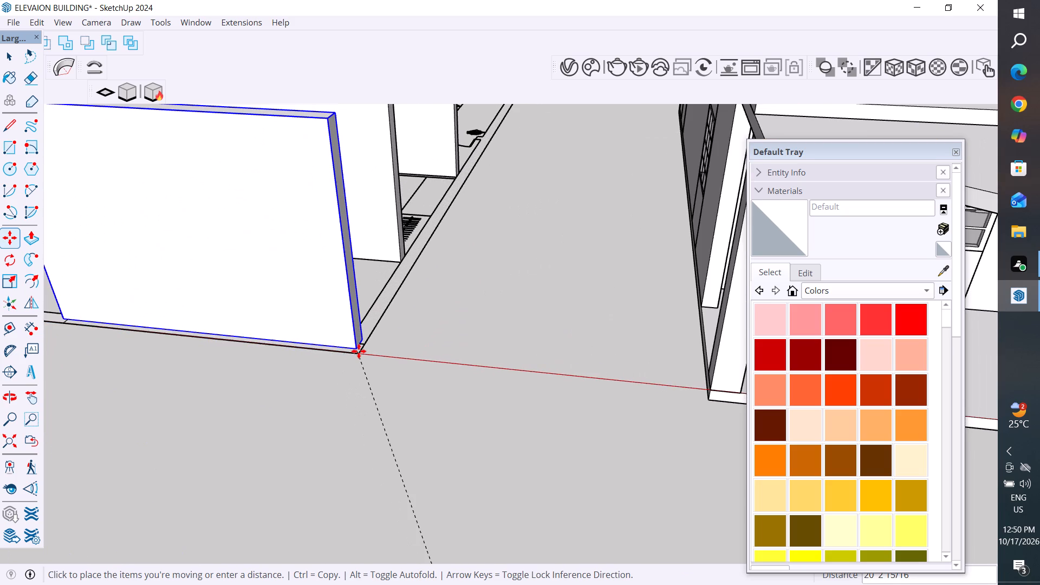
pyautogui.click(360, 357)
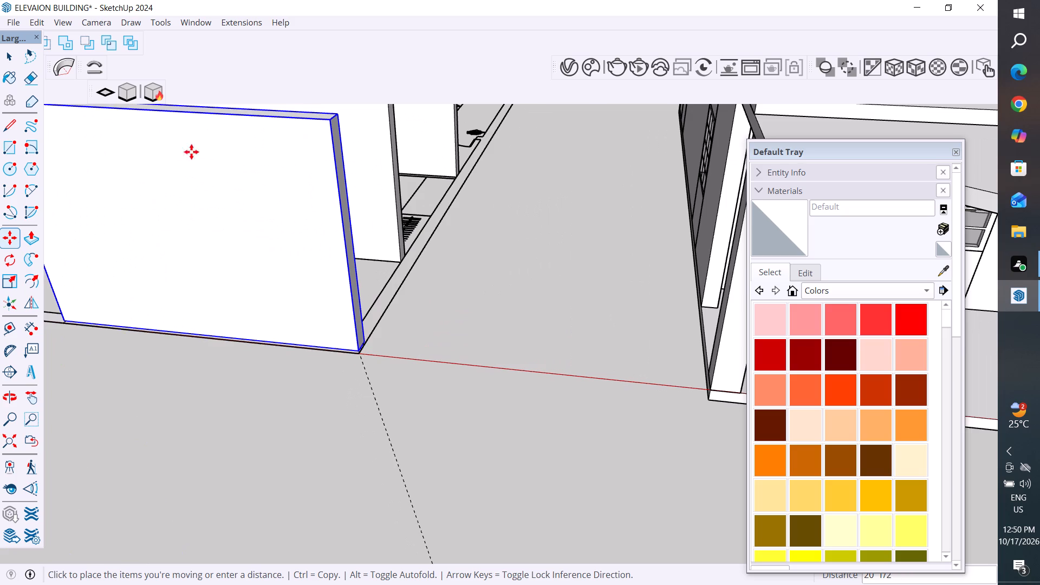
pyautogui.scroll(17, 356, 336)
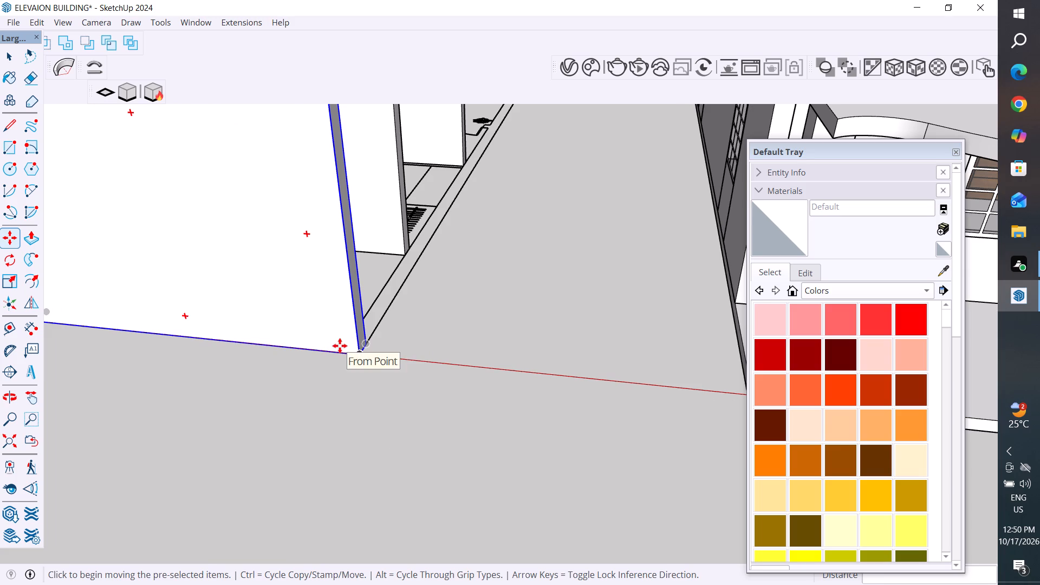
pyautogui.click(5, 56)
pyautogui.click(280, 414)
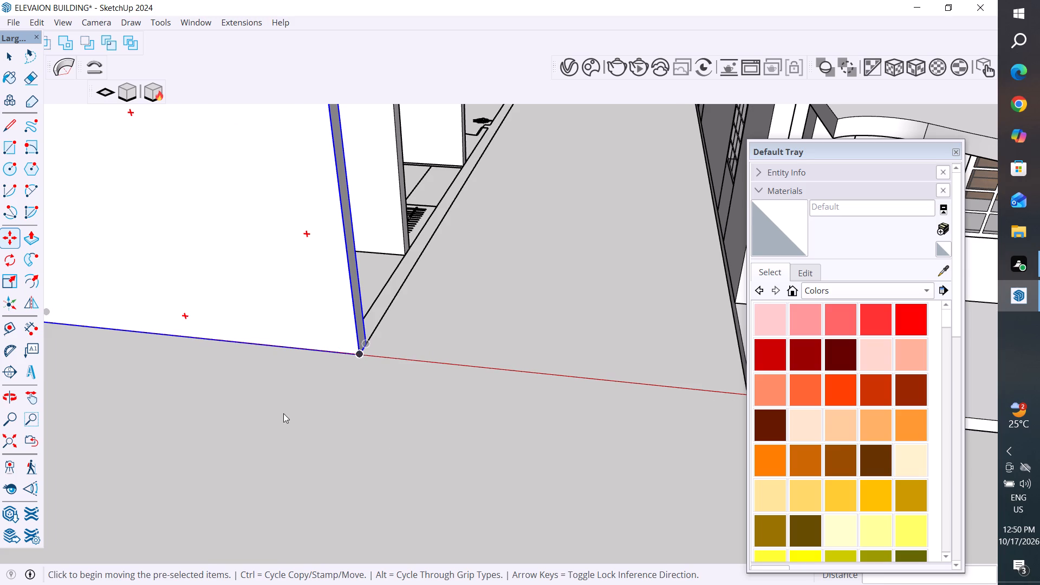
# Delete the whole open floor-plan model at the origin, including its walls, corner column and the front wall panel.
pyautogui.scroll(-5, 322, 396)
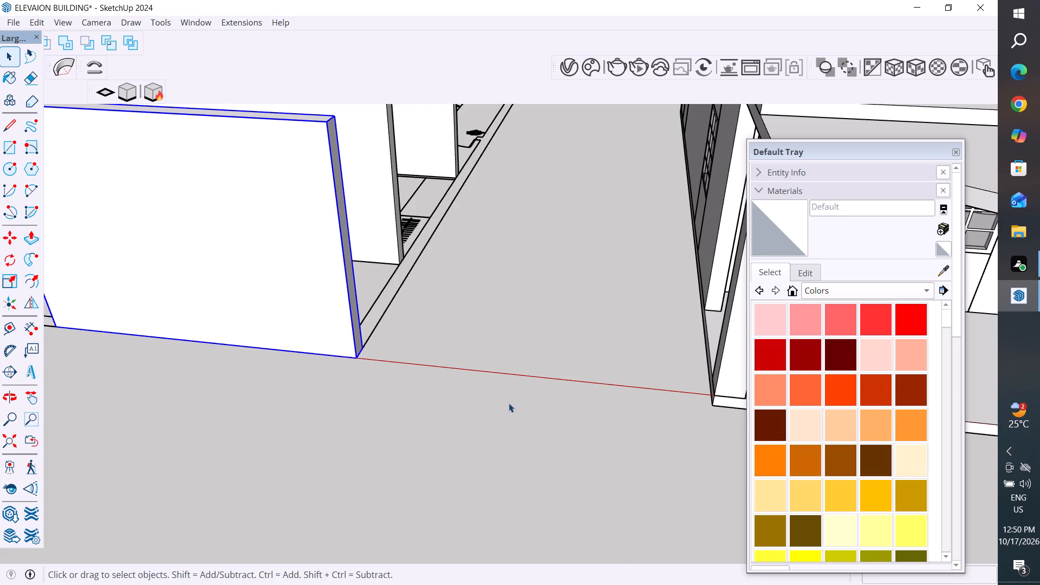
pyautogui.scroll(-4, 509, 403)
pyautogui.moveTo(512, 444); pyautogui.dragTo(480, 459, button='middle')
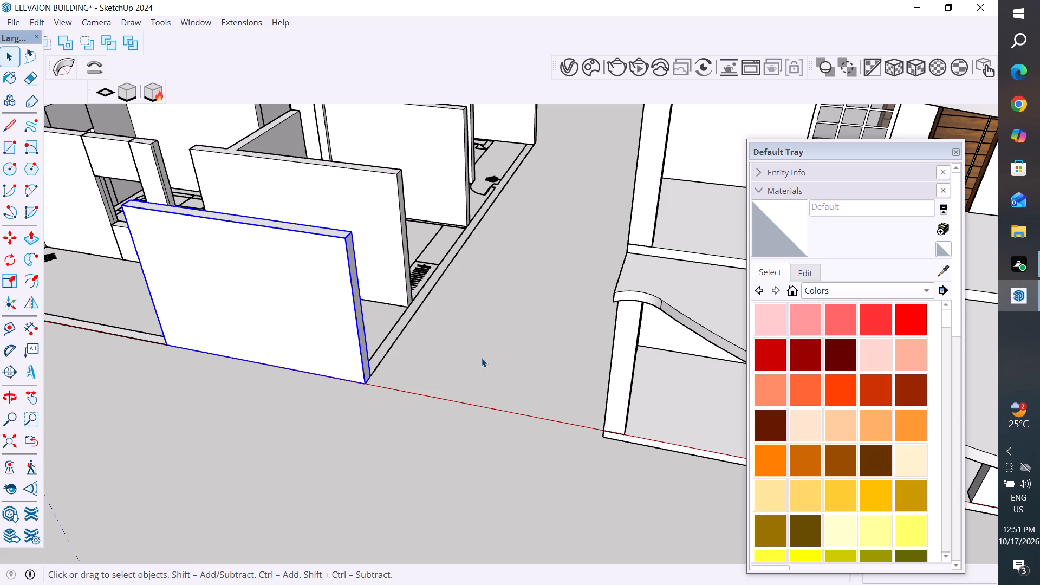
pyautogui.scroll(-5, 509, 334)
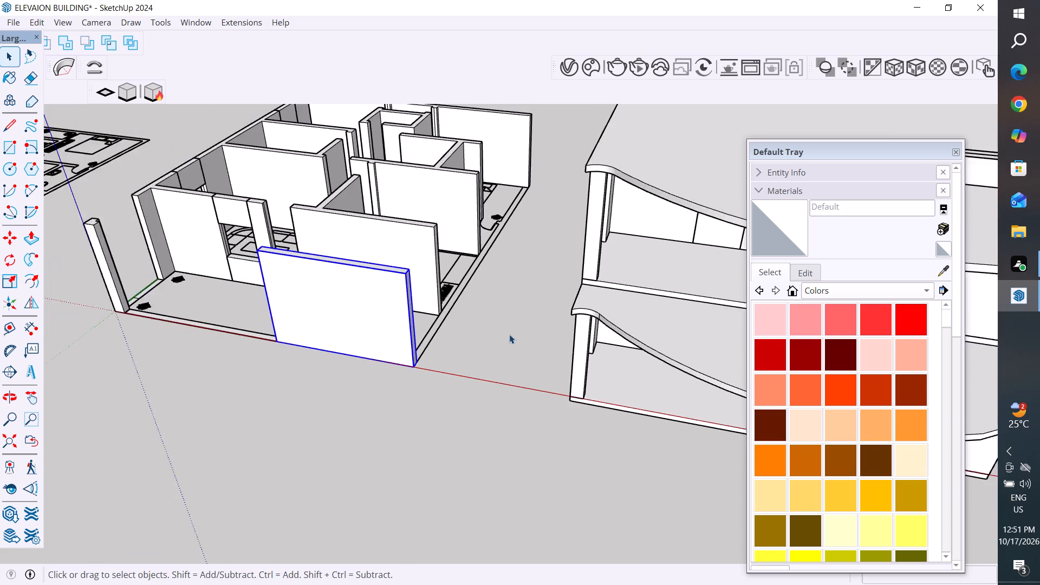
pyautogui.scroll(-6, 509, 334)
pyautogui.moveTo(555, 344); pyautogui.dragTo(563, 299, button='middle')
pyautogui.scroll(-5, 364, 361)
pyautogui.moveTo(364, 361); pyautogui.dragTo(401, 362, button='middle')
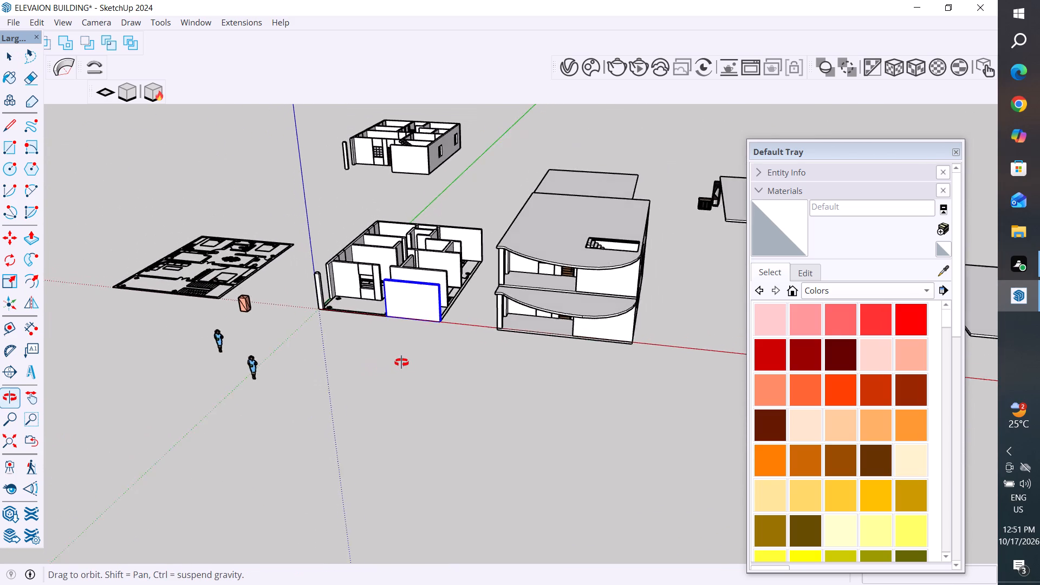
pyautogui.moveTo(401, 362); pyautogui.dragTo(420, 451, button='middle')
pyautogui.moveTo(516, 251); pyautogui.dragTo(394, 408)
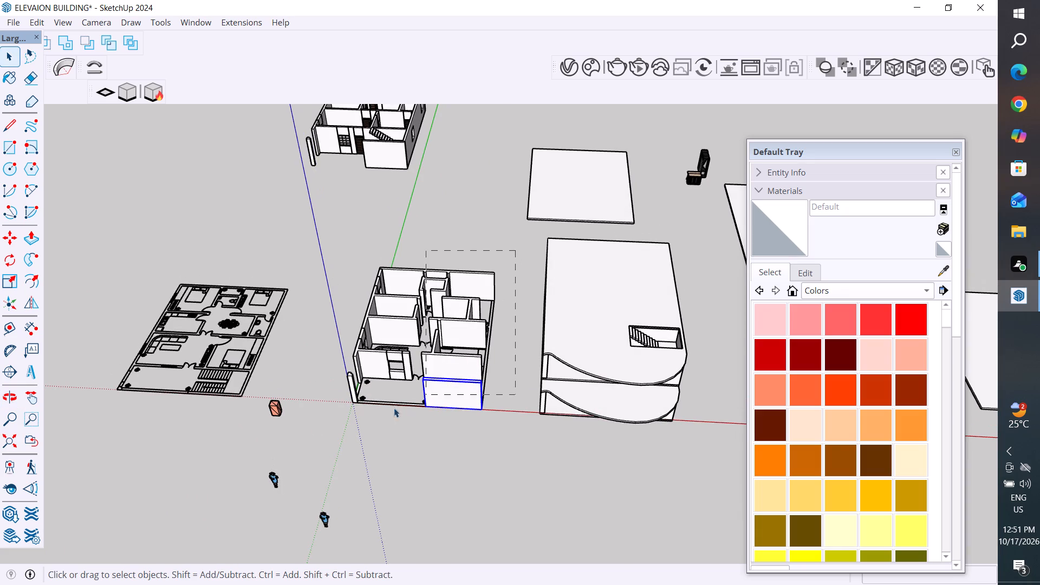
pyautogui.moveTo(394, 408); pyautogui.dragTo(326, 441)
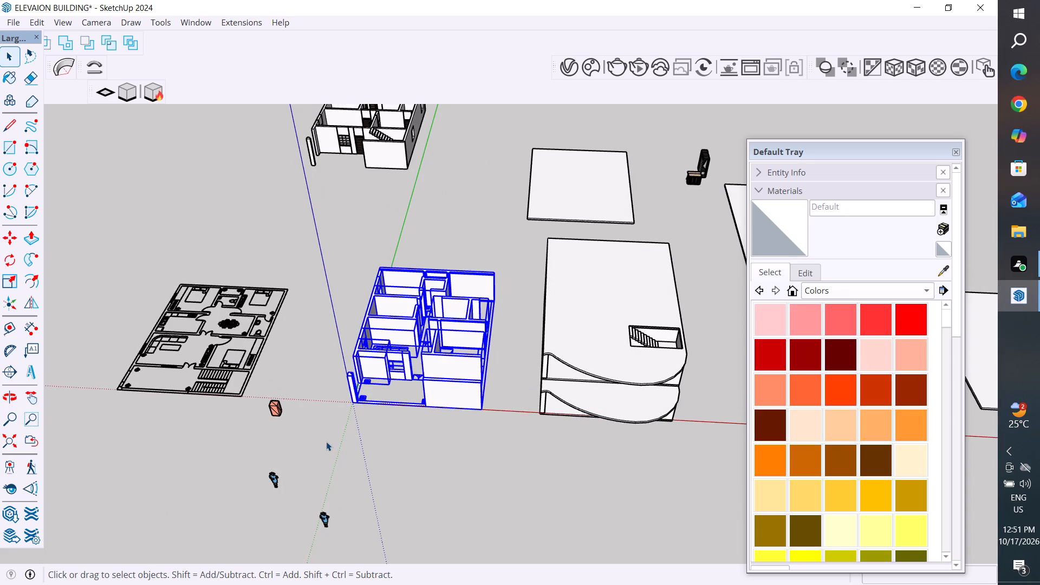
pyautogui.moveTo(471, 371); pyautogui.dragTo(470, 483, button='middle')
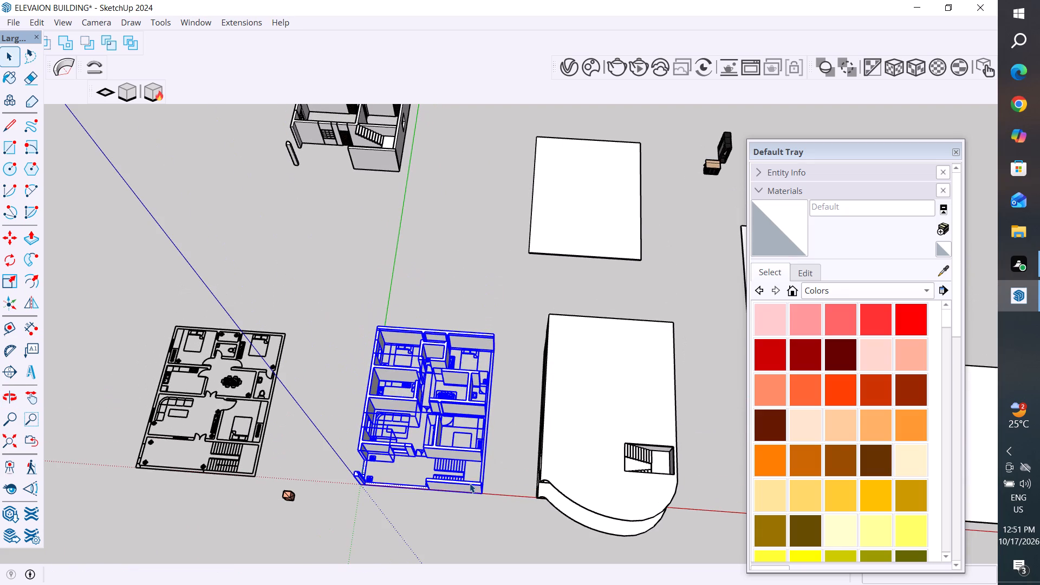
pyautogui.press('Delete')
# Delete the leftover plain slab farthest along the red axis and the small beige panel between it and the building.
pyautogui.scroll(-5, 452, 346)
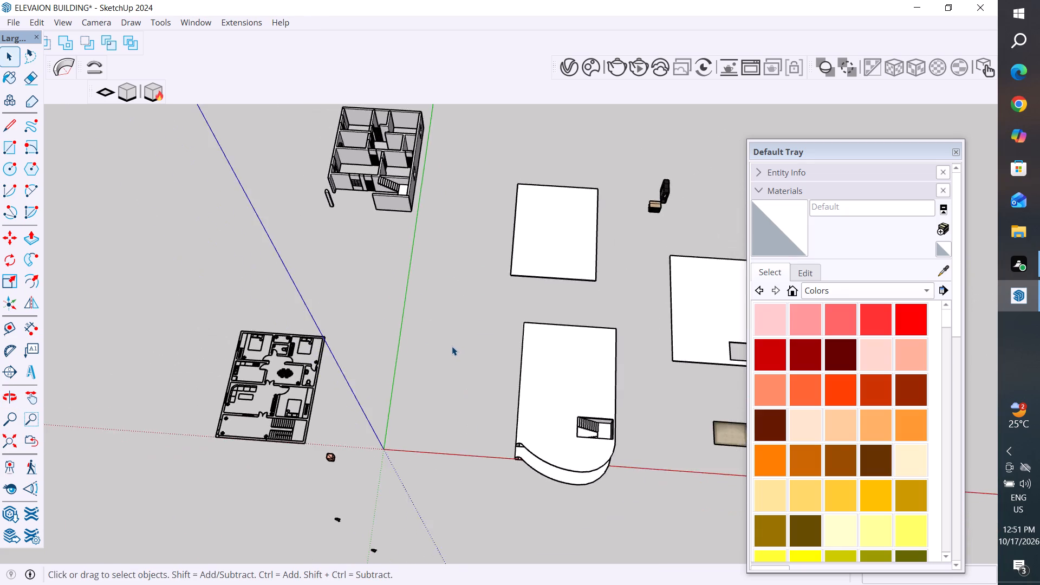
pyautogui.scroll(-5, 452, 346)
pyautogui.moveTo(705, 344); pyautogui.dragTo(692, 370)
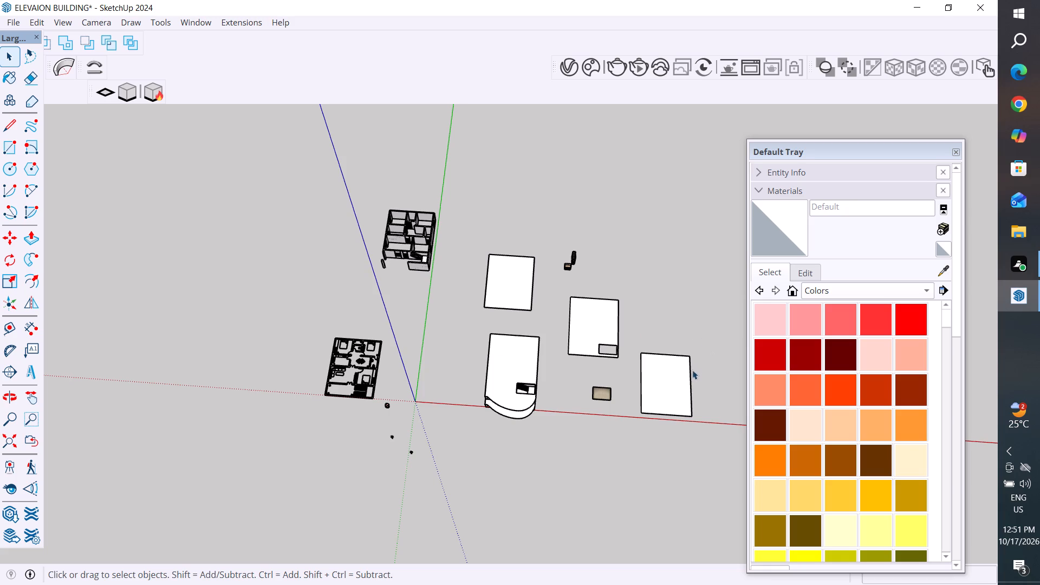
pyautogui.moveTo(692, 370); pyautogui.dragTo(627, 442)
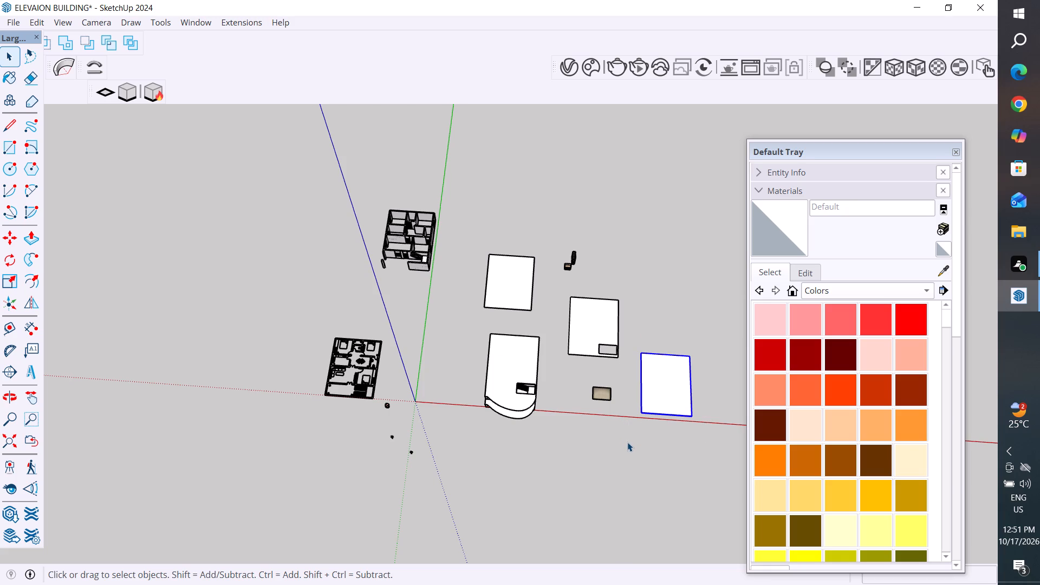
pyautogui.press('Delete')
pyautogui.moveTo(636, 380); pyautogui.dragTo(573, 425)
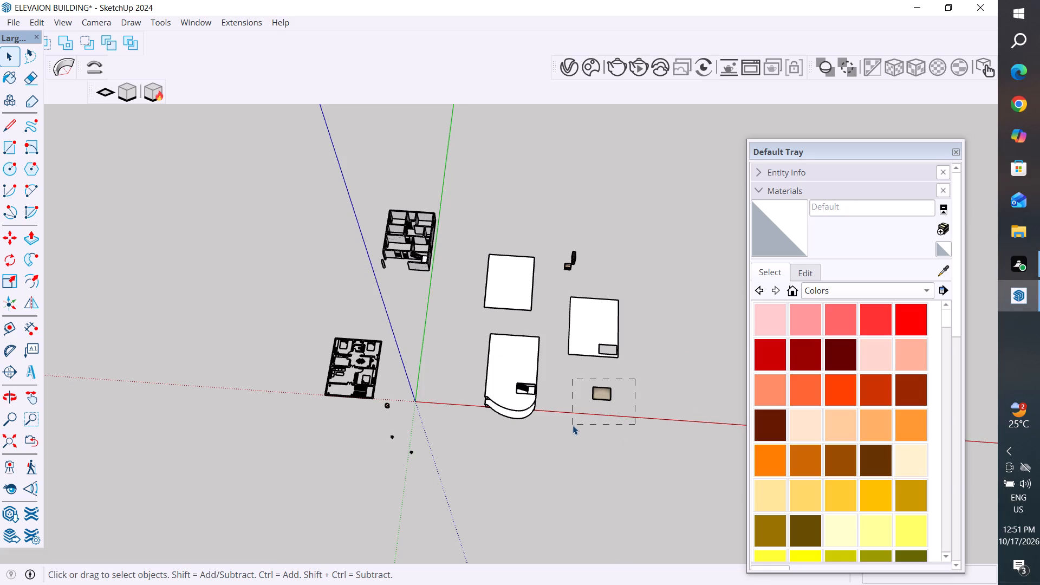
pyautogui.press('Delete')
# Examine the stacked two-storey building from the front, both sides and above, including its curved slabs, front porches and the surrounding leftover pieces.
pyautogui.moveTo(573, 425); pyautogui.dragTo(559, 268, button='middle')
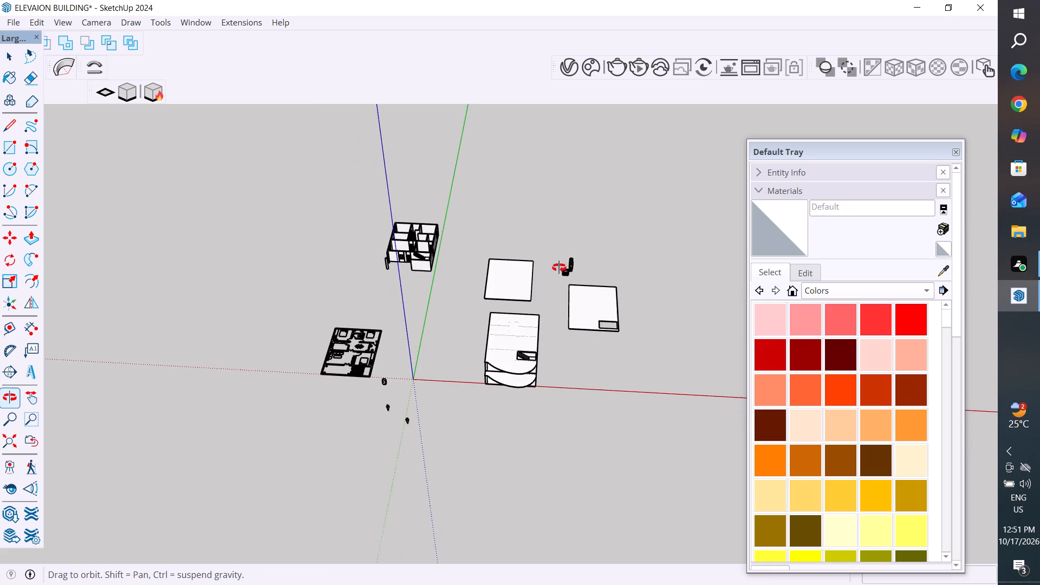
pyautogui.moveTo(559, 268); pyautogui.dragTo(540, 242, button='middle')
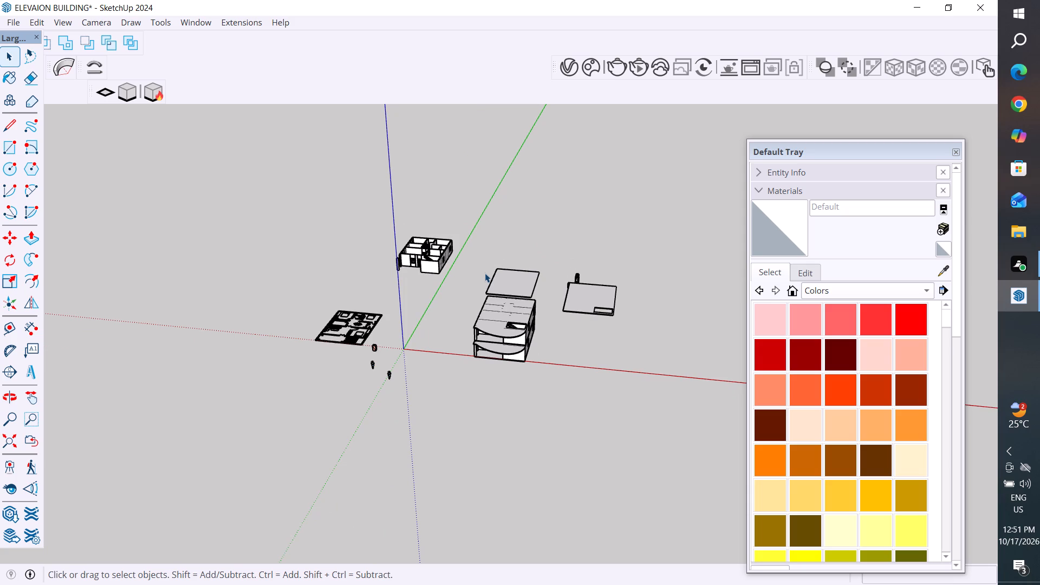
pyautogui.scroll(4, 409, 368)
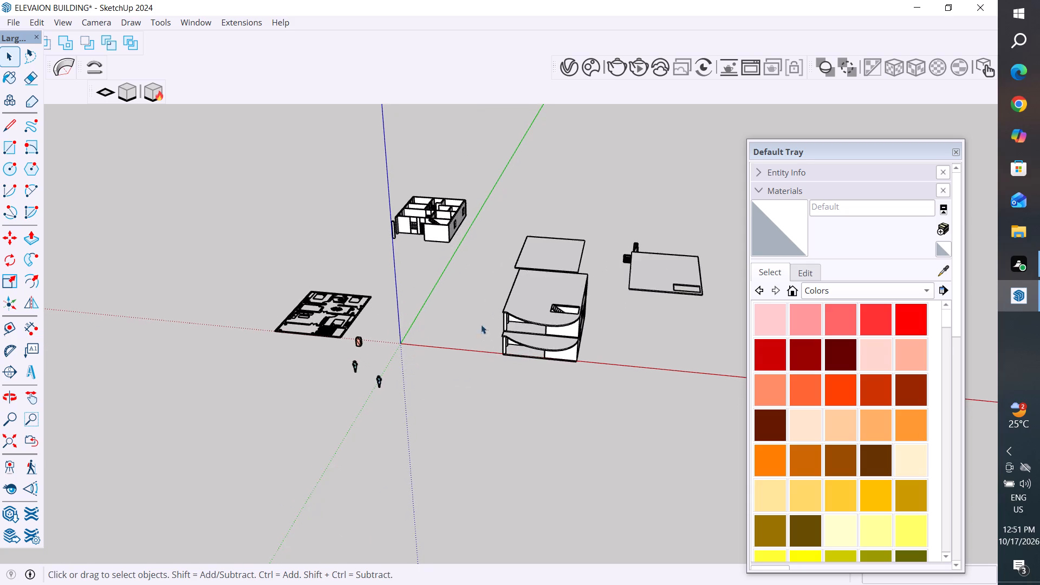
pyautogui.scroll(4, 573, 285)
pyautogui.moveTo(580, 277); pyautogui.dragTo(550, 202, button='middle')
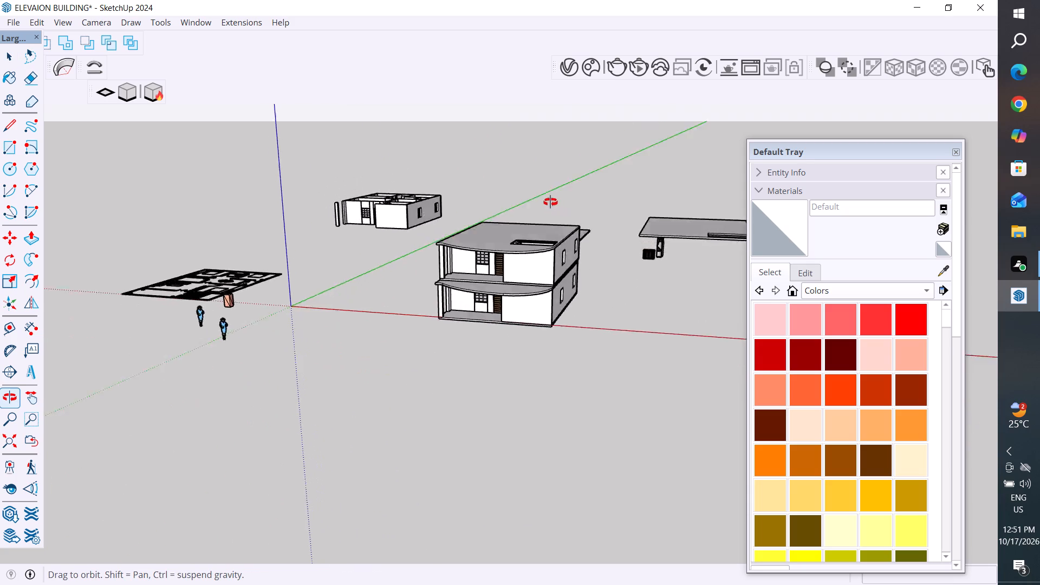
pyautogui.moveTo(550, 202); pyautogui.dragTo(458, 299, button='middle')
pyautogui.scroll(3, 417, 390)
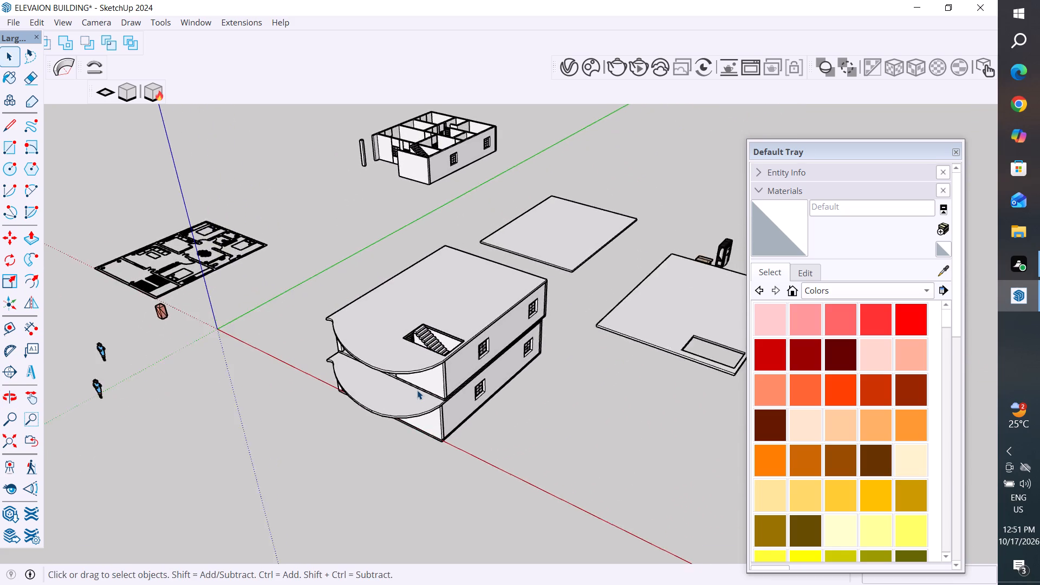
pyautogui.scroll(6, 417, 390)
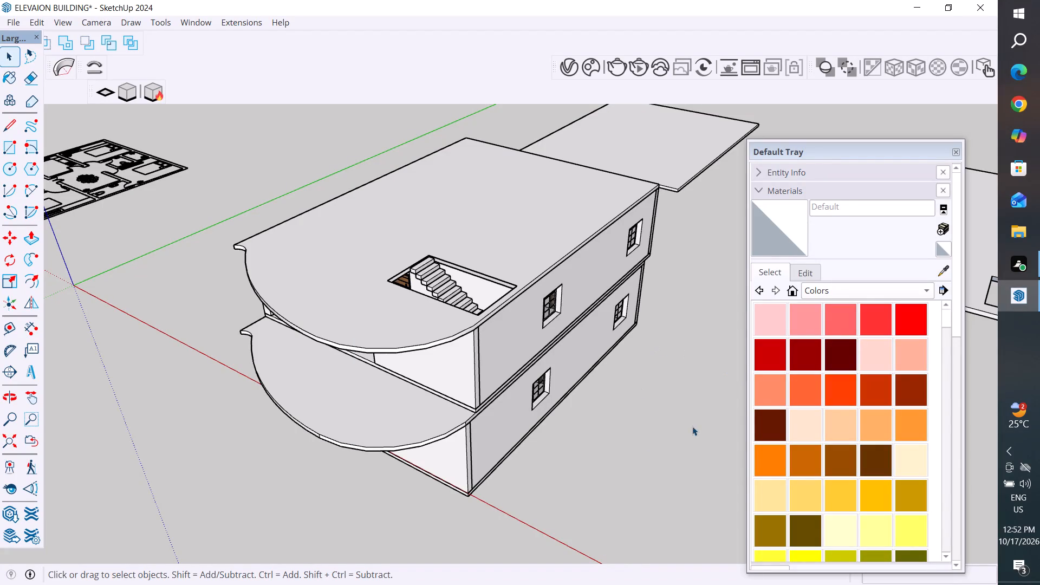
pyautogui.scroll(-8, 529, 341)
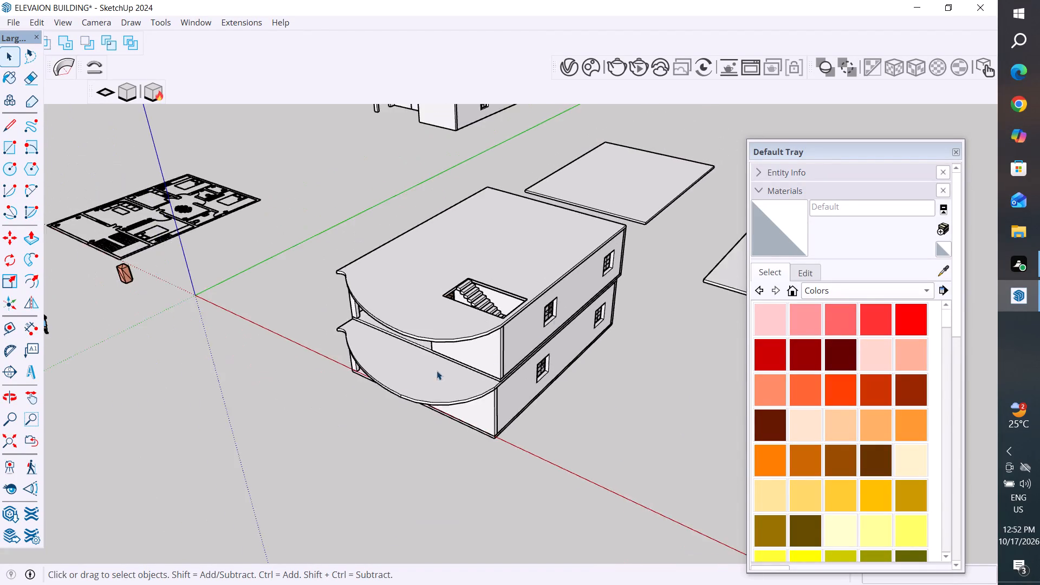
pyautogui.moveTo(381, 376); pyautogui.dragTo(369, 350, button='middle')
pyautogui.scroll(2, 370, 334)
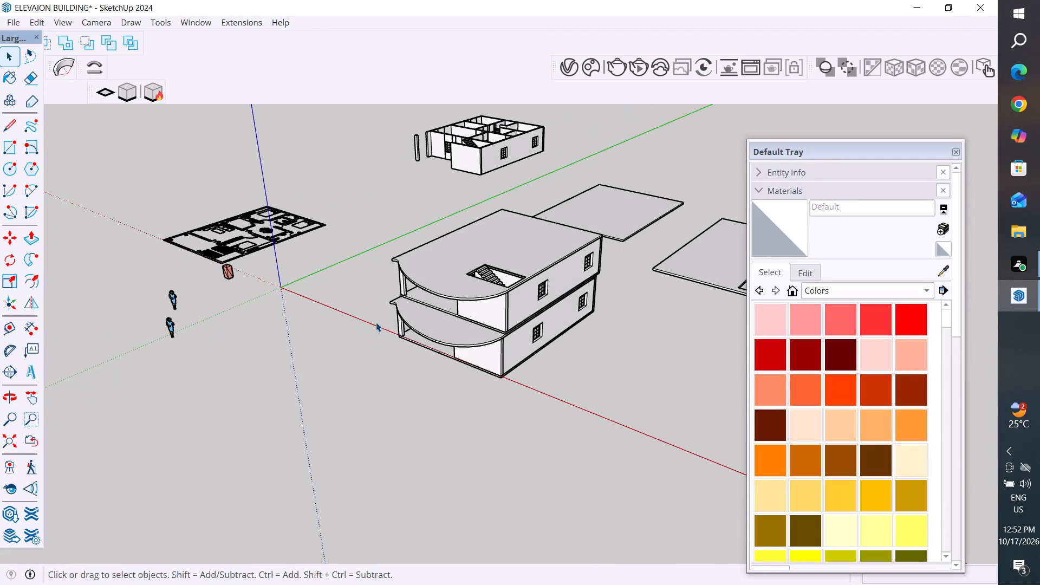
pyautogui.scroll(3, 376, 322)
pyautogui.moveTo(461, 315); pyautogui.dragTo(505, 302, button='middle')
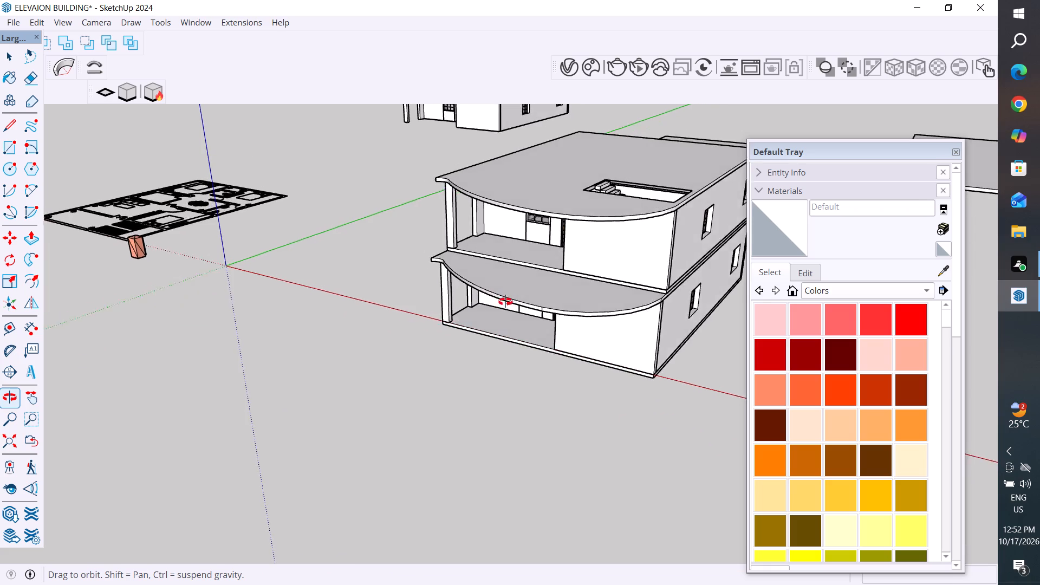
pyautogui.moveTo(505, 302); pyautogui.dragTo(521, 307, button='middle')
pyautogui.scroll(3, 586, 338)
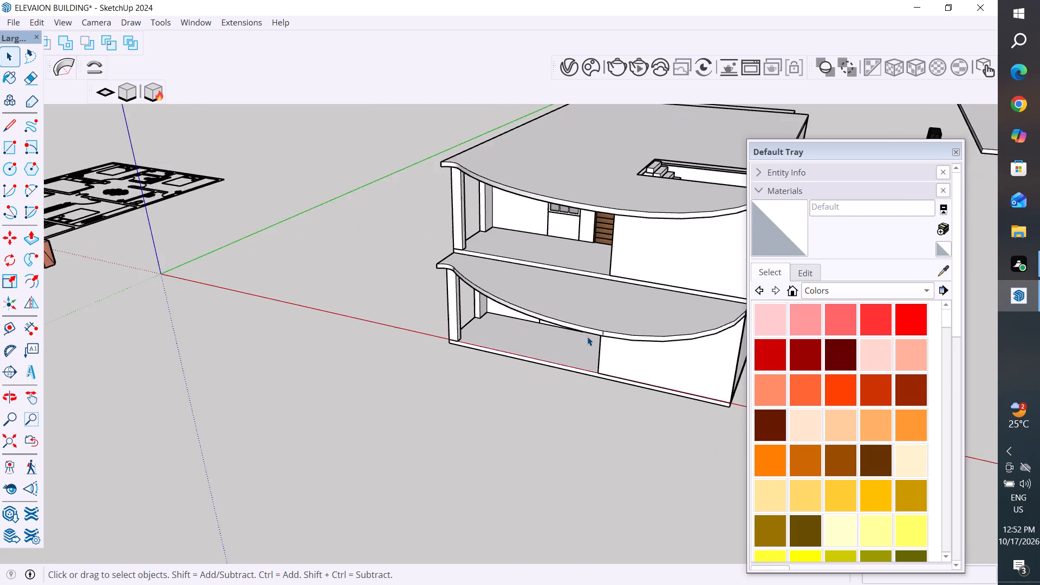
pyautogui.scroll(1, 587, 336)
pyautogui.moveTo(622, 341); pyautogui.dragTo(623, 311, button='middle')
pyautogui.scroll(1, 623, 311)
pyautogui.scroll(-5, 476, 322)
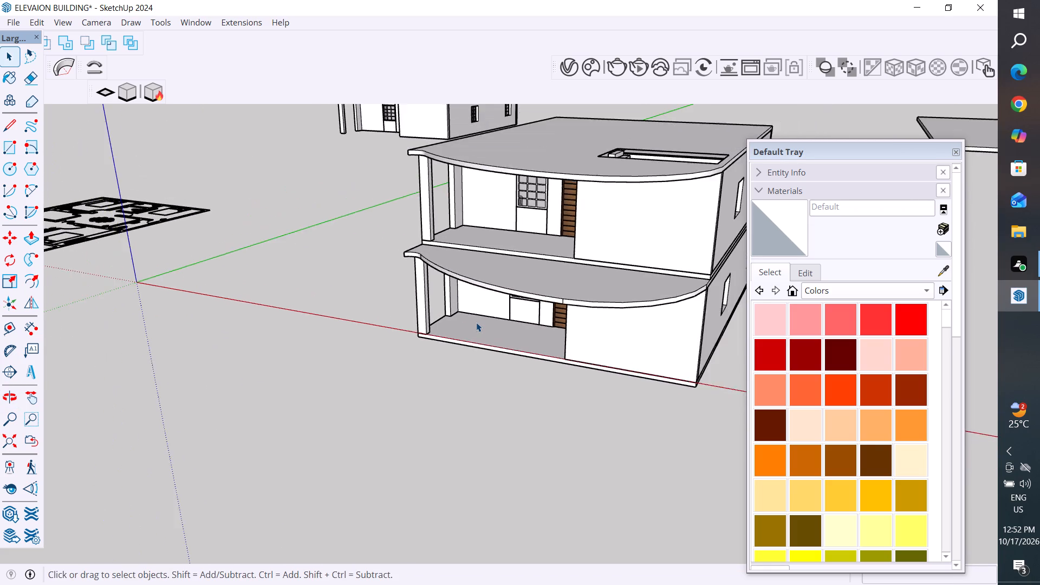
pyautogui.moveTo(476, 322); pyautogui.dragTo(498, 310, button='middle')
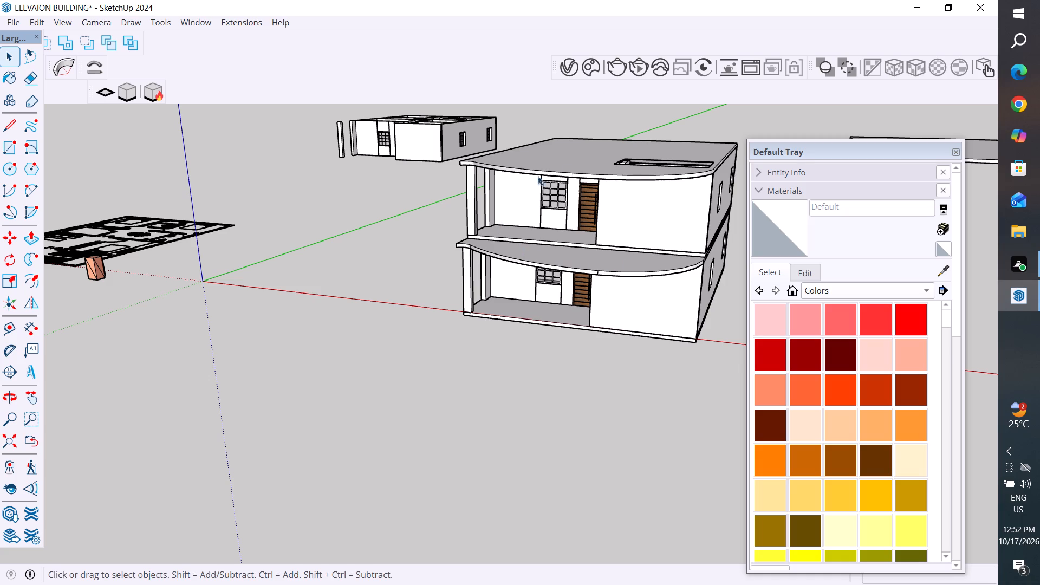
pyautogui.scroll(-4, 583, 253)
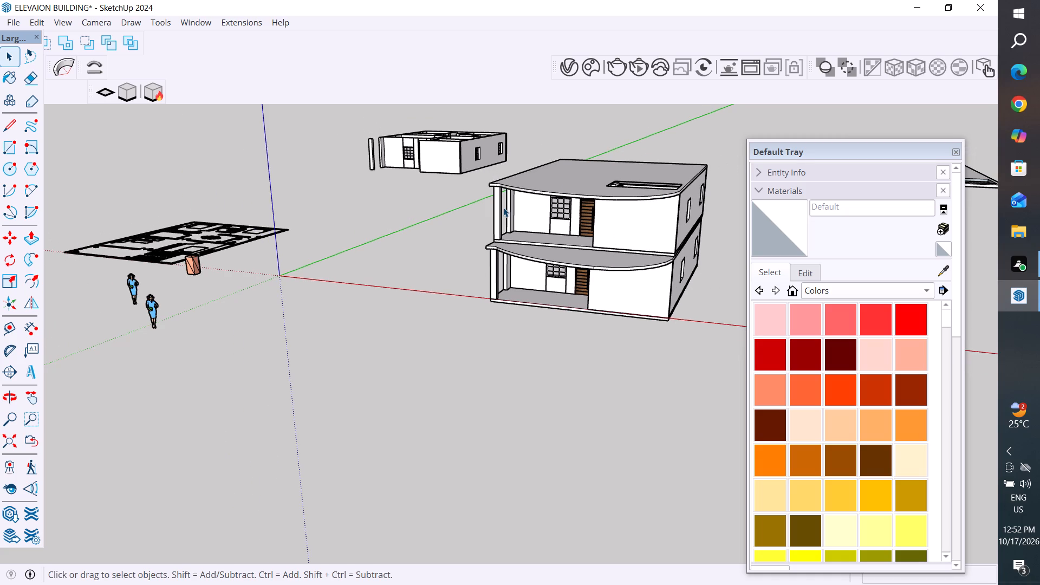
pyautogui.middleClick(662, 185)
pyautogui.scroll(-4, 372, 380)
pyautogui.moveTo(380, 383); pyautogui.dragTo(405, 382, button='middle')
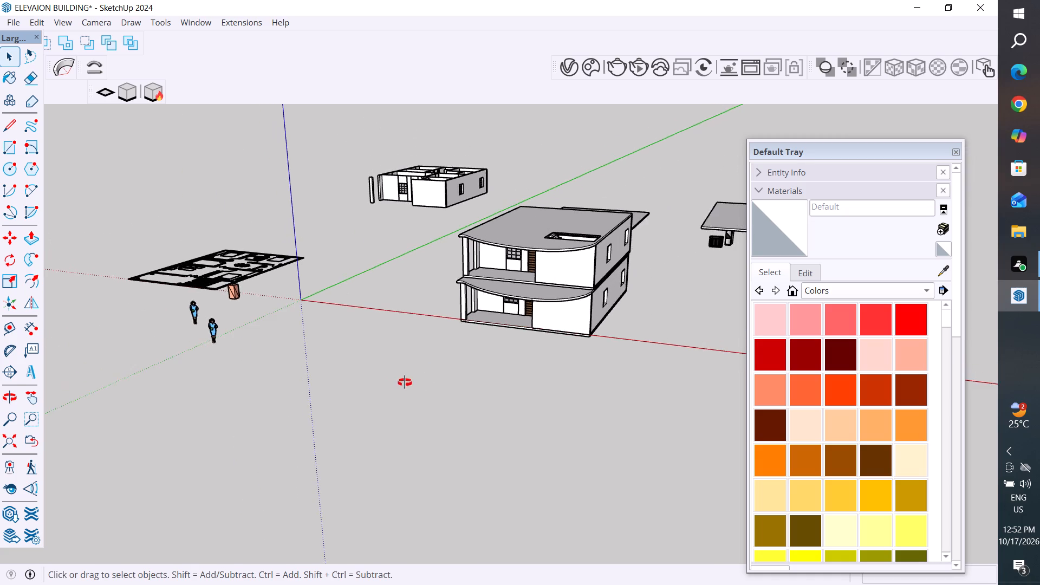
pyautogui.moveTo(405, 382); pyautogui.dragTo(442, 388, button='middle')
pyautogui.scroll(2, 595, 275)
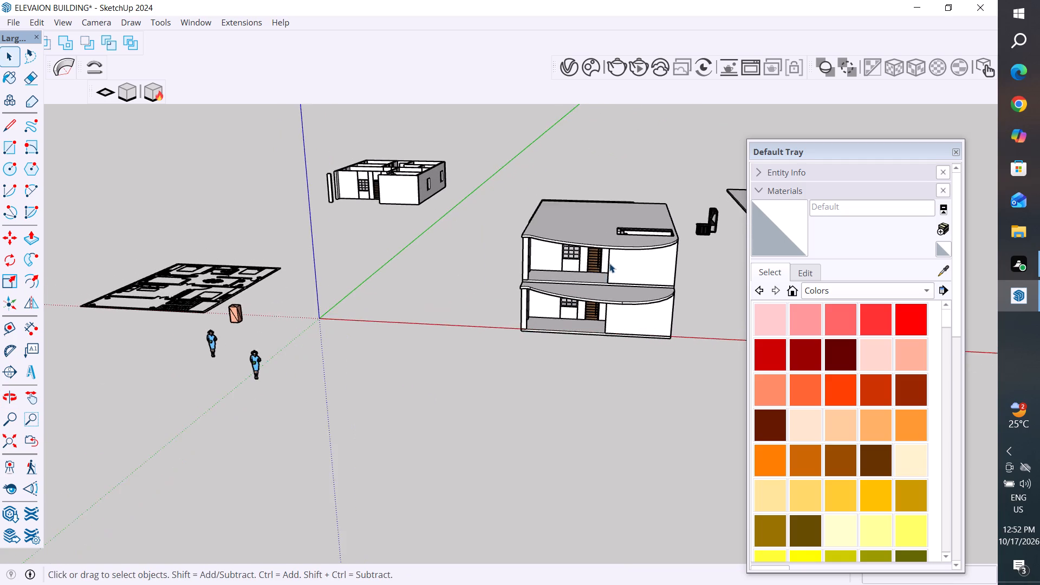
pyautogui.scroll(2, 609, 263)
pyautogui.moveTo(627, 254); pyautogui.dragTo(626, 291, button='middle')
pyautogui.scroll(4, 594, 438)
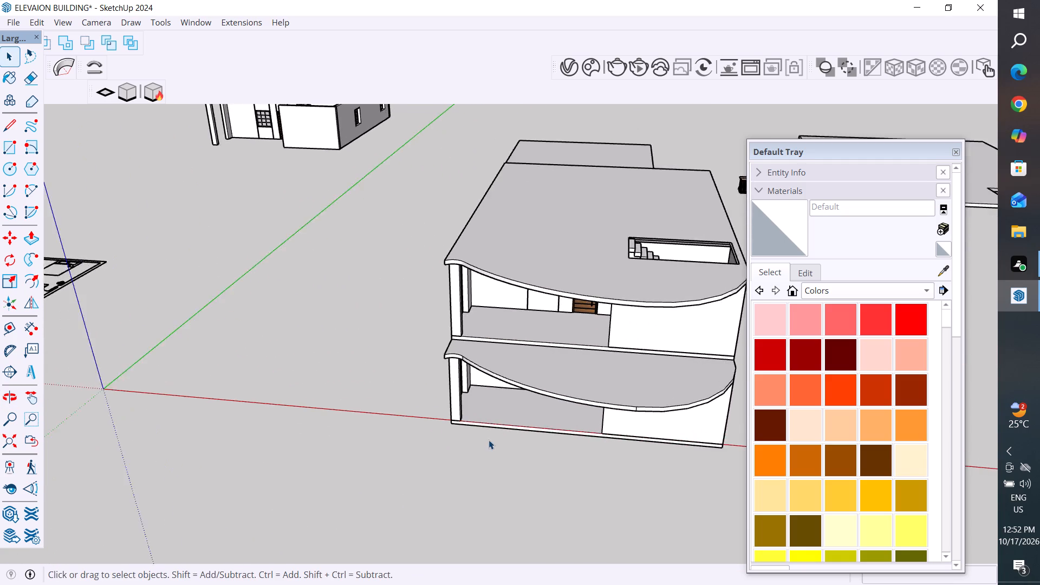
pyautogui.moveTo(489, 440); pyautogui.dragTo(523, 442, button='middle')
pyautogui.scroll(1, 522, 440)
pyautogui.scroll(-6, 327, 400)
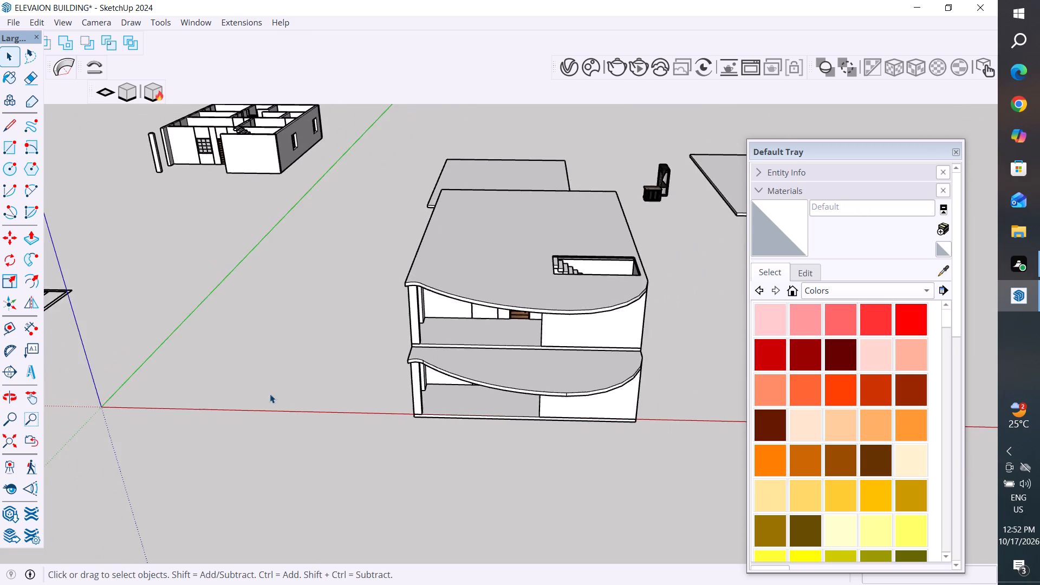
pyautogui.moveTo(216, 371); pyautogui.dragTo(405, 440, button='middle')
pyautogui.scroll(-7, 315, 357)
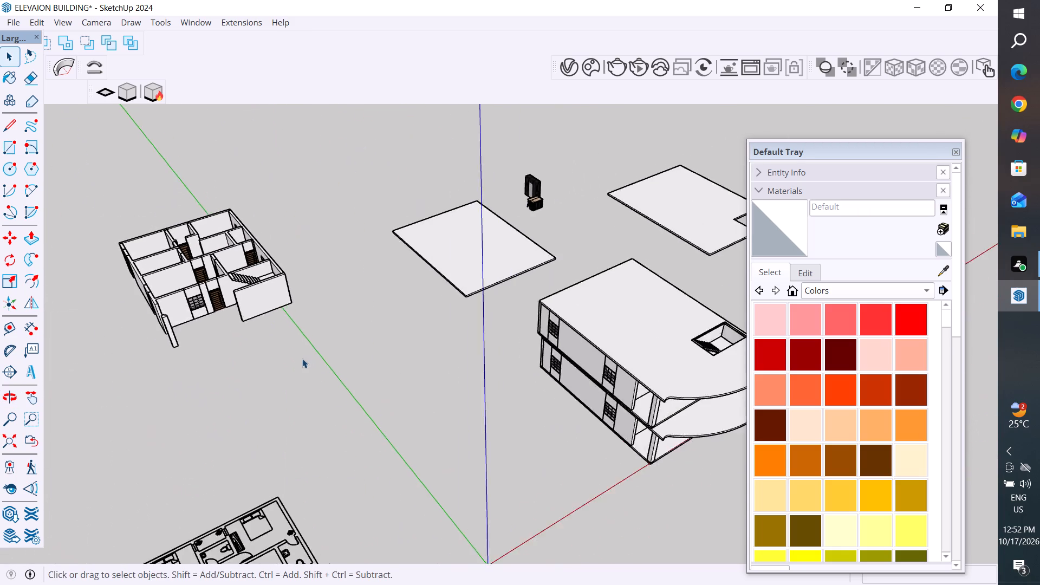
pyautogui.scroll(-6, 302, 359)
pyautogui.moveTo(318, 376); pyautogui.dragTo(373, 405, button='middle')
# Inside the ground storey's floor slab group, move the slab's front edge face outward about 11' 2" along the green axis, and close the slab group.
pyautogui.scroll(1, 564, 465)
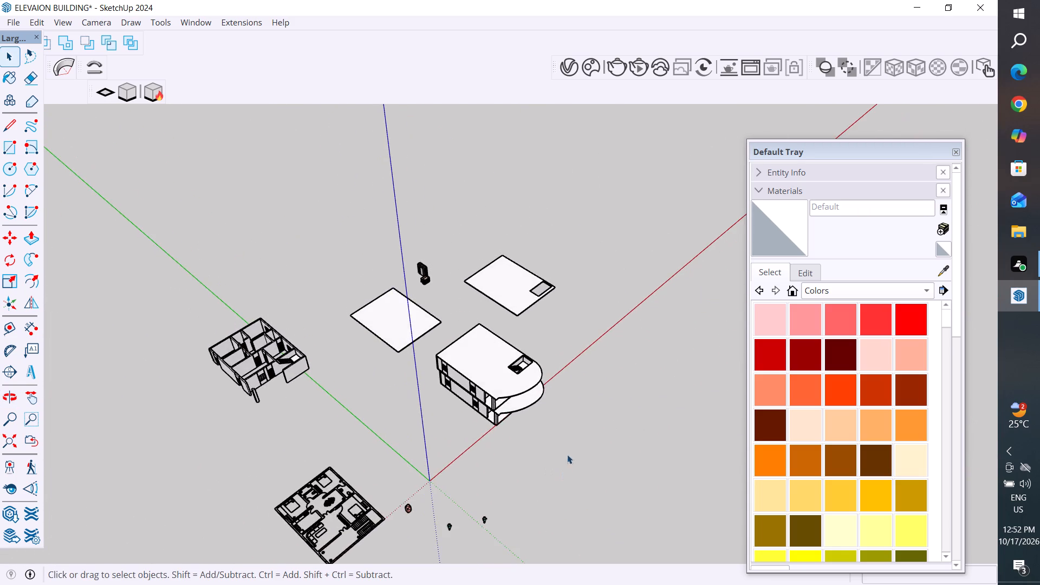
pyautogui.scroll(10, 567, 454)
pyautogui.moveTo(551, 344); pyautogui.dragTo(534, 270, button='middle')
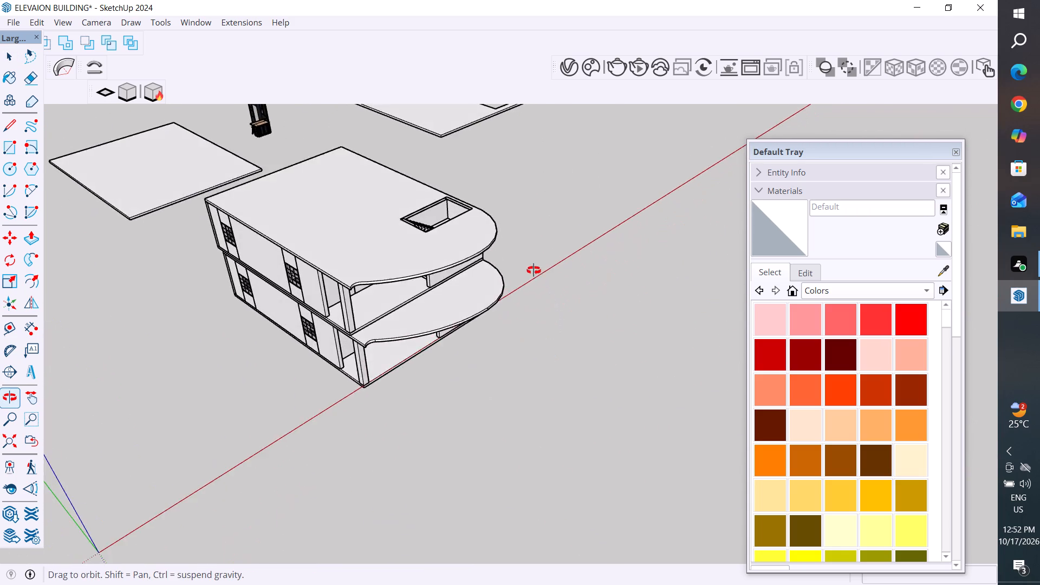
pyautogui.moveTo(534, 270); pyautogui.dragTo(516, 257, button='middle')
pyautogui.scroll(9, 441, 282)
pyautogui.moveTo(406, 278); pyautogui.dragTo(467, 279, button='middle')
pyautogui.scroll(4, 275, 344)
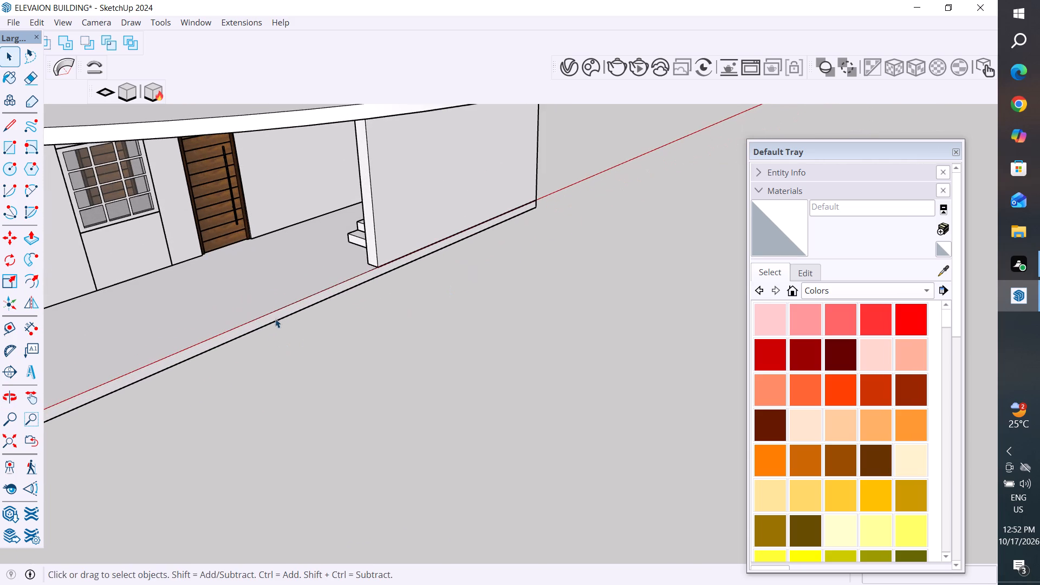
pyautogui.doubleClick(283, 313)
pyautogui.click(283, 313)
pyautogui.tripleClick(283, 313)
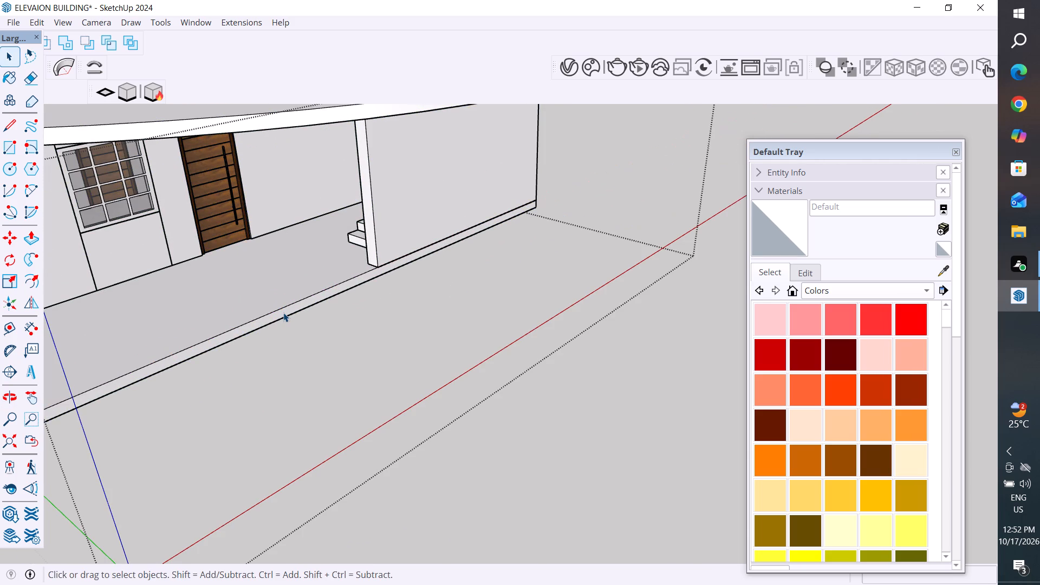
pyautogui.click(283, 313)
pyautogui.click(283, 313)
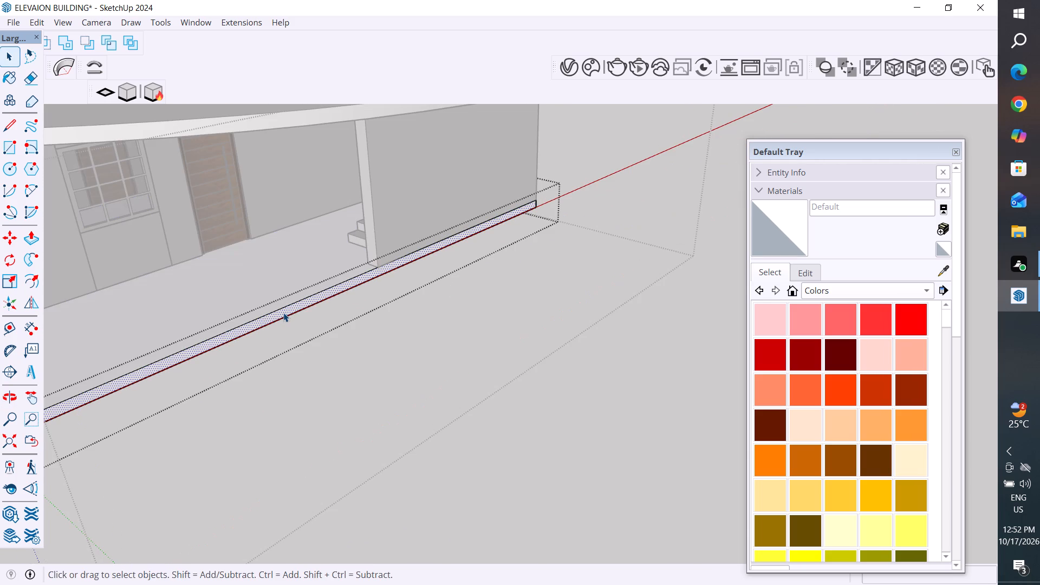
pyautogui.scroll(-11, 523, 294)
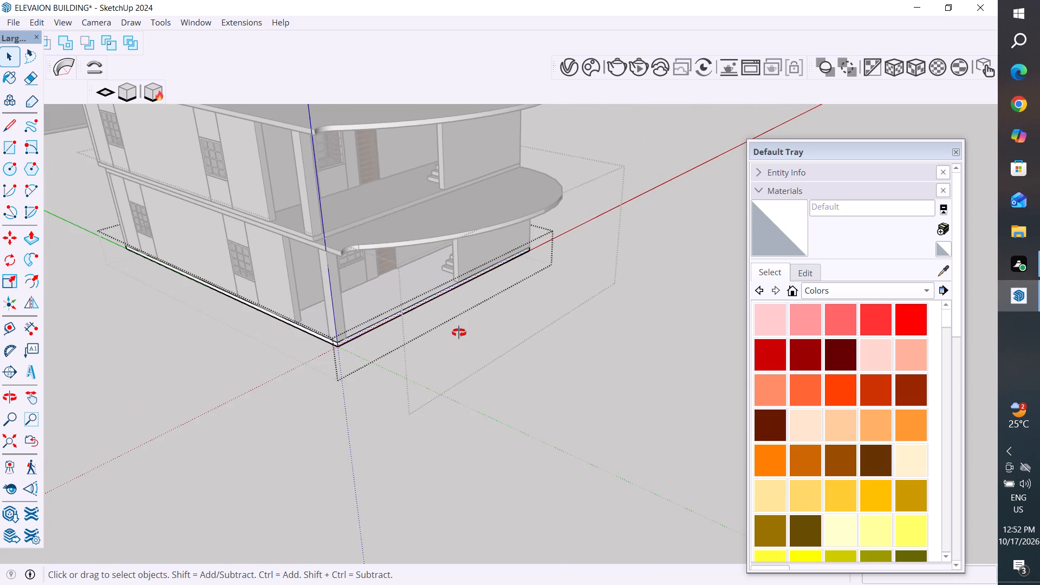
pyautogui.moveTo(459, 332); pyautogui.dragTo(480, 335, button='middle')
pyautogui.press('m')
pyautogui.scroll(4, 382, 373)
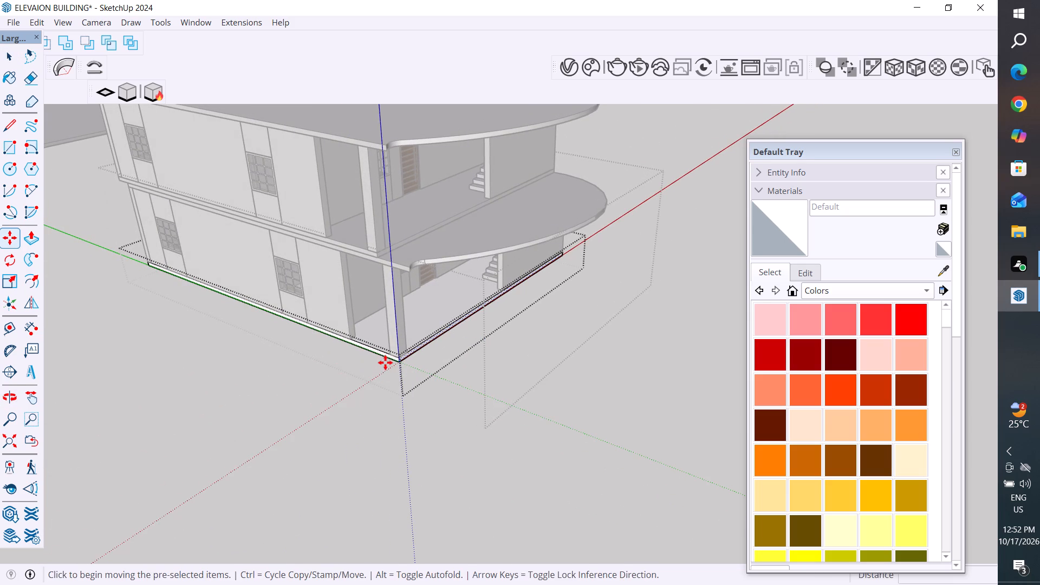
pyautogui.scroll(10, 385, 362)
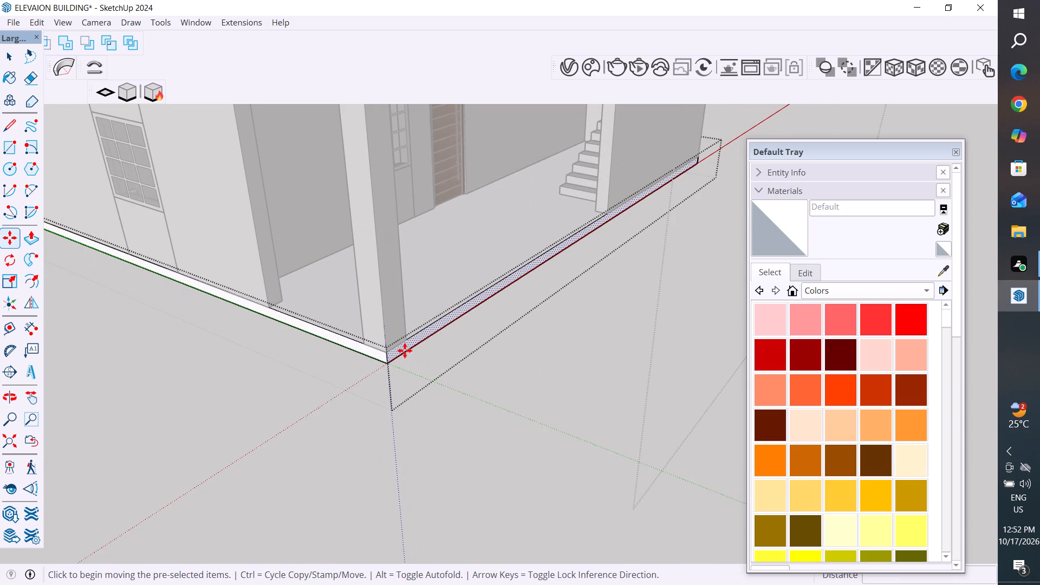
pyautogui.click(405, 350)
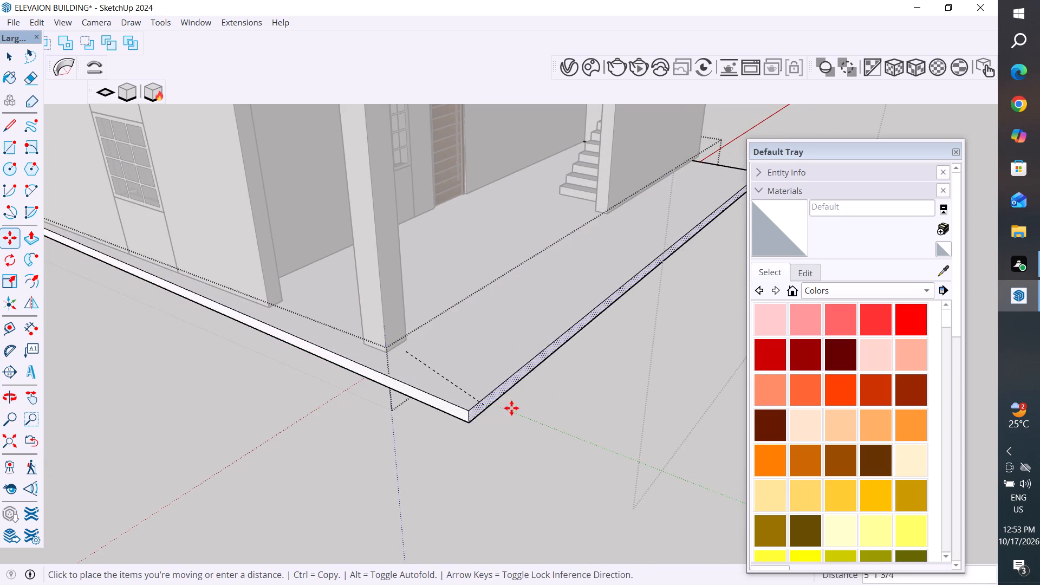
pyautogui.scroll(-8, 597, 428)
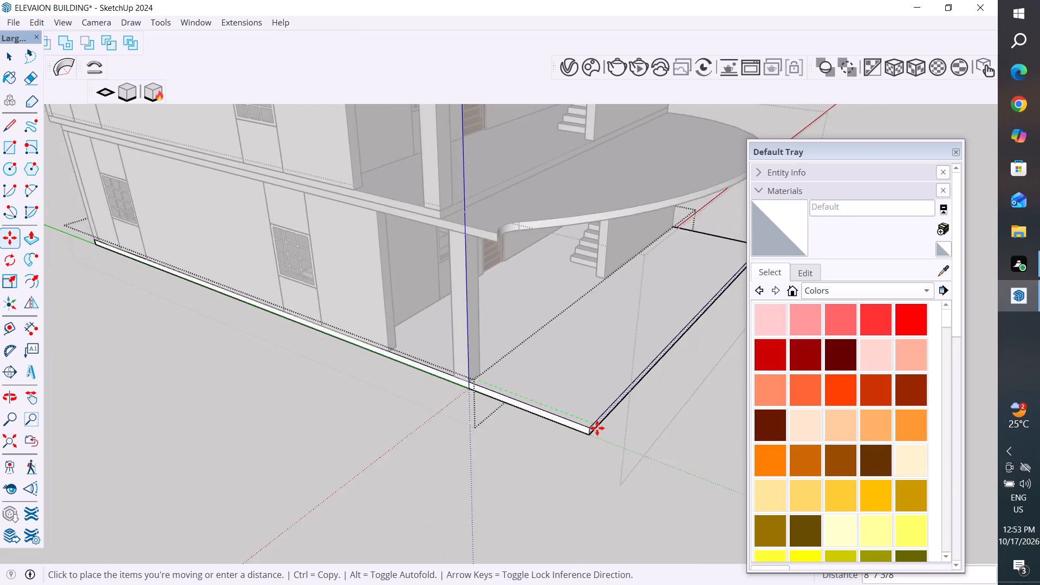
pyautogui.scroll(-2, 597, 428)
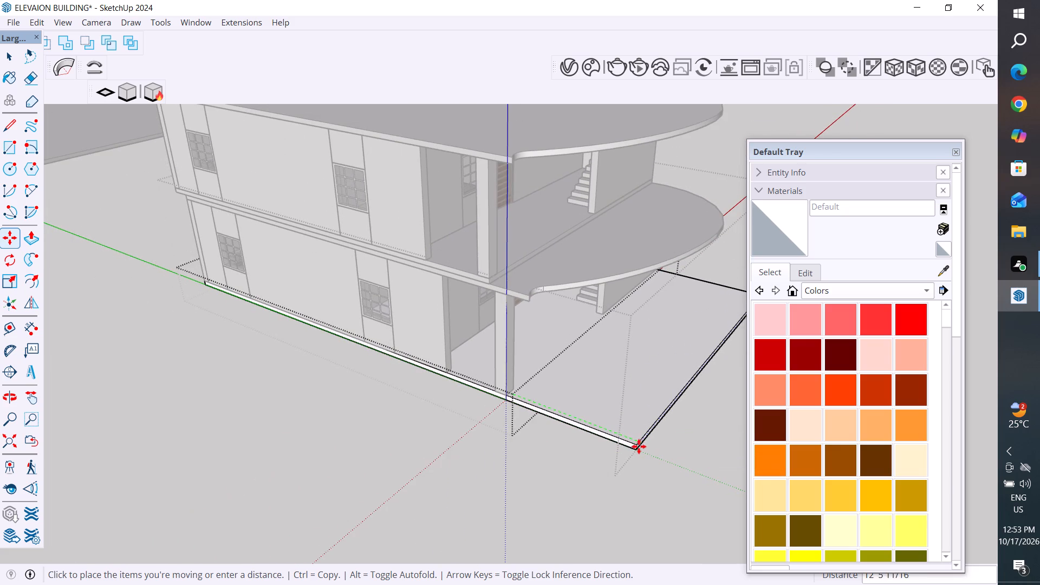
pyautogui.click(625, 437)
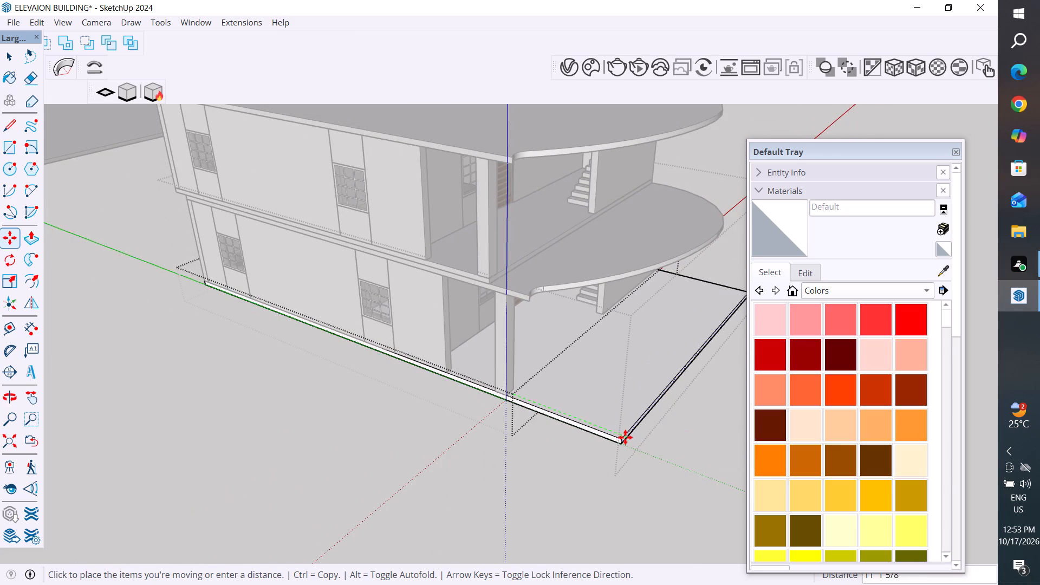
pyautogui.click(17, 58)
pyautogui.click(335, 407)
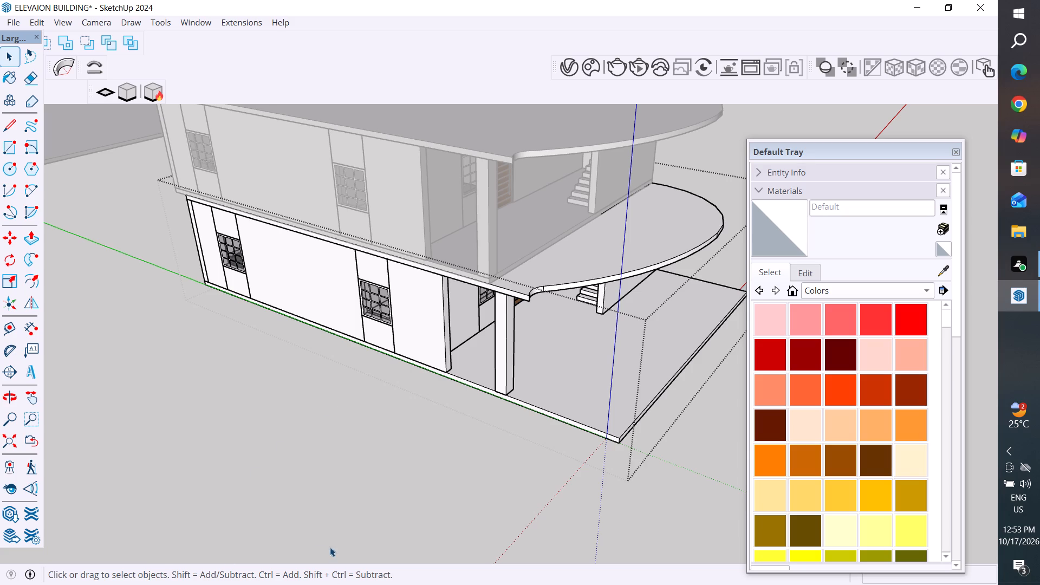
# Close the ground storey group and examine the extended ground slab and the porches in front of the building.
pyautogui.scroll(-7, 307, 503)
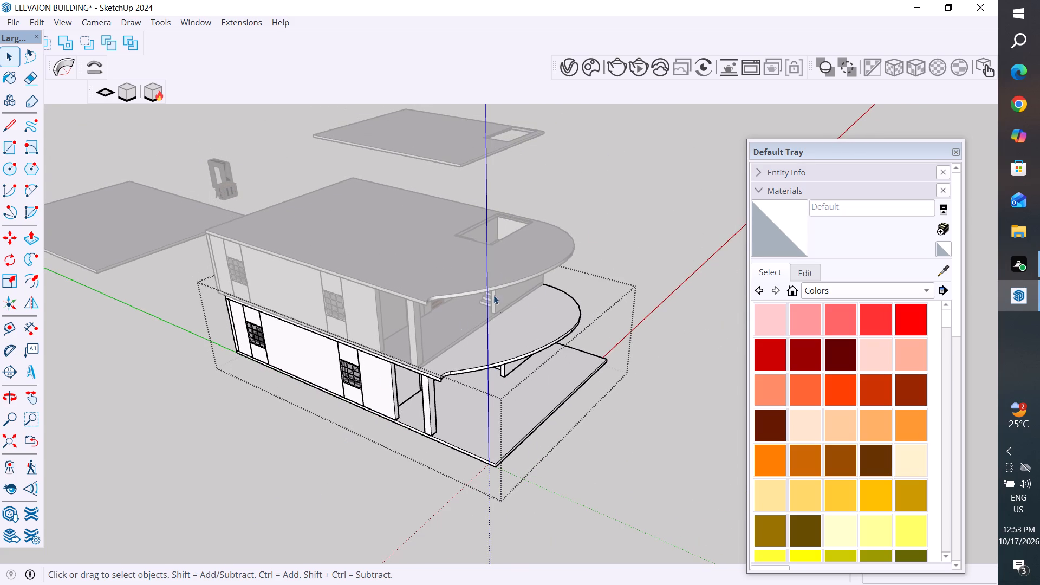
pyautogui.click(603, 207)
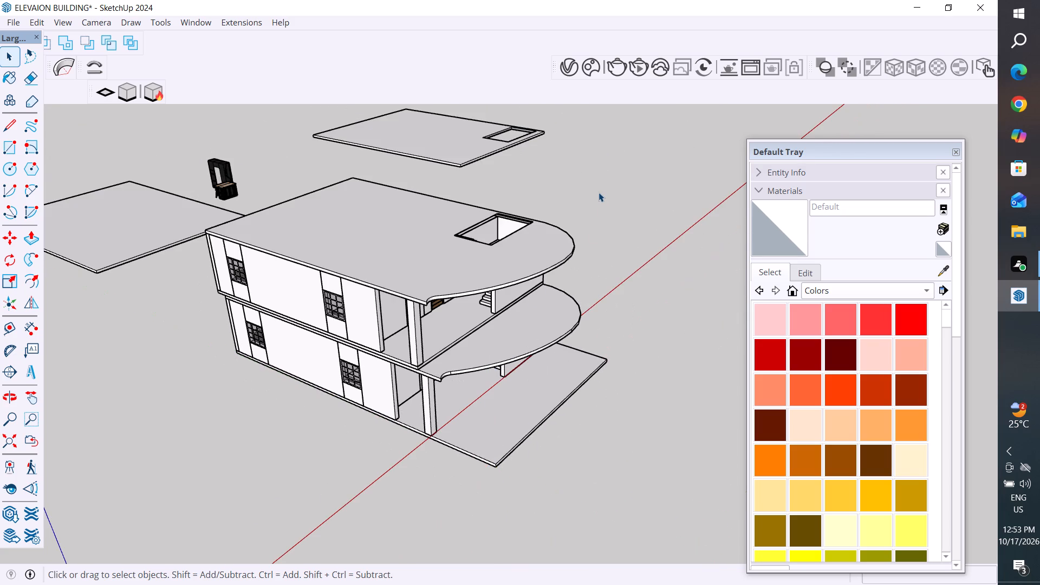
pyautogui.scroll(1, 595, 186)
pyautogui.moveTo(595, 186); pyautogui.dragTo(601, 148, button='middle')
pyautogui.scroll(1, 575, 377)
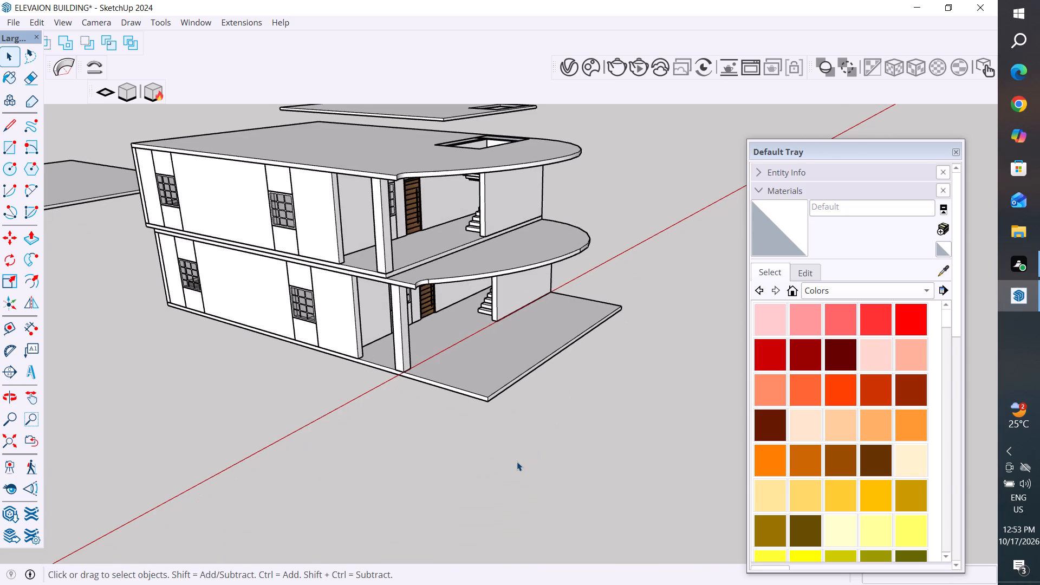
pyautogui.scroll(-4, 517, 463)
pyautogui.scroll(2, 557, 194)
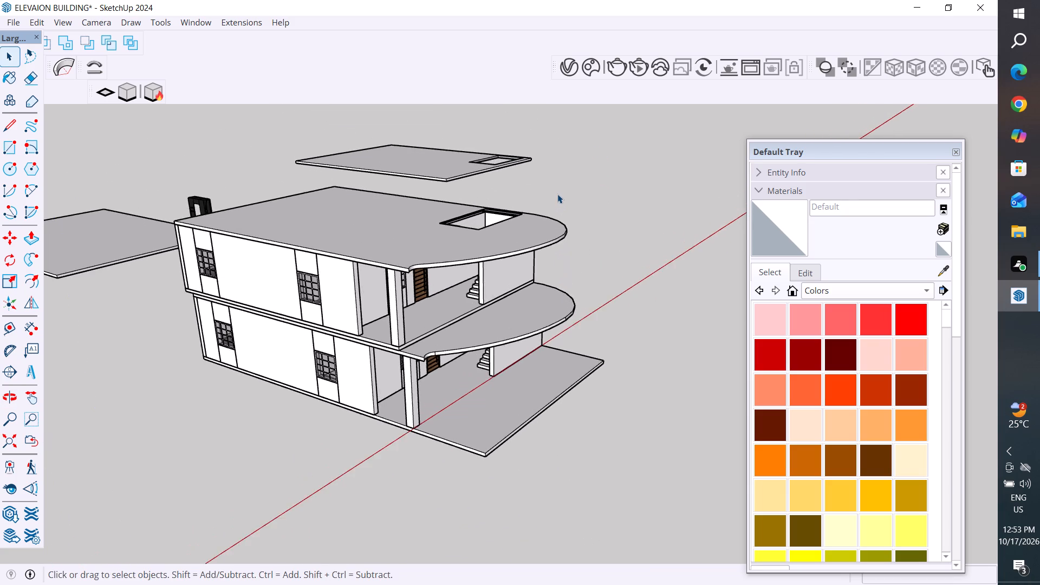
pyautogui.scroll(1, 557, 194)
pyautogui.scroll(-2, 557, 194)
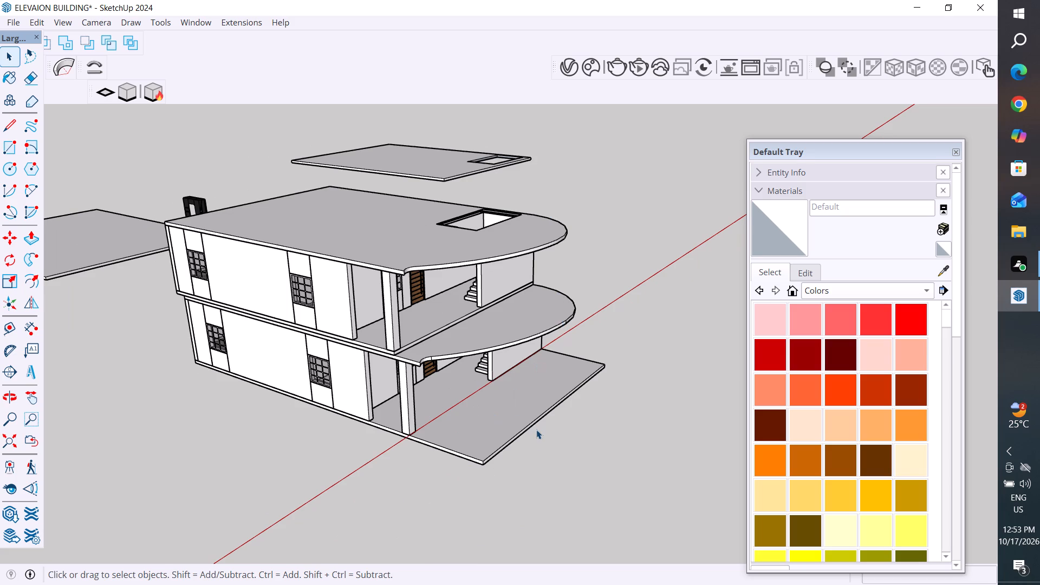
pyautogui.scroll(9, 529, 432)
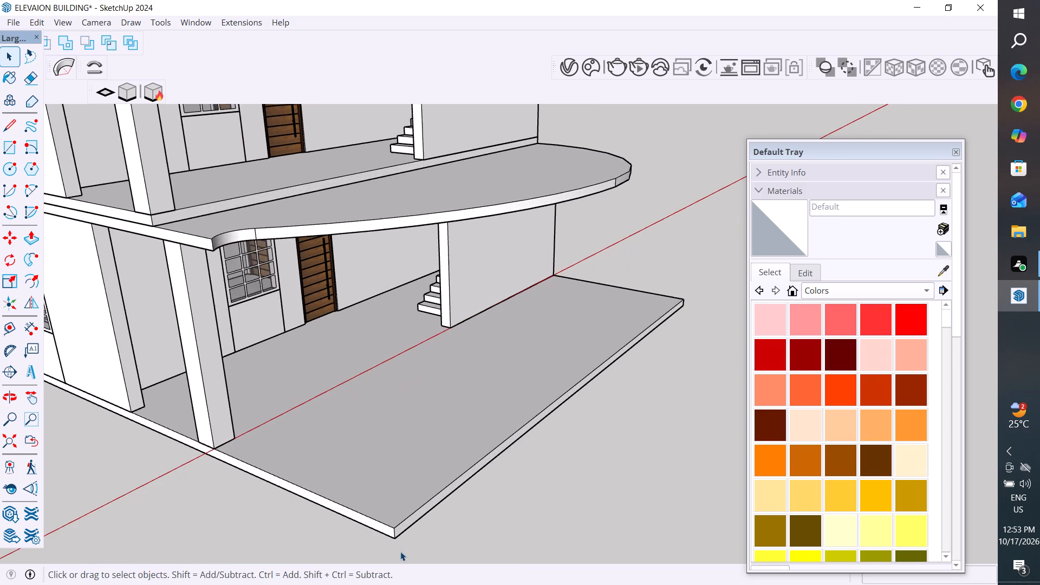
# Inside the ground storey's floor slab group, push the slab's front edge face back toward the building about 4' 7", and close the groups.
pyautogui.scroll(5, 400, 551)
pyautogui.click(414, 520)
pyautogui.click(414, 520)
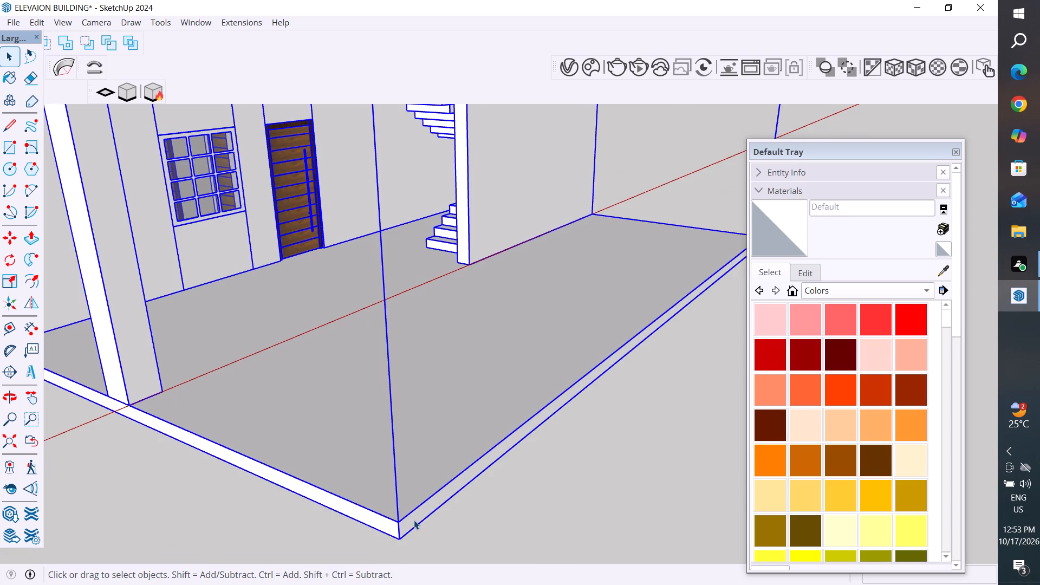
pyautogui.tripleClick(414, 520)
pyautogui.doubleClick(414, 520)
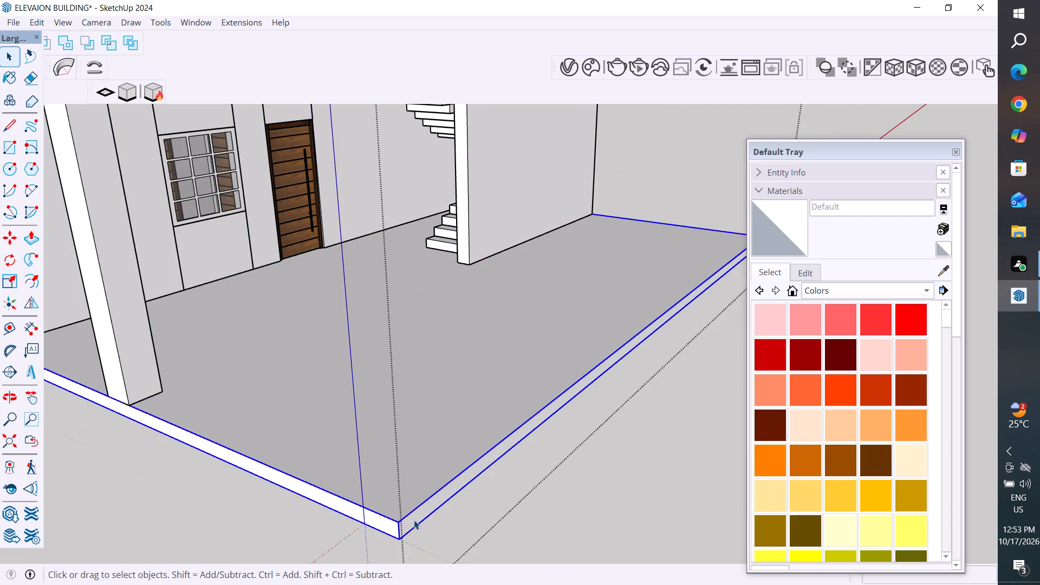
pyautogui.tripleClick(421, 513)
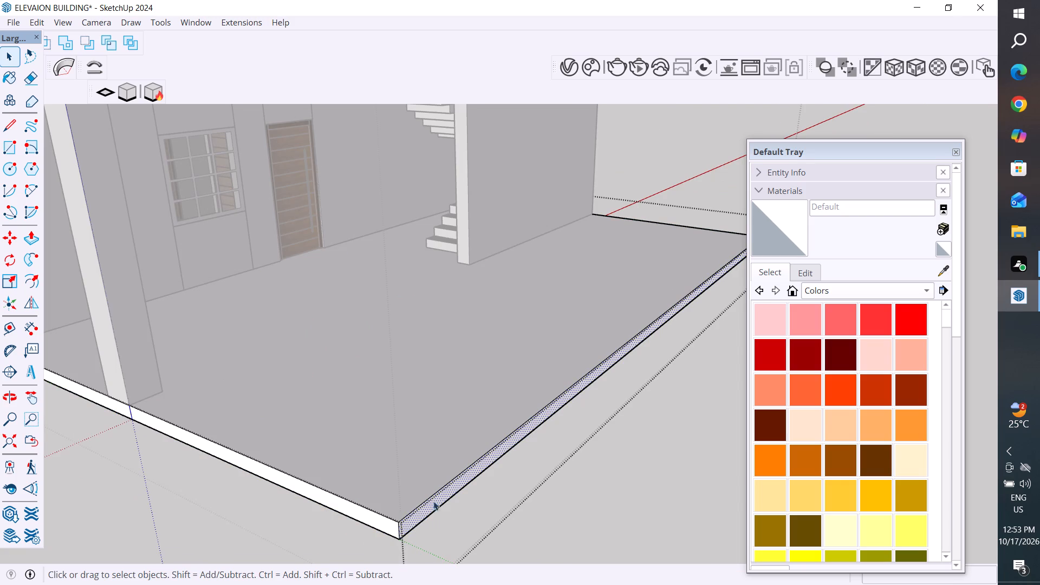
pyautogui.click(36, 241)
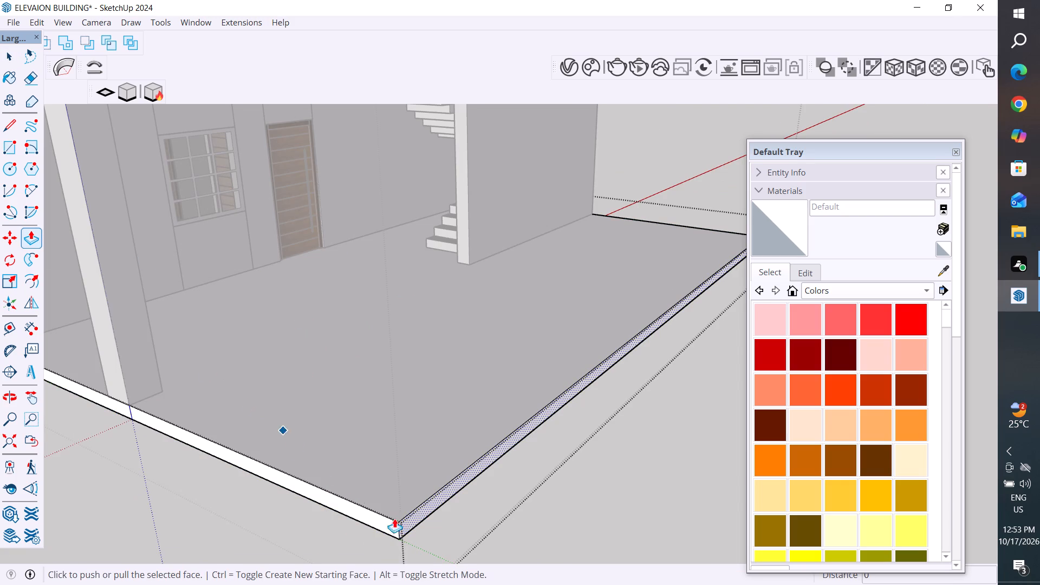
pyautogui.click(426, 512)
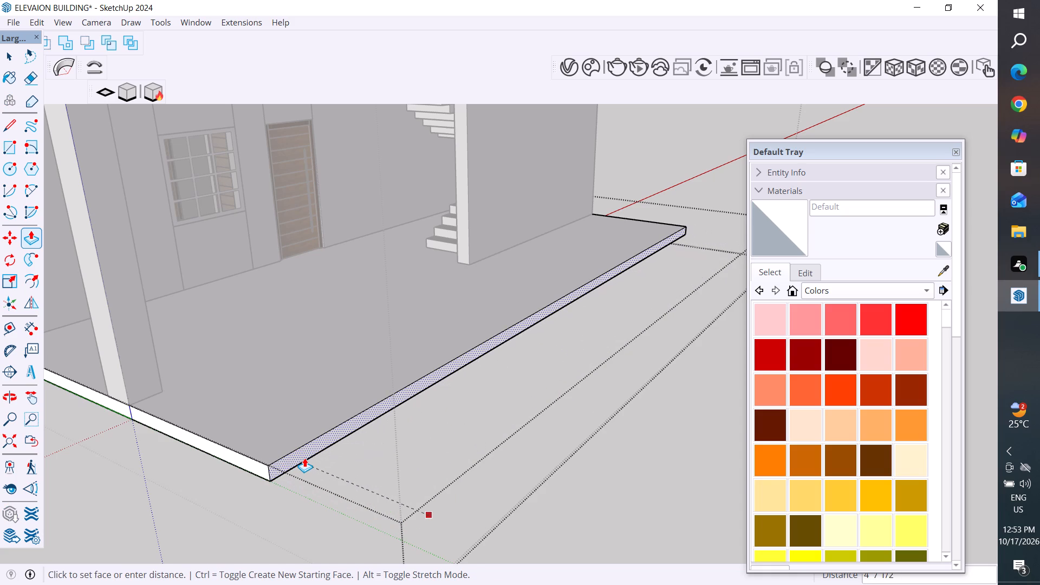
pyautogui.click(304, 458)
pyautogui.click(8, 61)
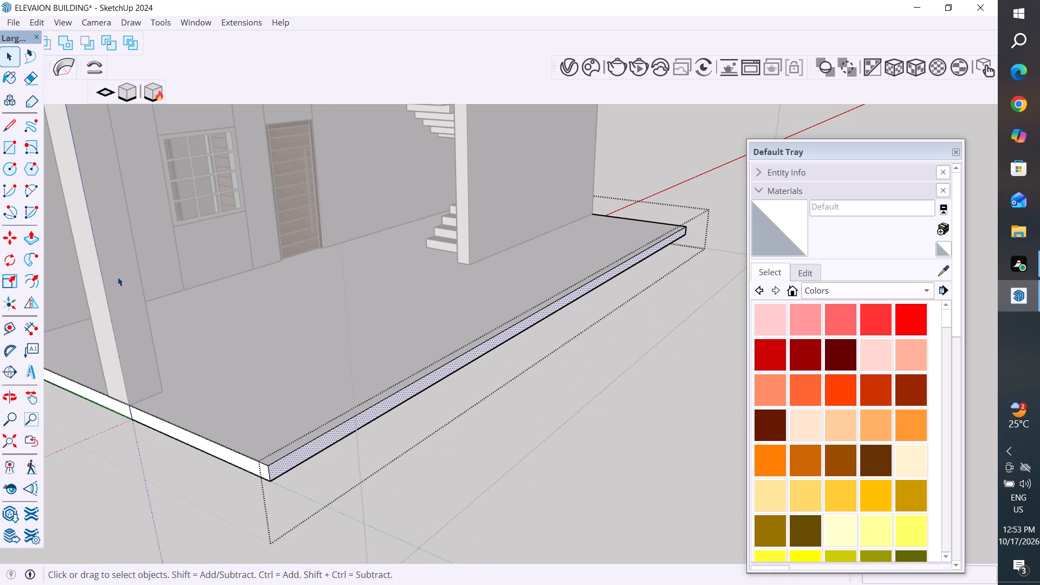
pyautogui.click(469, 491)
pyautogui.scroll(-4, 380, 424)
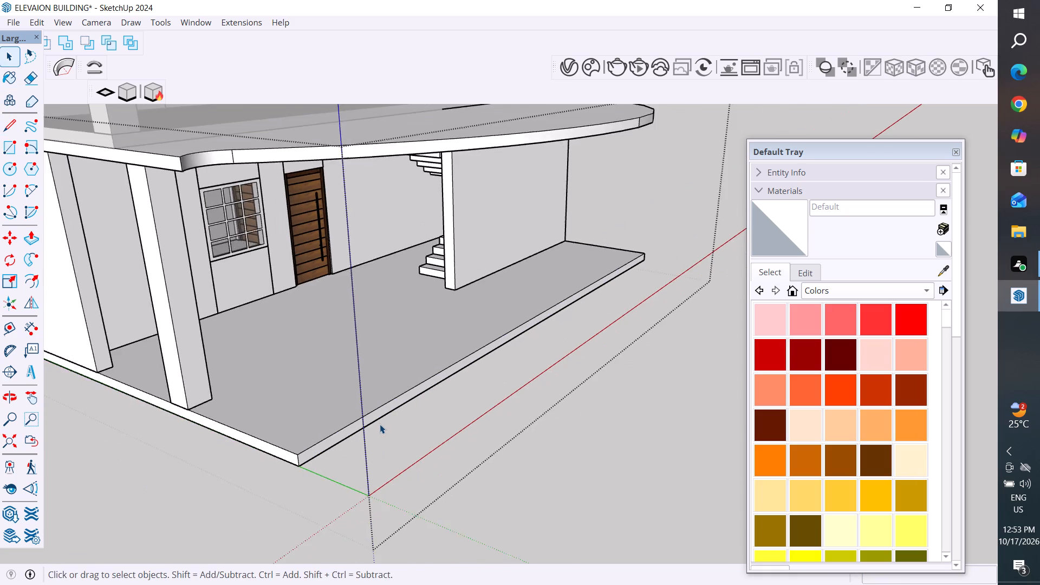
pyautogui.scroll(-11, 380, 424)
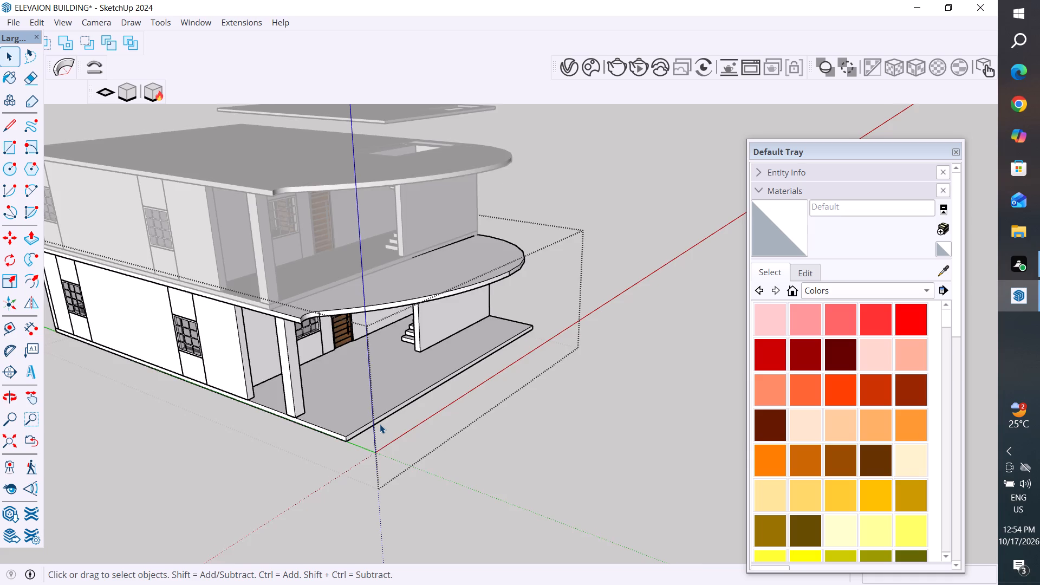
pyautogui.scroll(-1, 380, 424)
pyautogui.click(502, 324)
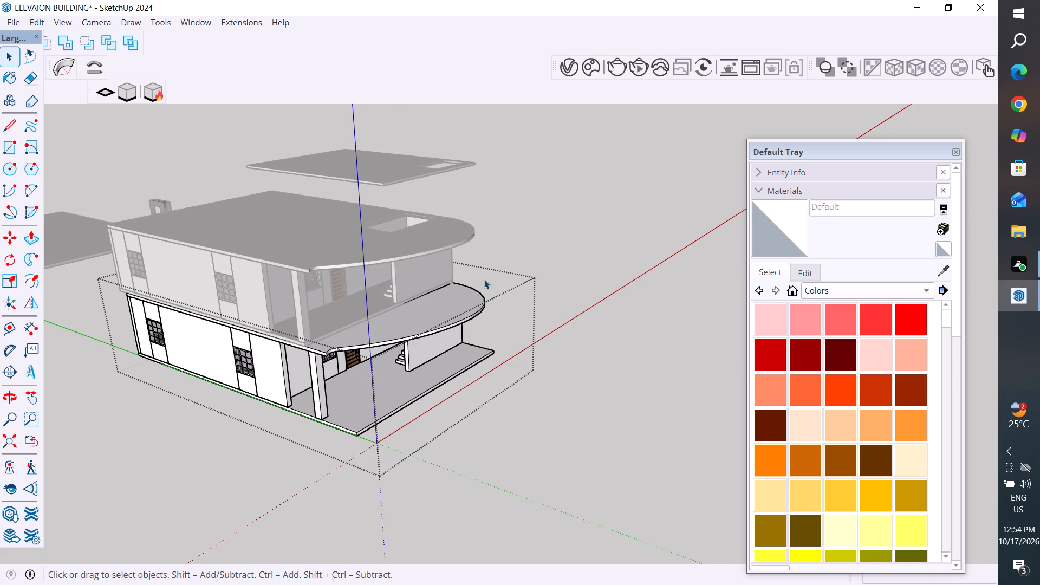
pyautogui.click(500, 209)
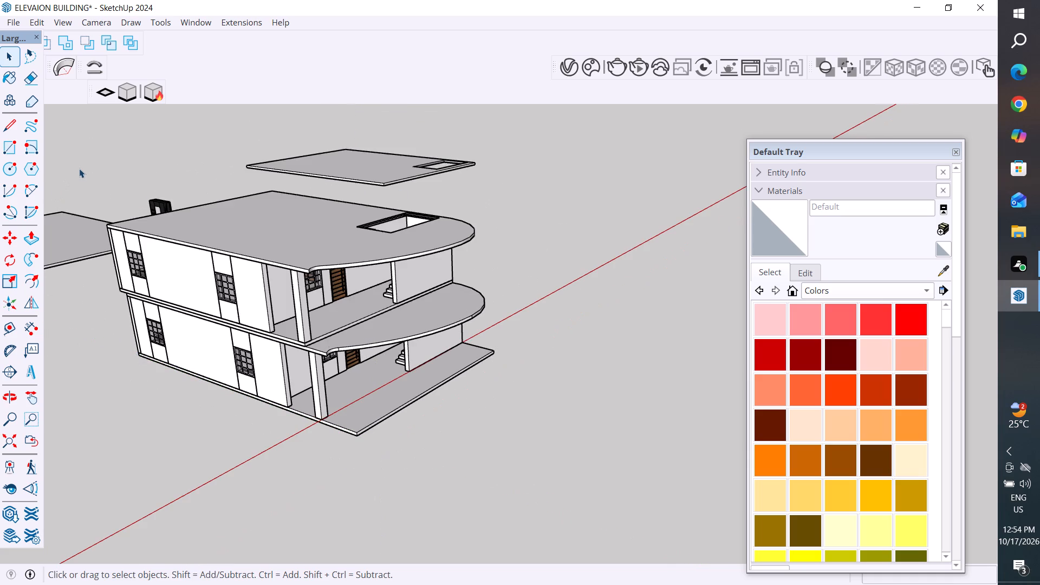
# Examine the two-storey building from the front, above and its windowed side, down to the joint between the storeys at the rear.
pyautogui.click(79, 168)
pyautogui.scroll(3, 368, 194)
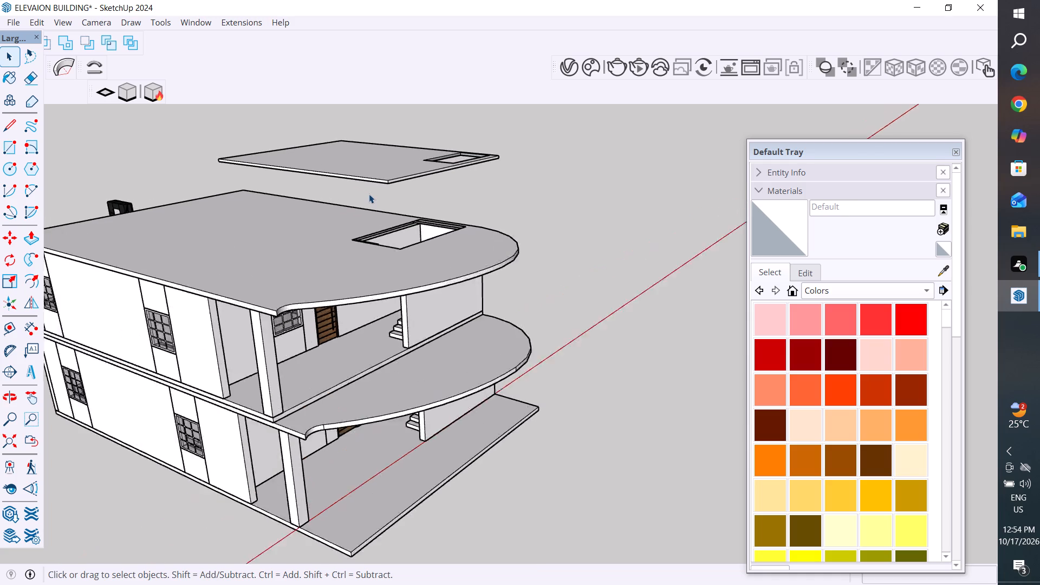
pyautogui.moveTo(420, 239); pyautogui.dragTo(370, 255, button='middle')
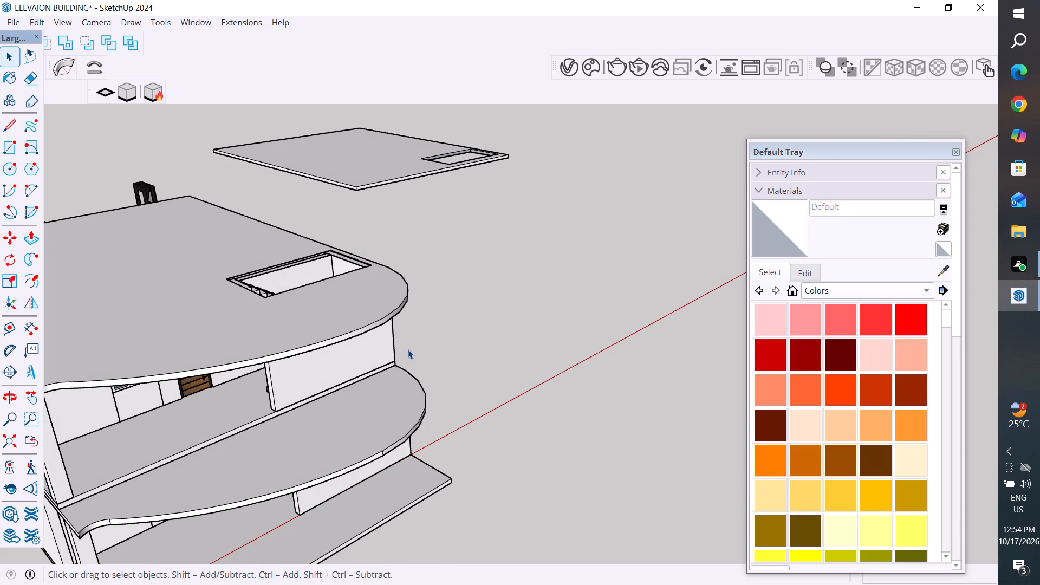
pyautogui.scroll(-6, 411, 350)
pyautogui.scroll(5, 343, 433)
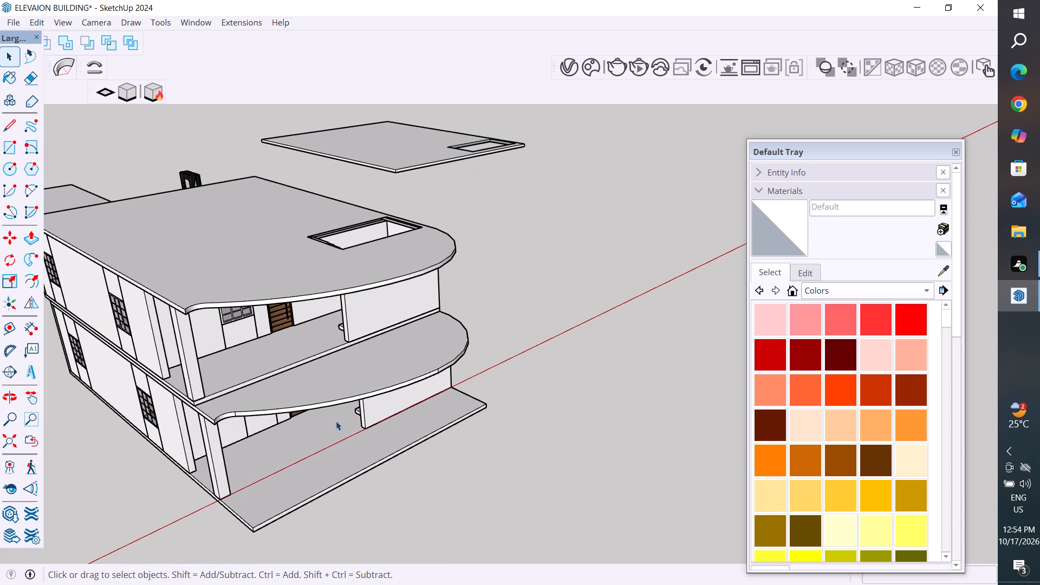
pyautogui.moveTo(335, 420); pyautogui.dragTo(424, 402, button='middle')
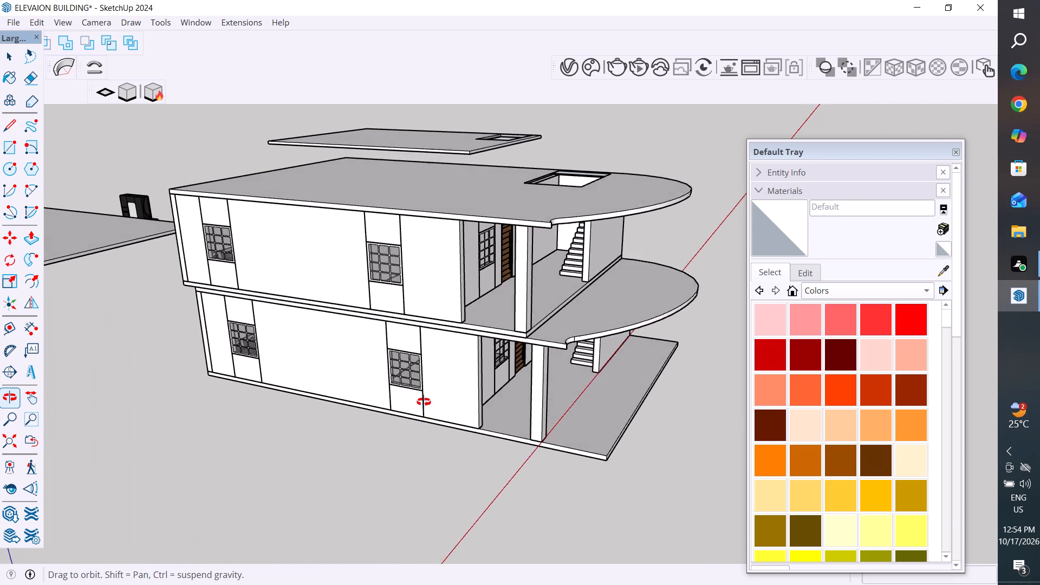
pyautogui.moveTo(424, 402); pyautogui.dragTo(437, 416, button='middle')
pyautogui.scroll(-1, 242, 397)
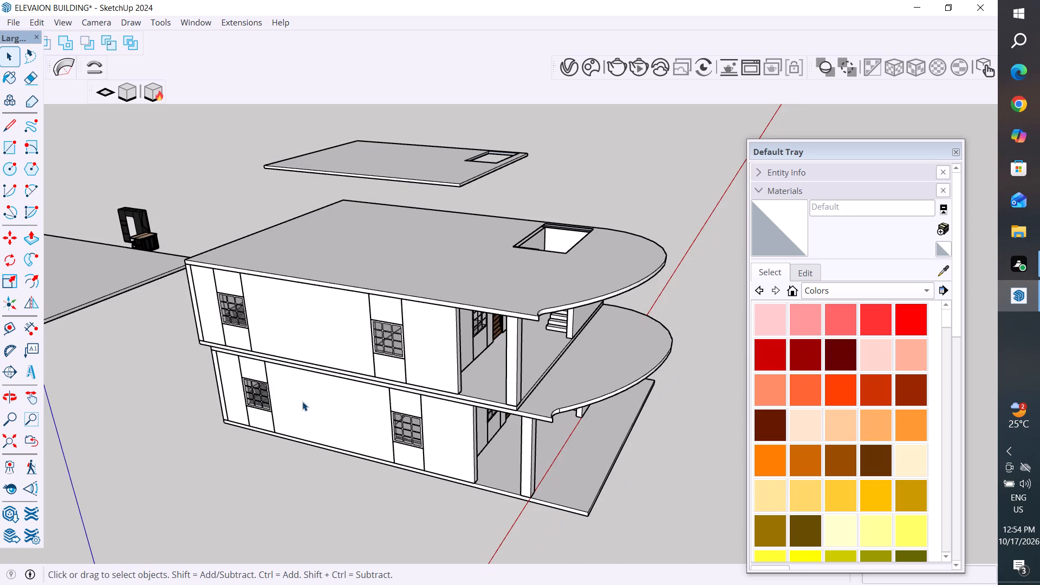
pyautogui.moveTo(282, 395); pyautogui.dragTo(334, 386, button='middle')
pyautogui.scroll(1, 334, 386)
pyautogui.scroll(-5, 303, 401)
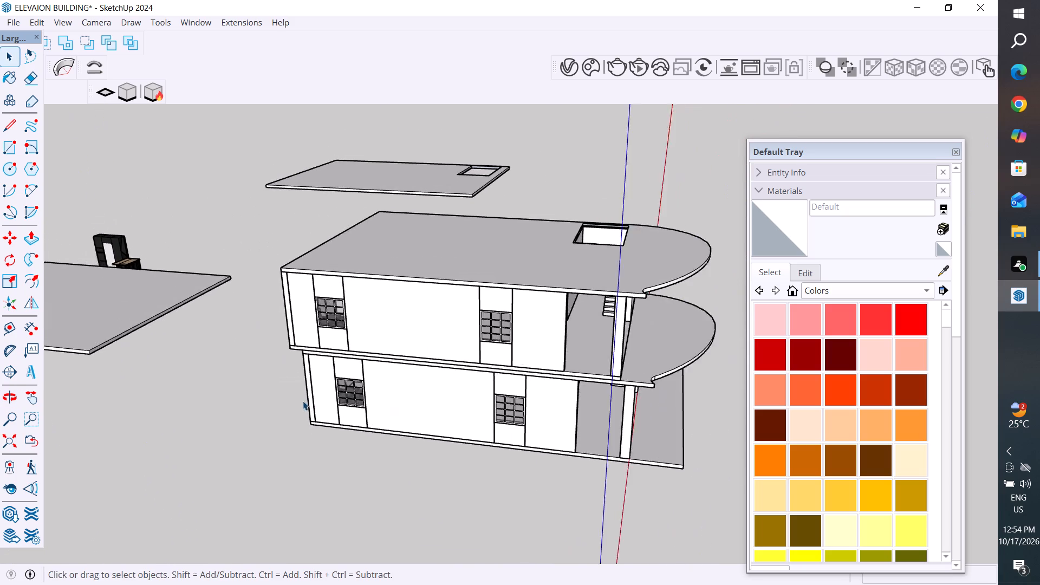
pyautogui.scroll(-3, 279, 417)
pyautogui.moveTo(278, 418); pyautogui.dragTo(371, 435, button='middle')
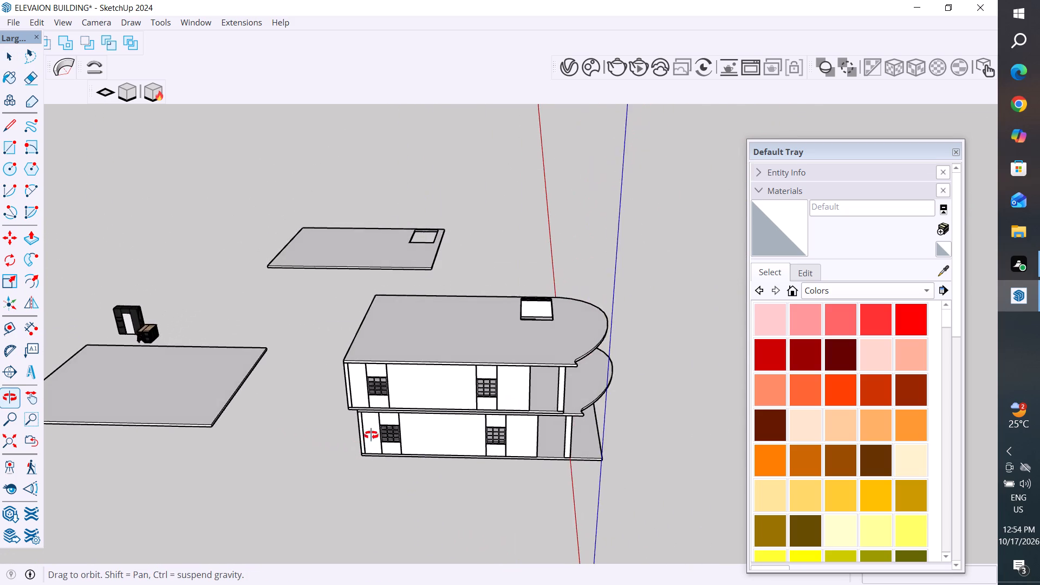
pyautogui.moveTo(371, 435); pyautogui.dragTo(372, 434, button='middle')
pyautogui.scroll(-7, 301, 424)
pyautogui.moveTo(310, 433); pyautogui.dragTo(420, 422, button='middle')
pyautogui.scroll(9, 506, 408)
pyautogui.moveTo(506, 401); pyautogui.dragTo(504, 379, button='middle')
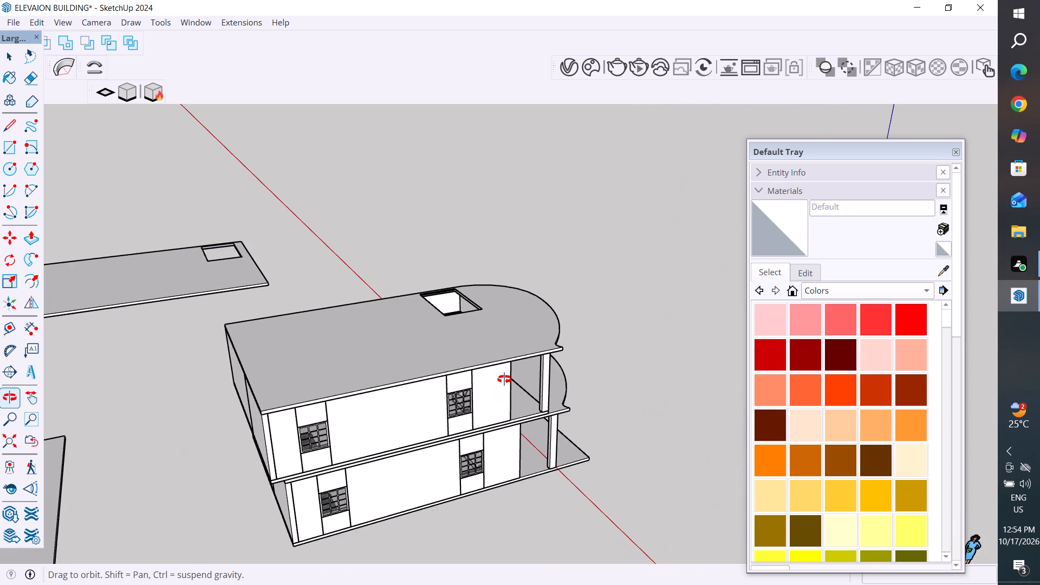
pyautogui.moveTo(504, 379); pyautogui.dragTo(504, 298, button='middle')
pyautogui.scroll(4, 308, 385)
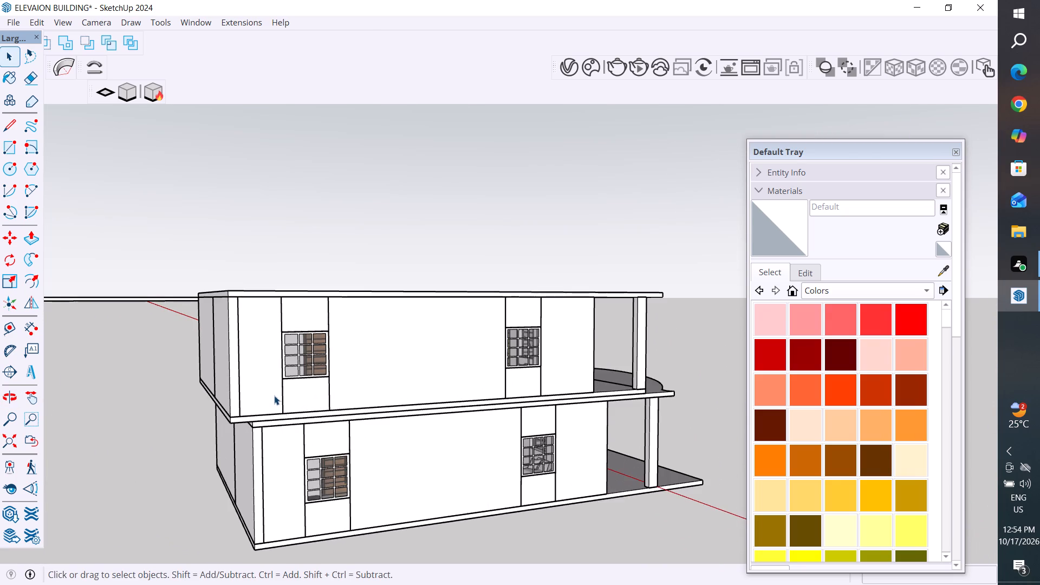
# Move the upper storey group about 1' 10" by its bottom rear corner onto the matching top corner of the ground storey.
pyautogui.click(271, 392)
pyautogui.scroll(4, 263, 426)
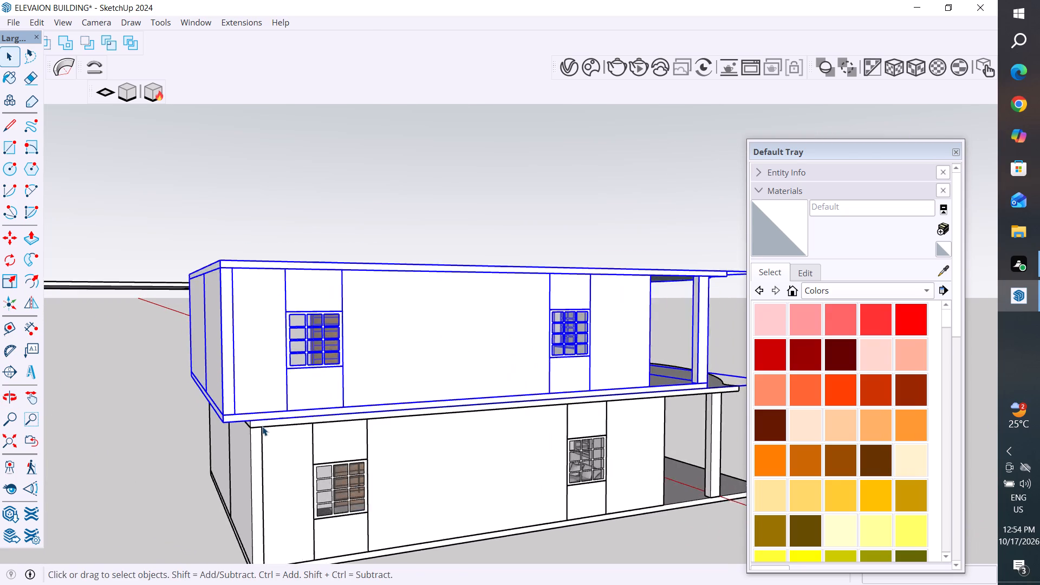
pyautogui.scroll(4, 262, 426)
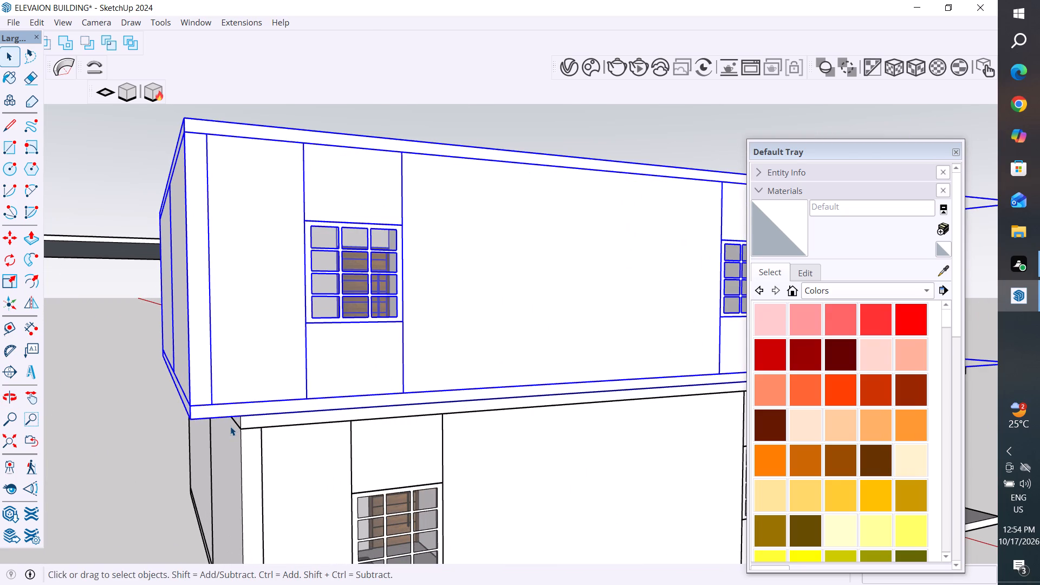
pyautogui.press('m')
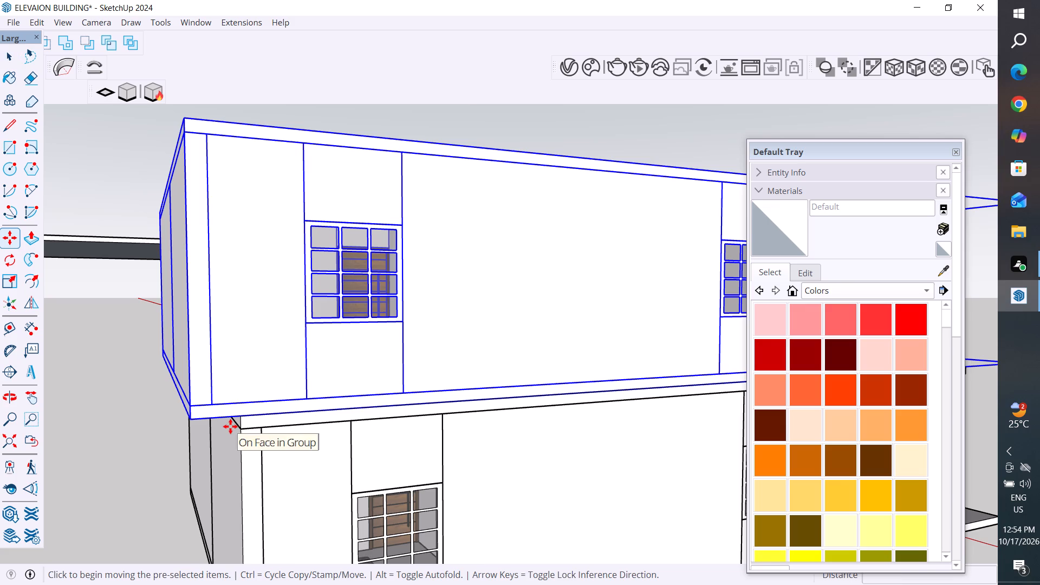
pyautogui.click(187, 421)
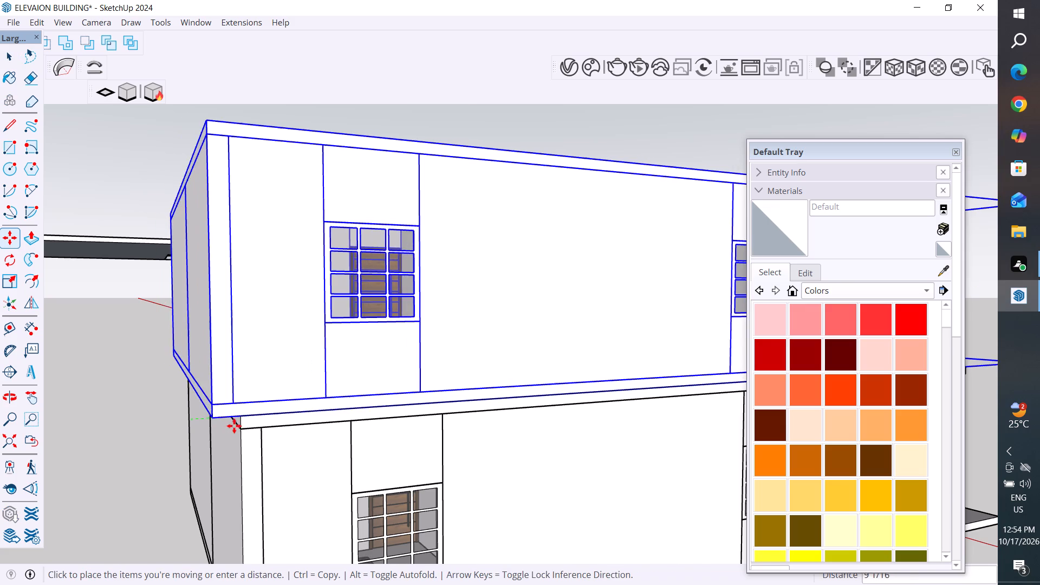
pyautogui.click(245, 430)
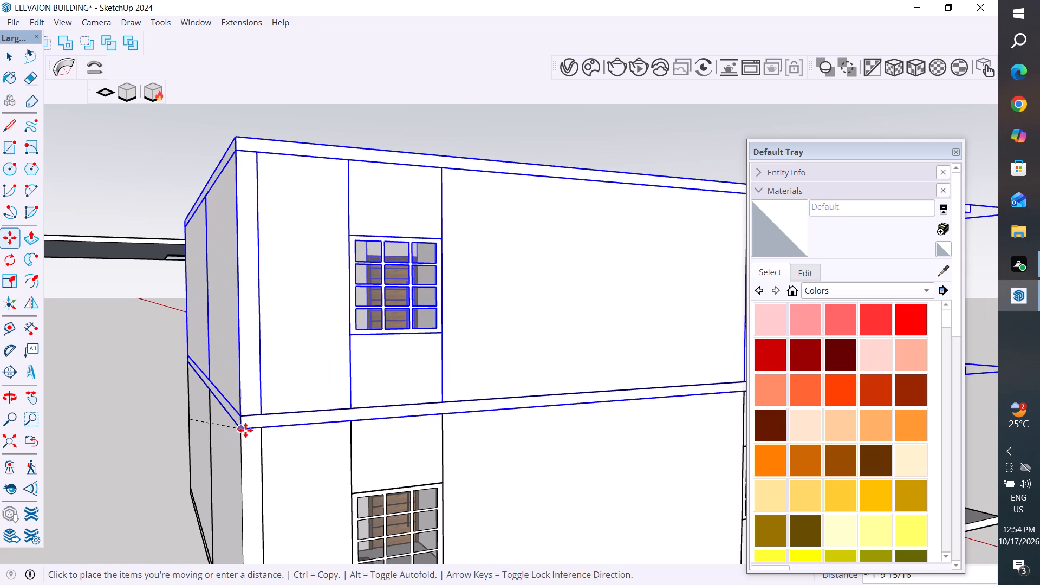
pyautogui.scroll(-5, 118, 416)
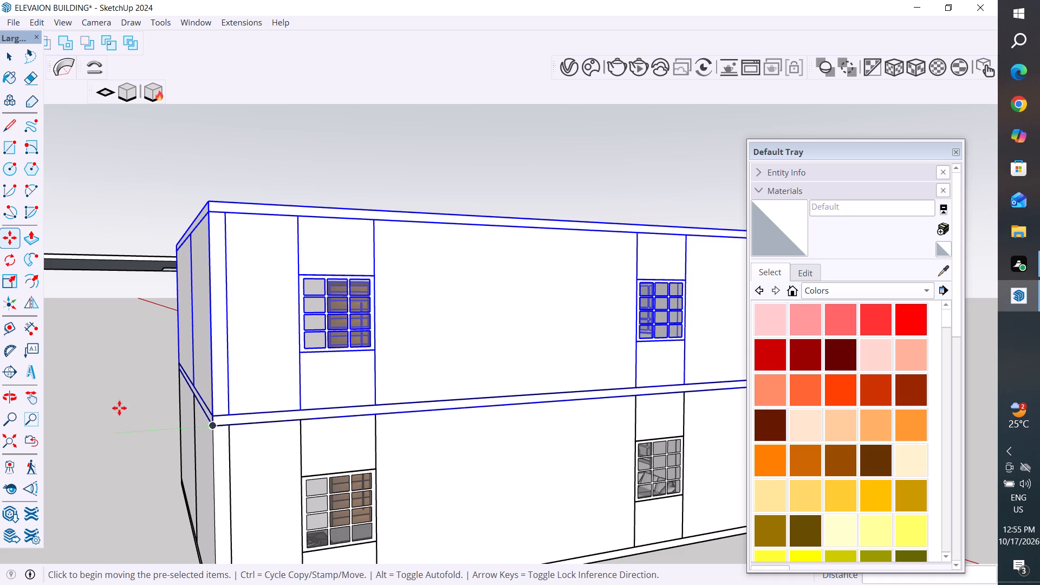
pyautogui.moveTo(175, 362); pyautogui.dragTo(321, 346, button='middle')
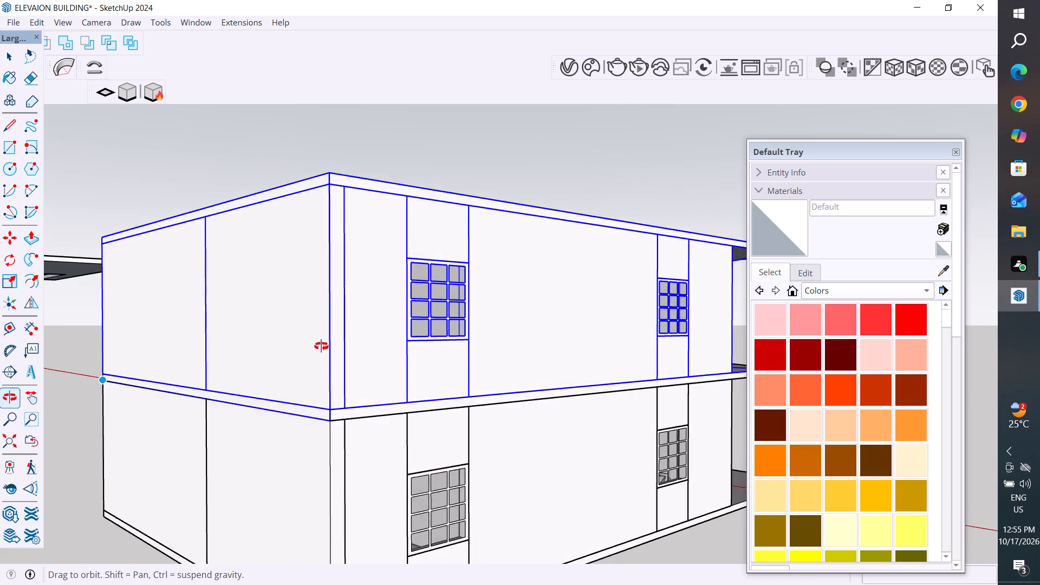
pyautogui.moveTo(321, 346); pyautogui.dragTo(369, 363, button='middle')
pyautogui.scroll(3, 485, 445)
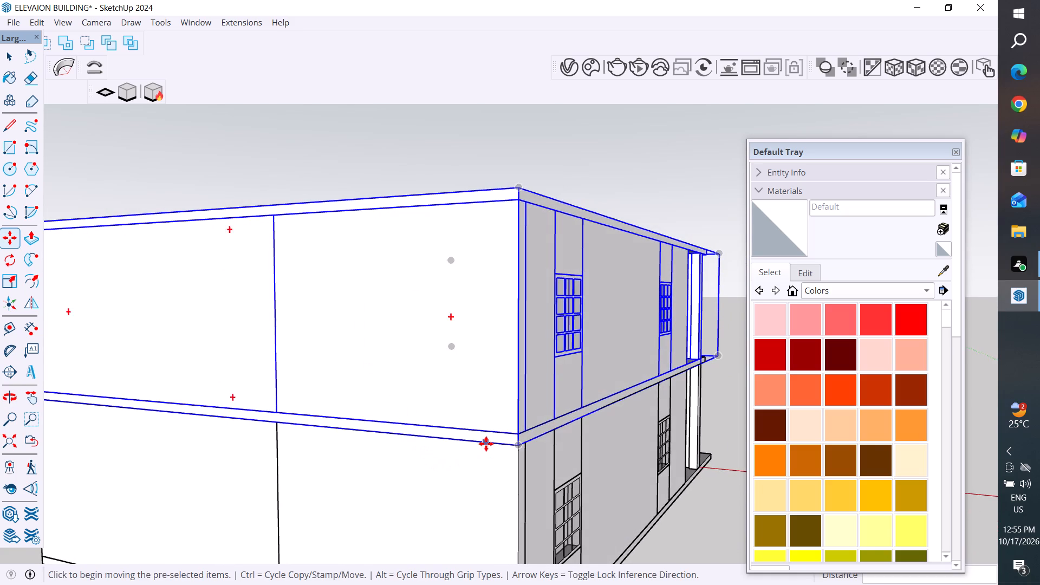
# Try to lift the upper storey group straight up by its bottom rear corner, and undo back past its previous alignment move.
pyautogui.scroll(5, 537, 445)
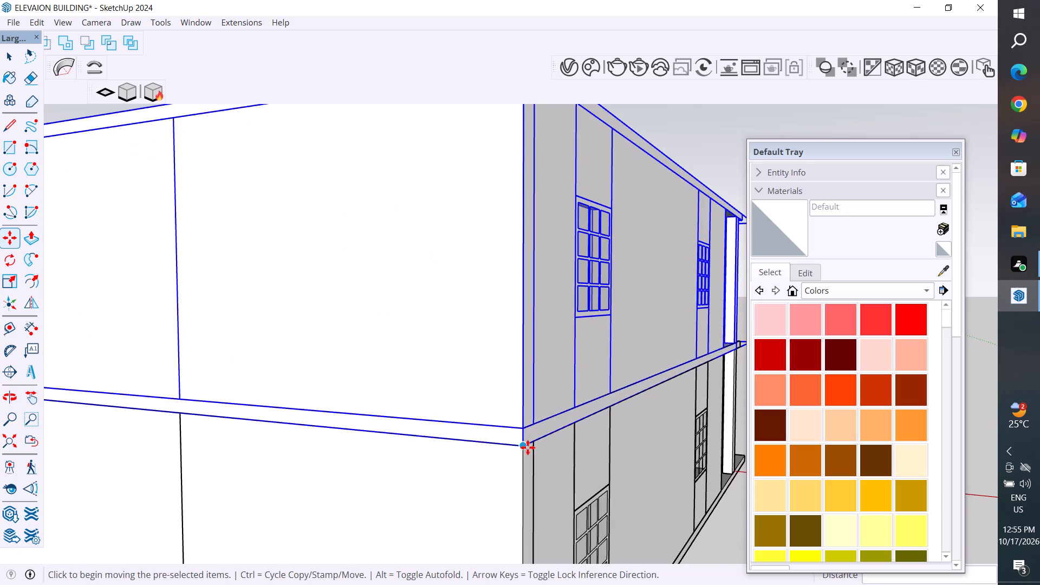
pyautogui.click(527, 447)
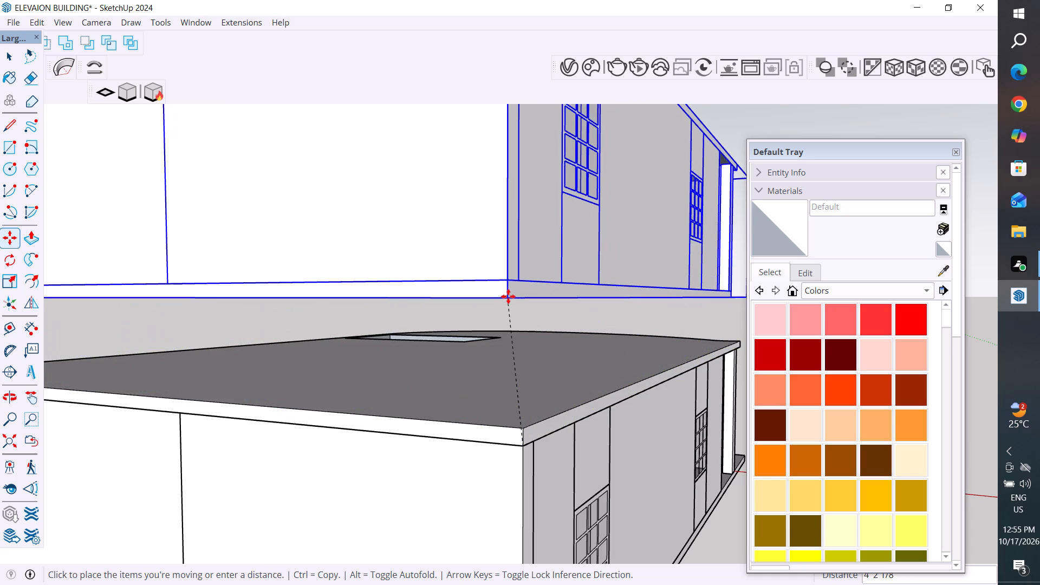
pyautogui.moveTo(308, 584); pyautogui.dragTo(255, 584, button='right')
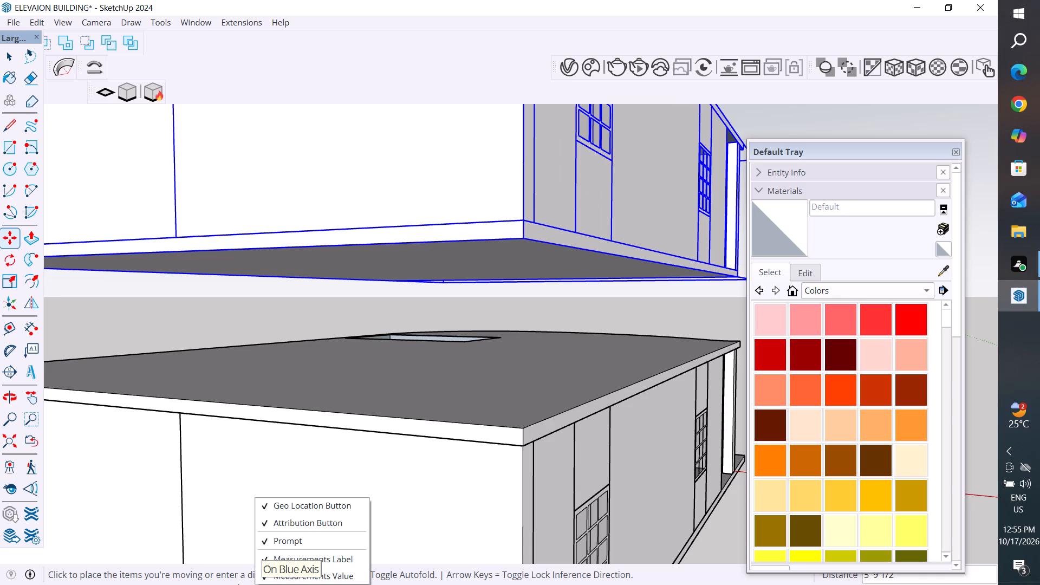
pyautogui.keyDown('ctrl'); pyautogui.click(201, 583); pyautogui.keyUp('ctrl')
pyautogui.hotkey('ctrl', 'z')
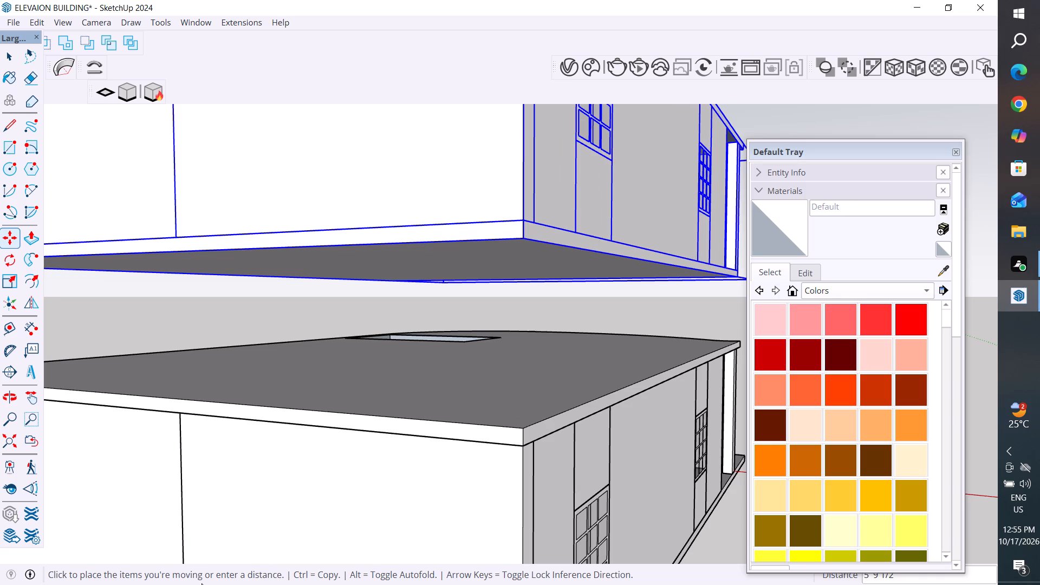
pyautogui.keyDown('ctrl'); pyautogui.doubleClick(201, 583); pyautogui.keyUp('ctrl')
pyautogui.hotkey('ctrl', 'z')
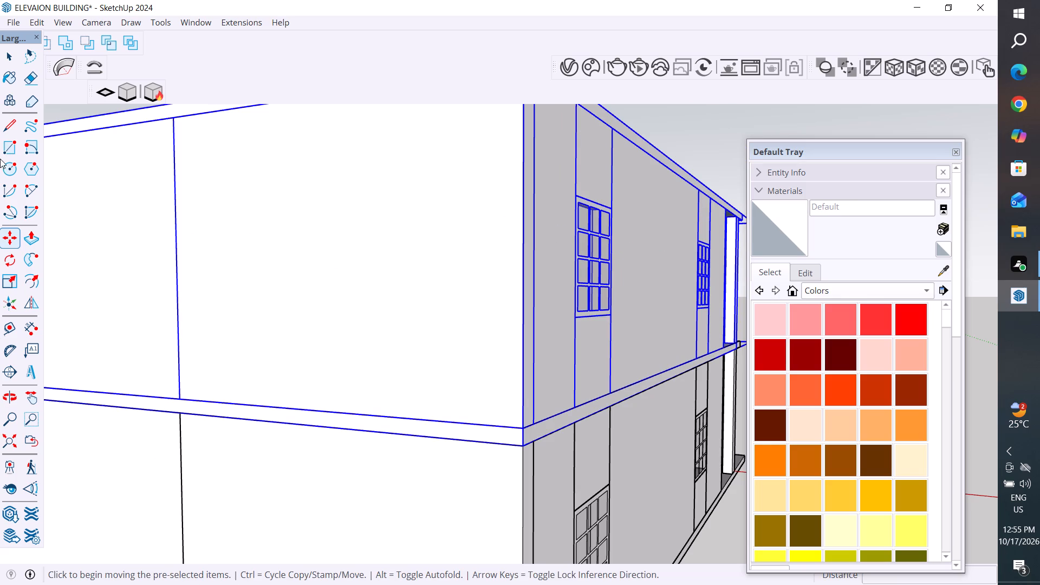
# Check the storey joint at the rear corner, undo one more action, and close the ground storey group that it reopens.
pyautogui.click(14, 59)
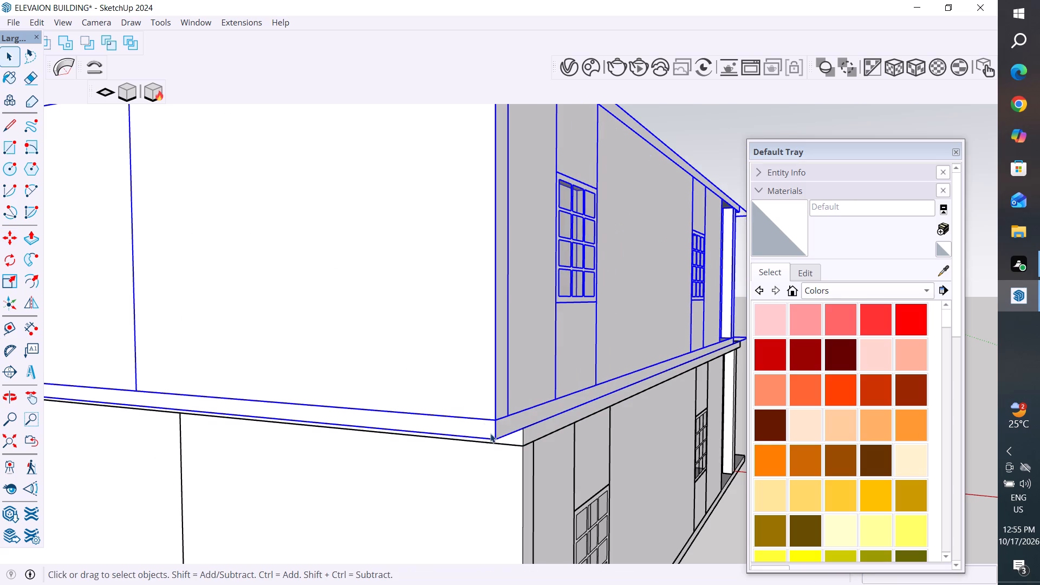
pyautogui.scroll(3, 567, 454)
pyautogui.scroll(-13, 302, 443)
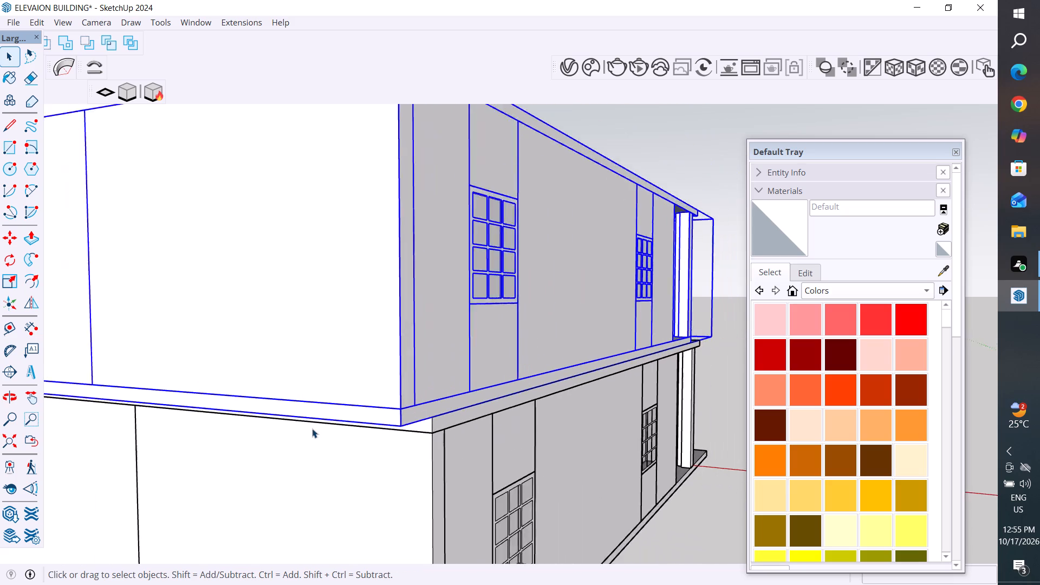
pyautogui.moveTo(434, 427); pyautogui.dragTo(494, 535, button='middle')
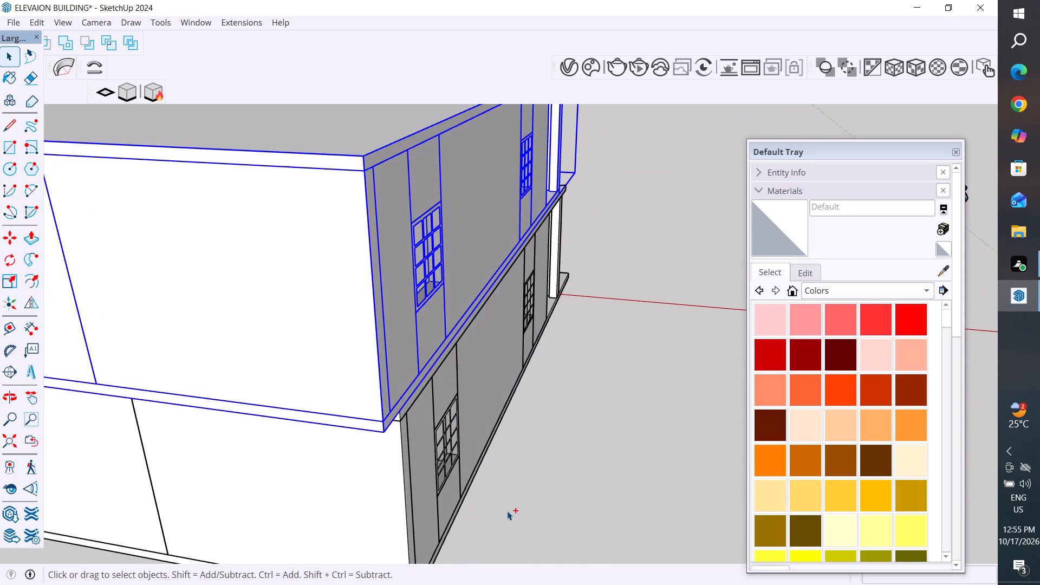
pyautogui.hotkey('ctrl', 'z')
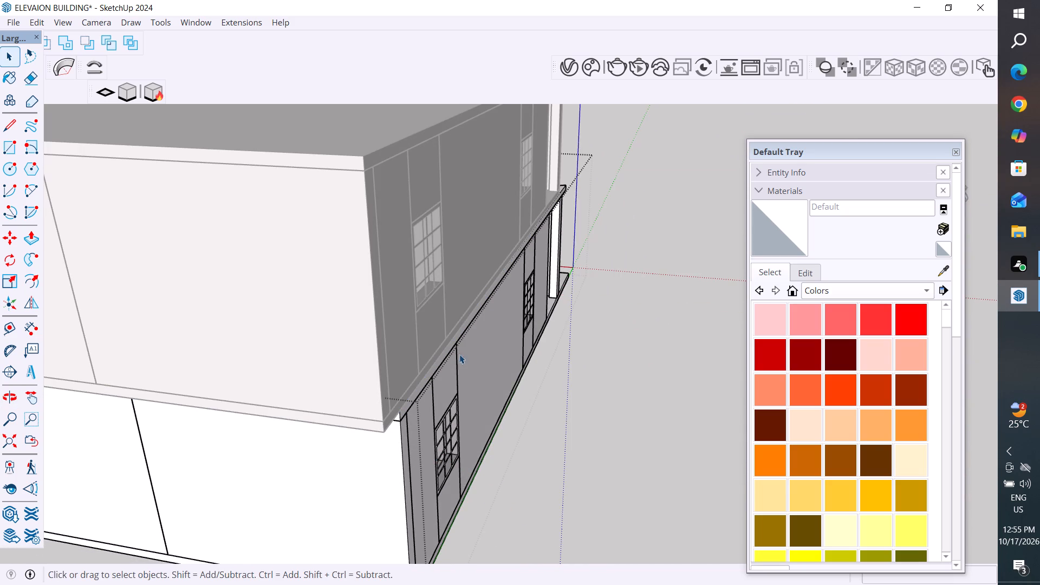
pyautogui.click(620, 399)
# Move the upper storey group about 1' 10" by its bottom rear corner onto the ground storey's matching corner at the slab underside, and deselect it.
pyautogui.click(392, 388)
pyautogui.moveTo(600, 487); pyautogui.dragTo(441, 503, button='middle')
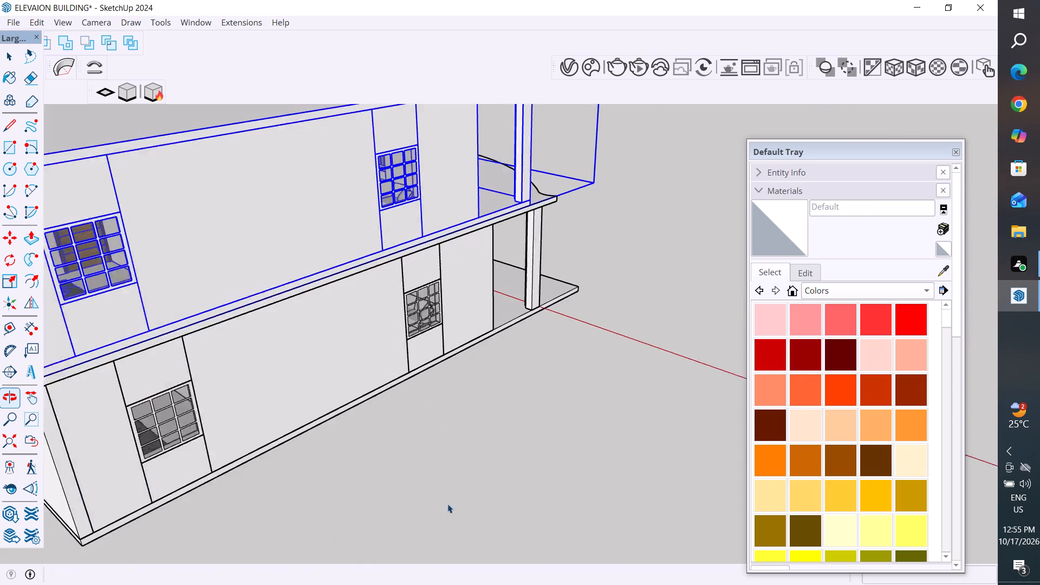
pyautogui.scroll(-10, 577, 453)
pyautogui.scroll(5, 348, 389)
pyautogui.scroll(9, 360, 439)
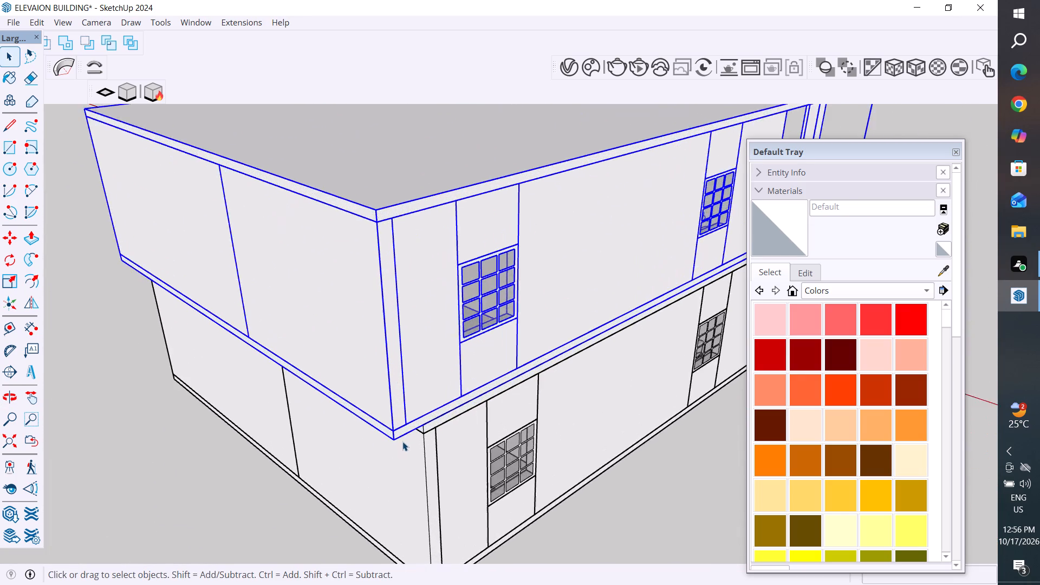
pyautogui.moveTo(402, 441); pyautogui.dragTo(270, 411, button='middle')
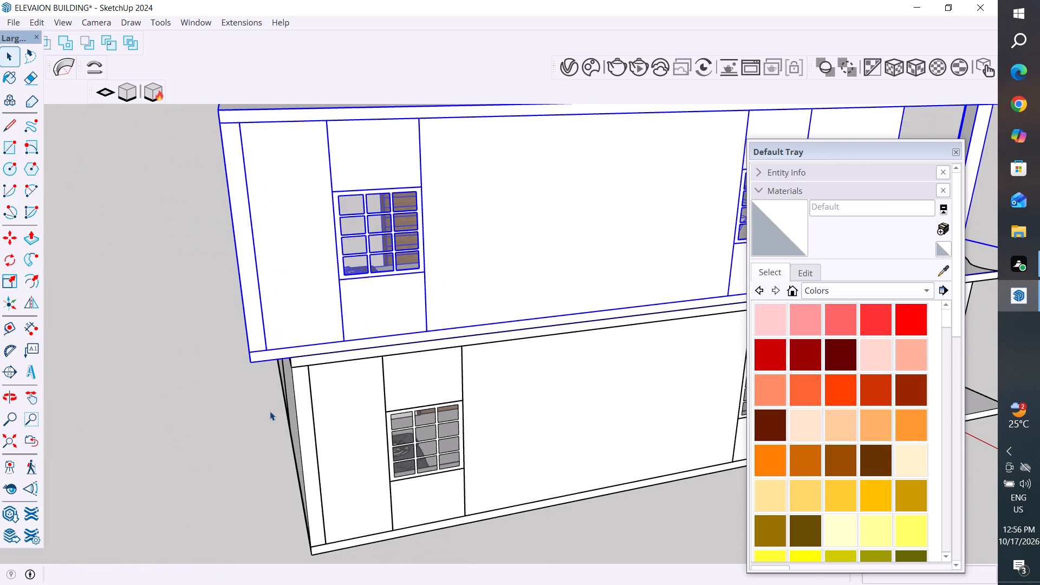
pyautogui.press('m')
pyautogui.click(249, 364)
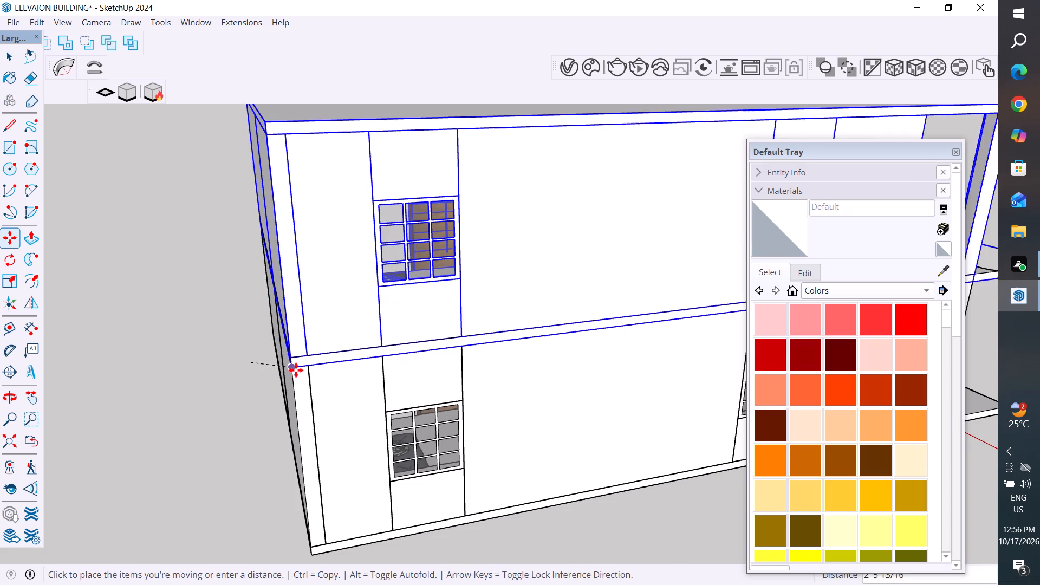
pyautogui.scroll(4, 296, 369)
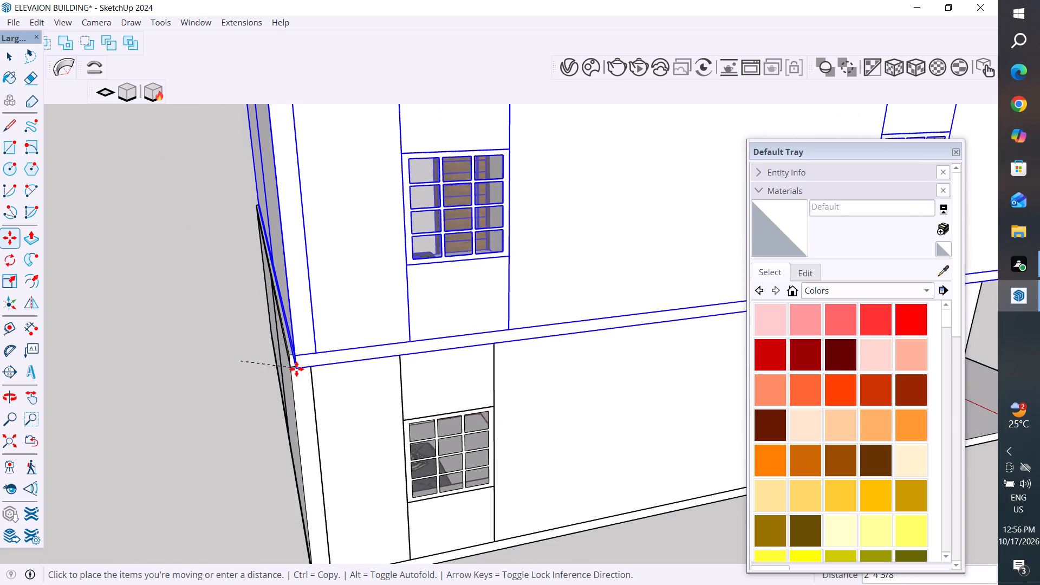
pyautogui.scroll(18, 296, 369)
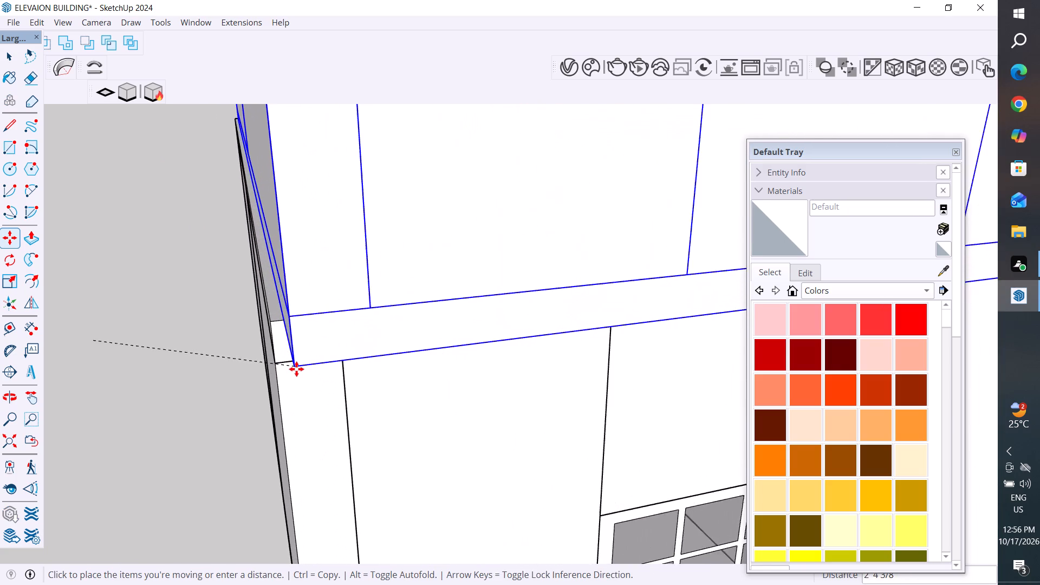
pyautogui.scroll(9, 296, 369)
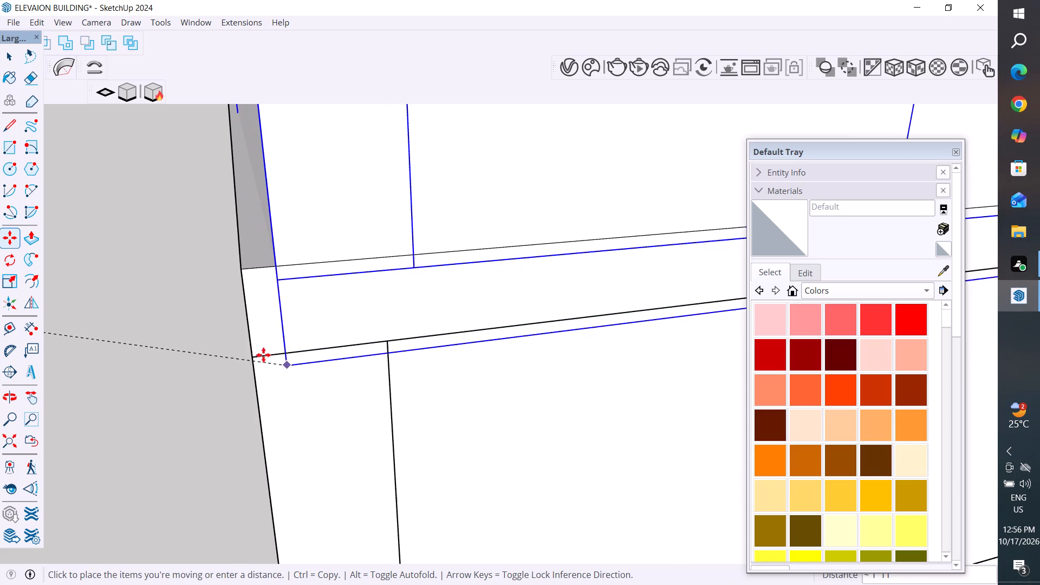
pyautogui.click(258, 355)
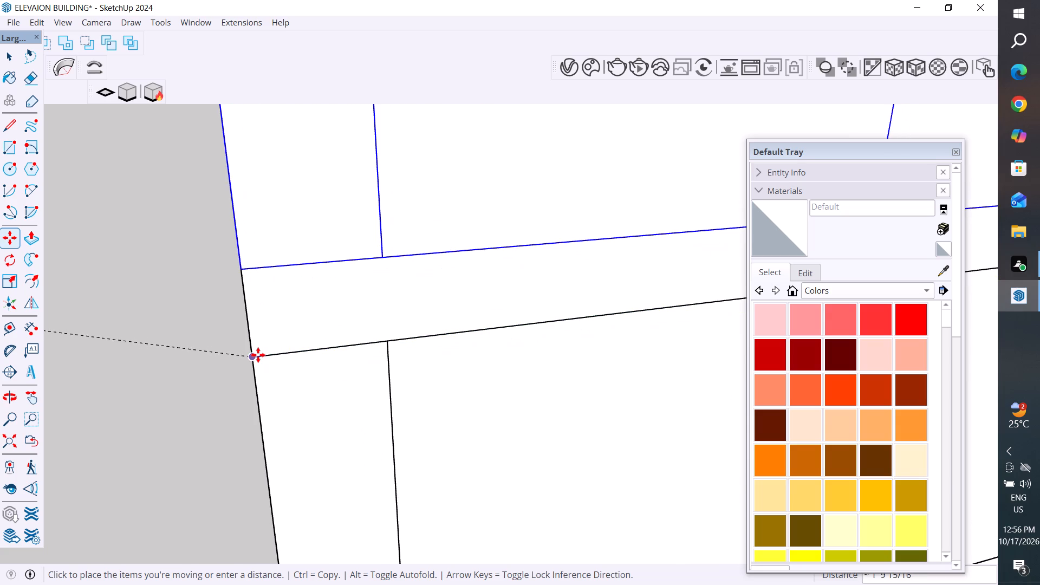
pyautogui.scroll(-14, 258, 355)
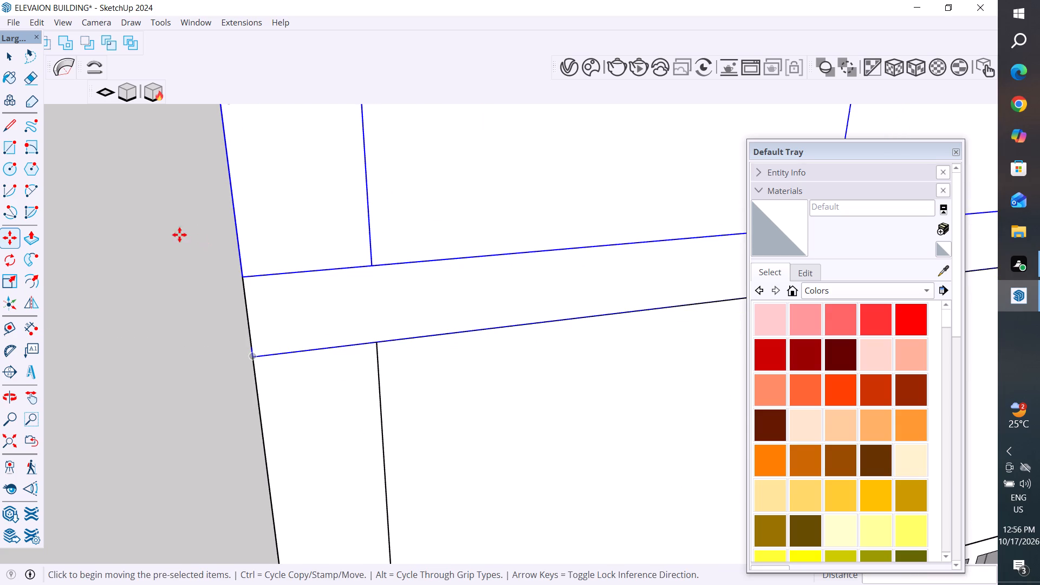
pyautogui.click(16, 55)
pyautogui.click(143, 256)
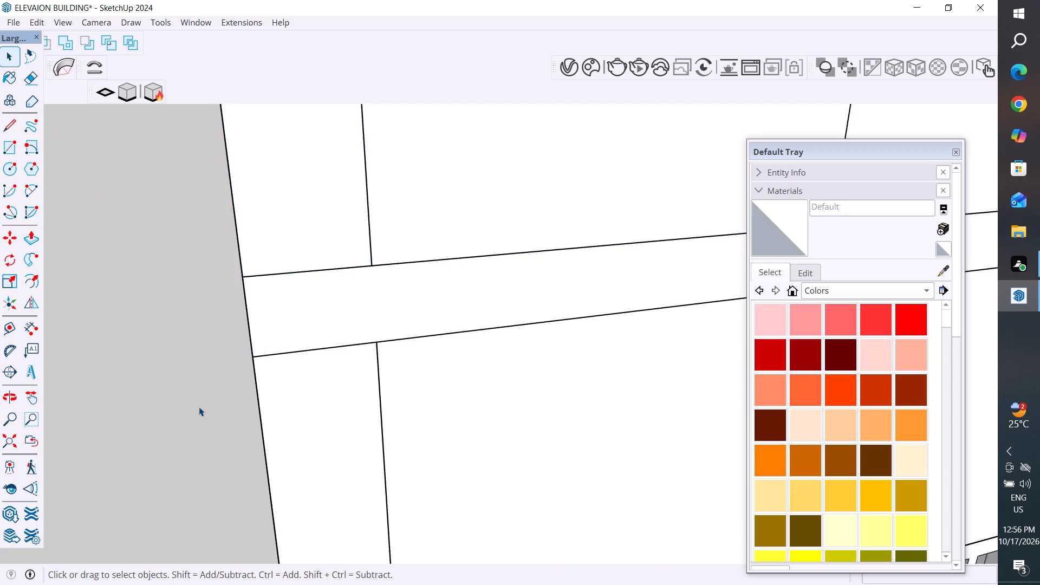
# Raise the upper storey group about 2' 4" along the blue axis from its bottom rear corner, and deselect it.
pyautogui.scroll(-17, 199, 407)
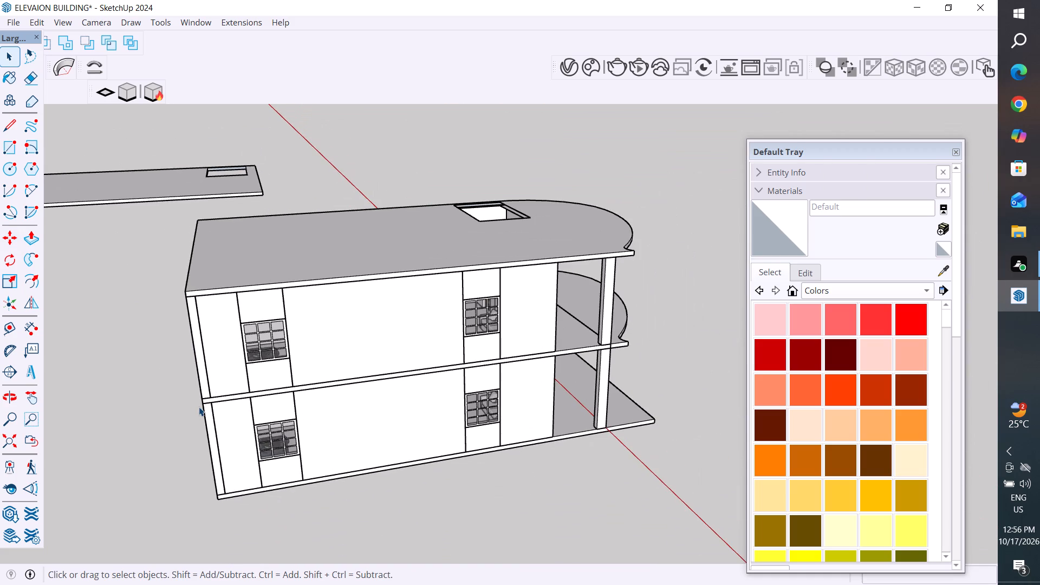
pyautogui.moveTo(561, 349); pyautogui.dragTo(370, 315, button='middle')
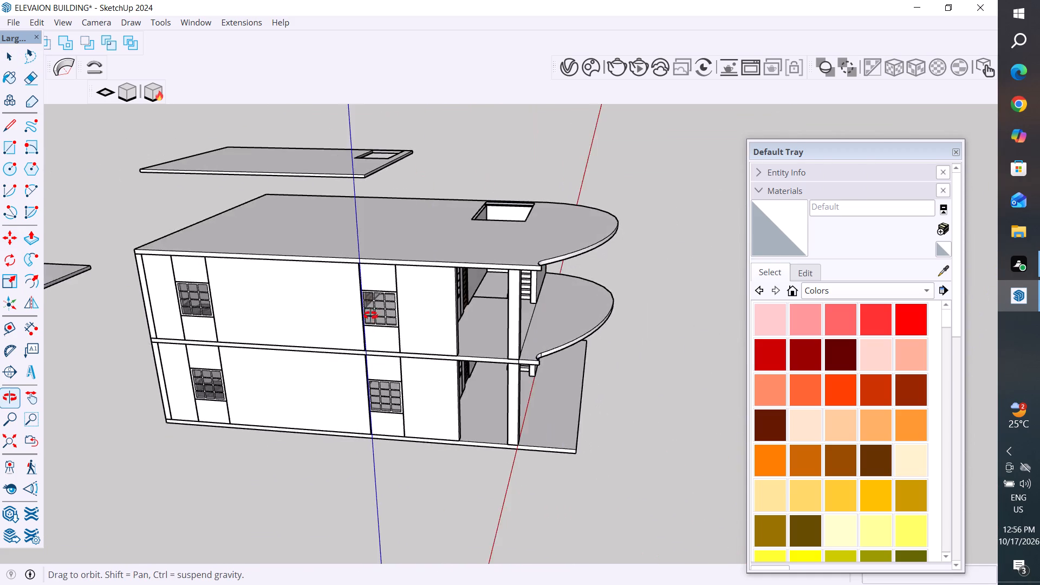
pyautogui.moveTo(370, 315); pyautogui.dragTo(380, 322, button='middle')
pyautogui.moveTo(311, 334); pyautogui.dragTo(470, 360, button='middle')
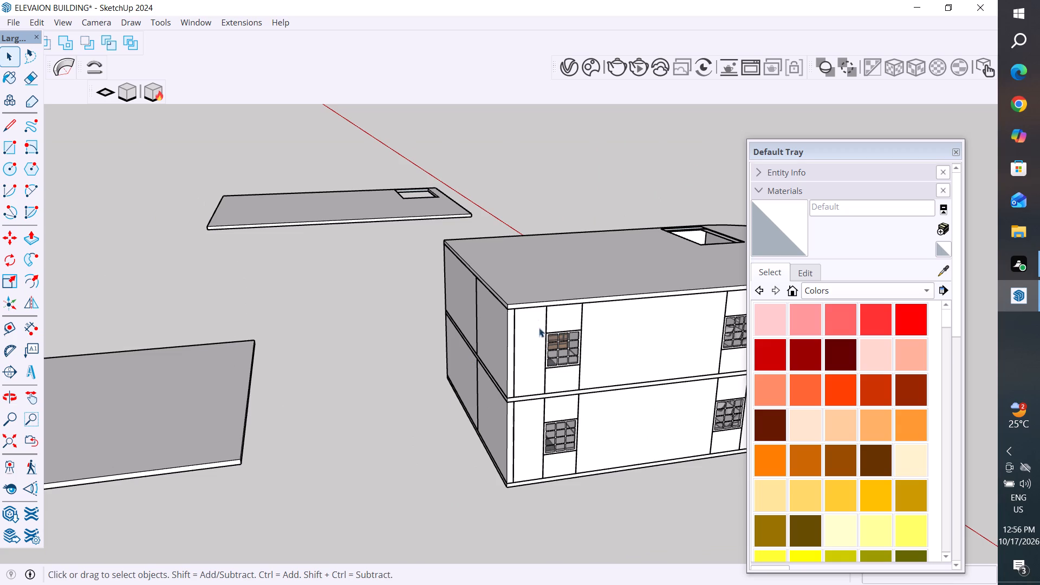
pyautogui.scroll(3, 534, 278)
pyautogui.moveTo(556, 439); pyautogui.dragTo(549, 323, button='middle')
pyautogui.scroll(1, 554, 427)
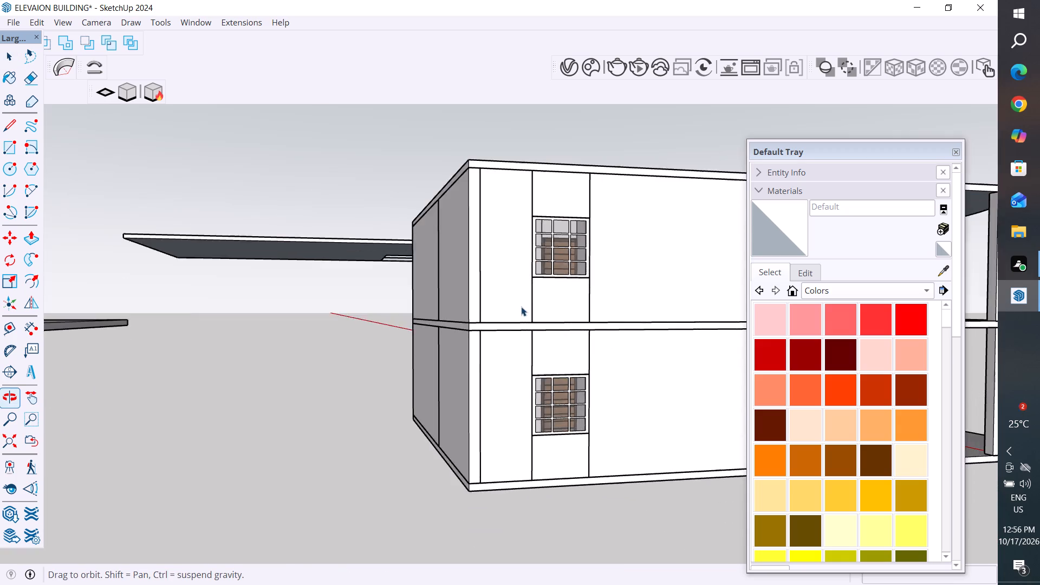
pyautogui.scroll(5, 516, 299)
pyautogui.scroll(8, 498, 251)
pyautogui.click(485, 265)
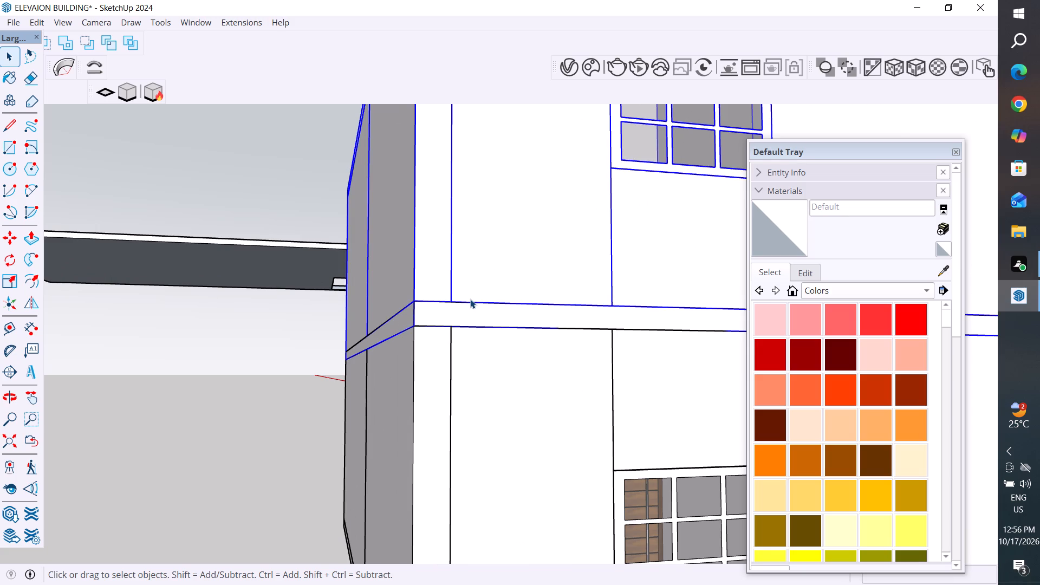
pyautogui.press('m')
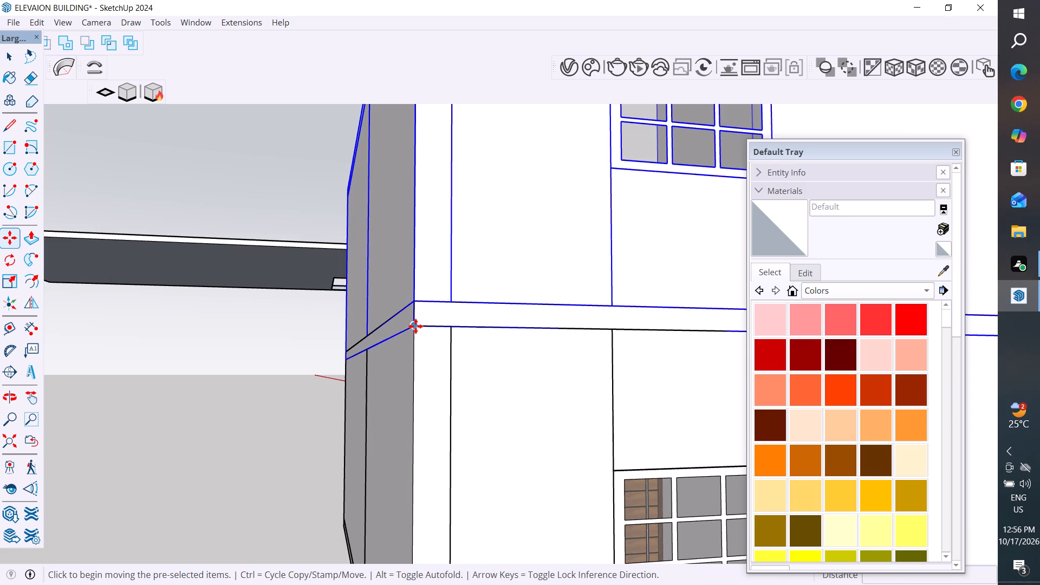
pyautogui.click(415, 326)
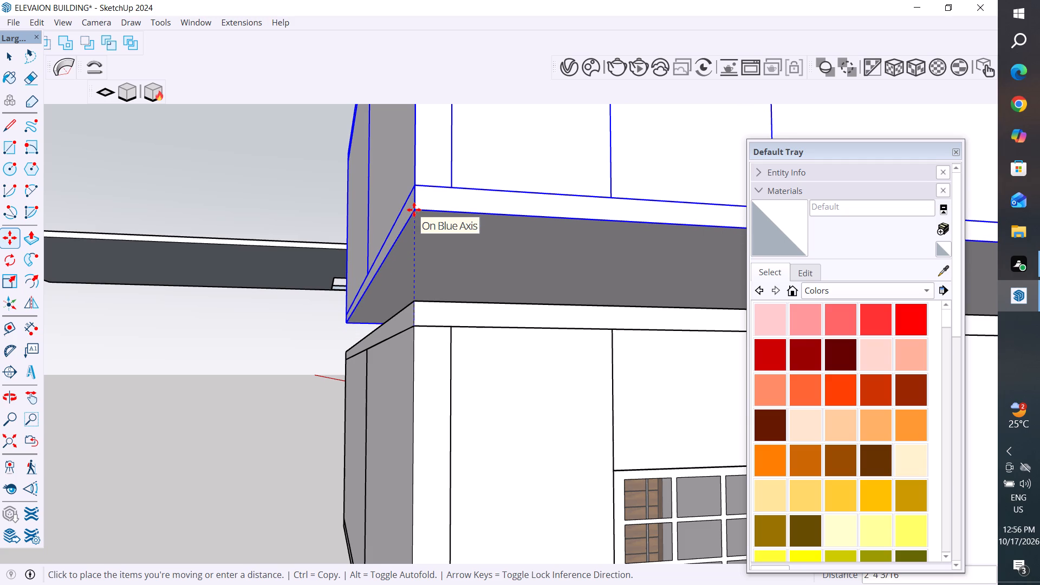
pyautogui.click(414, 210)
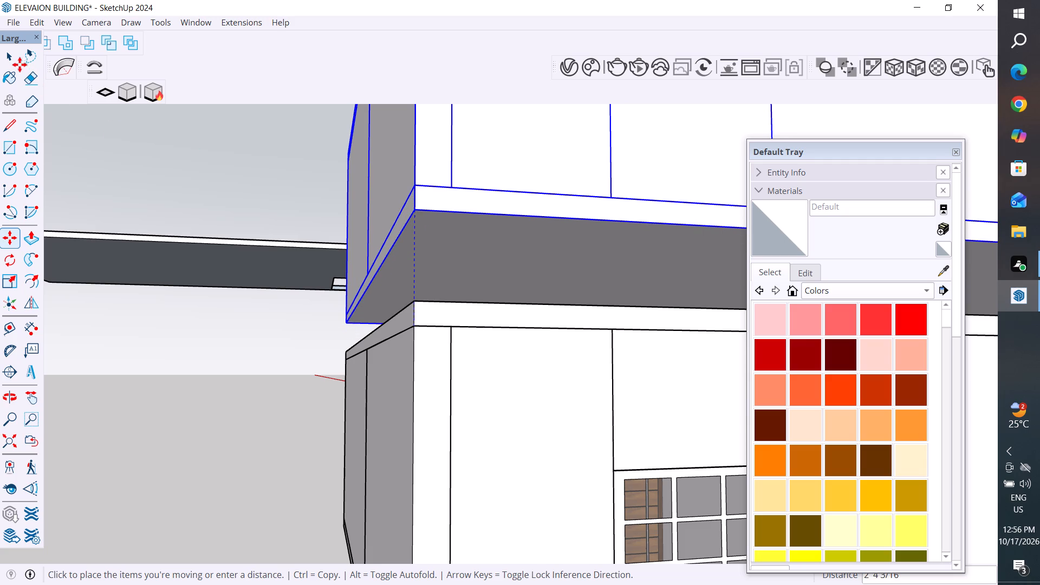
pyautogui.scroll(-5, 222, 263)
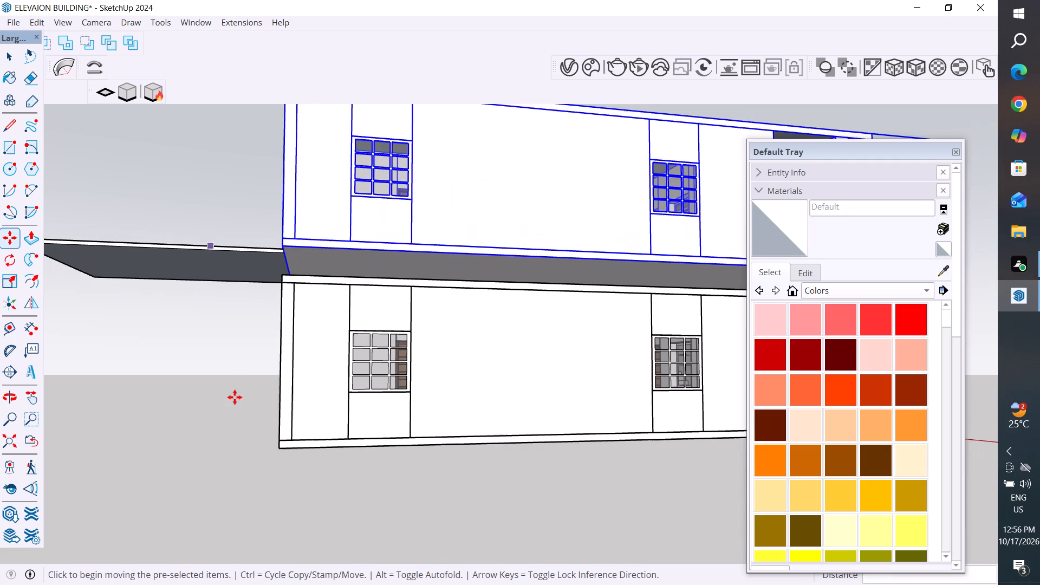
pyautogui.click(12, 56)
pyautogui.click(177, 325)
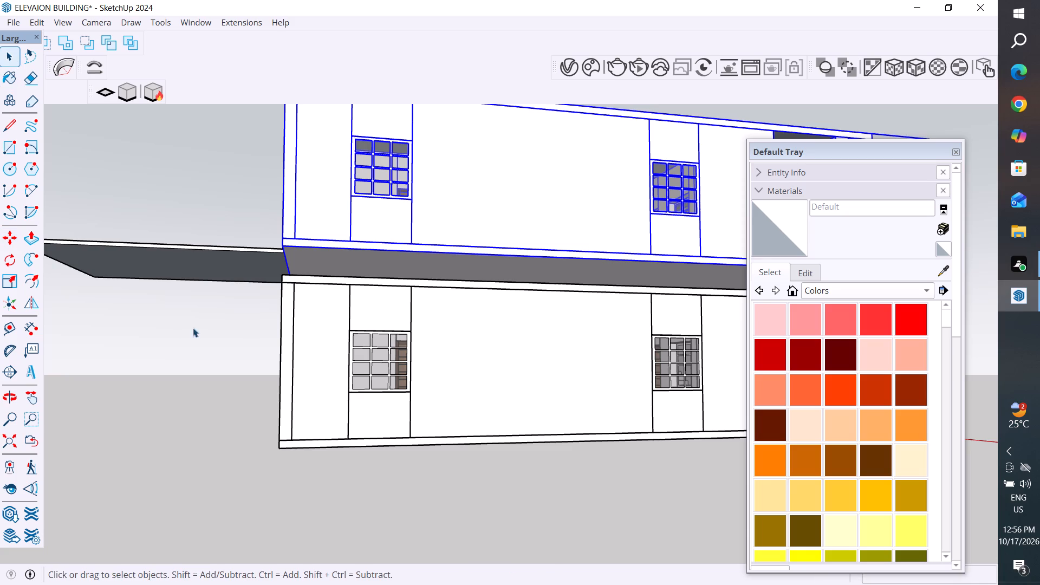
# Explode the raised upper storey group.
pyautogui.scroll(-2, 225, 343)
pyautogui.moveTo(230, 346); pyautogui.dragTo(193, 548, button='middle')
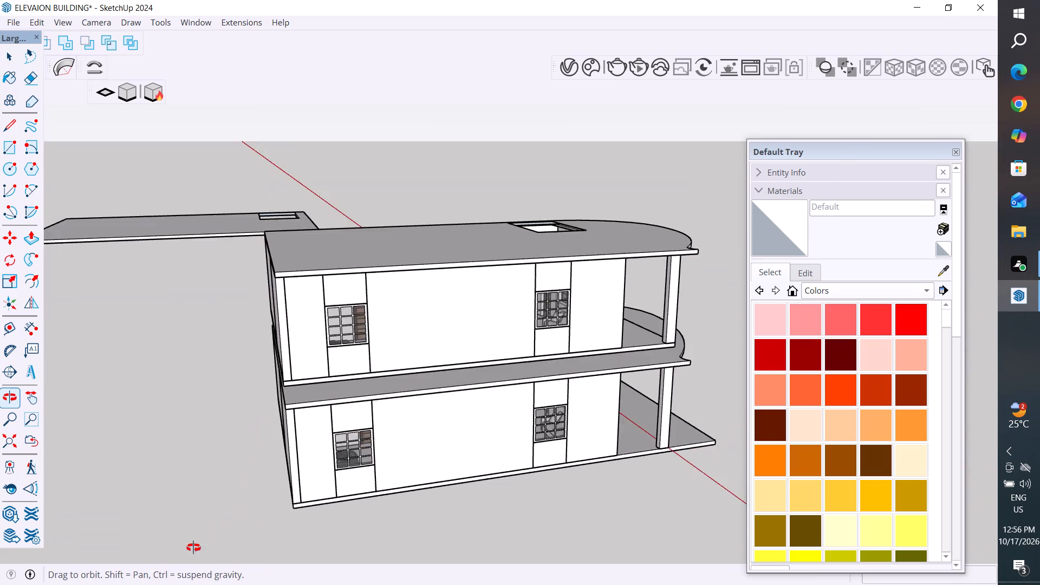
pyautogui.moveTo(193, 548); pyautogui.dragTo(43, 430, button='middle')
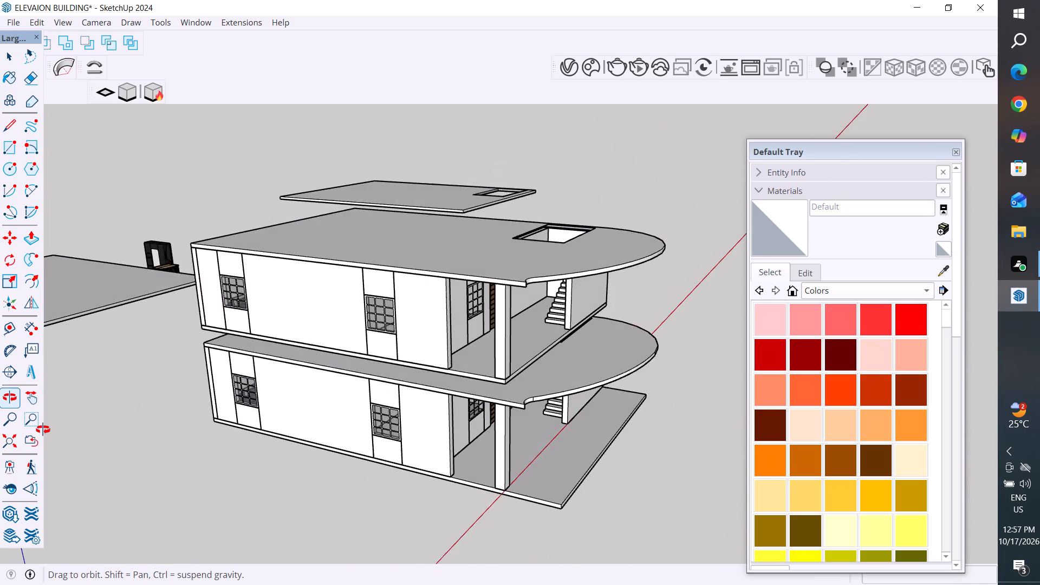
pyautogui.moveTo(43, 430); pyautogui.dragTo(90, 411, button='middle')
pyautogui.scroll(1, 473, 327)
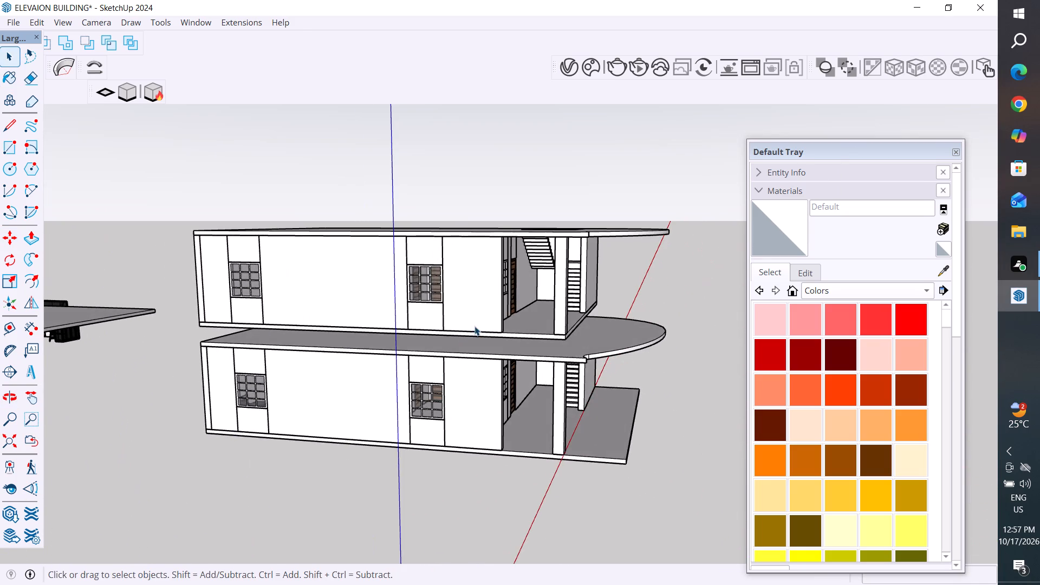
pyautogui.scroll(2, 474, 326)
pyautogui.click(488, 333)
pyautogui.rightClick(489, 337)
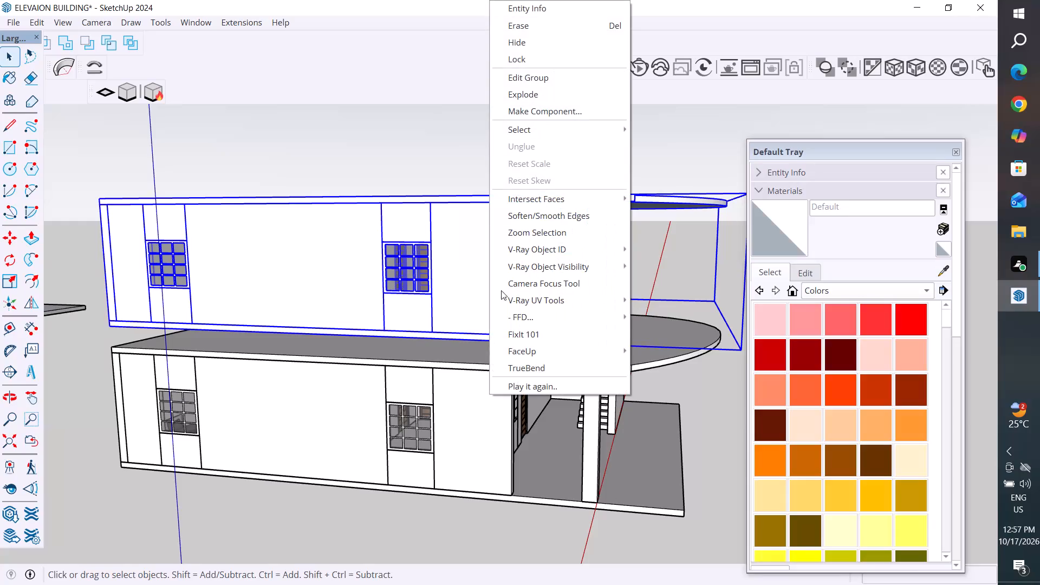
pyautogui.click(528, 94)
pyautogui.click(526, 159)
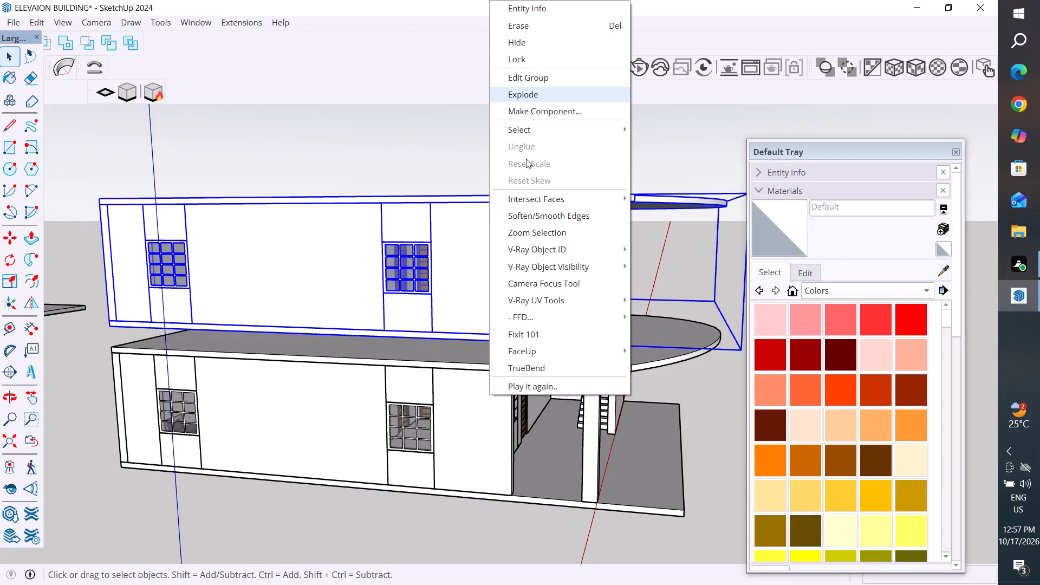
# Move the upper storey's floor slab about 63' 10" out from the walls to the open ground beside the building, and deselect it.
pyautogui.scroll(5, 544, 341)
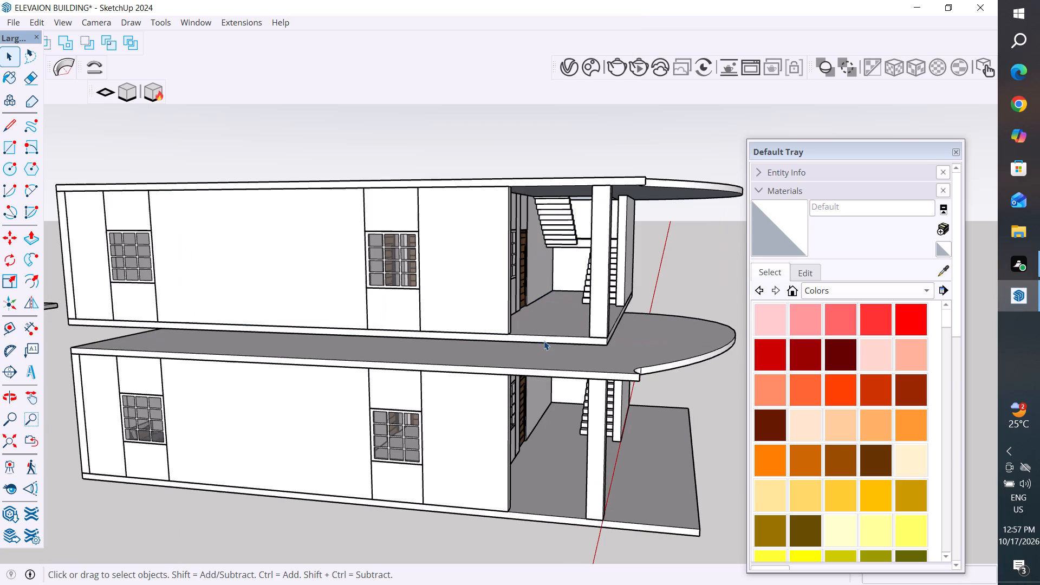
pyautogui.click(551, 331)
pyautogui.scroll(4, 562, 361)
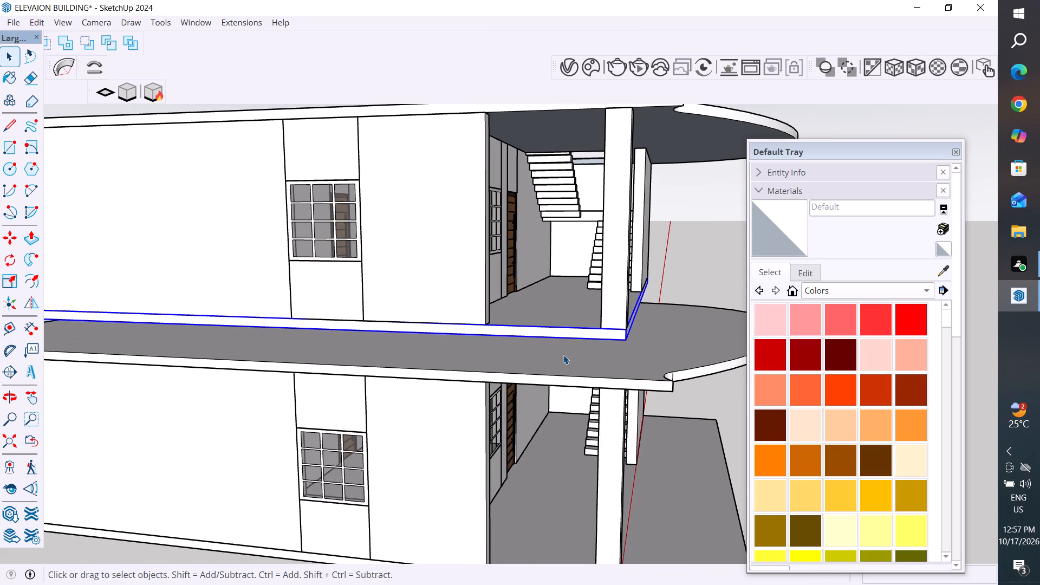
pyautogui.press('m')
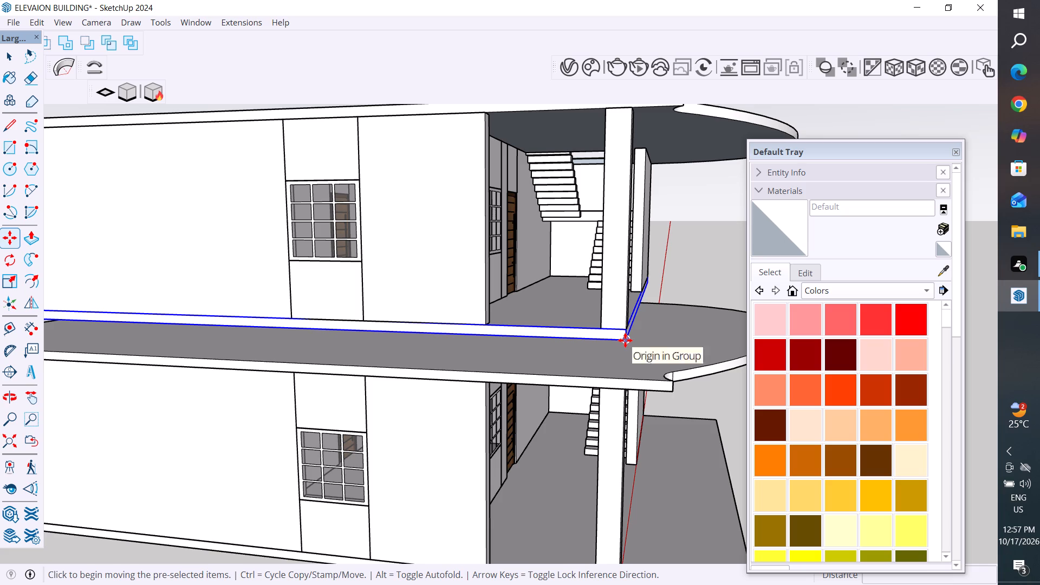
pyautogui.click(625, 340)
pyautogui.scroll(-9, 625, 341)
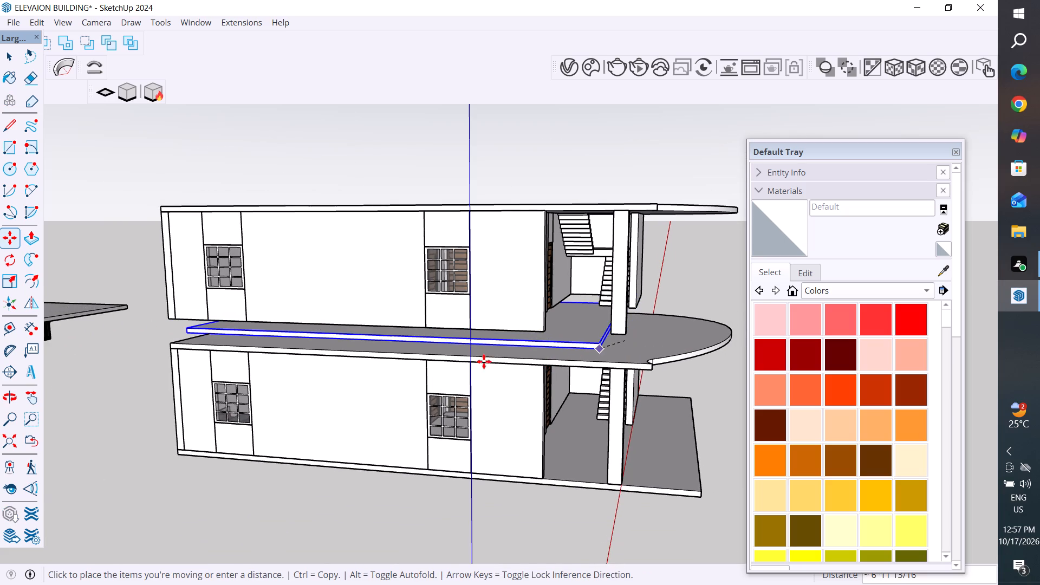
pyautogui.scroll(-4, 263, 415)
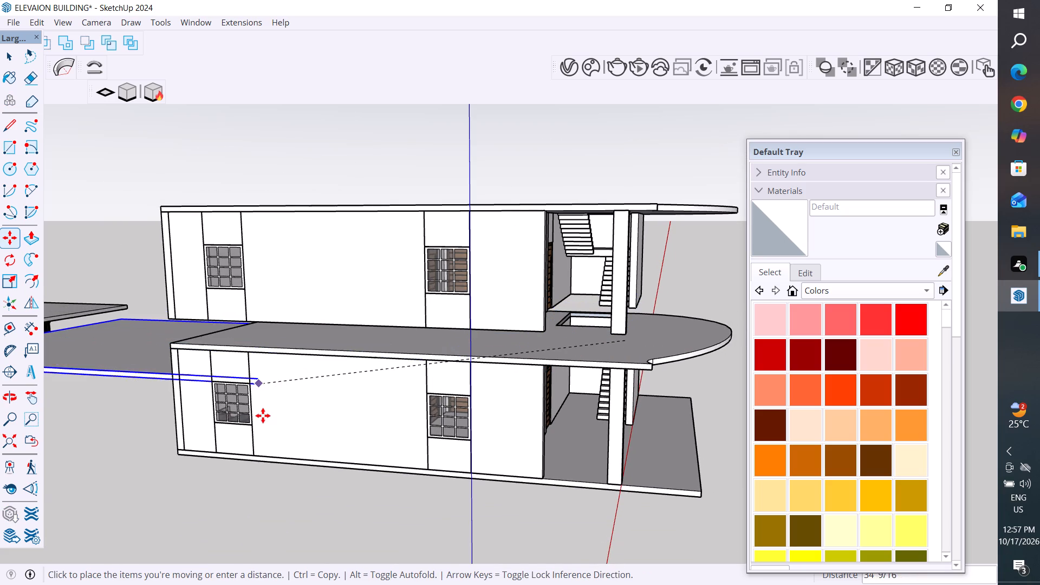
pyautogui.scroll(-9, 263, 415)
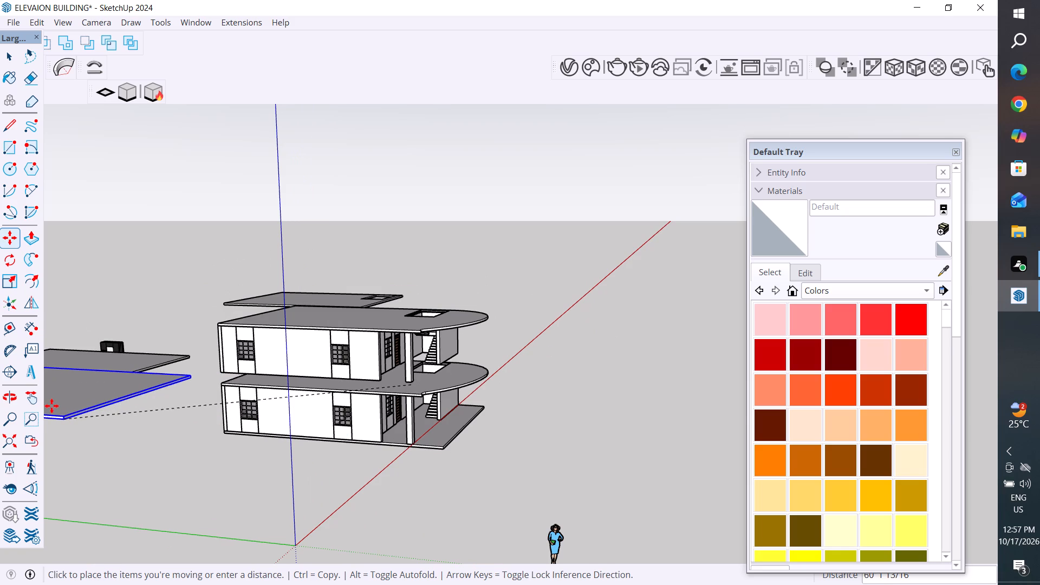
pyautogui.click(51, 406)
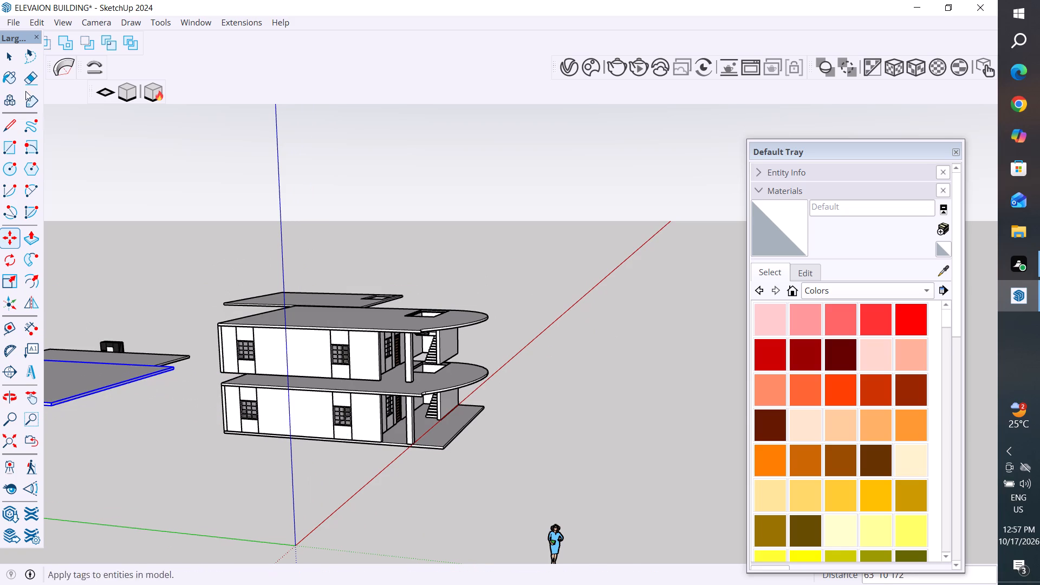
pyautogui.click(14, 61)
pyautogui.click(162, 224)
# Move the loose slab with the stair opening behind the building about 57' 2" over to the other detached slabs, and deselect it.
pyautogui.scroll(3, 349, 337)
pyautogui.moveTo(355, 337); pyautogui.dragTo(466, 284, button='middle')
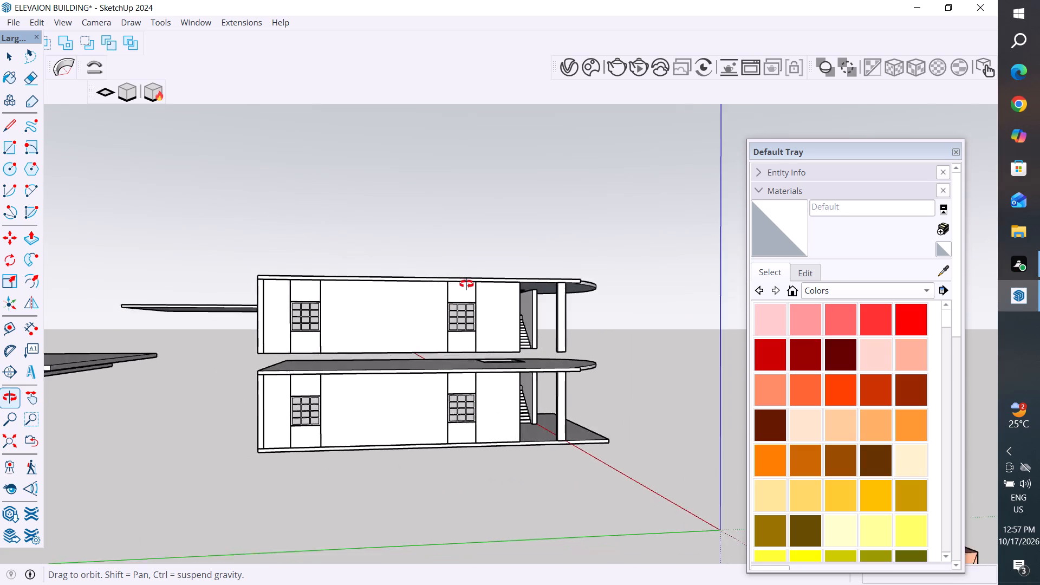
pyautogui.moveTo(466, 284); pyautogui.dragTo(528, 394, button='middle')
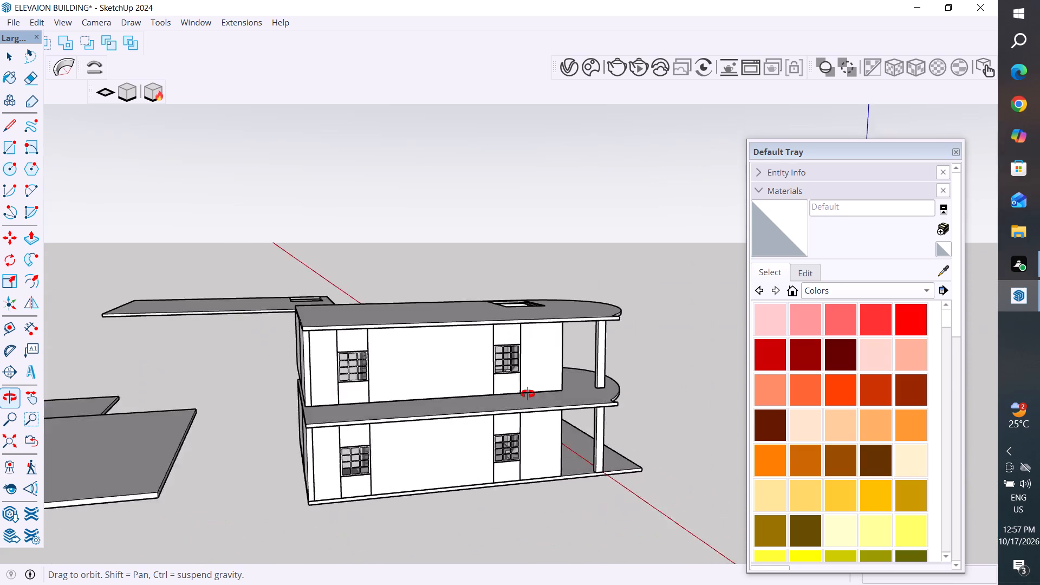
pyautogui.moveTo(528, 394); pyautogui.dragTo(523, 424, button='middle')
pyautogui.click(263, 308)
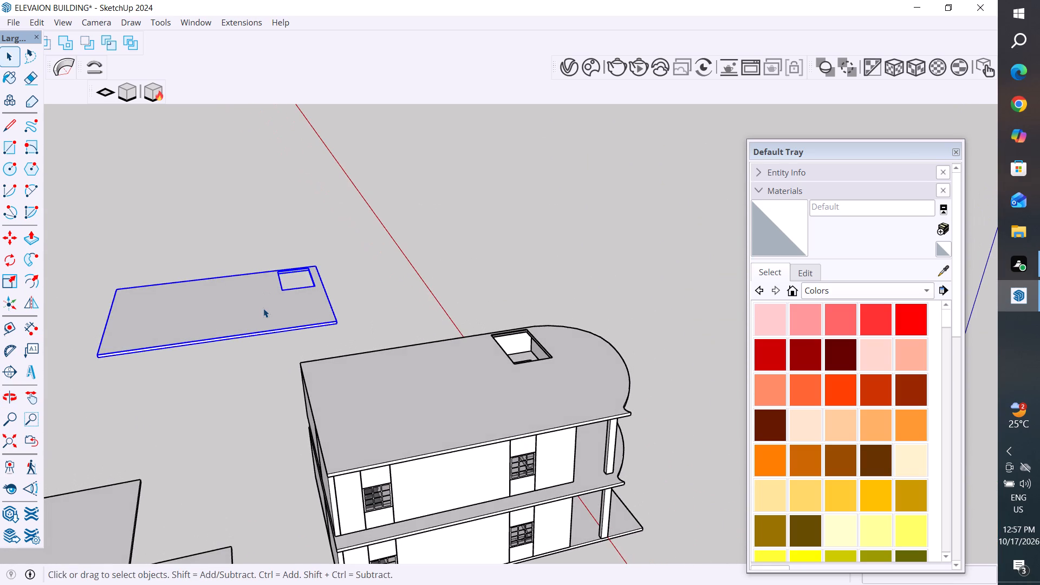
pyautogui.press('m')
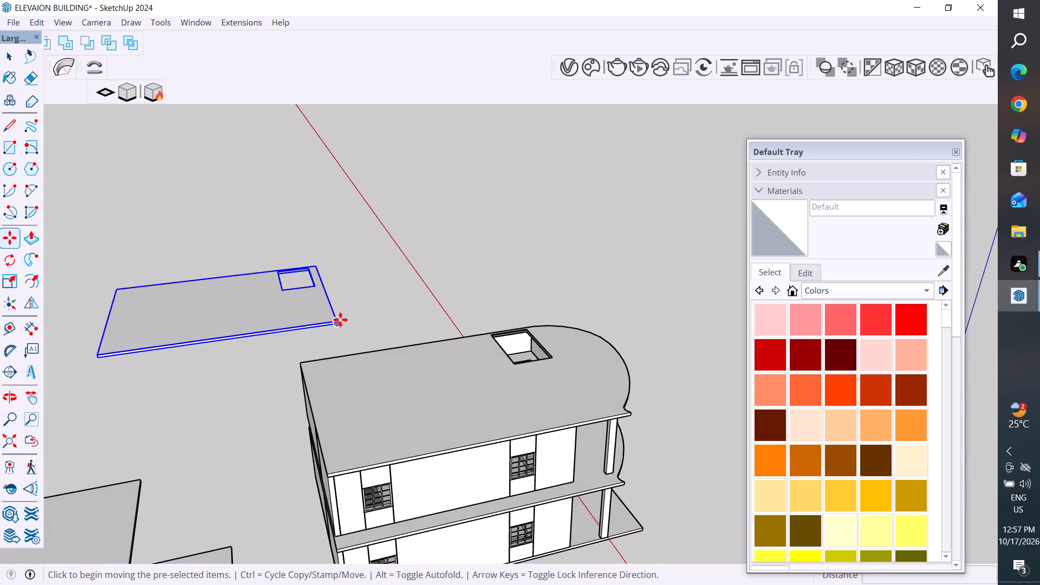
pyautogui.click(340, 320)
pyautogui.scroll(-3, 579, 300)
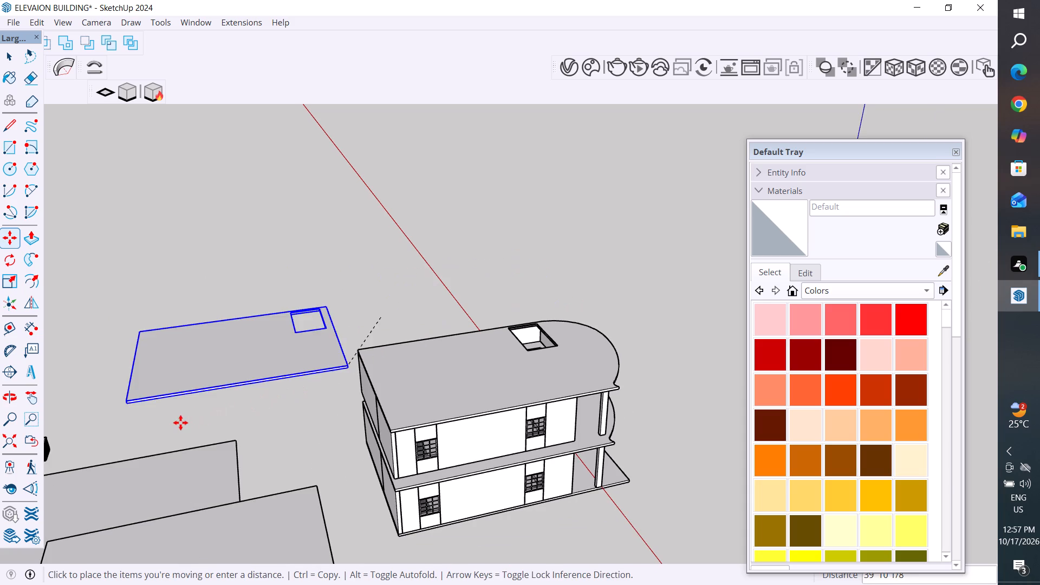
pyautogui.click(168, 424)
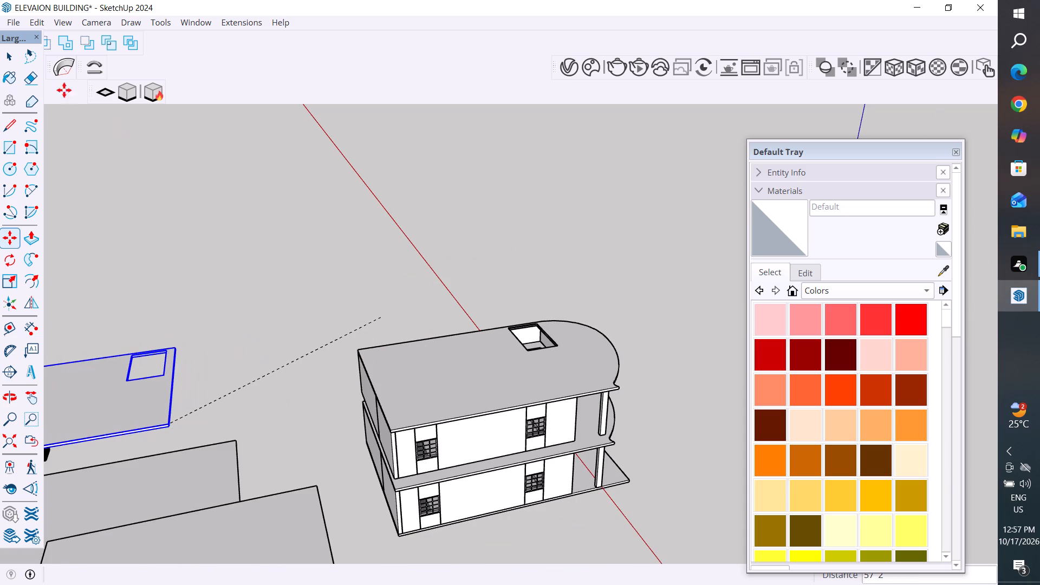
pyautogui.click(8, 59)
pyautogui.click(236, 271)
pyautogui.scroll(-4, 367, 482)
# Select the upper storey's walls, windows, stairs and roof slab together with a crossing selection window.
pyautogui.moveTo(468, 467); pyautogui.dragTo(470, 461, button='middle')
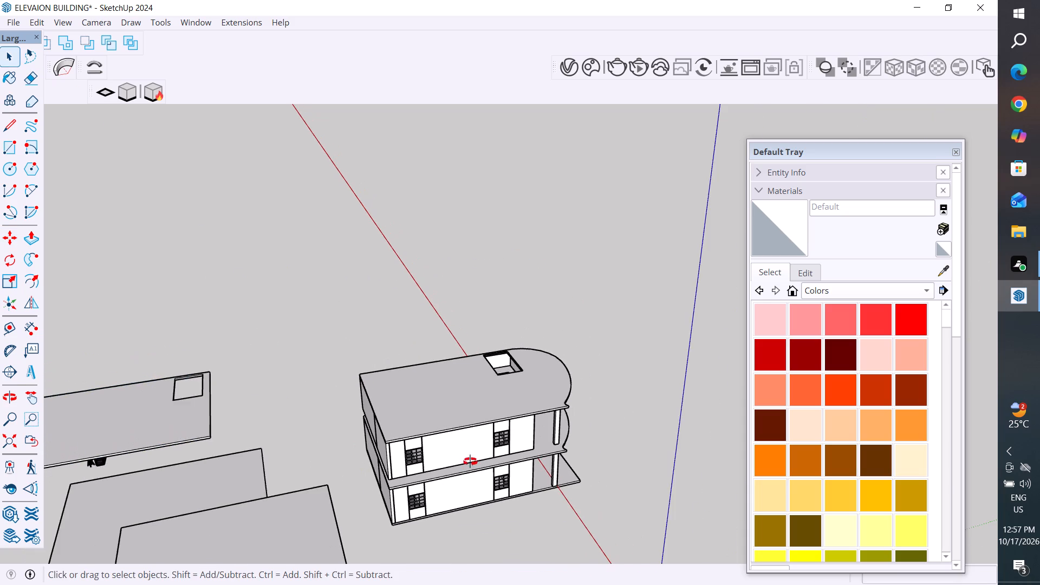
pyautogui.moveTo(470, 461); pyautogui.dragTo(459, 270, button='middle')
pyautogui.scroll(4, 509, 417)
pyautogui.scroll(4, 428, 427)
pyautogui.moveTo(432, 440); pyautogui.dragTo(436, 500, button='middle')
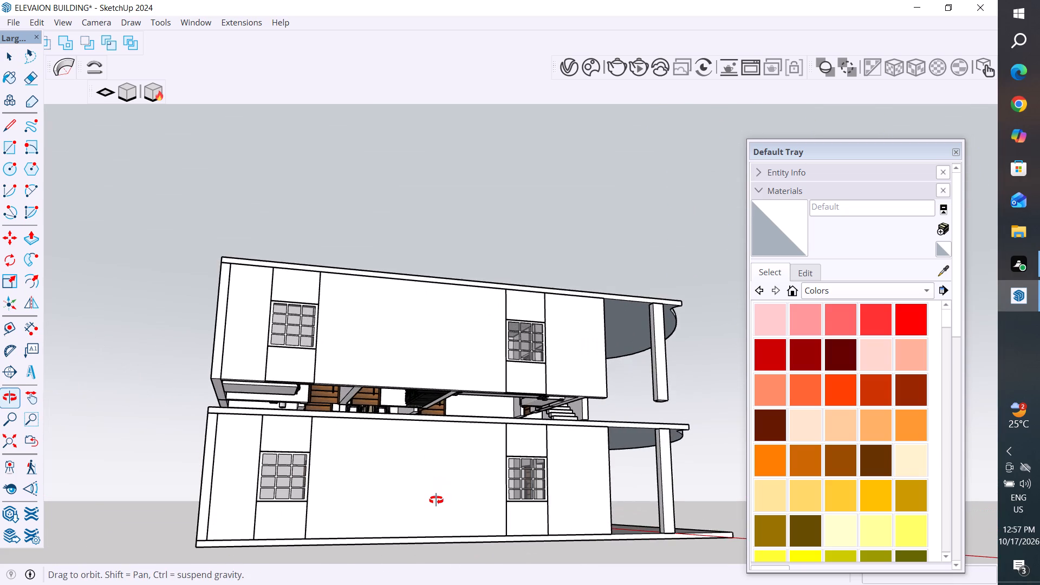
pyautogui.moveTo(436, 500); pyautogui.dragTo(431, 525, button='middle')
pyautogui.moveTo(520, 402); pyautogui.dragTo(477, 369, button='middle')
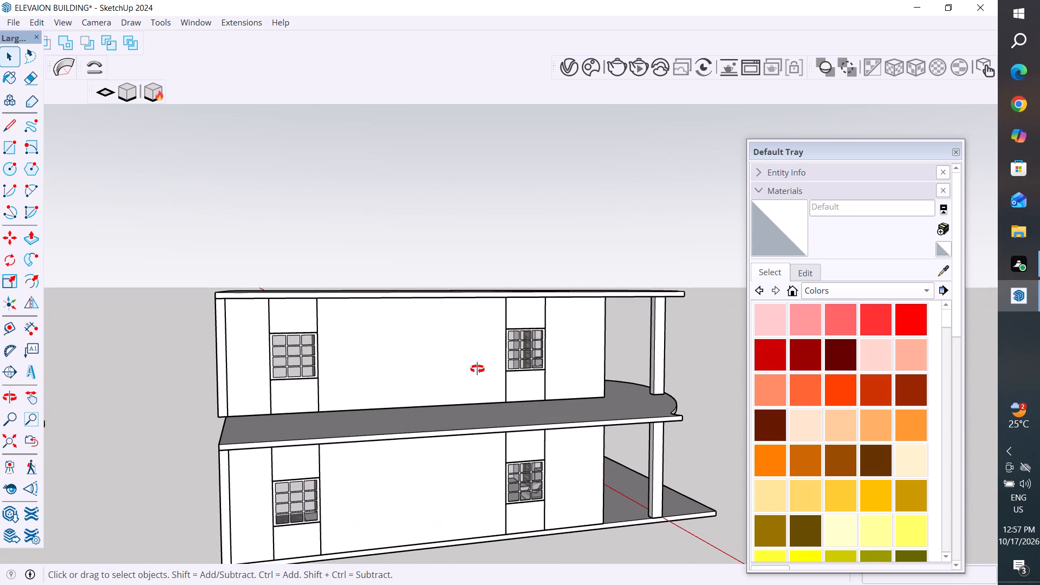
pyautogui.moveTo(477, 369); pyautogui.dragTo(432, 375, button='middle')
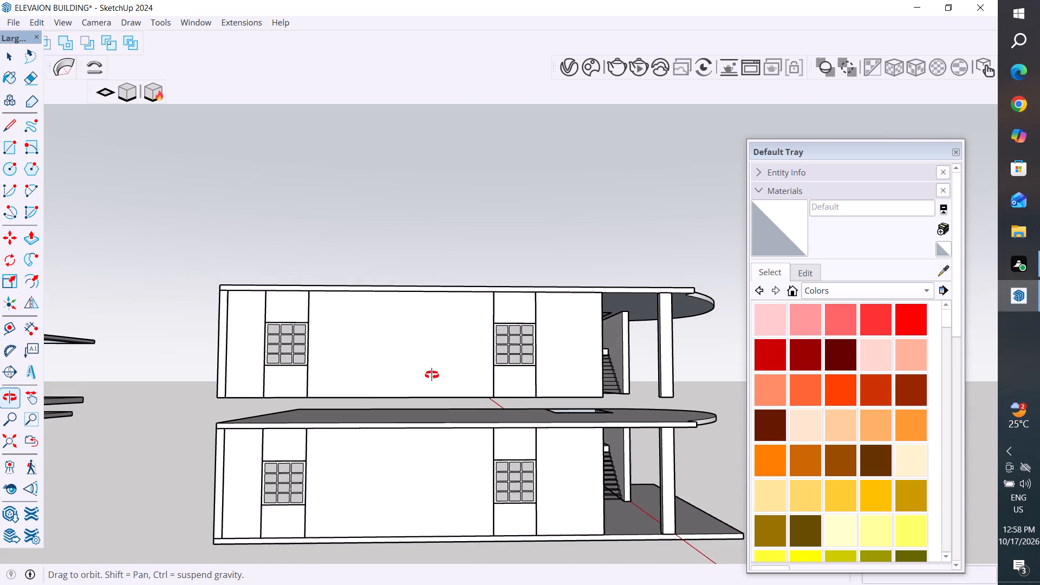
pyautogui.scroll(-4, 432, 375)
pyautogui.moveTo(626, 404); pyautogui.dragTo(583, 373, button='middle')
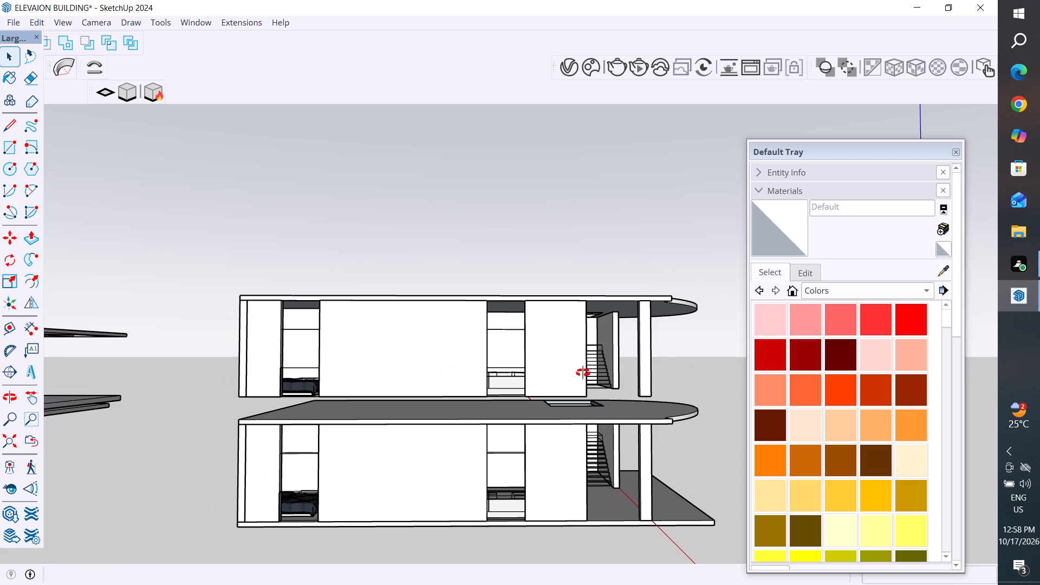
pyautogui.moveTo(583, 373); pyautogui.dragTo(567, 361, button='middle')
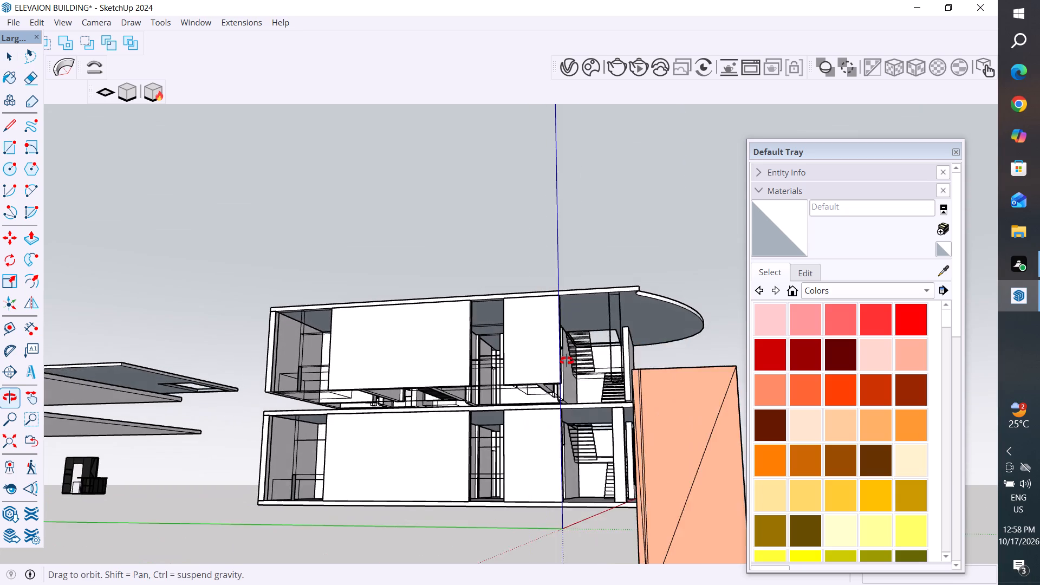
pyautogui.moveTo(567, 361); pyautogui.dragTo(595, 391, button='middle')
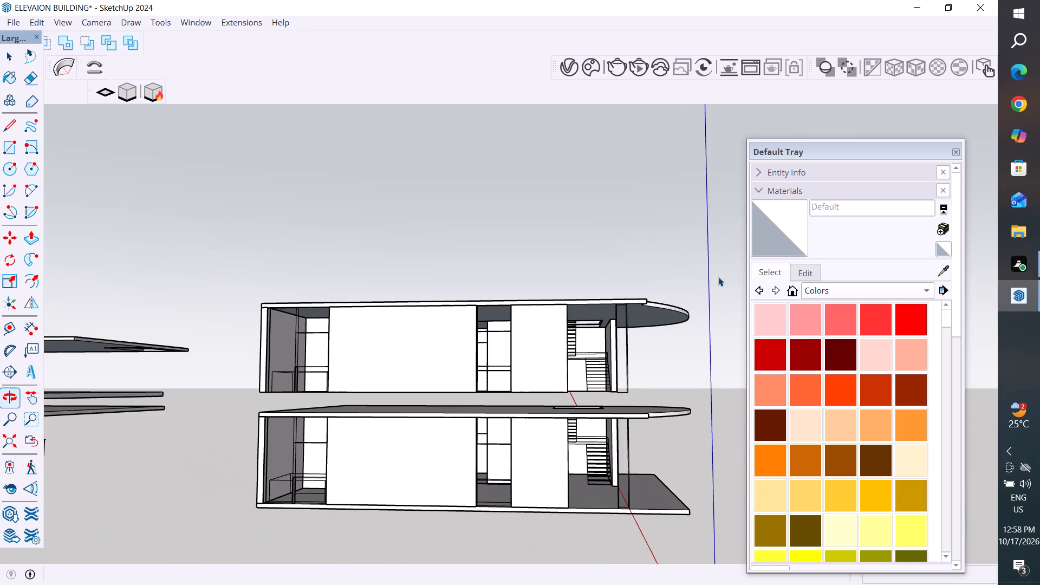
pyautogui.click(721, 261)
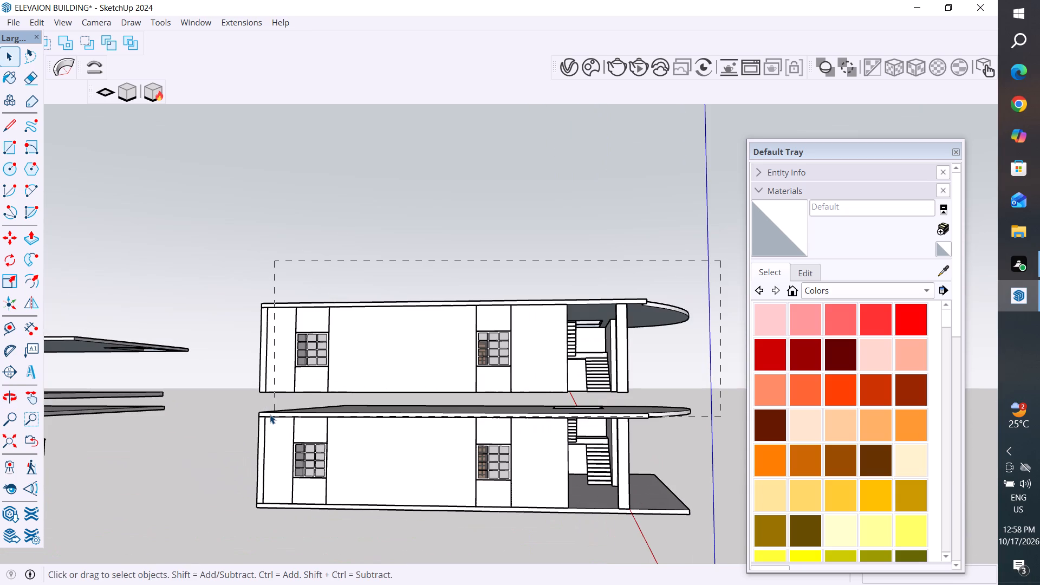